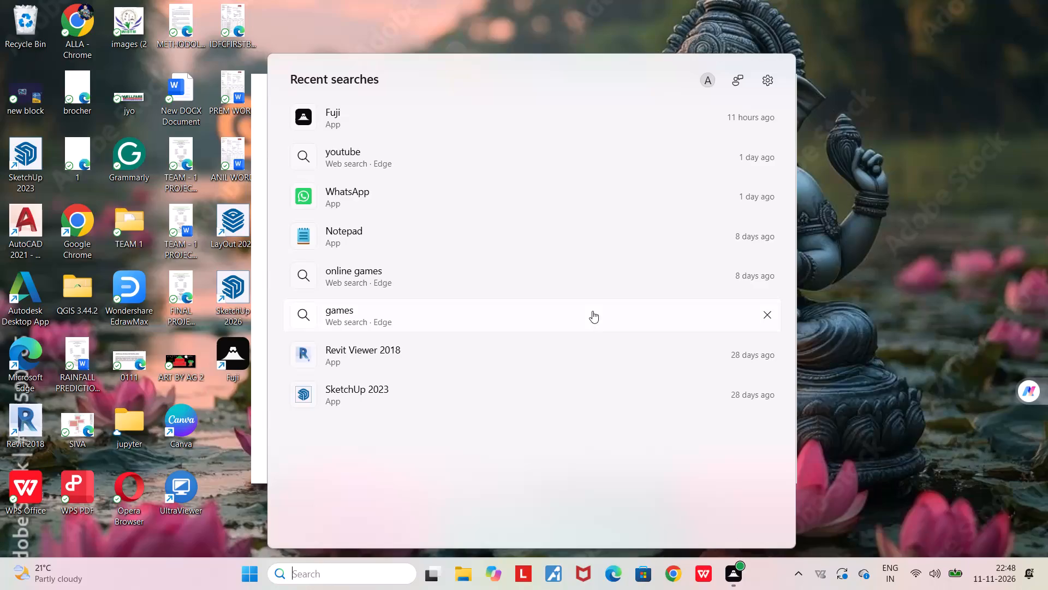
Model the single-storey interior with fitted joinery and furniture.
Launch SketchUp 2023 from the recent searches.
{"action": "left_click", "coordinate": [401, 393]}
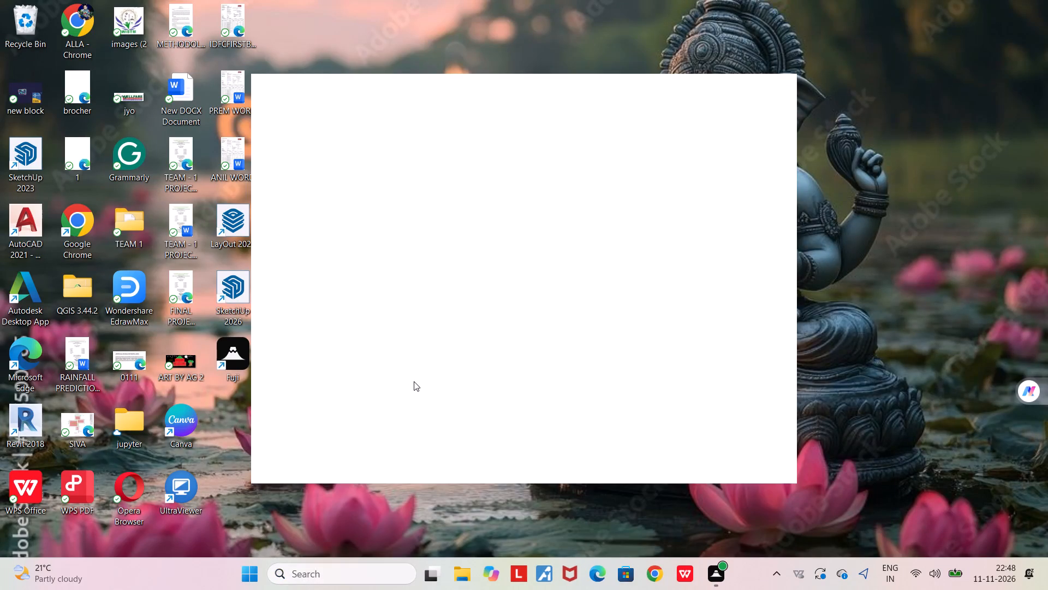
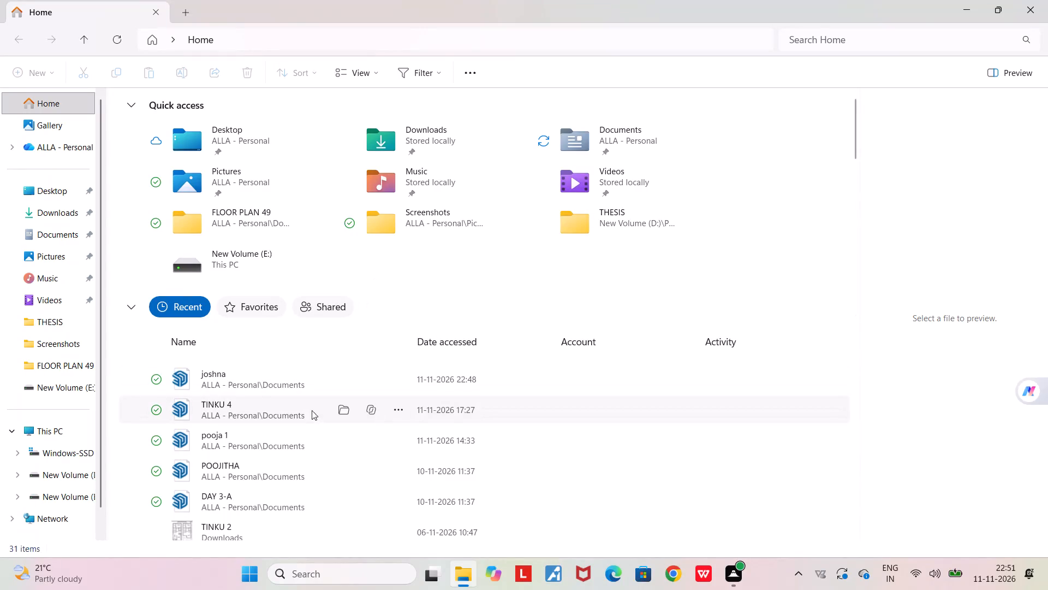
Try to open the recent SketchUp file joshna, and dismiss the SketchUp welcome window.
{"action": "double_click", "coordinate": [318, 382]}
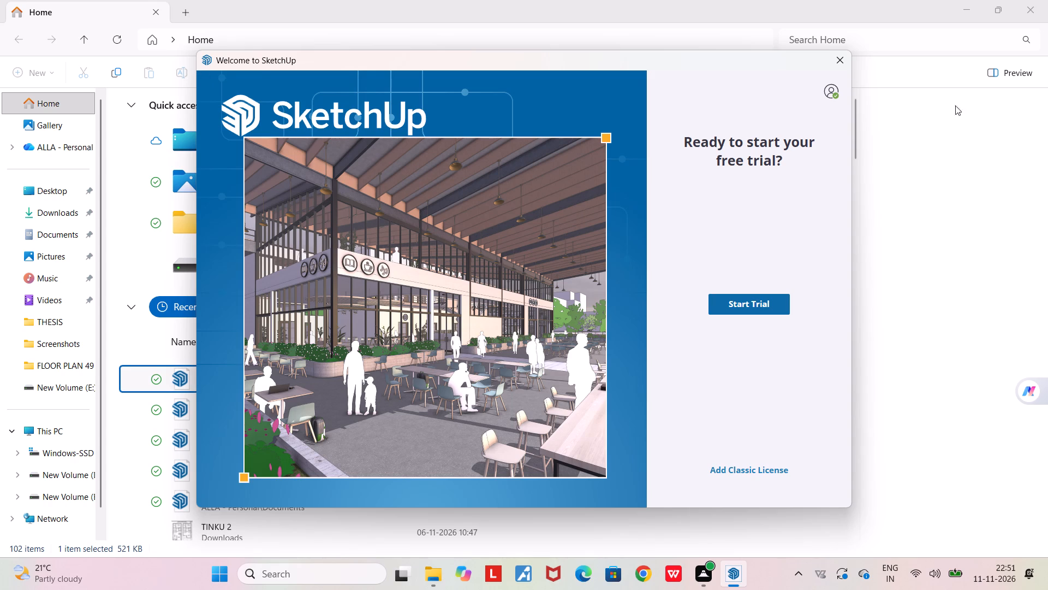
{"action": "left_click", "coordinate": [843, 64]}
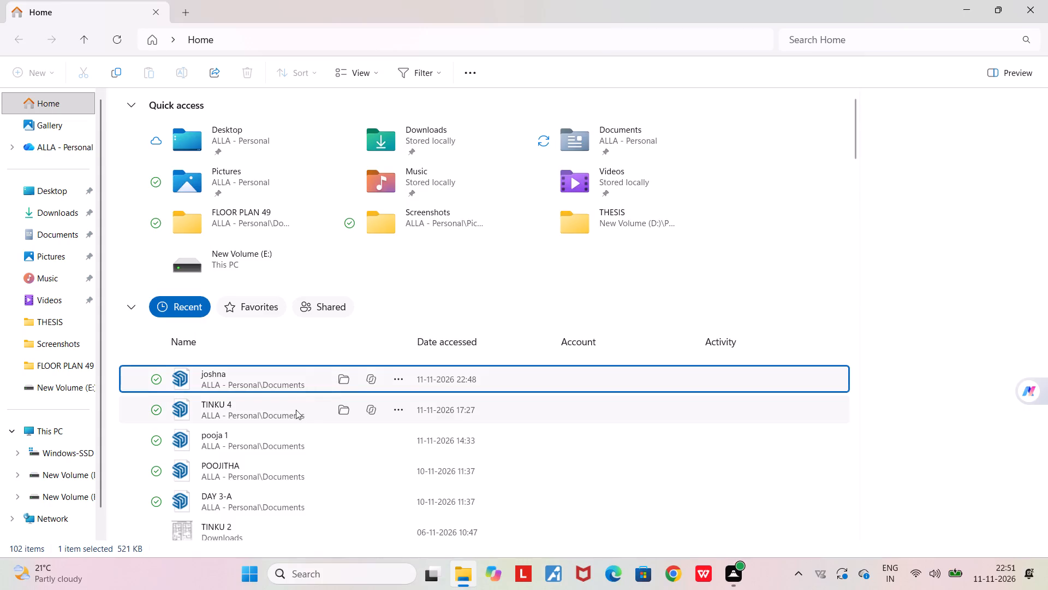
Look through the list of recent files for the needed project file.
{"action": "scroll", "coordinate": [292, 418], "scroll_direction": "down", "scroll_amount": 4}
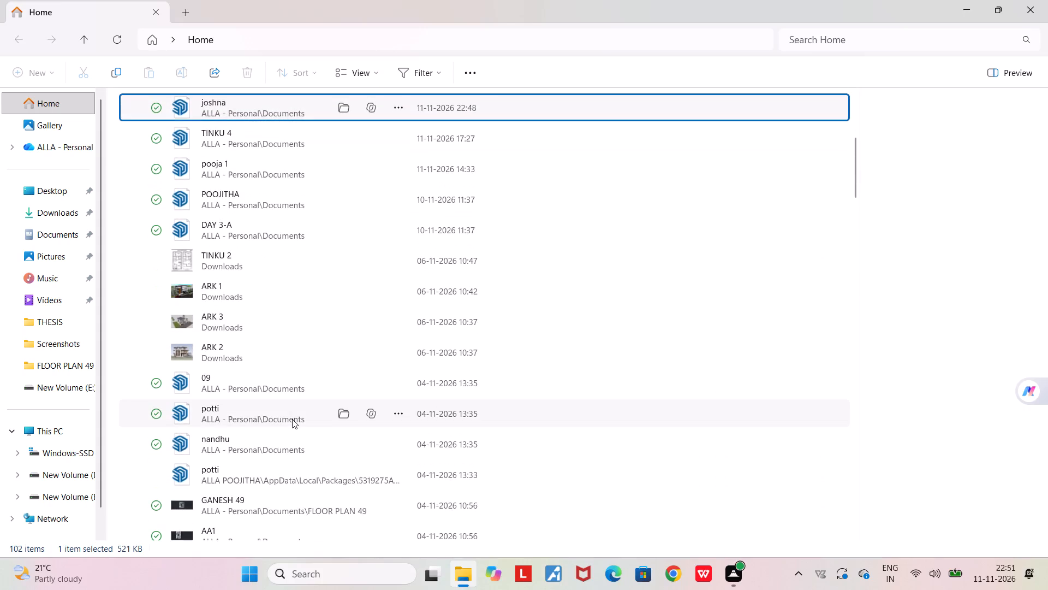
{"action": "scroll", "coordinate": [292, 419], "scroll_direction": "down", "scroll_amount": 3}
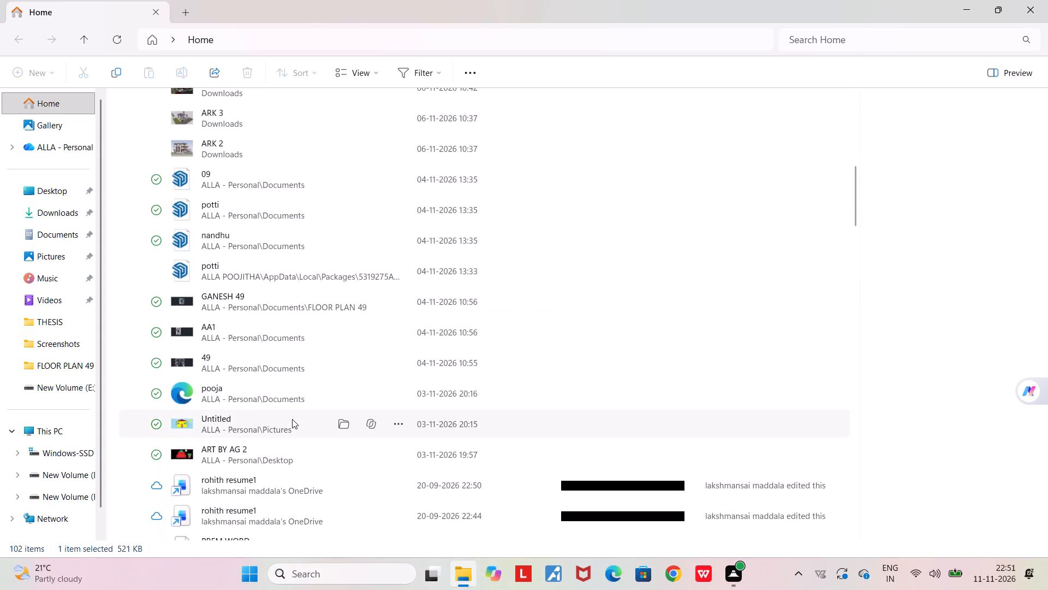
{"action": "scroll", "coordinate": [292, 419], "scroll_direction": "down", "scroll_amount": 4}
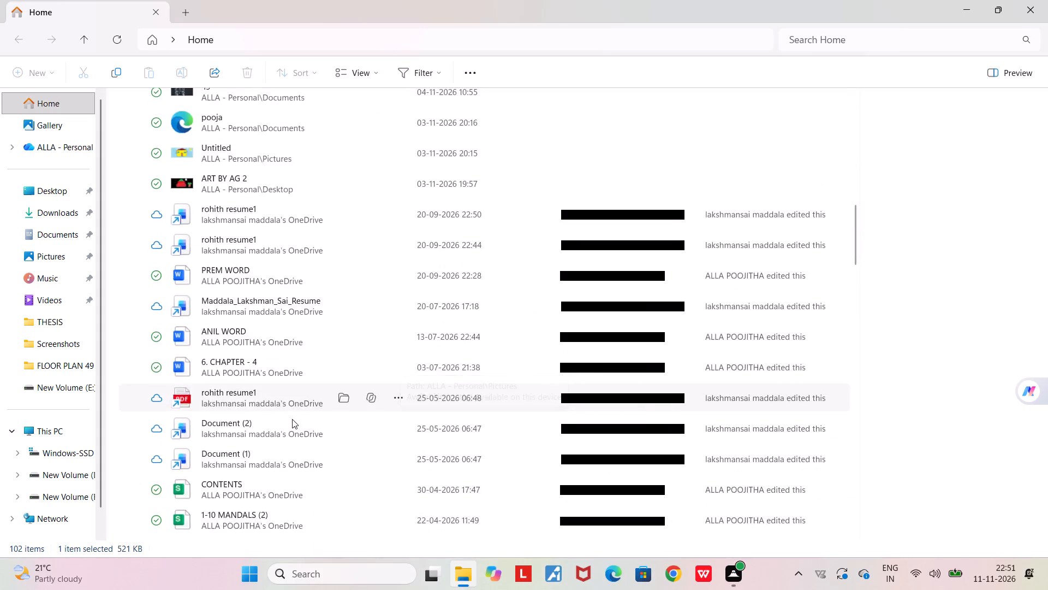
{"action": "scroll", "coordinate": [292, 419], "scroll_direction": "down", "scroll_amount": 8}
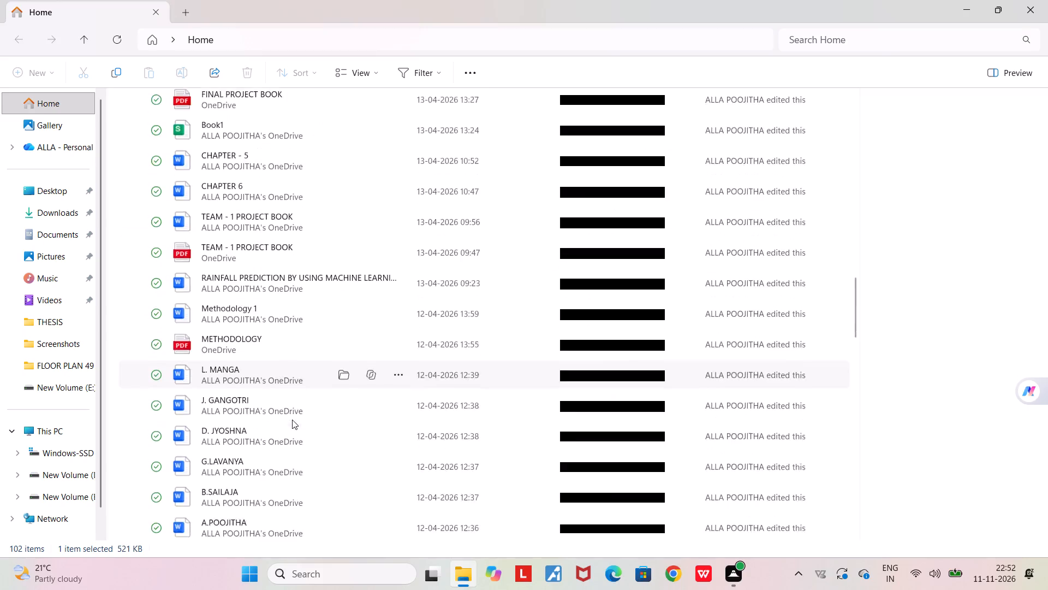
{"action": "scroll", "coordinate": [292, 420], "scroll_direction": "down", "scroll_amount": 8}
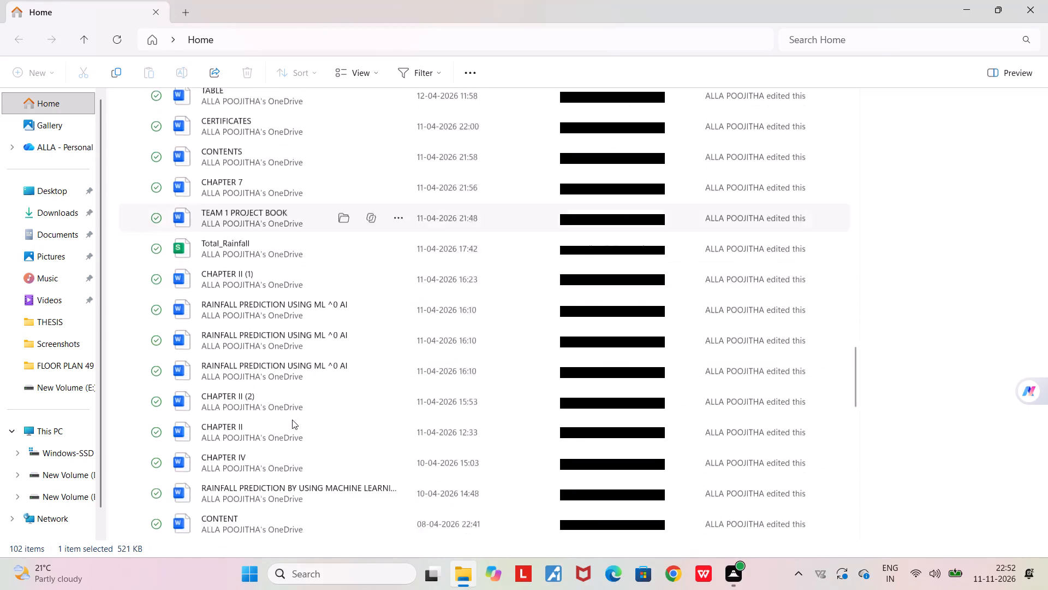
{"action": "scroll", "coordinate": [292, 420], "scroll_direction": "down", "scroll_amount": 8}
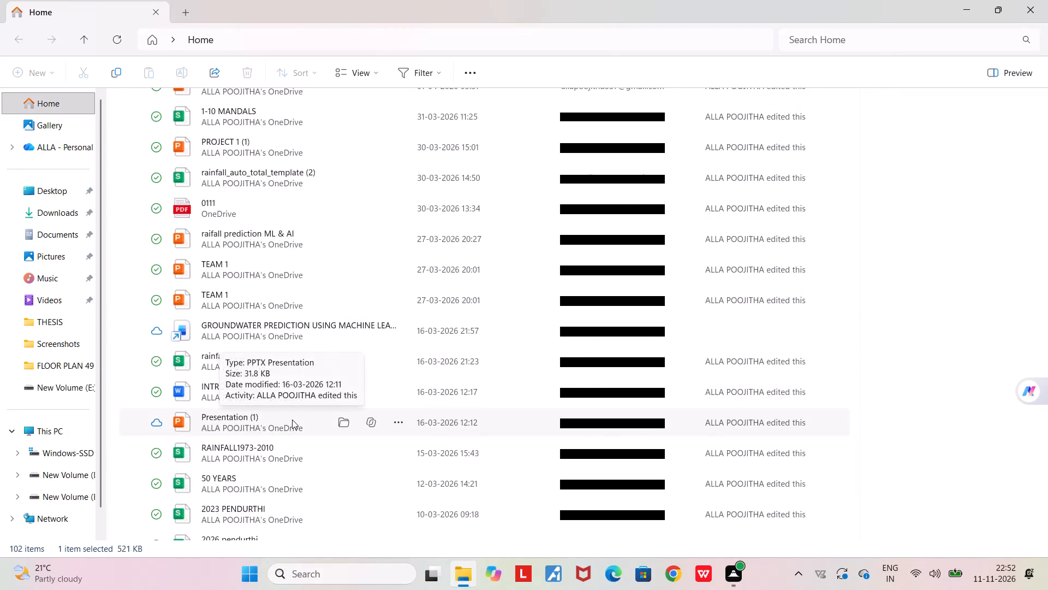
{"action": "scroll", "coordinate": [292, 420], "scroll_direction": "down", "scroll_amount": 4}
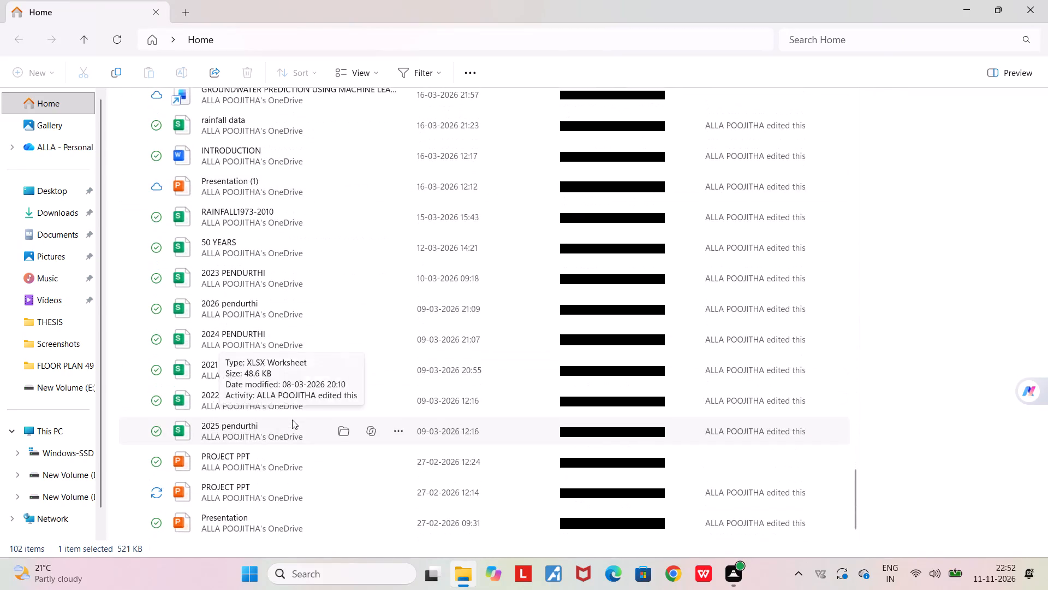
{"action": "scroll", "coordinate": [292, 420], "scroll_direction": "down", "scroll_amount": 8}
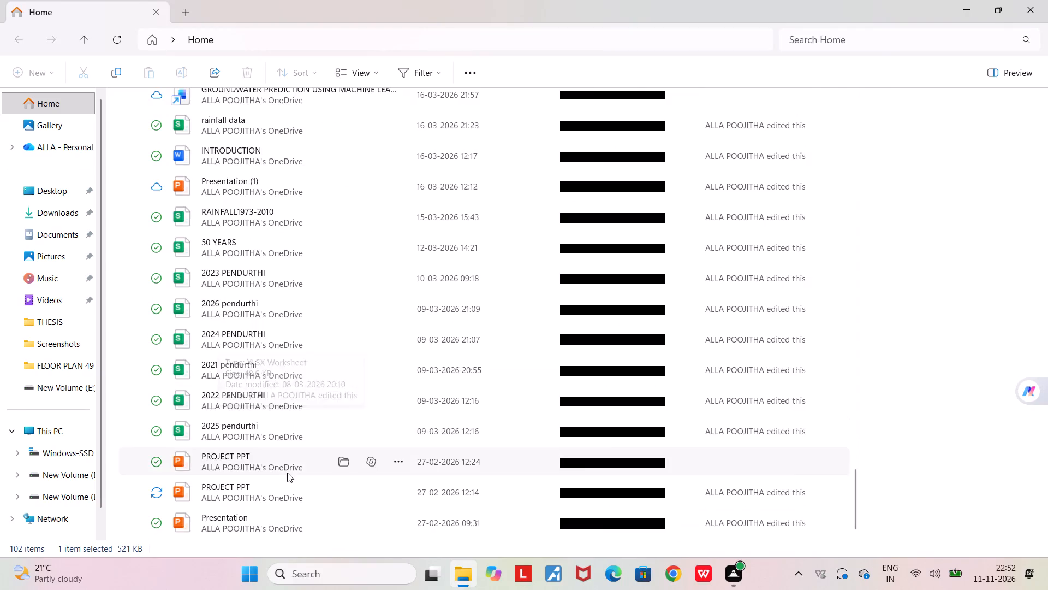
{"action": "scroll", "coordinate": [287, 474], "scroll_direction": "up", "scroll_amount": 6}
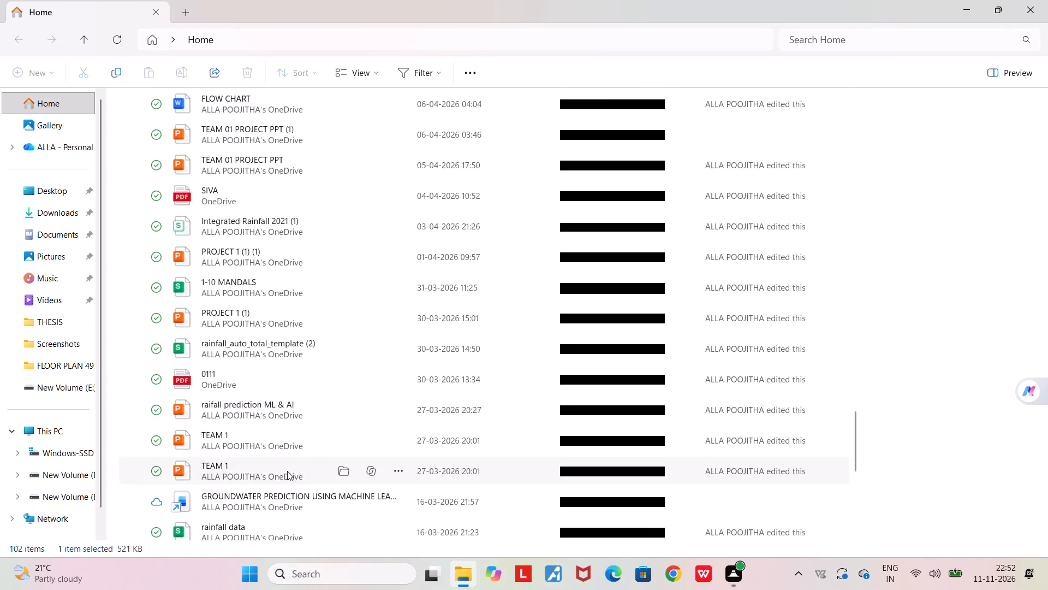
{"action": "scroll", "coordinate": [287, 470], "scroll_direction": "up", "scroll_amount": 13}
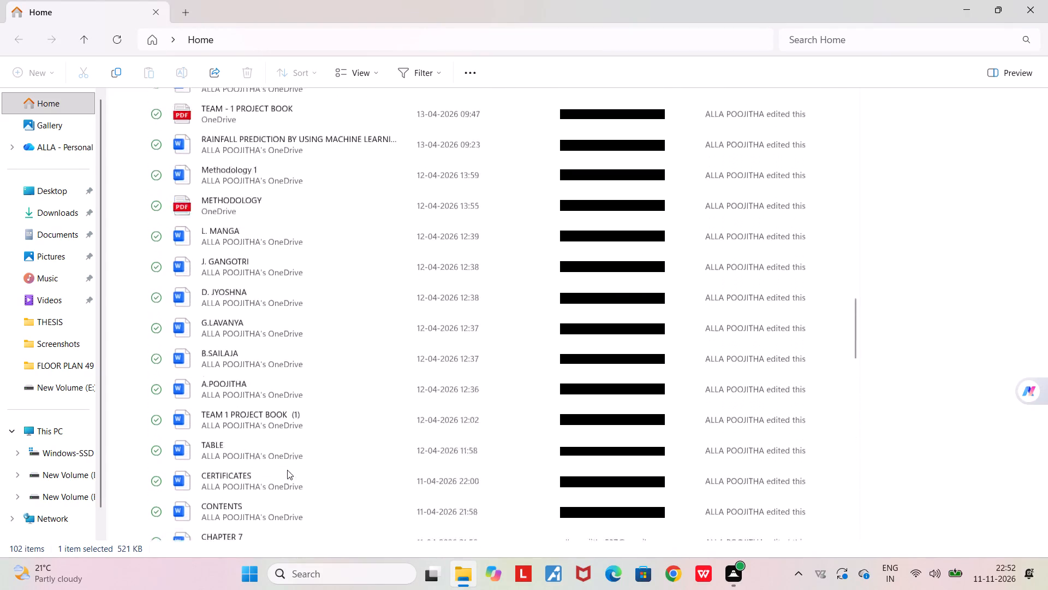
{"action": "scroll", "coordinate": [287, 470], "scroll_direction": "up", "scroll_amount": 13}
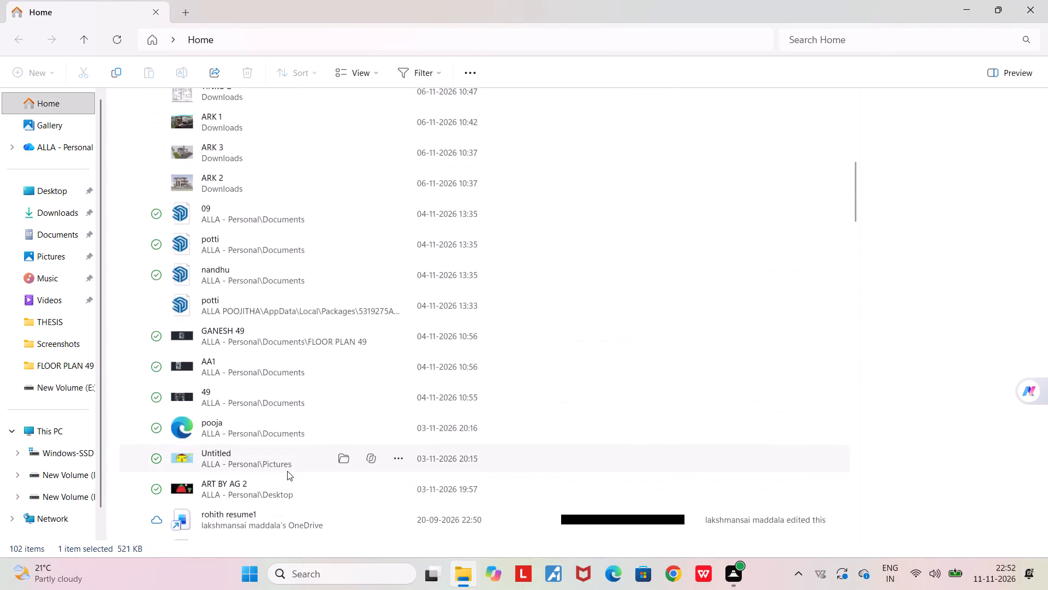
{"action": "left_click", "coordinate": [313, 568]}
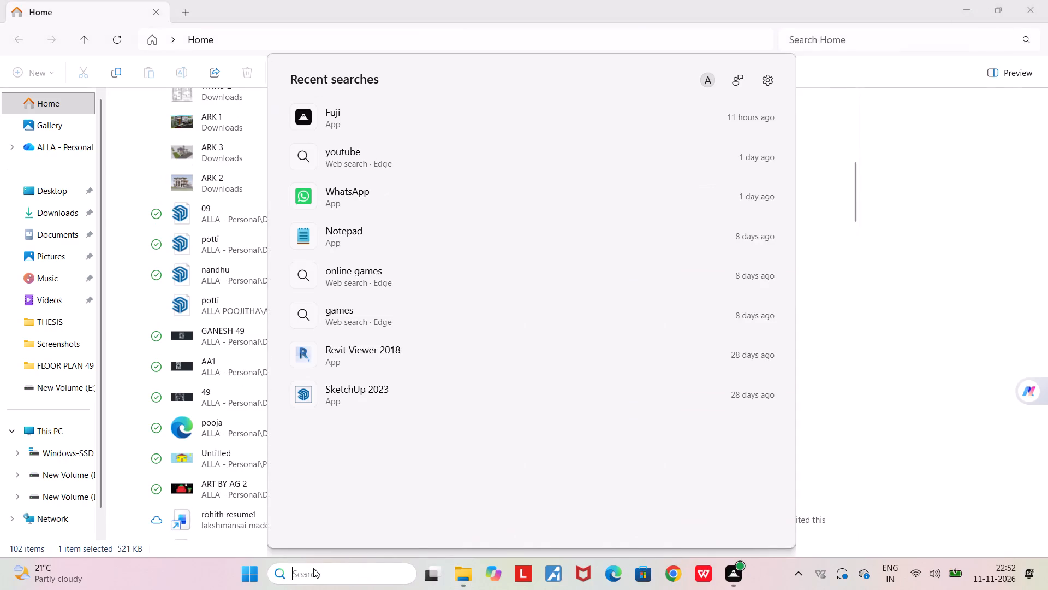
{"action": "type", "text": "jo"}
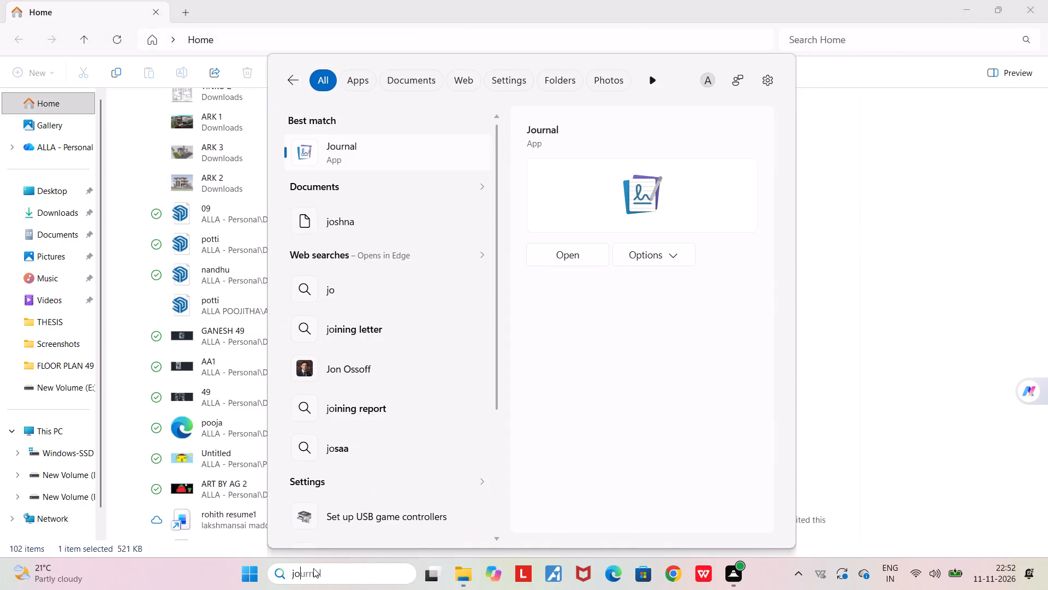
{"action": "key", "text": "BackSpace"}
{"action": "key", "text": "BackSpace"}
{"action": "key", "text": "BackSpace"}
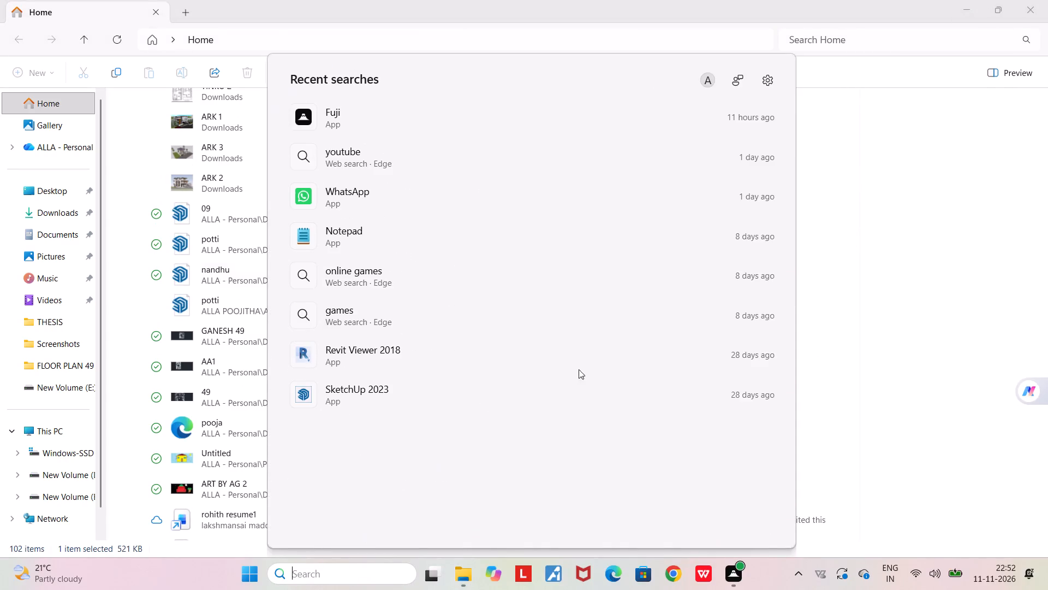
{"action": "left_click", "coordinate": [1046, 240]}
Search the File Explorer Home location for files matching "jo".
{"action": "scroll", "coordinate": [202, 142], "scroll_direction": "up", "scroll_amount": 5}
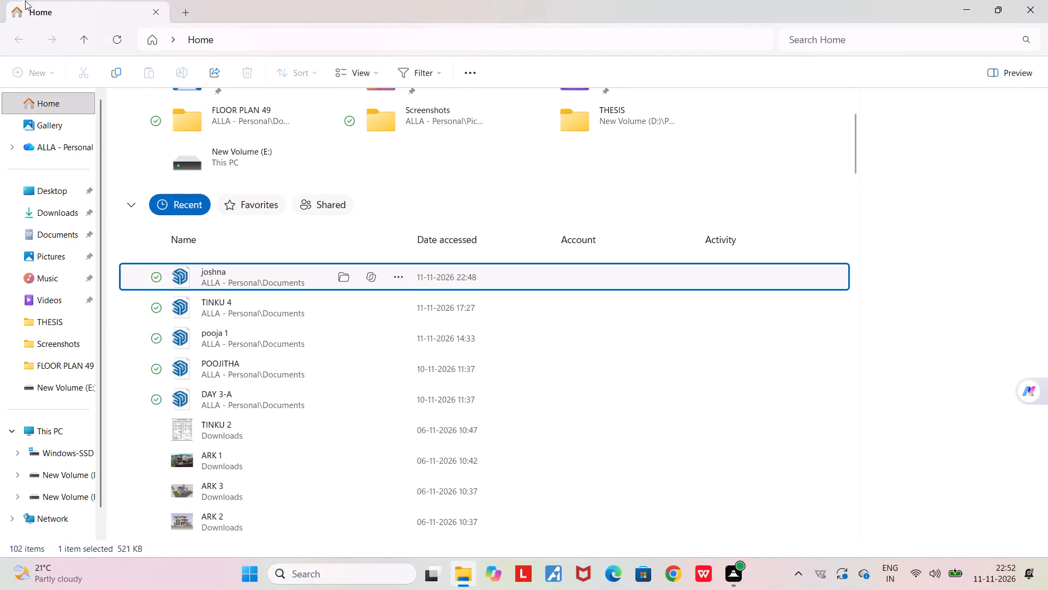
{"action": "scroll", "coordinate": [307, 238], "scroll_direction": "up", "scroll_amount": 11}
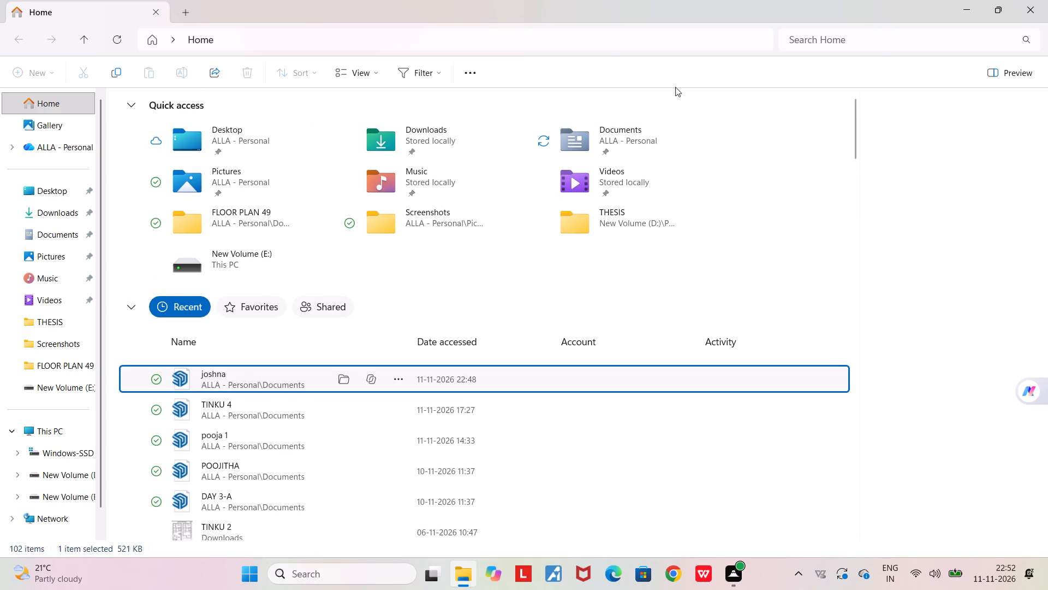
{"action": "left_click", "coordinate": [815, 35]}
{"action": "type", "text": "jo"}
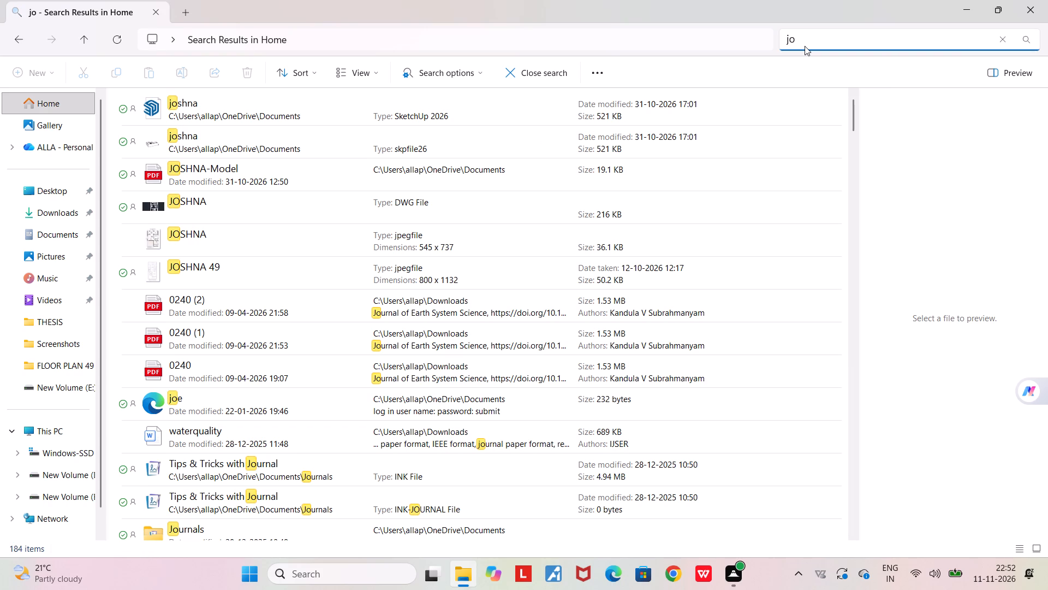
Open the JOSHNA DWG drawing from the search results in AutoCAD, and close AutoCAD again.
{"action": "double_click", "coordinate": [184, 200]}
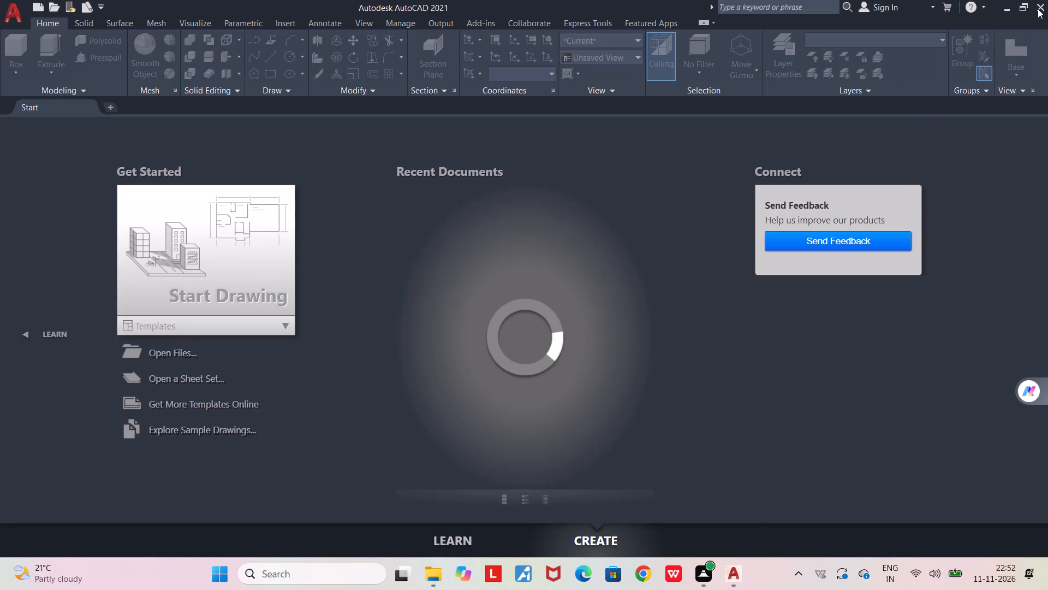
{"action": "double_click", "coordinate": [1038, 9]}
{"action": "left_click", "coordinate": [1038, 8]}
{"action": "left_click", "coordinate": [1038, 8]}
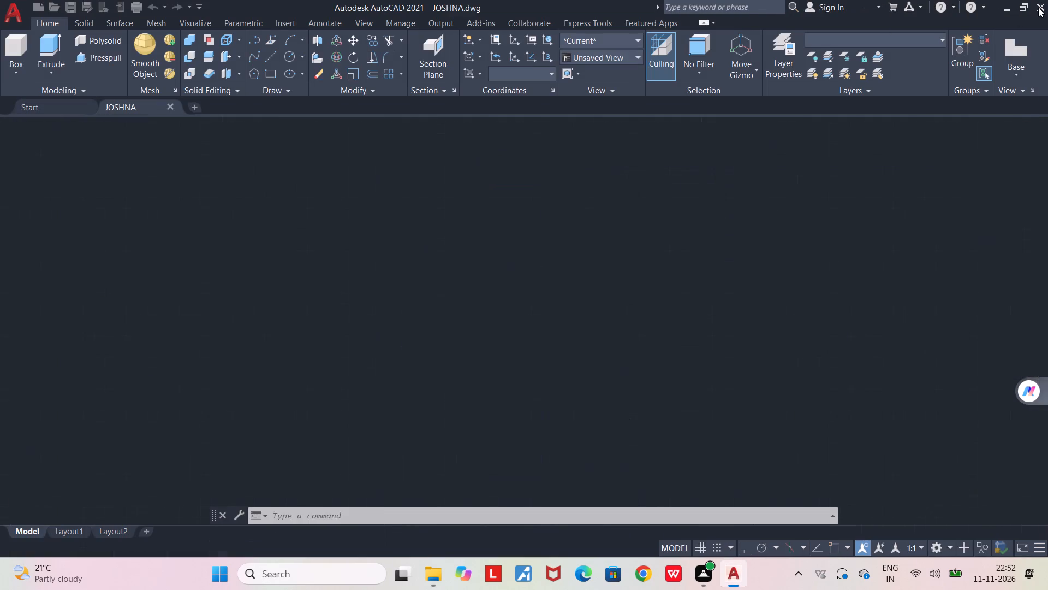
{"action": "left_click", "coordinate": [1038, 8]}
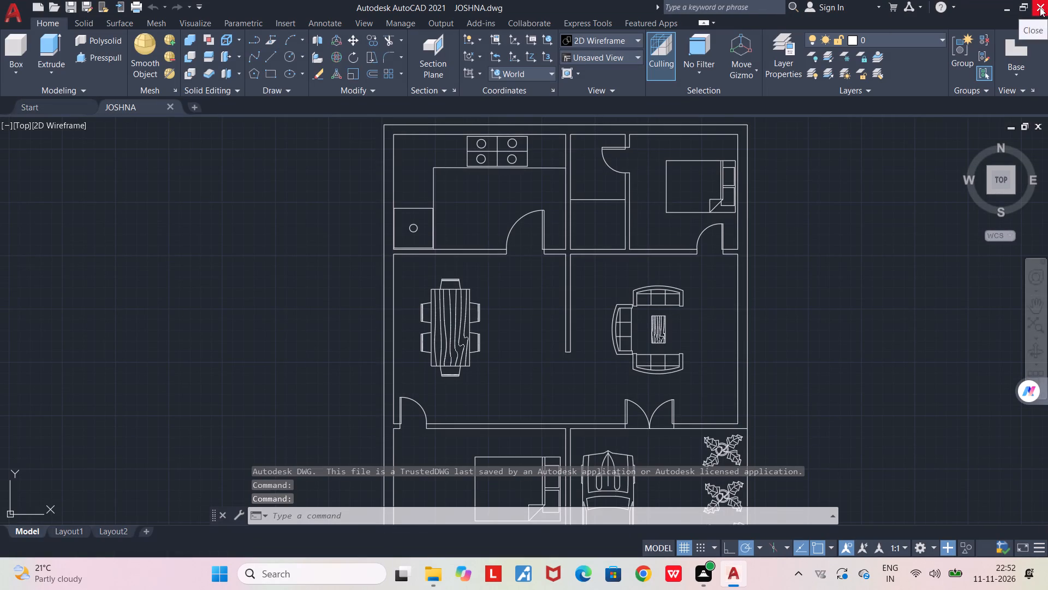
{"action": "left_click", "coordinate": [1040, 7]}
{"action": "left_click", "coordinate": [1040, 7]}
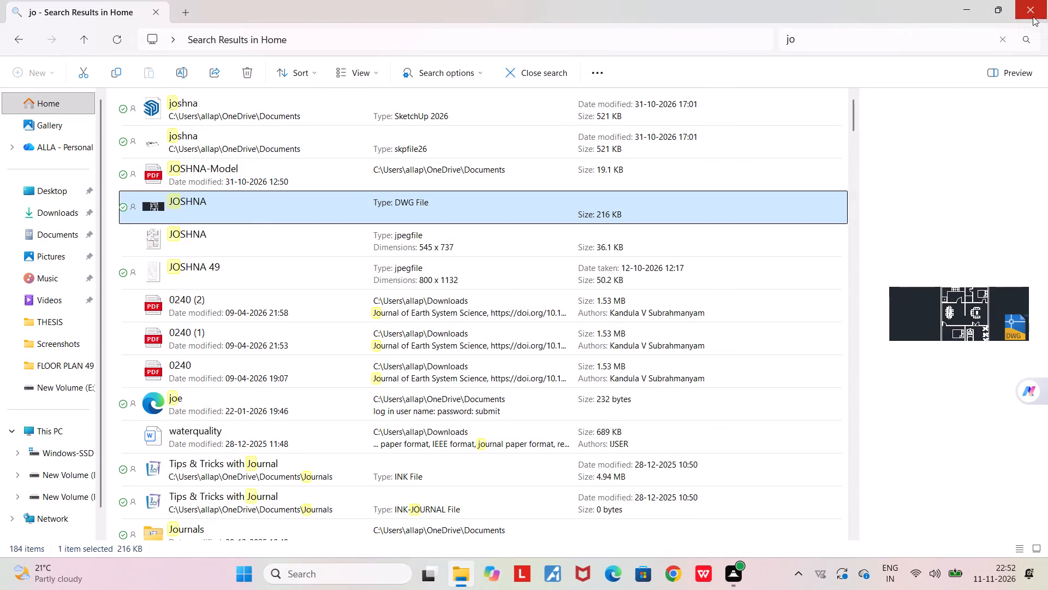
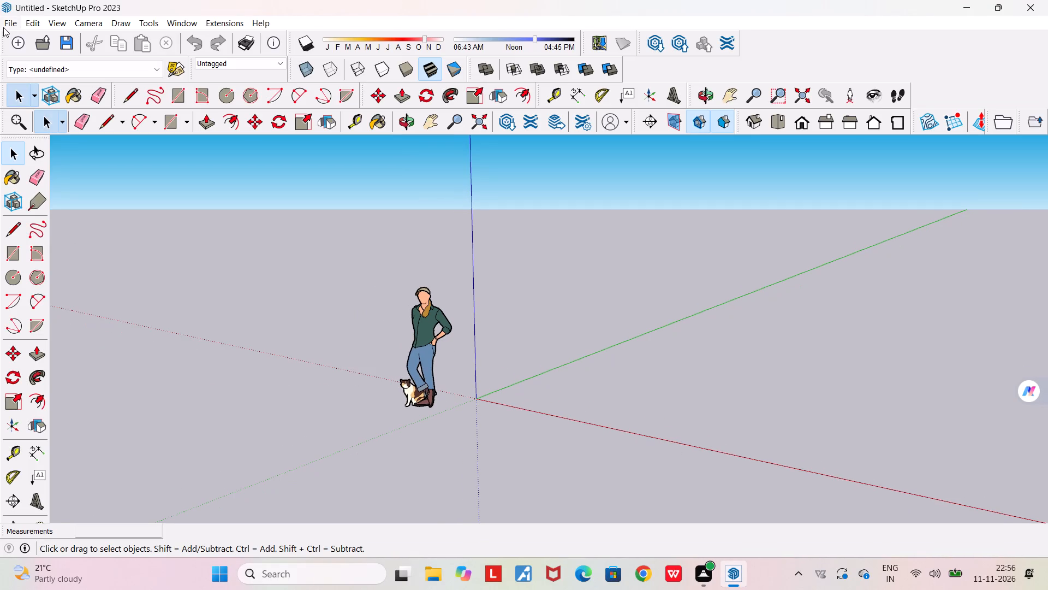
Start an import into the untitled model and look through the Downloads folder for the joshna floor plan file.
{"action": "left_click", "coordinate": [11, 18]}
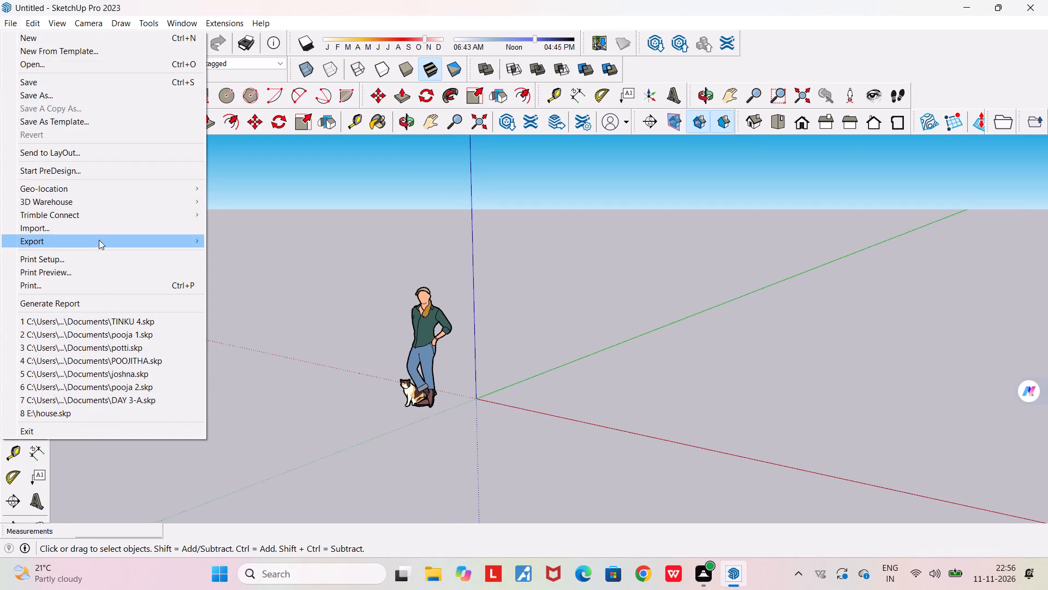
{"action": "left_click", "coordinate": [102, 233]}
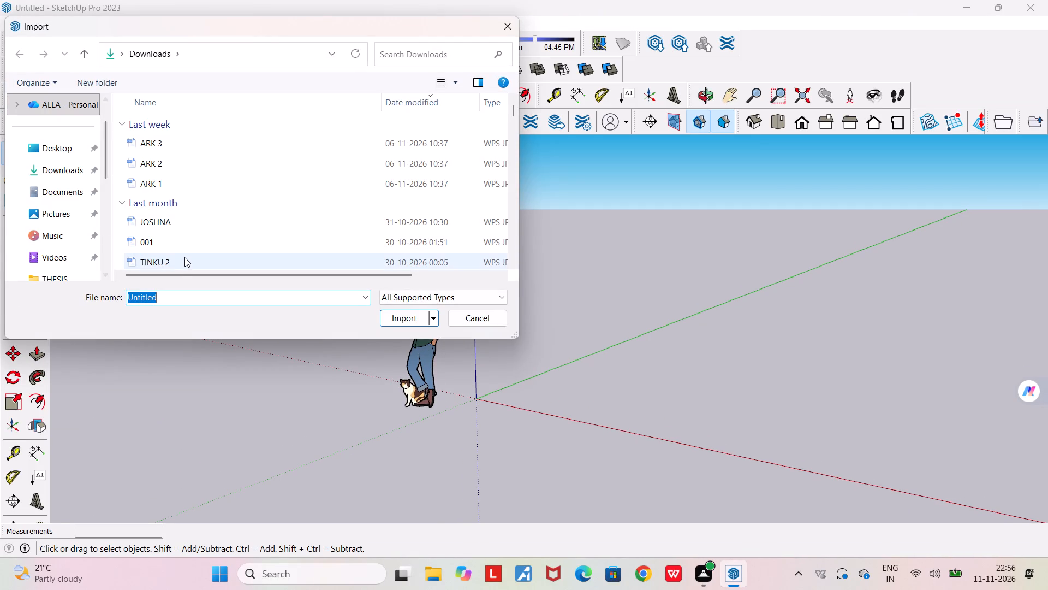
{"action": "scroll", "coordinate": [186, 253], "scroll_direction": "down", "scroll_amount": 1}
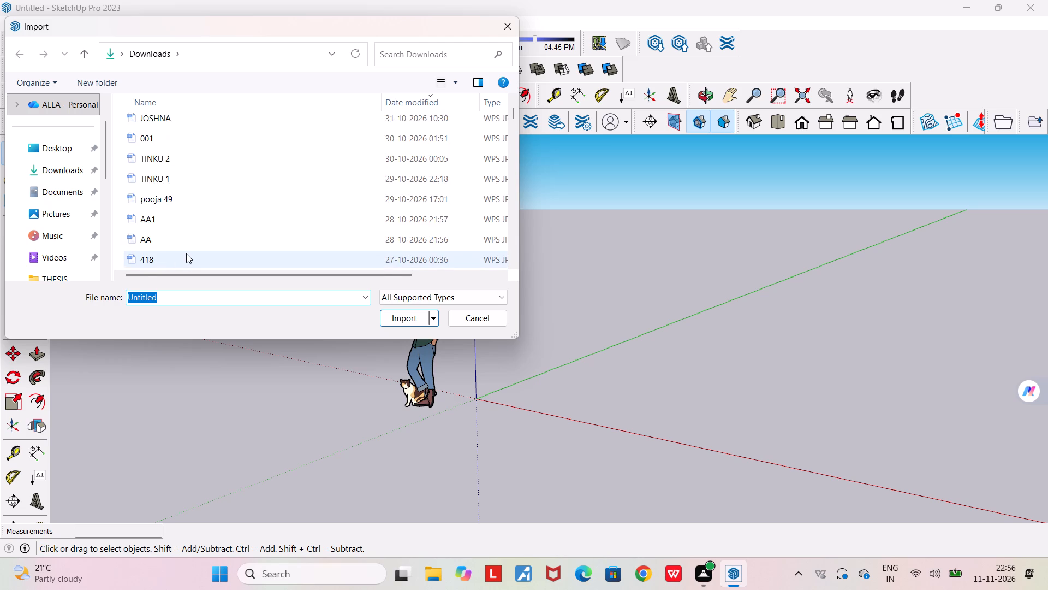
{"action": "scroll", "coordinate": [186, 253], "scroll_direction": "down", "scroll_amount": 7}
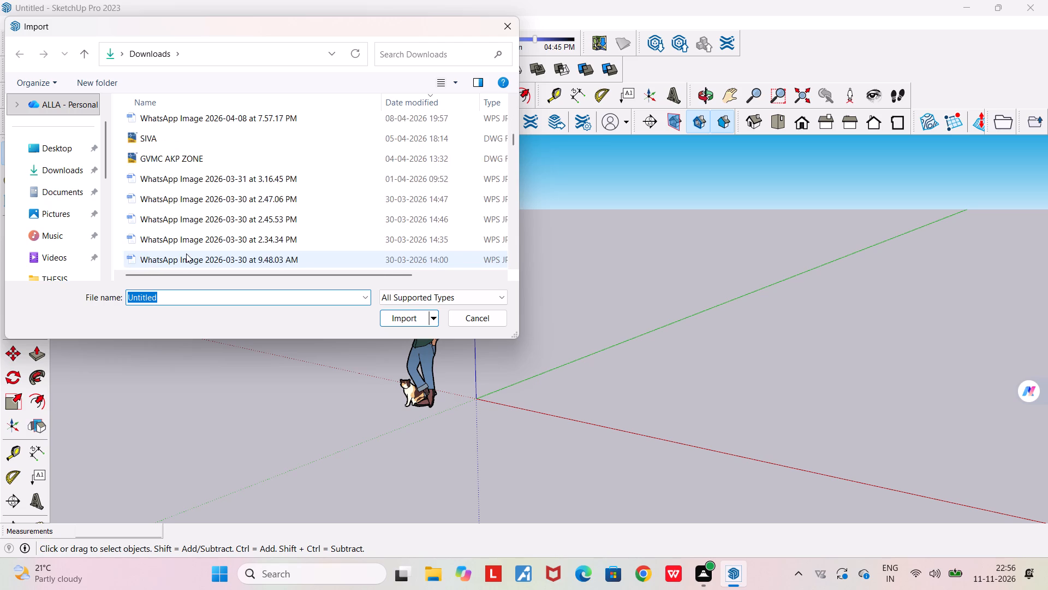
{"action": "scroll", "coordinate": [186, 253], "scroll_direction": "down", "scroll_amount": 12}
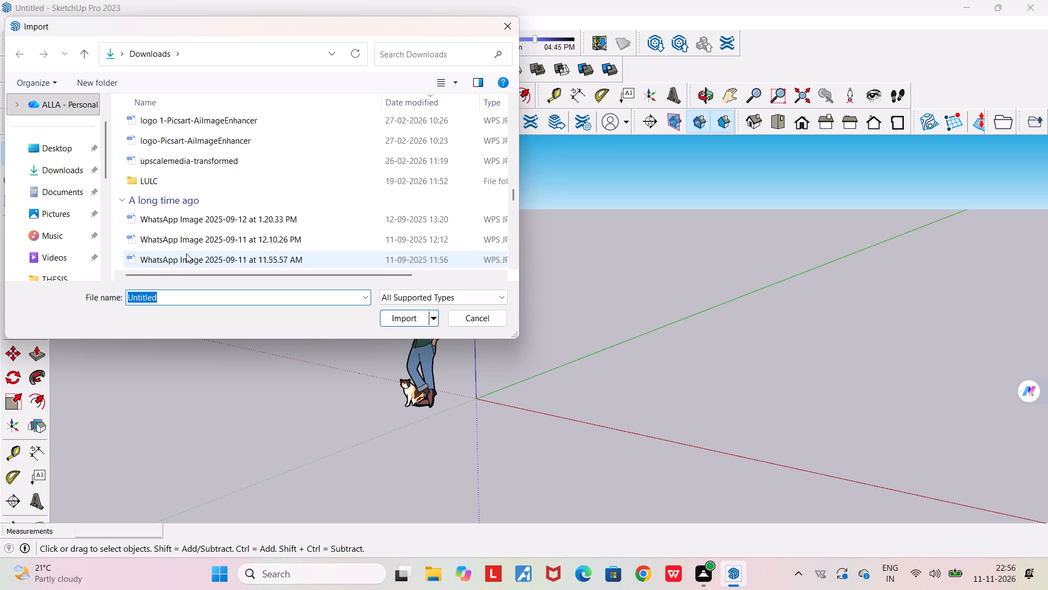
{"action": "scroll", "coordinate": [186, 253], "scroll_direction": "up", "scroll_amount": 2}
{"action": "scroll", "coordinate": [186, 253], "scroll_direction": "down", "scroll_amount": 5}
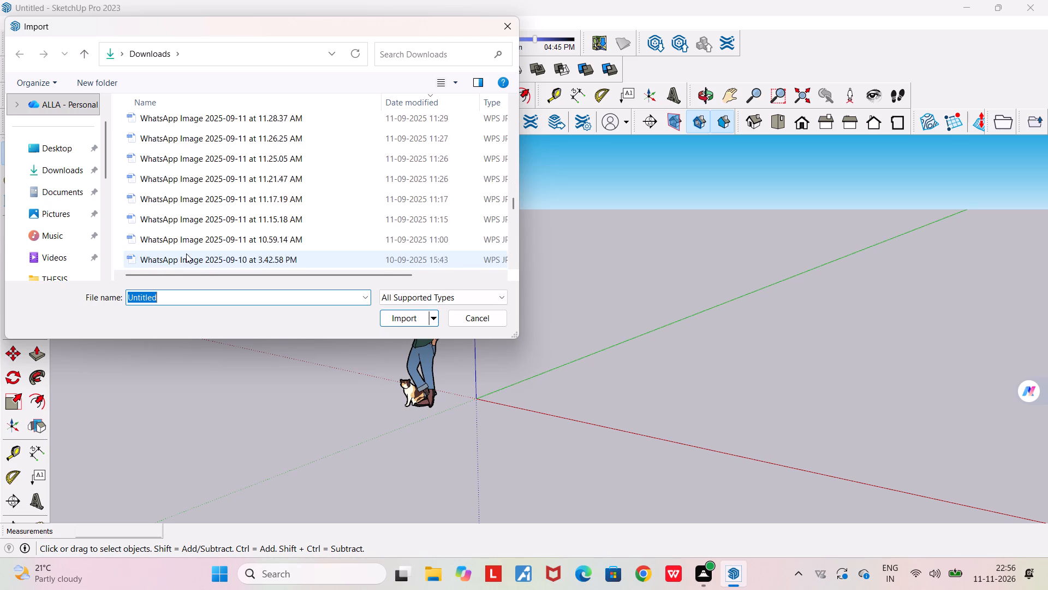
{"action": "scroll", "coordinate": [186, 253], "scroll_direction": "down", "scroll_amount": 11}
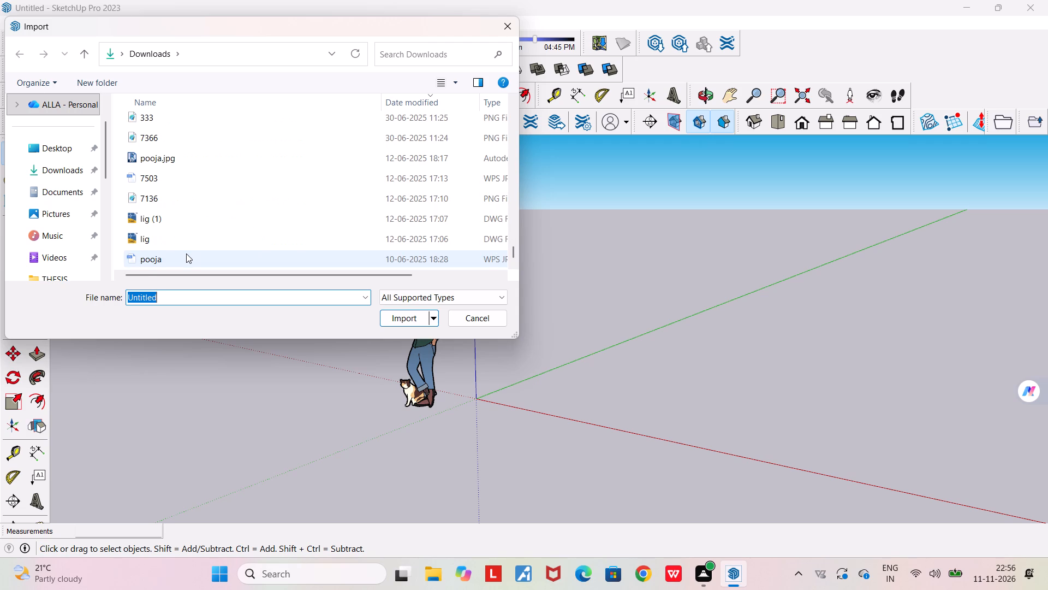
{"action": "scroll", "coordinate": [186, 253], "scroll_direction": "down", "scroll_amount": 5}
{"action": "scroll", "coordinate": [186, 253], "scroll_direction": "up", "scroll_amount": 11}
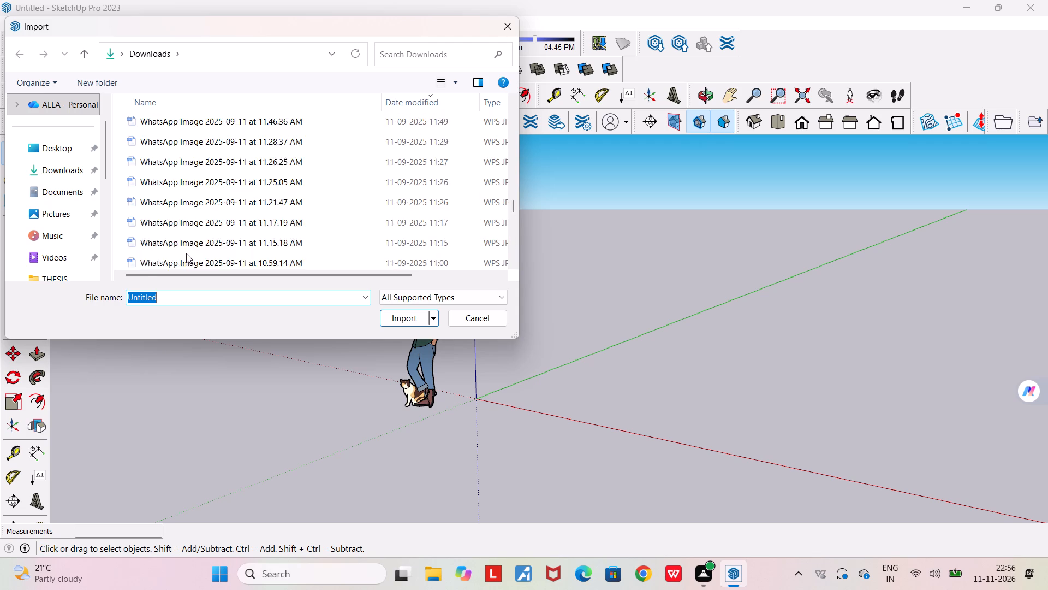
{"action": "scroll", "coordinate": [186, 253], "scroll_direction": "up", "scroll_amount": 20}
{"action": "scroll", "coordinate": [186, 253], "scroll_direction": "up", "scroll_amount": 7}
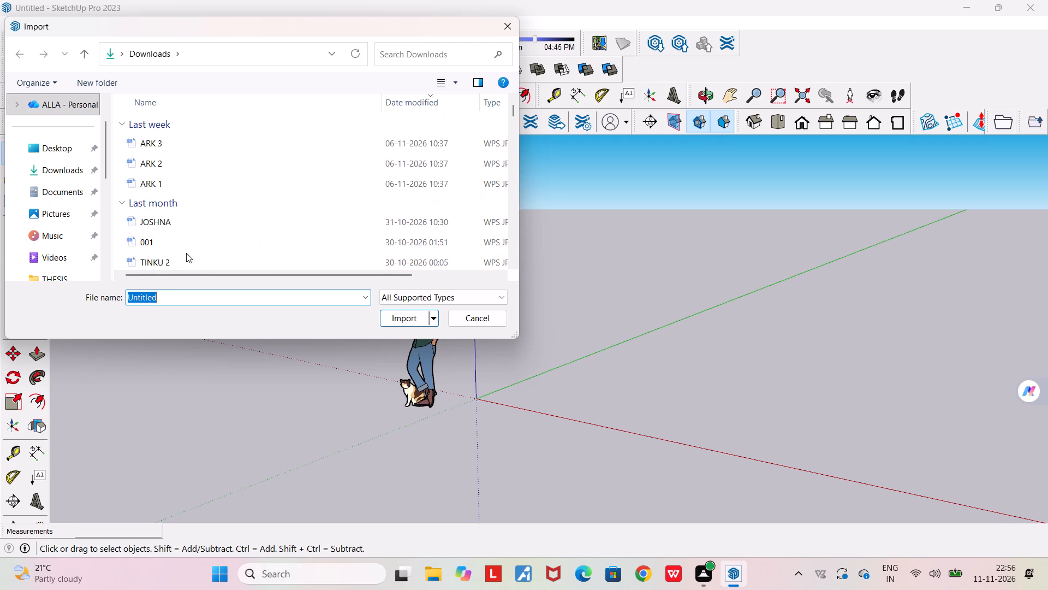
Begin a file search within the Downloads folder for the import.
{"action": "left_click", "coordinate": [461, 55]}
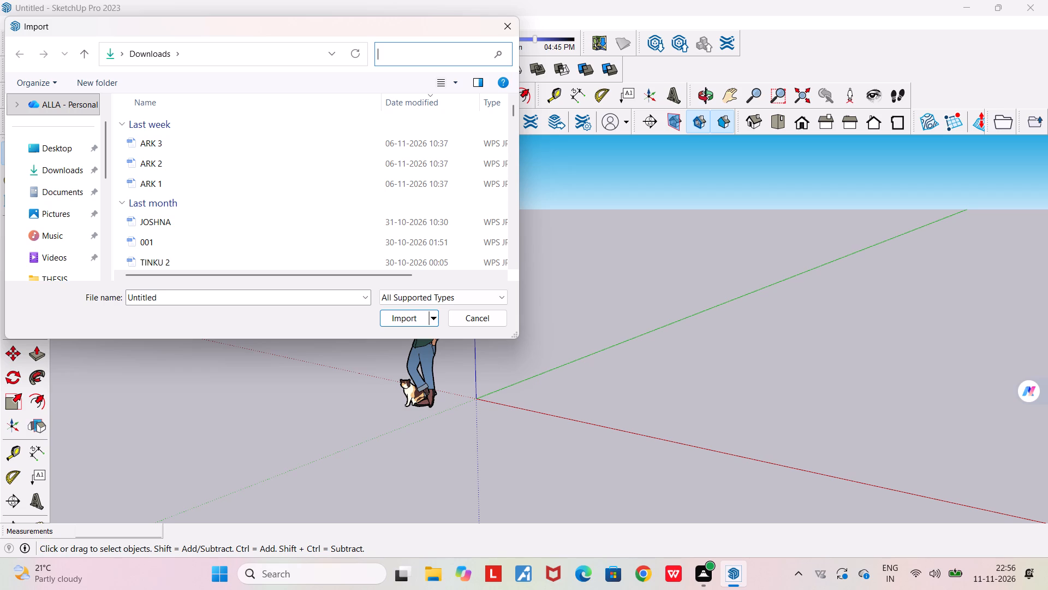
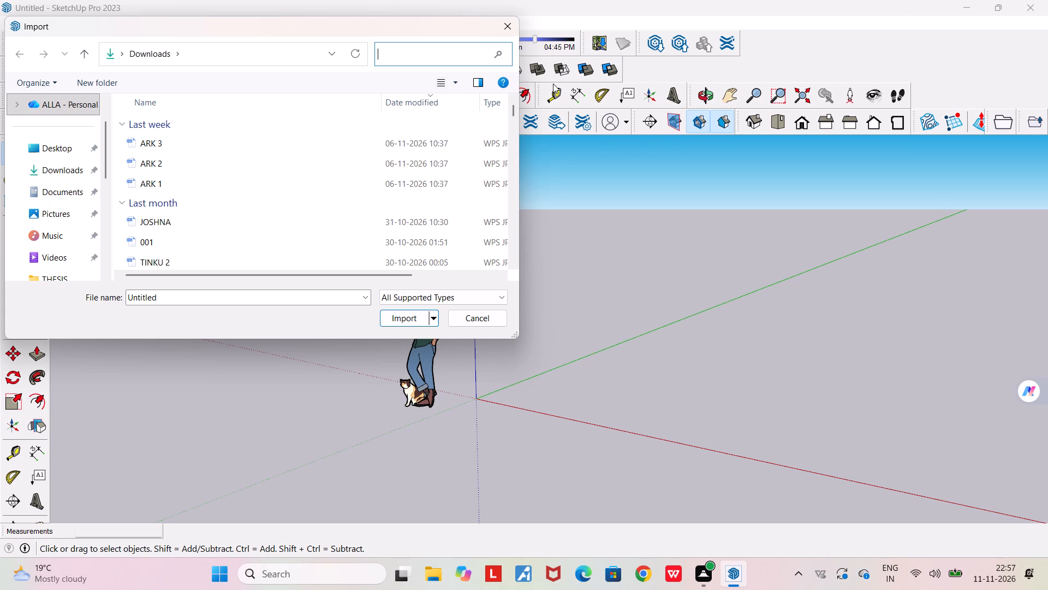
Import the JOSHNA DWG file from the Documents folder into the untitled model and dismiss the import results.
{"action": "double_click", "coordinate": [62, 197]}
{"action": "left_click", "coordinate": [171, 233]}
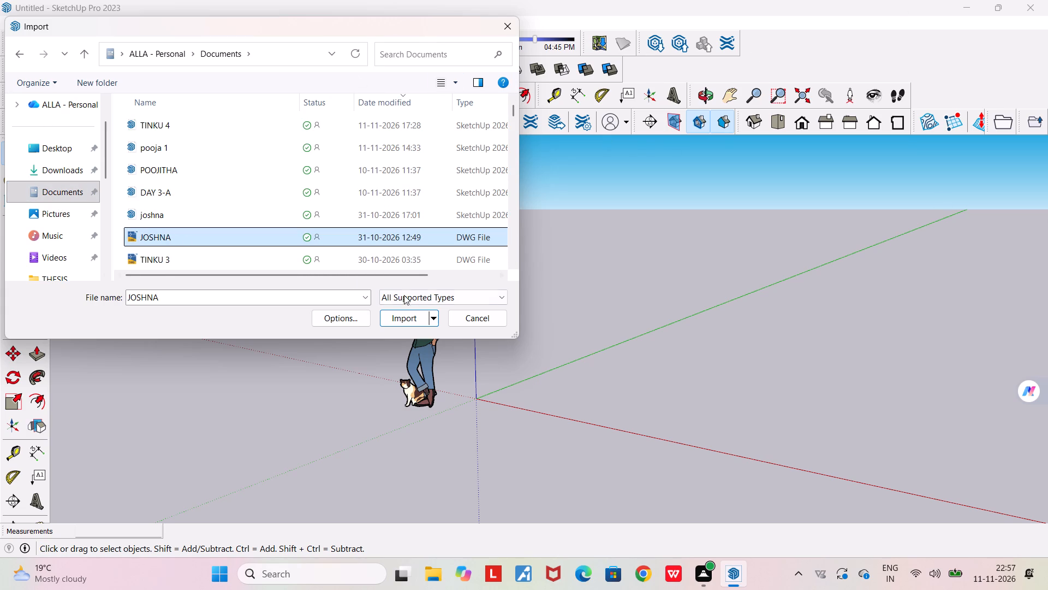
{"action": "left_click", "coordinate": [400, 319]}
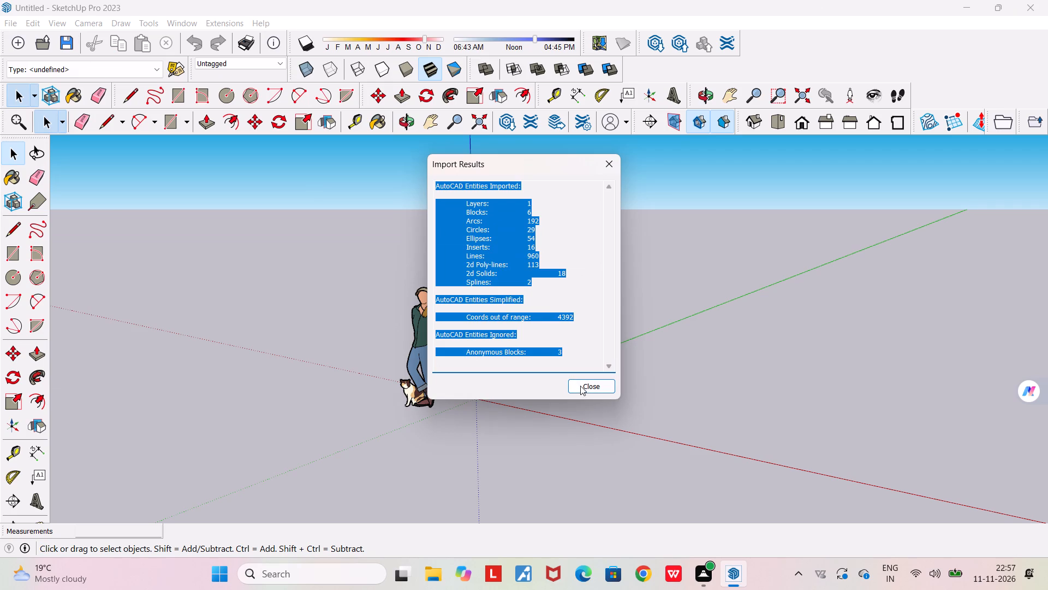
{"action": "left_click", "coordinate": [593, 391]}
Examine the overall layout of the imported floor plan, including its rooms, furniture, car and planting.
{"action": "middle_click_drag", "start_coordinate": [571, 380], "coordinate": [617, 486]}
{"action": "scroll", "coordinate": [617, 486], "scroll_direction": "down", "scroll_amount": 2}
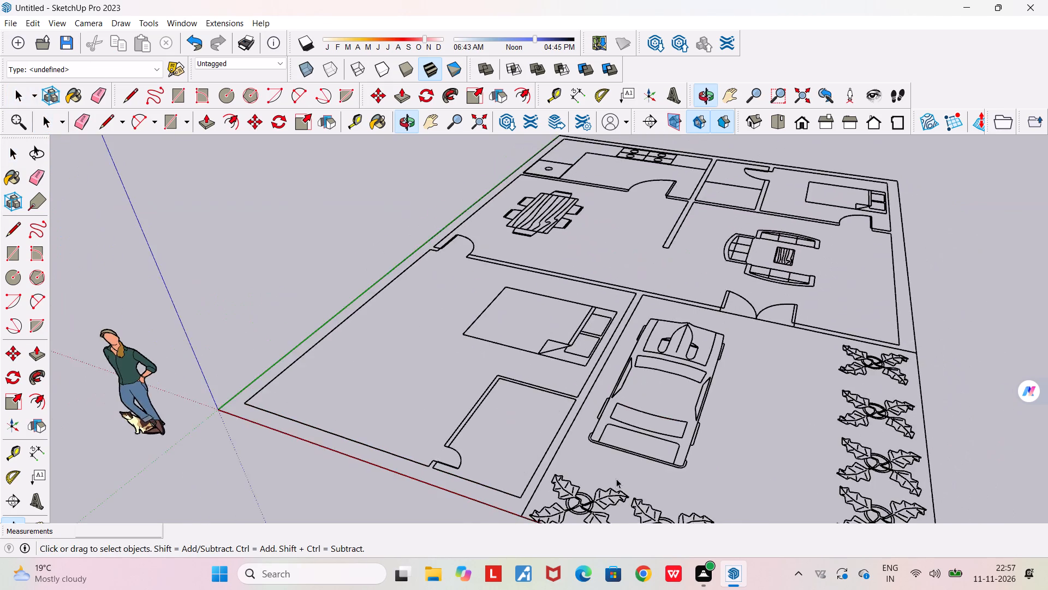
{"action": "scroll", "coordinate": [612, 455], "scroll_direction": "down", "scroll_amount": 11}
{"action": "middle_click_drag", "start_coordinate": [588, 456], "coordinate": [737, 525]}
{"action": "scroll", "coordinate": [654, 410], "scroll_direction": "up", "scroll_amount": 5}
{"action": "middle_click_drag", "start_coordinate": [651, 410], "coordinate": [547, 369]}
{"action": "scroll", "coordinate": [547, 369], "scroll_direction": "down", "scroll_amount": 5}
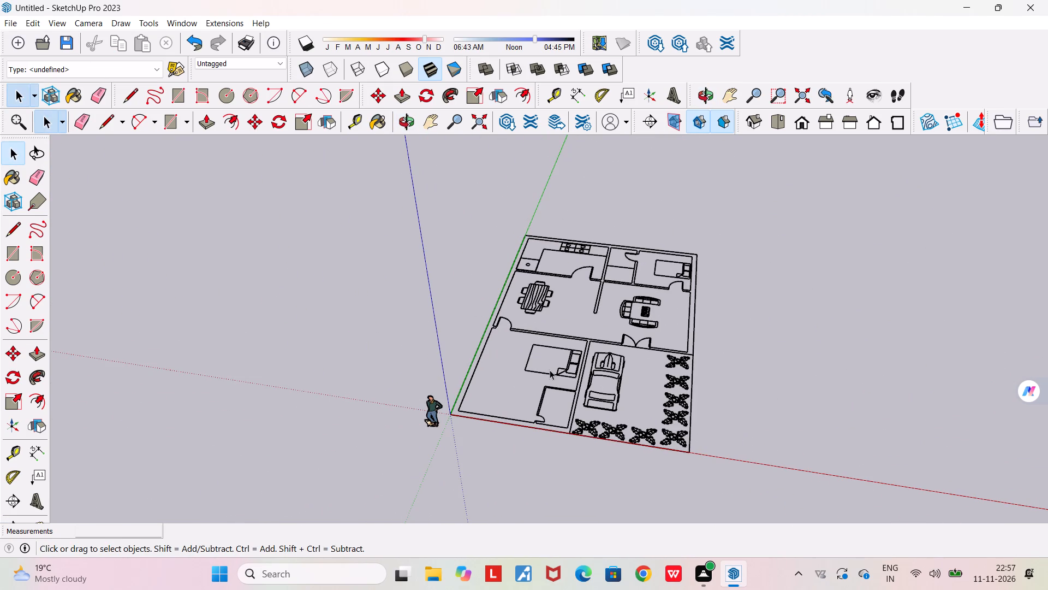
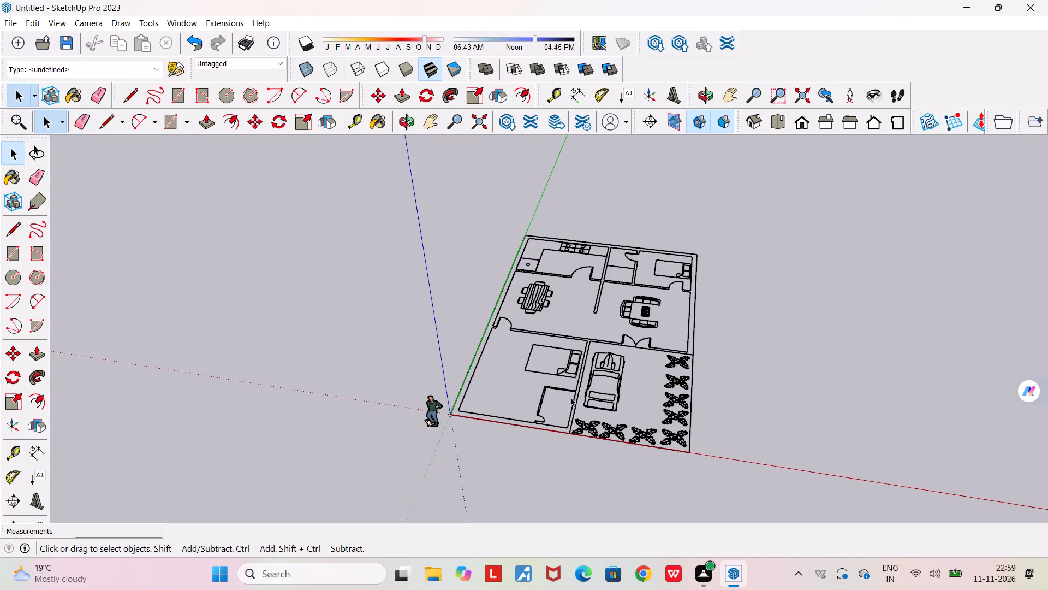
Draw a rectangle over the whole floor plan outline, corner to opposite corner, about 8.66 m by 12.19 m.
{"action": "middle_click_drag", "start_coordinate": [570, 397], "coordinate": [636, 491]}
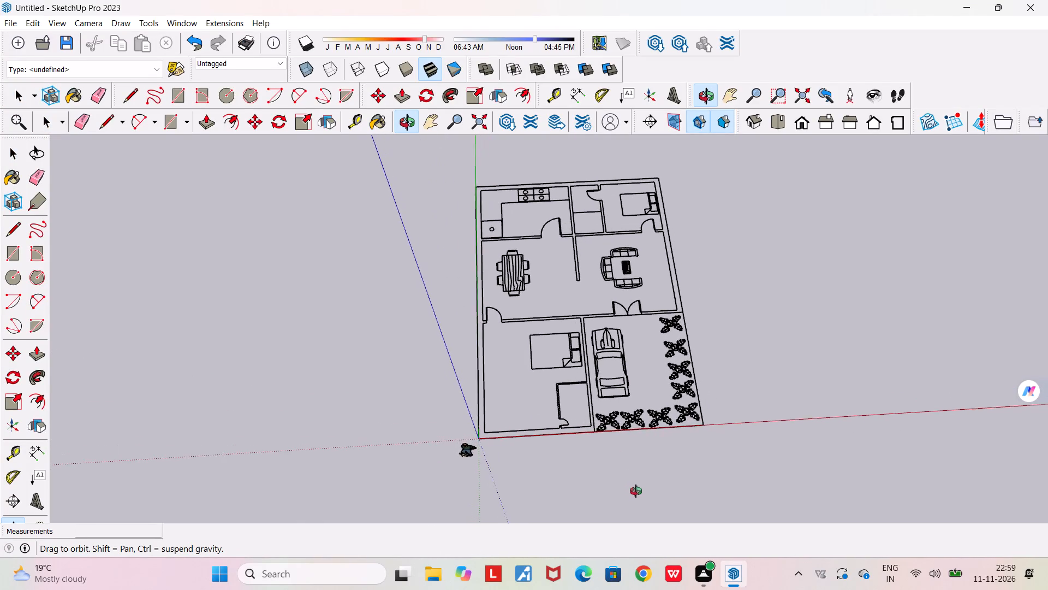
{"action": "middle_click_drag", "start_coordinate": [636, 491], "coordinate": [628, 493]}
{"action": "scroll", "coordinate": [628, 493], "scroll_direction": "down", "scroll_amount": 3}
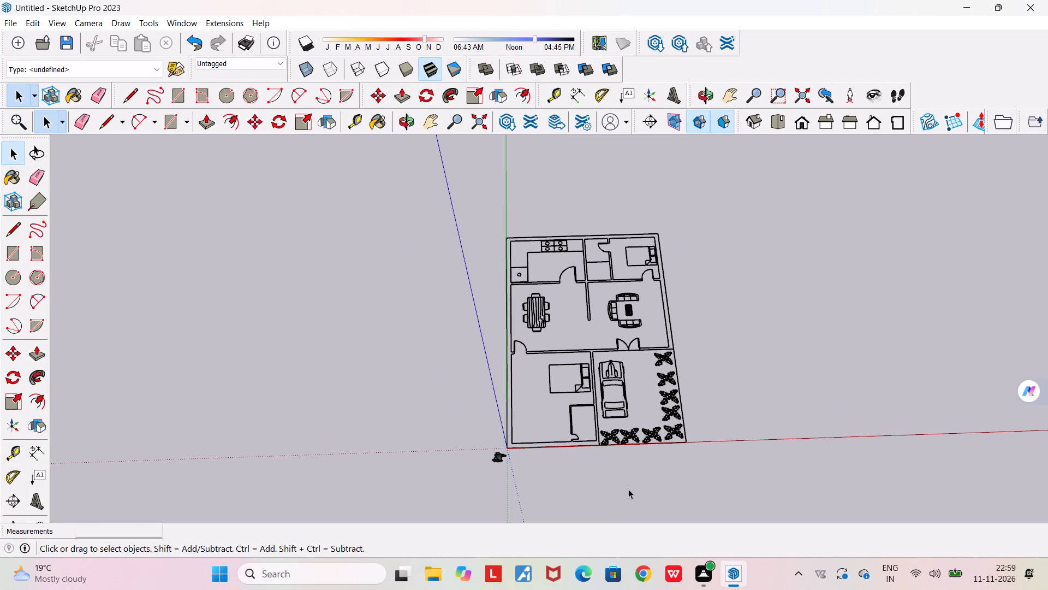
{"action": "left_click", "coordinate": [179, 90]}
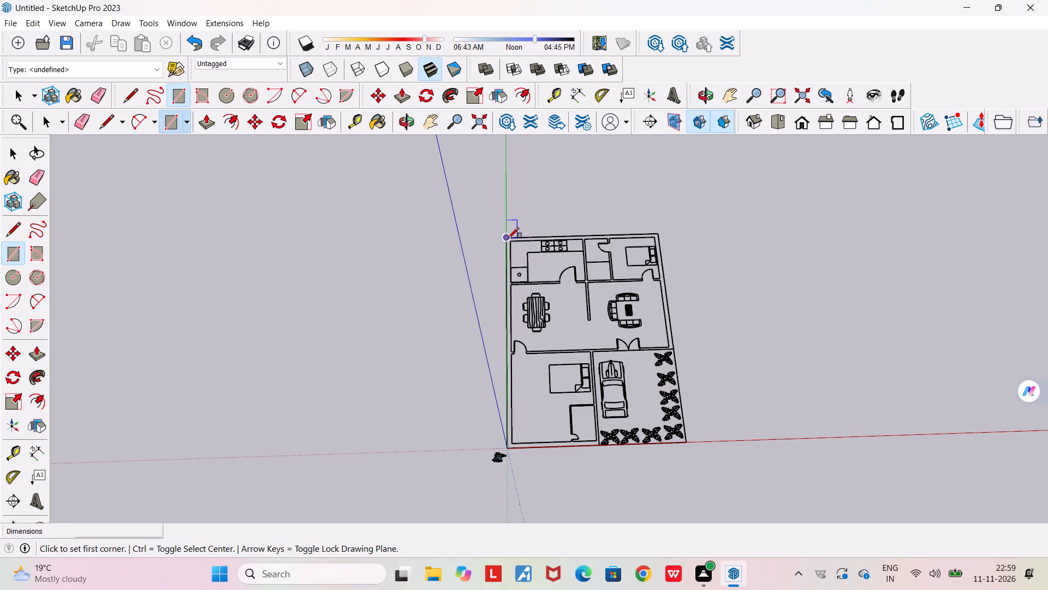
{"action": "scroll", "coordinate": [506, 238], "scroll_direction": "up", "scroll_amount": 5}
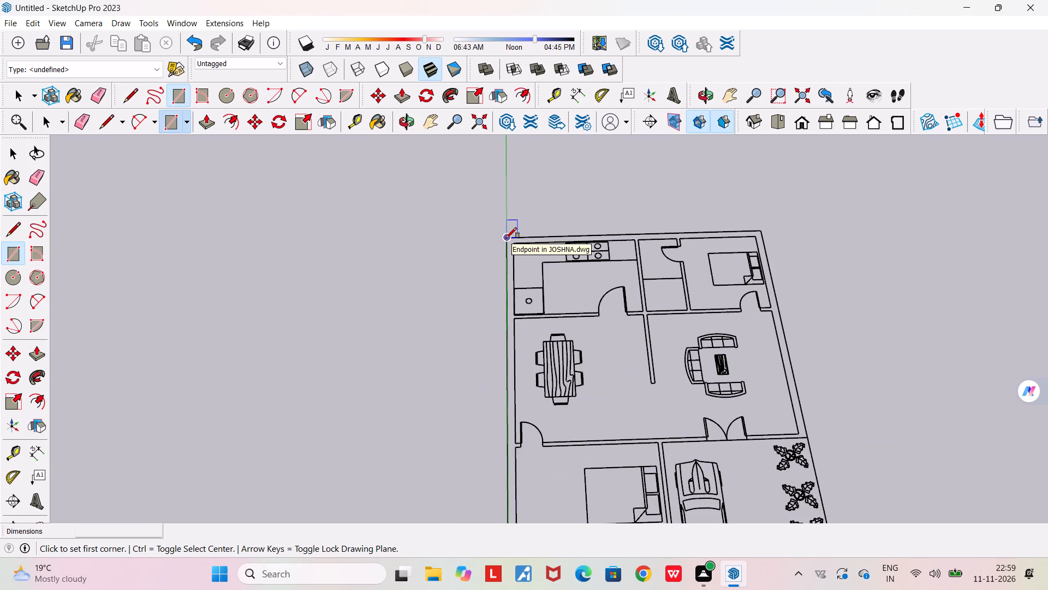
{"action": "left_click", "coordinate": [506, 238]}
{"action": "scroll", "coordinate": [579, 297], "scroll_direction": "down", "scroll_amount": 5}
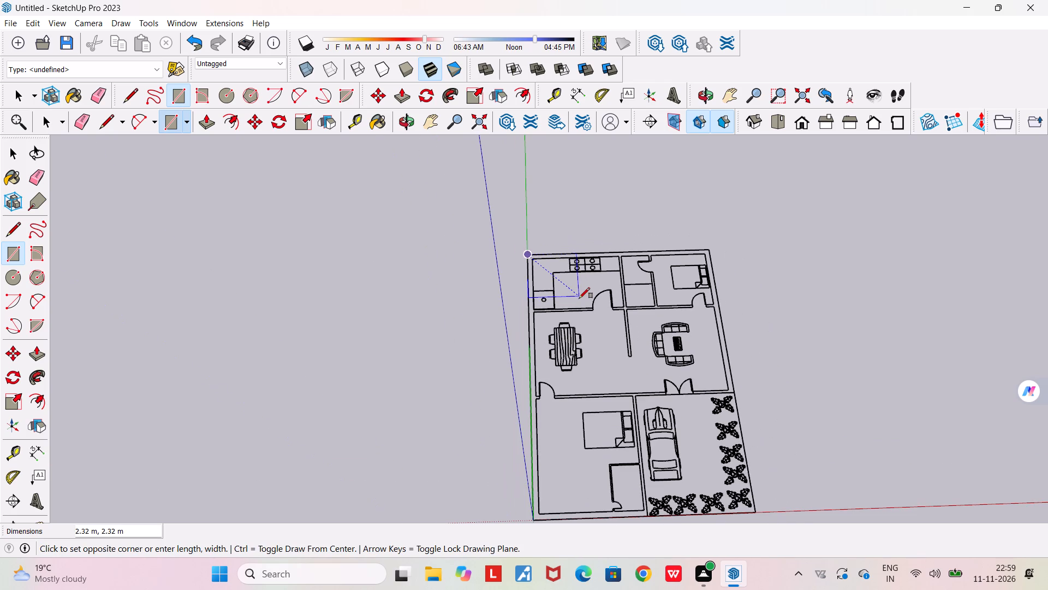
{"action": "scroll", "coordinate": [698, 451], "scroll_direction": "down", "scroll_amount": 4}
{"action": "scroll", "coordinate": [737, 496], "scroll_direction": "up", "scroll_amount": 6}
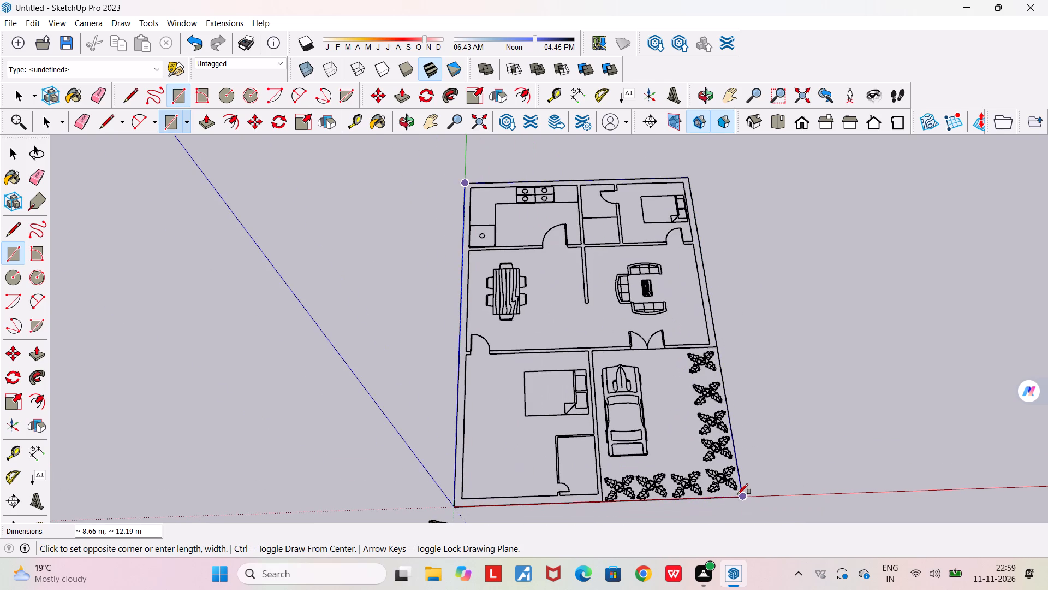
{"action": "left_click", "coordinate": [743, 499]}
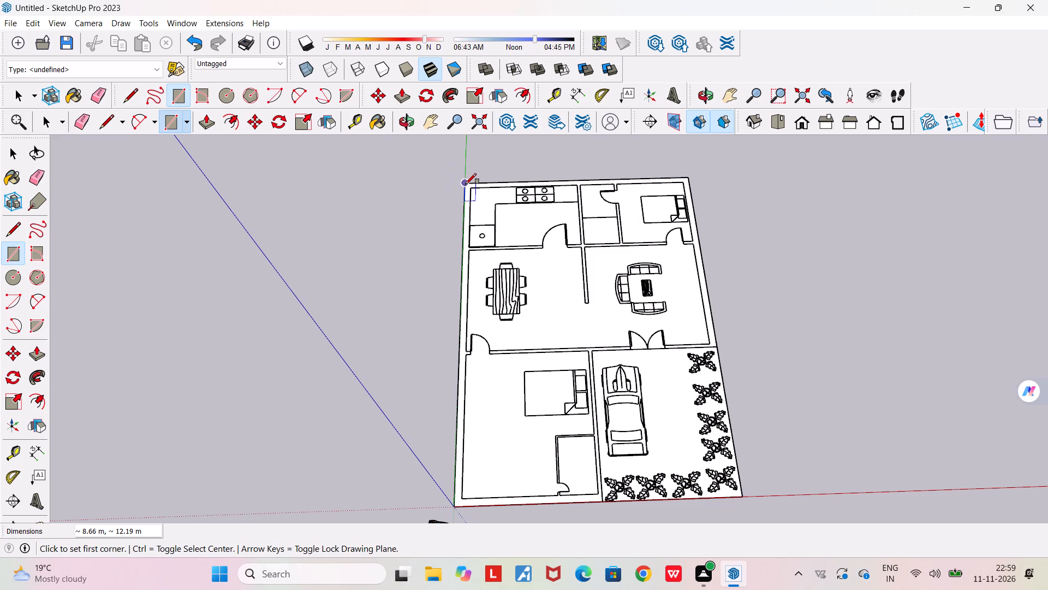
Trace the outer wall along the green axis with a rectangle from the kitchen corner to the bedroom's inner corner, about 11.96 m by 0.23 m.
{"action": "scroll", "coordinate": [466, 184], "scroll_direction": "up", "scroll_amount": 18}
{"action": "scroll", "coordinate": [464, 184], "scroll_direction": "up", "scroll_amount": 5}
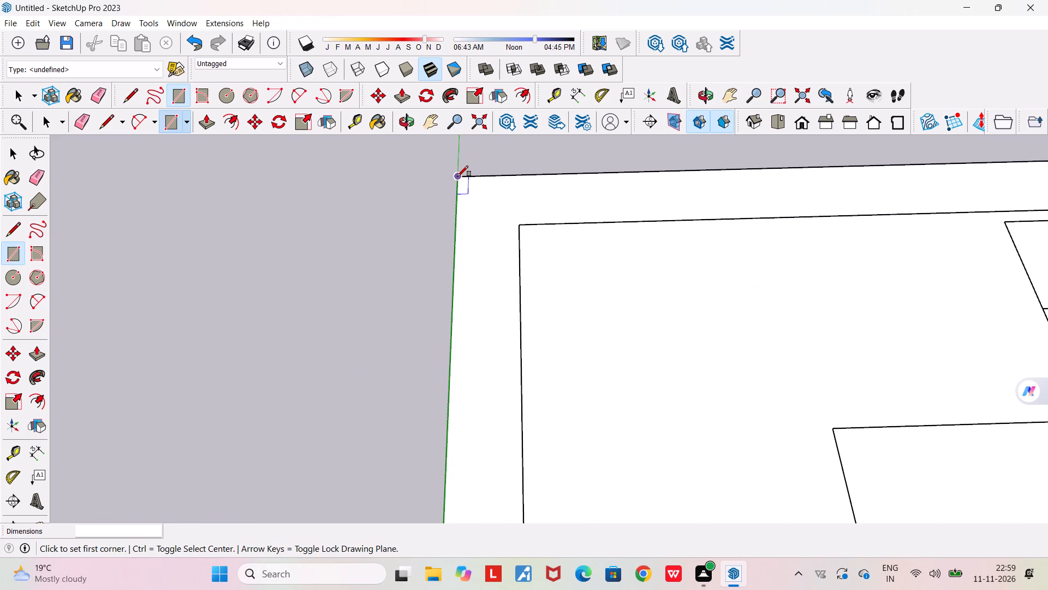
{"action": "left_click", "coordinate": [457, 177]}
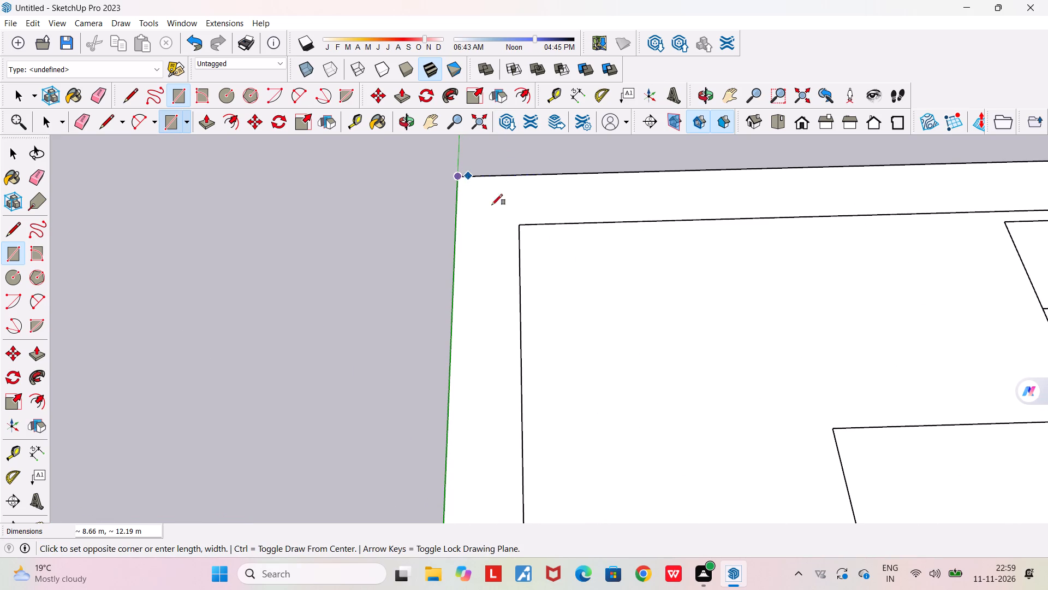
{"action": "scroll", "coordinate": [519, 332], "scroll_direction": "down", "scroll_amount": 5}
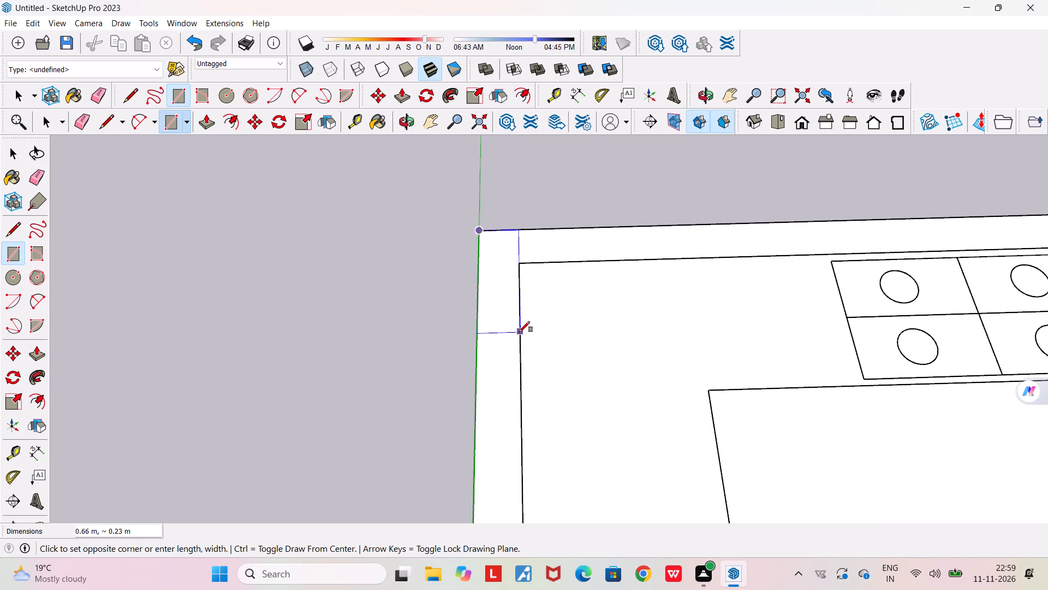
{"action": "scroll", "coordinate": [519, 332], "scroll_direction": "down", "scroll_amount": 11}
{"action": "scroll", "coordinate": [519, 332], "scroll_direction": "down", "scroll_amount": 19}
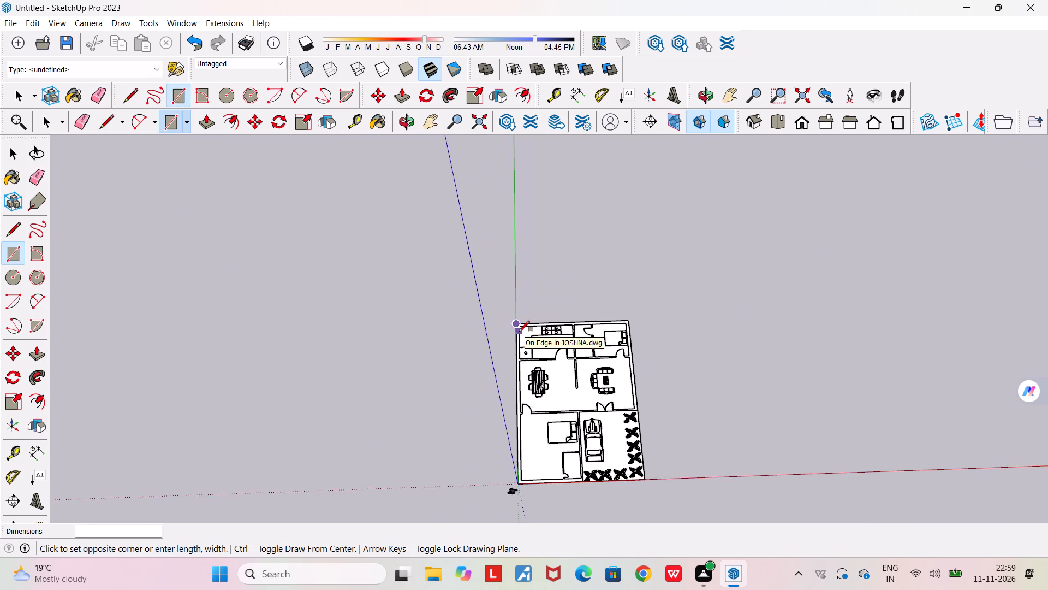
{"action": "scroll", "coordinate": [519, 332], "scroll_direction": "down", "scroll_amount": 2}
{"action": "scroll", "coordinate": [525, 429], "scroll_direction": "up", "scroll_amount": 20}
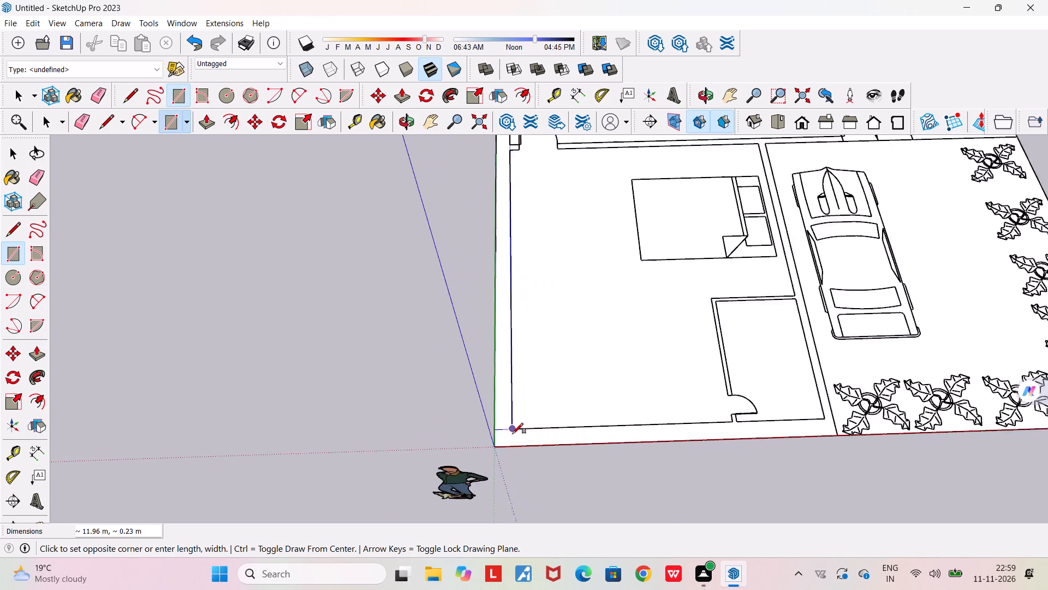
{"action": "scroll", "coordinate": [513, 434], "scroll_direction": "up", "scroll_amount": 1}
{"action": "scroll", "coordinate": [513, 432], "scroll_direction": "up", "scroll_amount": 20}
{"action": "scroll", "coordinate": [513, 432], "scroll_direction": "up", "scroll_amount": 7}
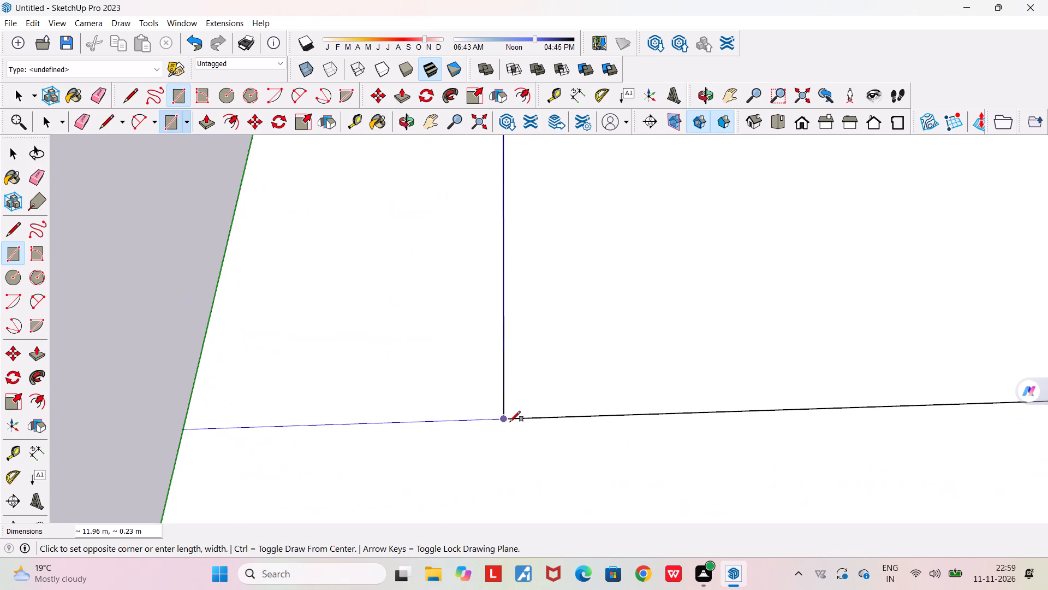
{"action": "scroll", "coordinate": [505, 420], "scroll_direction": "up", "scroll_amount": 12}
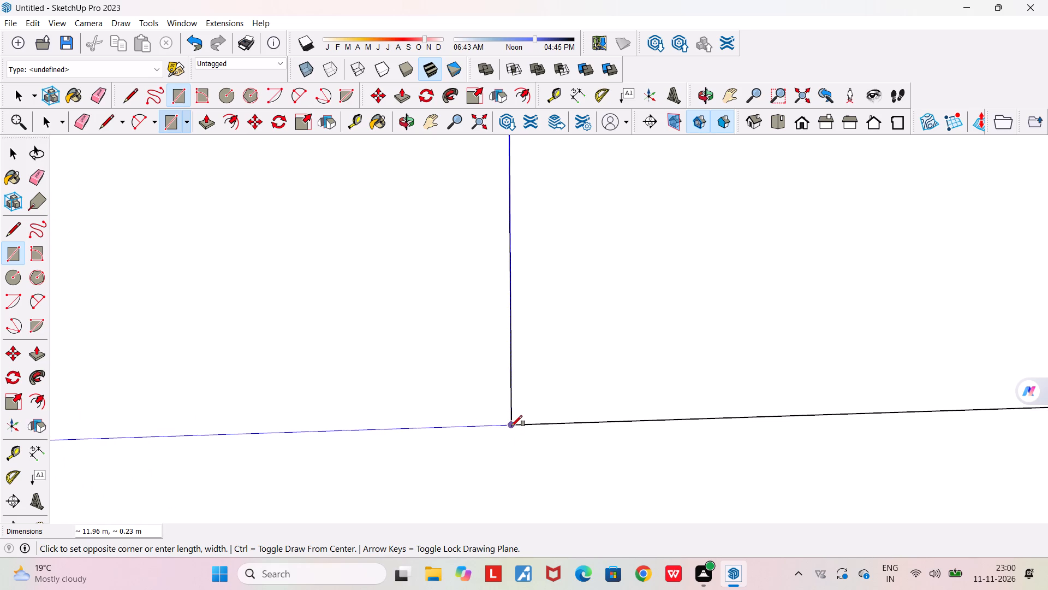
{"action": "left_click", "coordinate": [511, 426]}
Trace the bedroom's outer wall along the red axis with a rectangle ending at the car porch partition, about 4.4 m by 0.23 m.
{"action": "scroll", "coordinate": [513, 426], "scroll_direction": "down", "scroll_amount": 20}
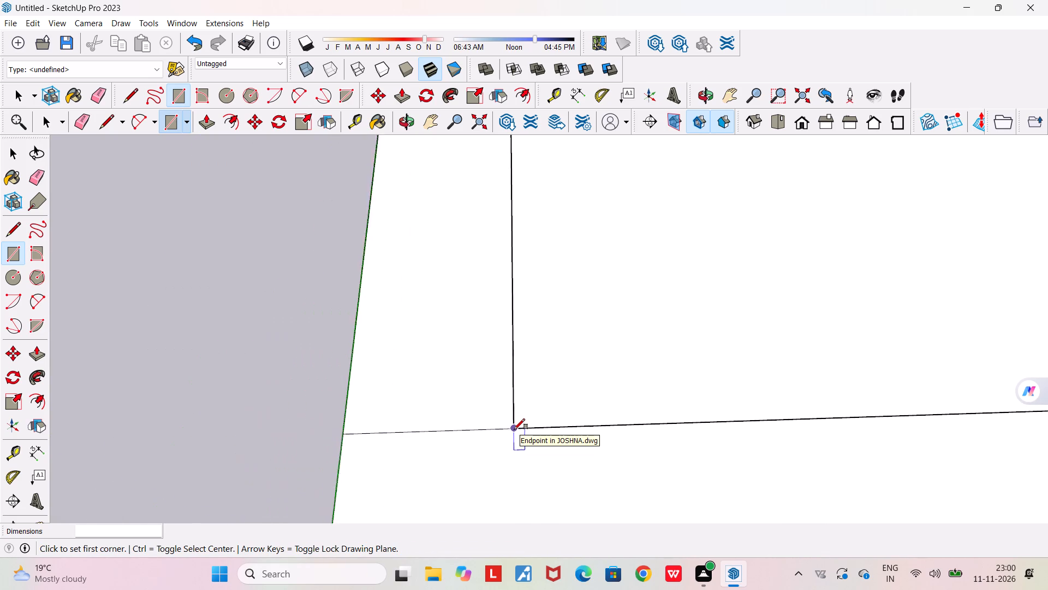
{"action": "scroll", "coordinate": [514, 429], "scroll_direction": "down", "scroll_amount": 14}
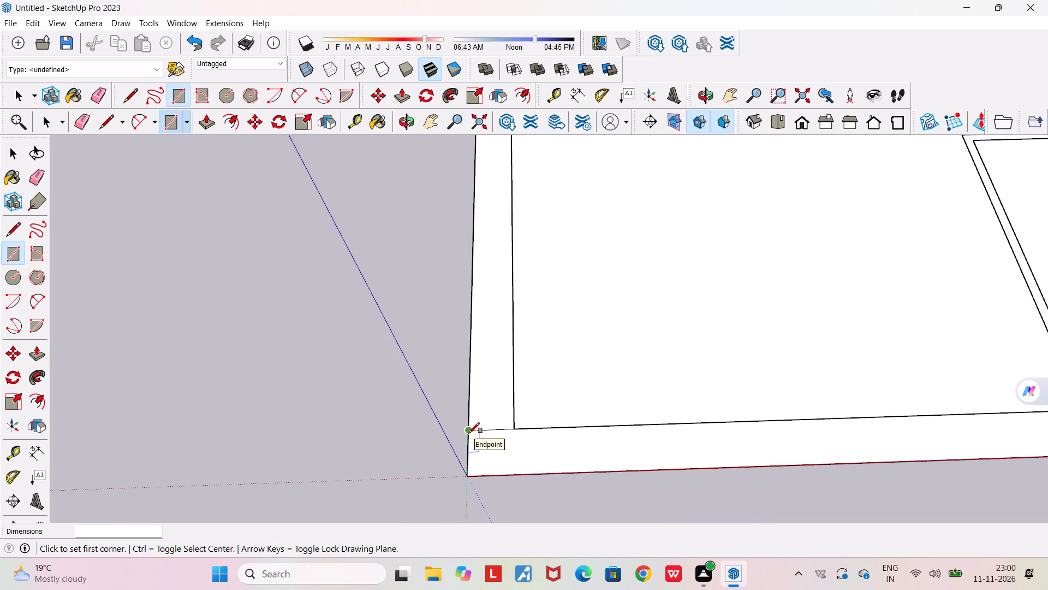
{"action": "left_click", "coordinate": [469, 430]}
{"action": "scroll", "coordinate": [624, 465], "scroll_direction": "down", "scroll_amount": 6}
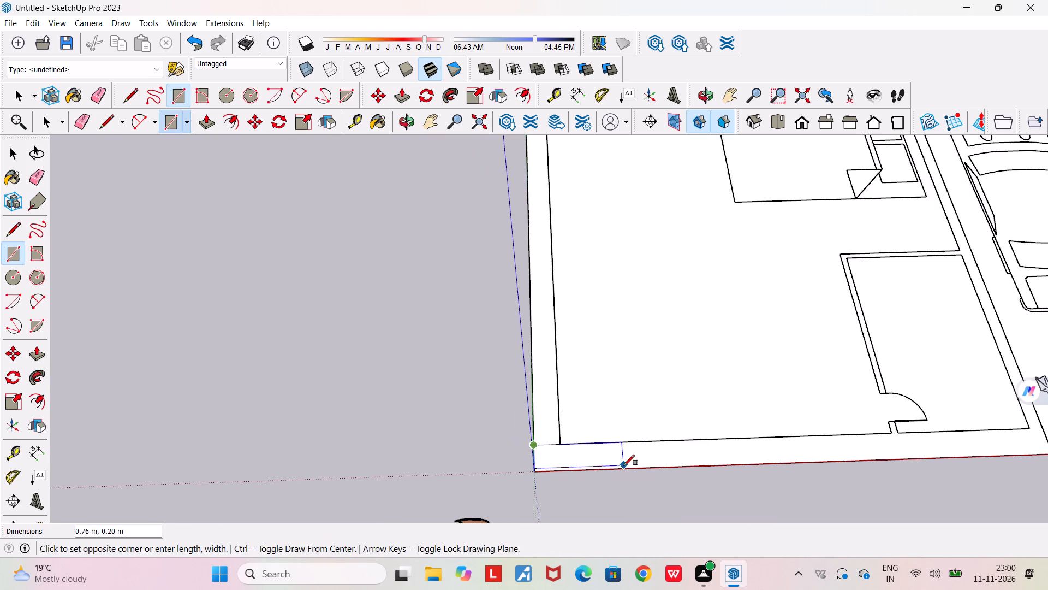
{"action": "scroll", "coordinate": [624, 465], "scroll_direction": "down", "scroll_amount": 11}
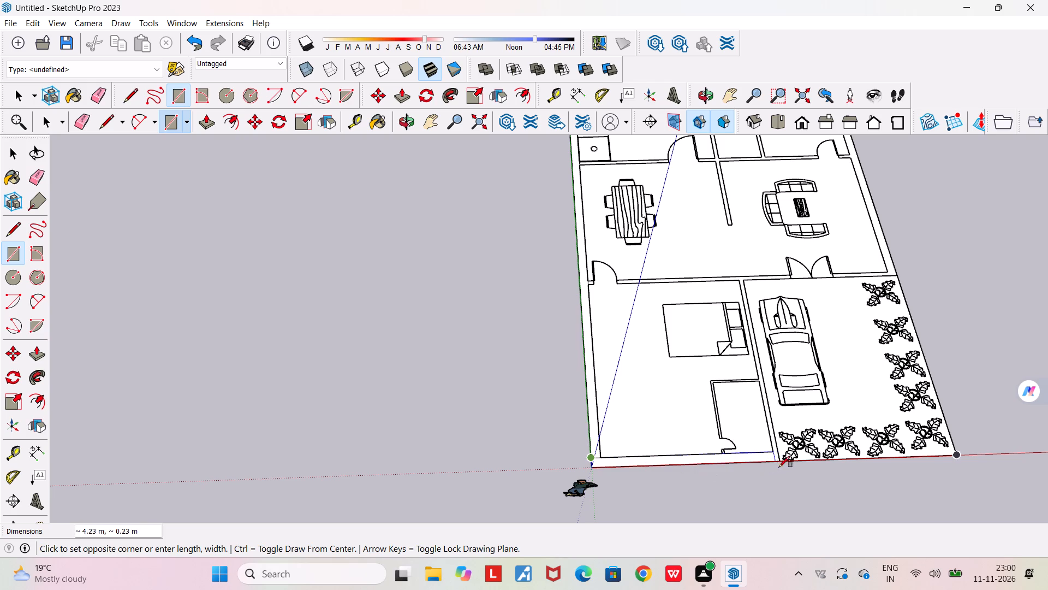
{"action": "scroll", "coordinate": [778, 464], "scroll_direction": "up", "scroll_amount": 18}
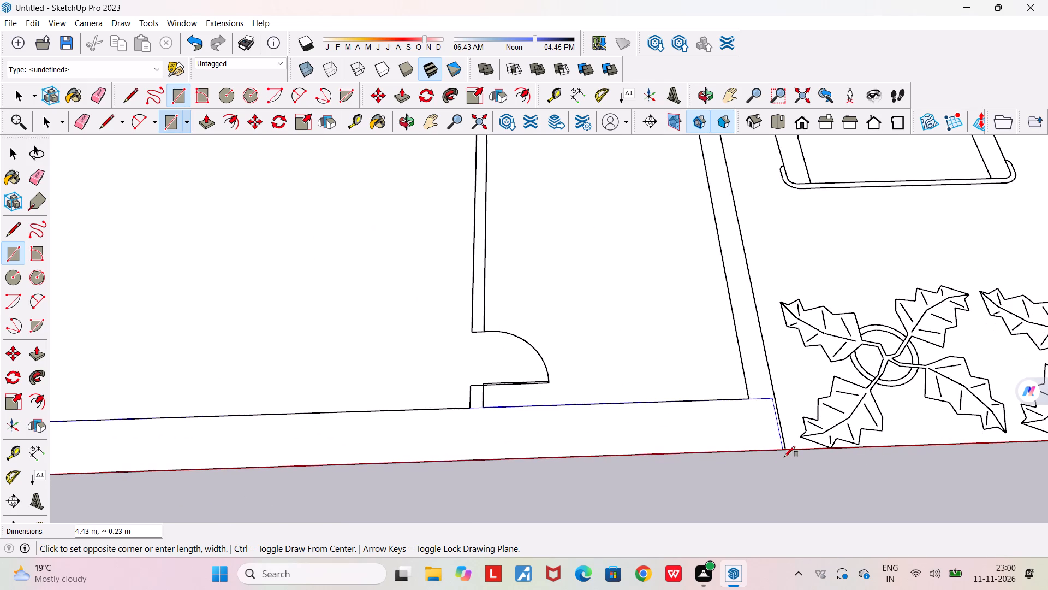
{"action": "scroll", "coordinate": [787, 451], "scroll_direction": "up", "scroll_amount": 18}
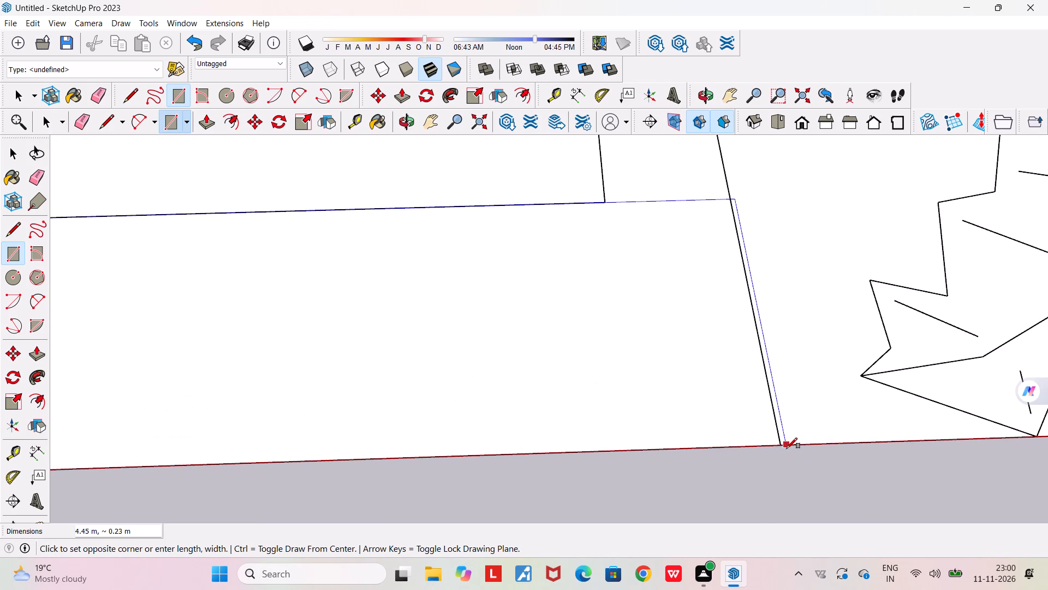
{"action": "left_click", "coordinate": [782, 448]}
Trace the outer wall behind the kitchen and small bedroom with a rectangle about 8.20 m by 0.23 m.
{"action": "scroll", "coordinate": [782, 458], "scroll_direction": "down", "scroll_amount": 8}
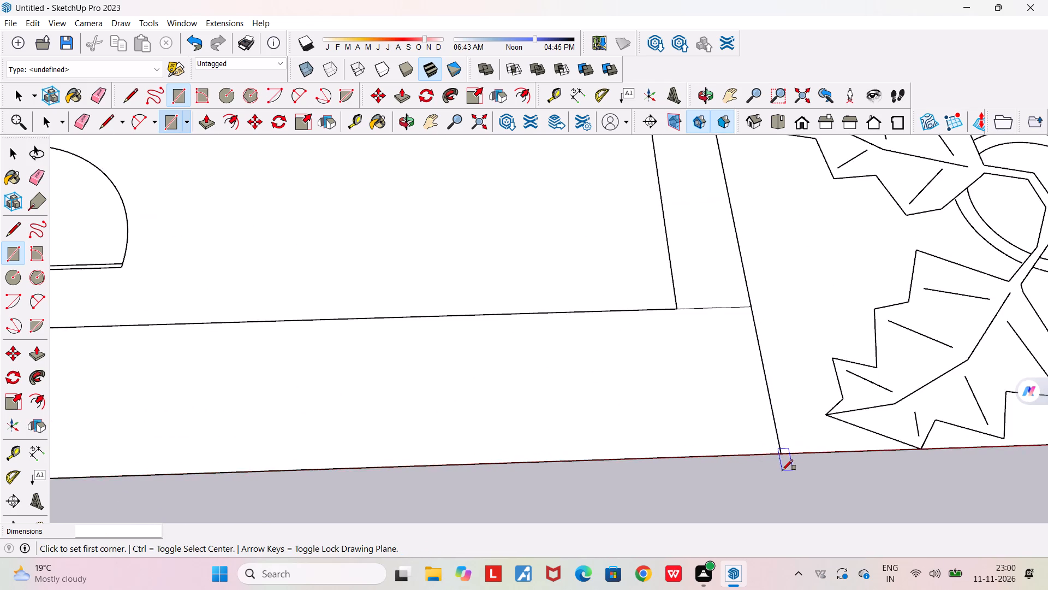
{"action": "scroll", "coordinate": [782, 470], "scroll_direction": "down", "scroll_amount": 19}
{"action": "scroll", "coordinate": [782, 471], "scroll_direction": "down", "scroll_amount": 18}
{"action": "scroll", "coordinate": [782, 471], "scroll_direction": "down", "scroll_amount": 5}
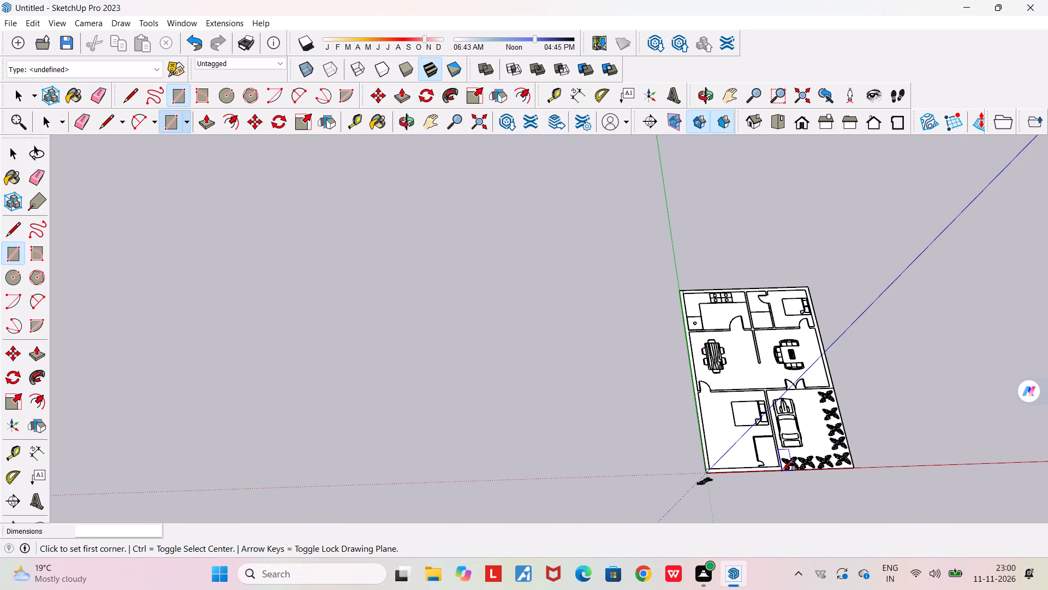
{"action": "scroll", "coordinate": [759, 287], "scroll_direction": "up", "scroll_amount": 17}
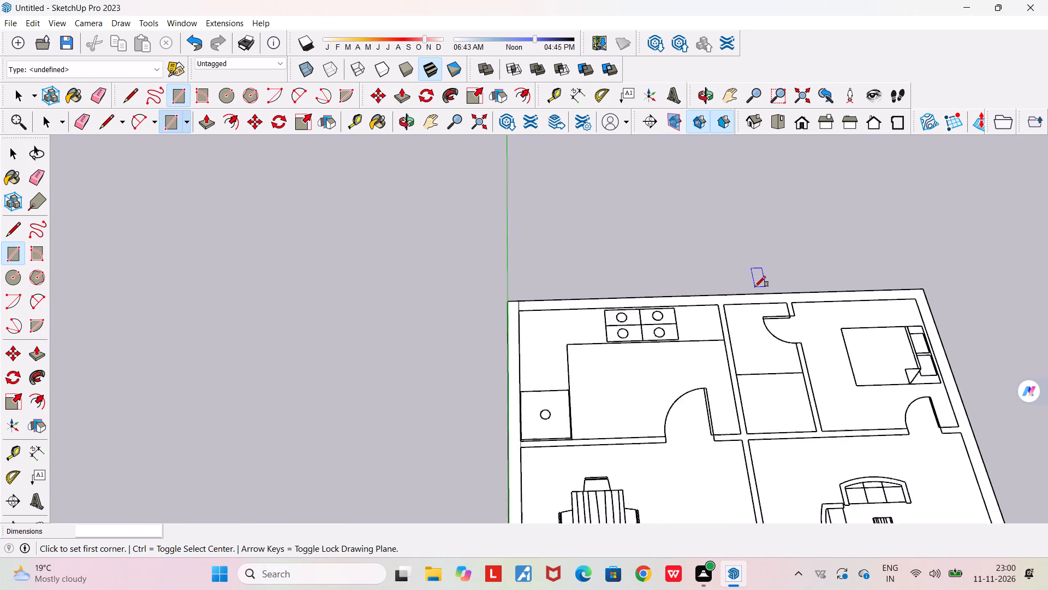
{"action": "scroll", "coordinate": [755, 287], "scroll_direction": "up", "scroll_amount": 1}
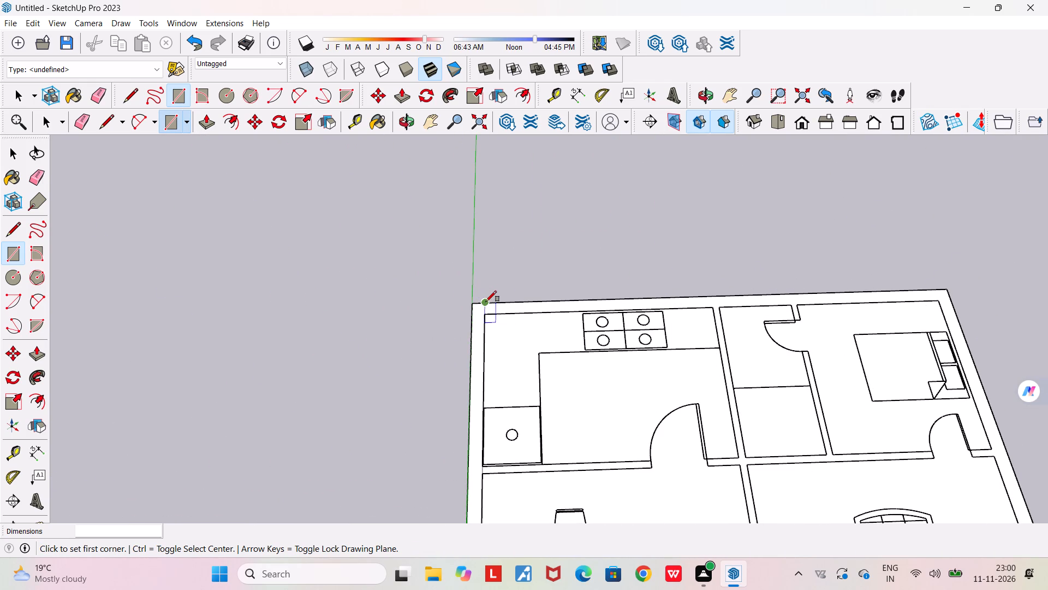
{"action": "left_click", "coordinate": [486, 302]}
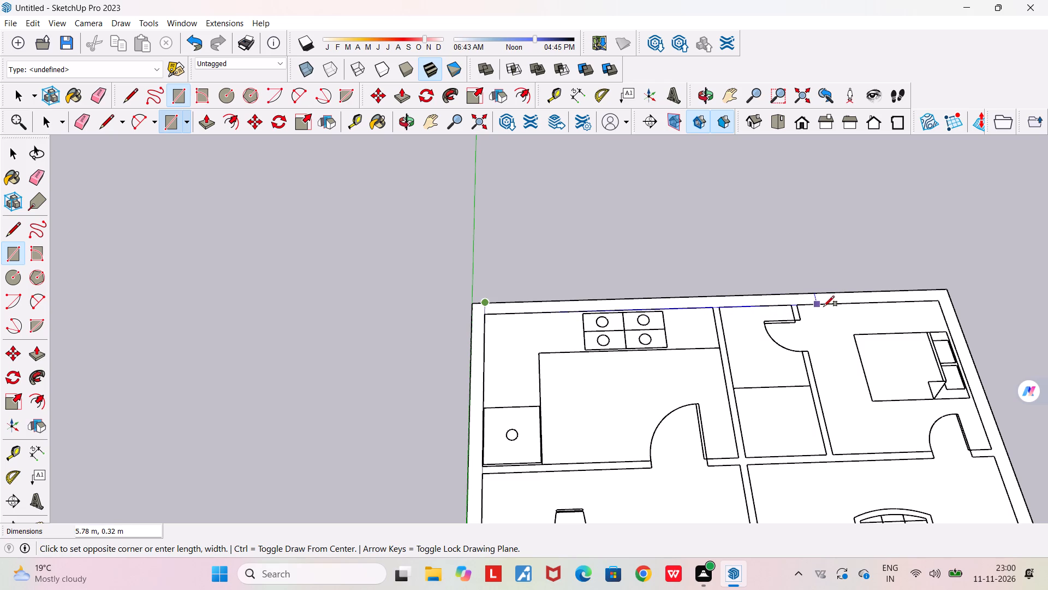
{"action": "scroll", "coordinate": [931, 300], "scroll_direction": "up", "scroll_amount": 8}
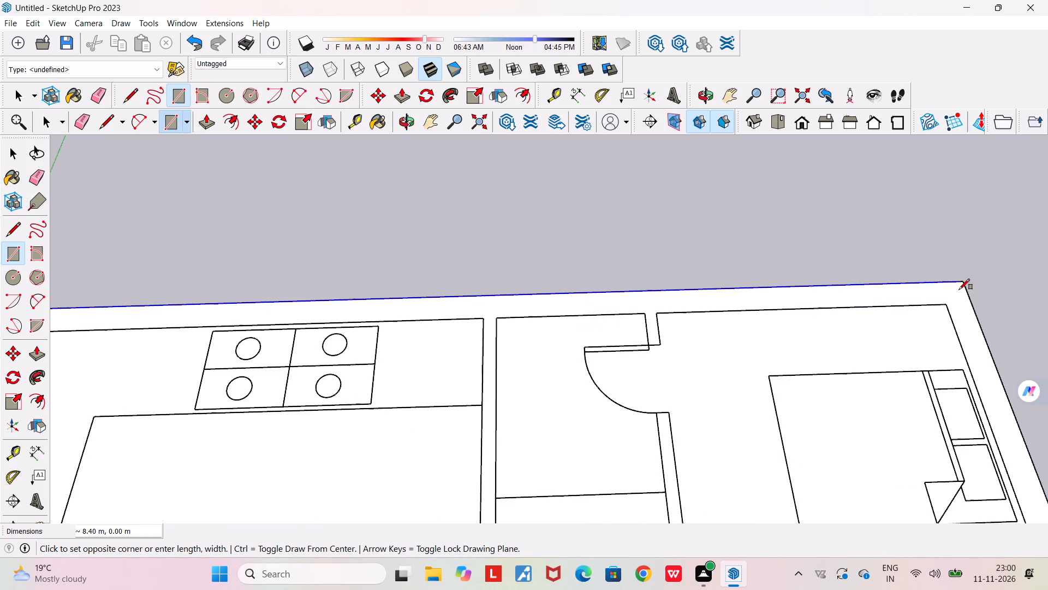
{"action": "scroll", "coordinate": [954, 294], "scroll_direction": "up", "scroll_amount": 7}
{"action": "left_click", "coordinate": [945, 310]}
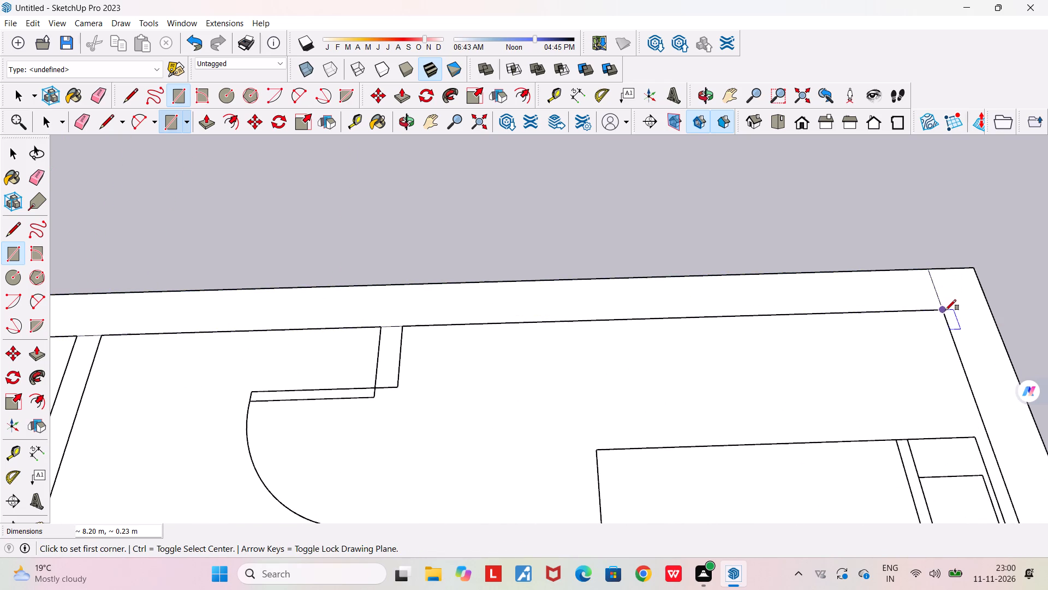
Trace the outer wall beside the small bedroom and living room, down to the entrance wall, with a rectangle about 7.23 m by 0.23 m.
{"action": "scroll", "coordinate": [945, 309], "scroll_direction": "down", "scroll_amount": 11}
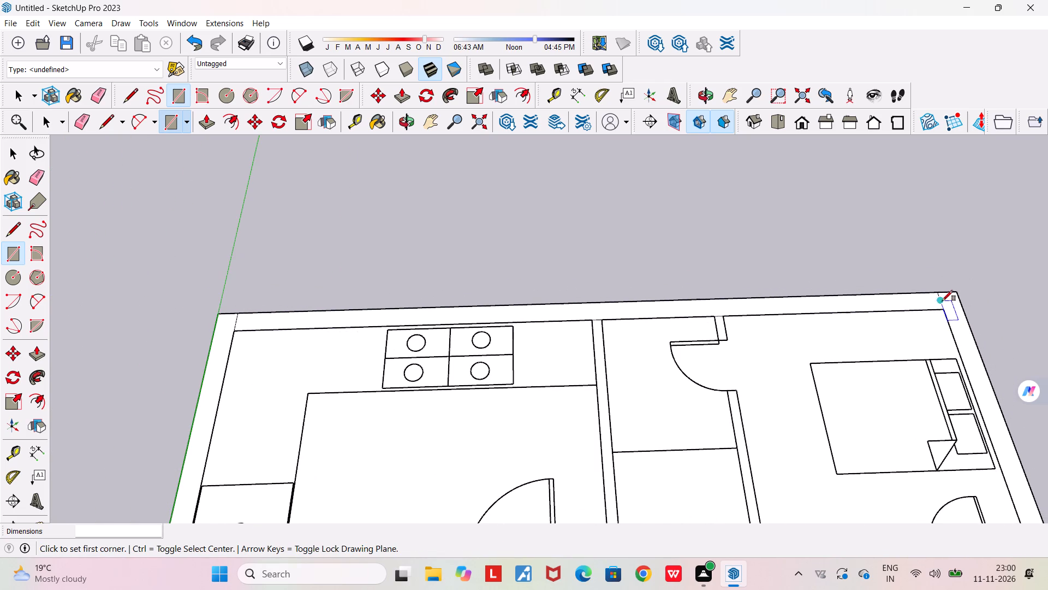
{"action": "left_click", "coordinate": [937, 290]}
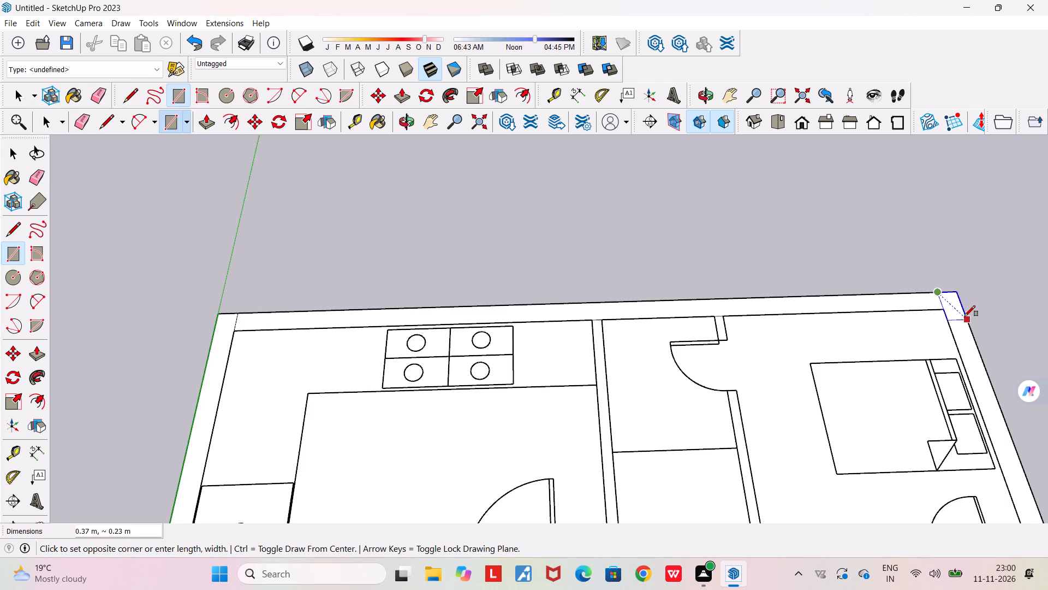
{"action": "scroll", "coordinate": [963, 315], "scroll_direction": "down", "scroll_amount": 20}
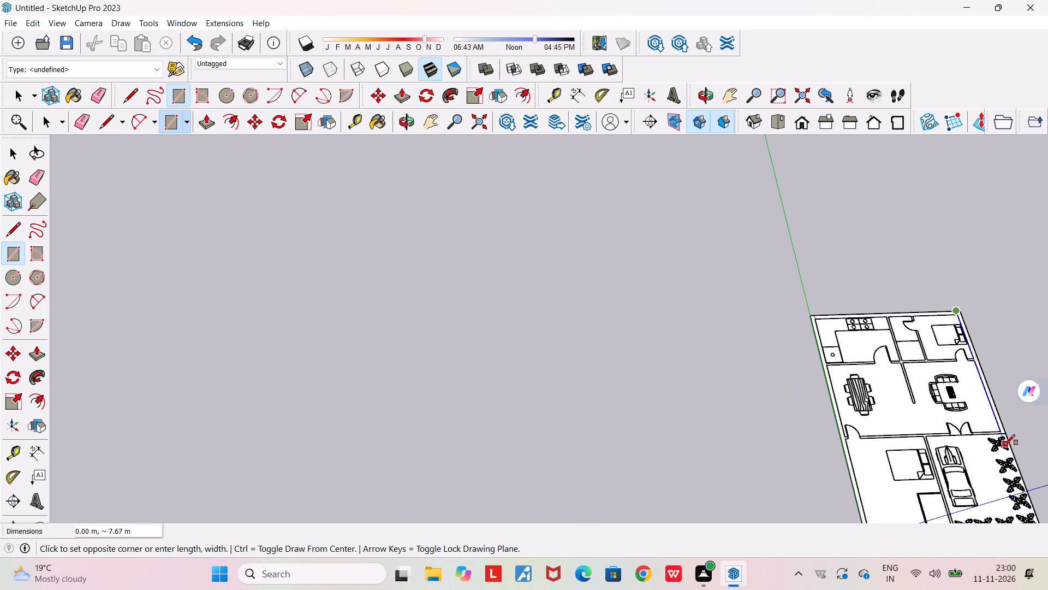
{"action": "scroll", "coordinate": [1002, 432], "scroll_direction": "up", "scroll_amount": 20}
{"action": "scroll", "coordinate": [991, 430], "scroll_direction": "up", "scroll_amount": 5}
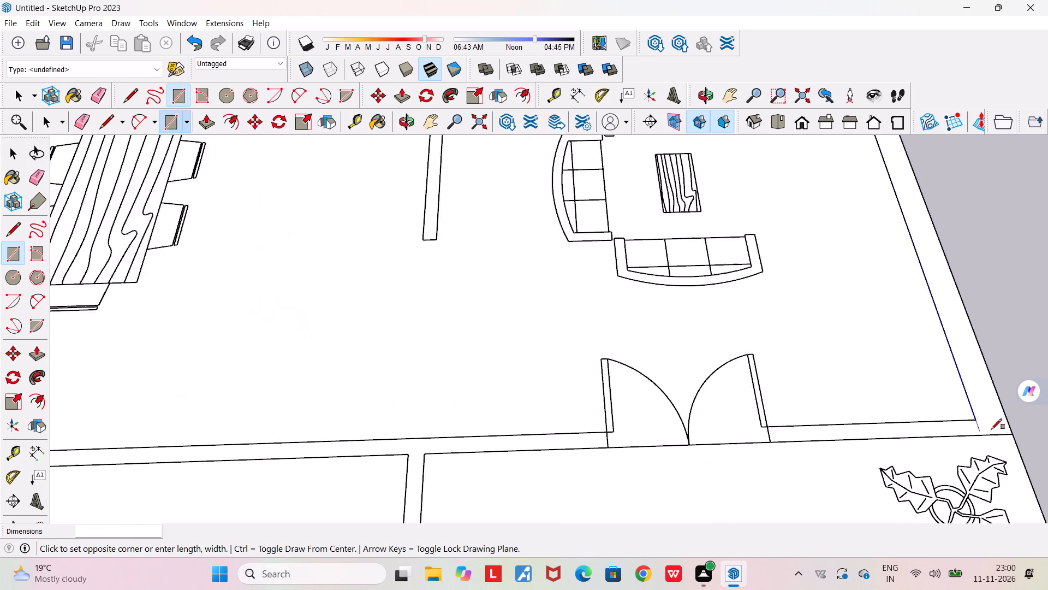
{"action": "scroll", "coordinate": [991, 429], "scroll_direction": "up", "scroll_amount": 9}
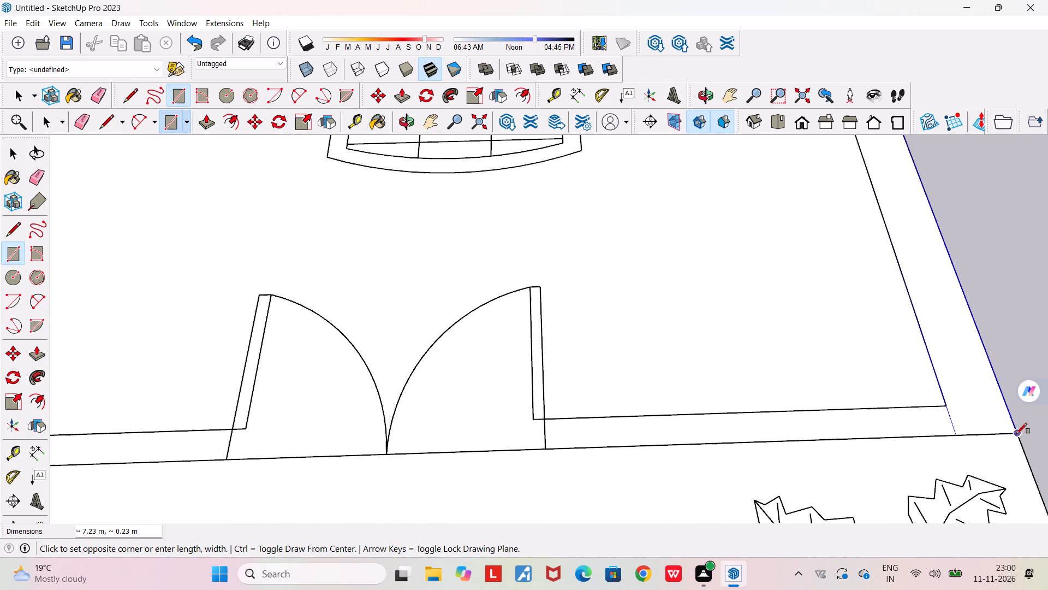
{"action": "left_click", "coordinate": [1016, 434]}
Trace the entrance wall segment between the living room's outer wall and the double door with a rectangle about 1.52 m by 0.11 m.
{"action": "scroll", "coordinate": [889, 422], "scroll_direction": "down", "scroll_amount": 7}
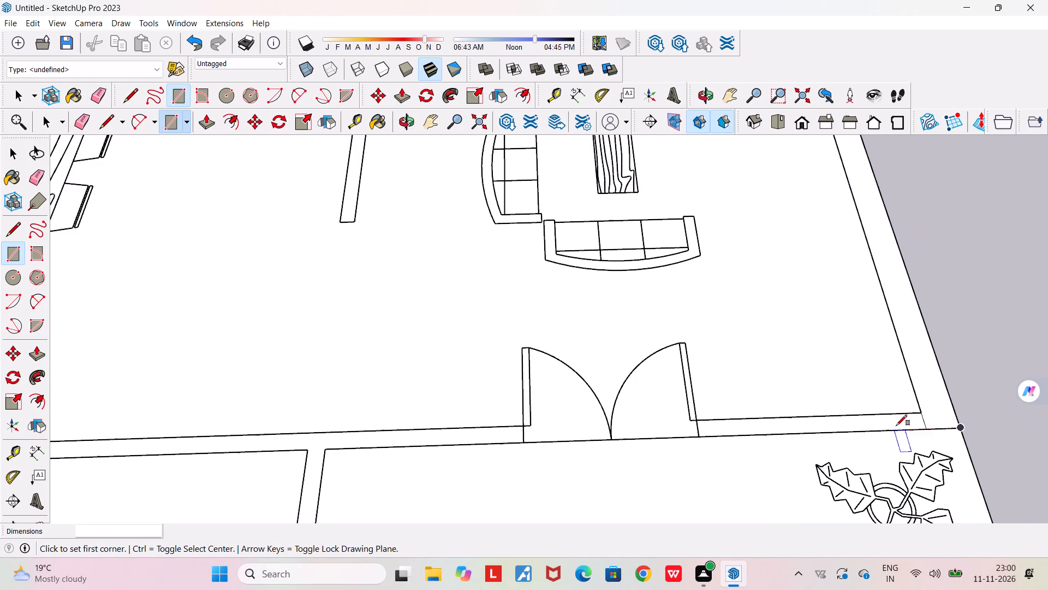
{"action": "left_click", "coordinate": [927, 427]}
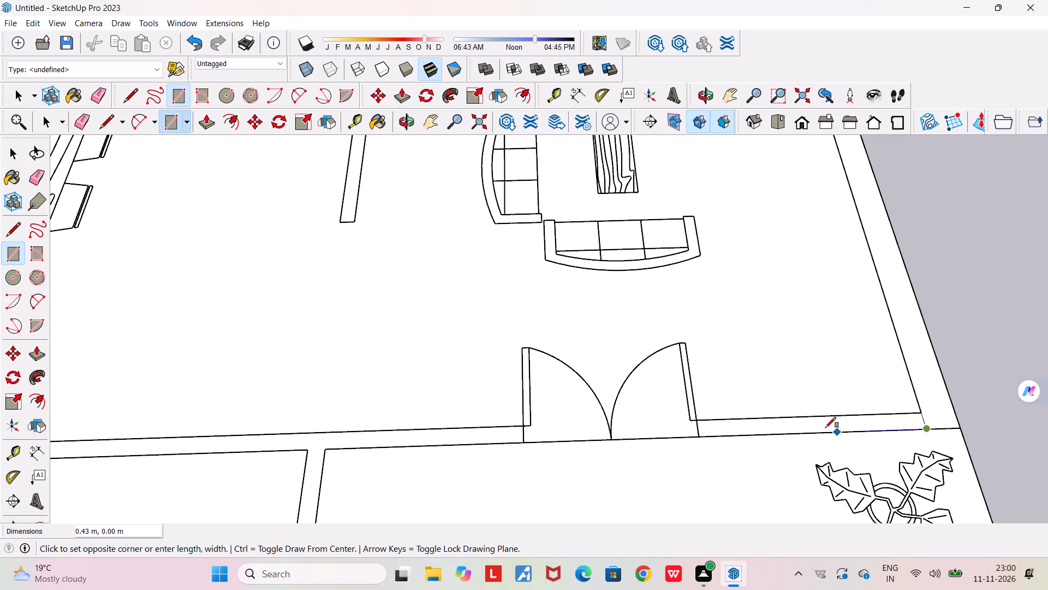
{"action": "left_click", "coordinate": [697, 418]}
{"action": "scroll", "coordinate": [455, 415], "scroll_direction": "down", "scroll_amount": 12}
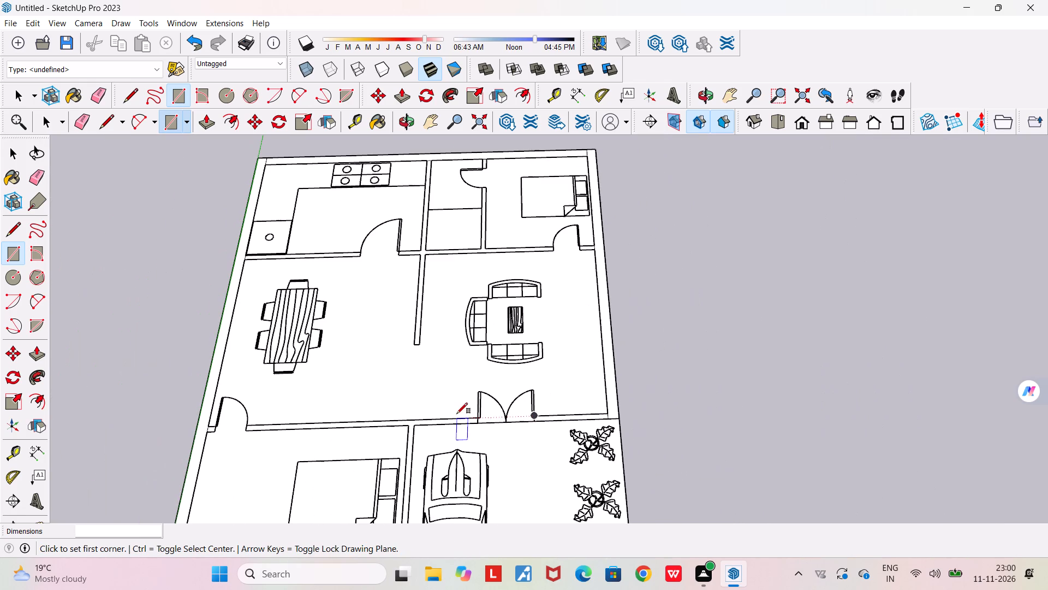
Trace the short wall stub between the outer wall and the large bedroom's door with a rectangle about 0.15 m by 0.11 m.
{"action": "scroll", "coordinate": [204, 422], "scroll_direction": "up", "scroll_amount": 13}
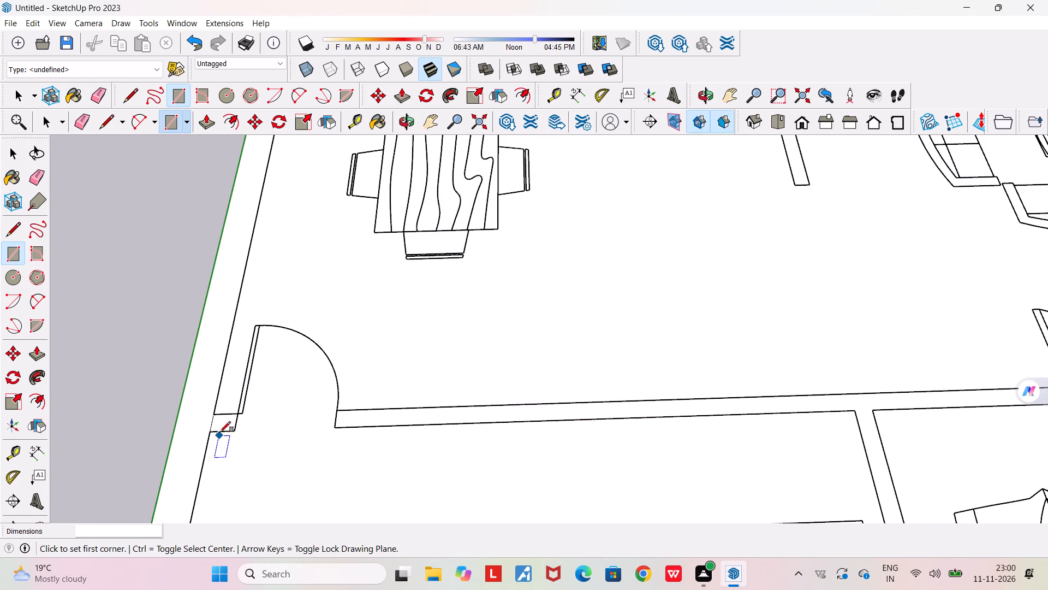
{"action": "scroll", "coordinate": [220, 422], "scroll_direction": "up", "scroll_amount": 6}
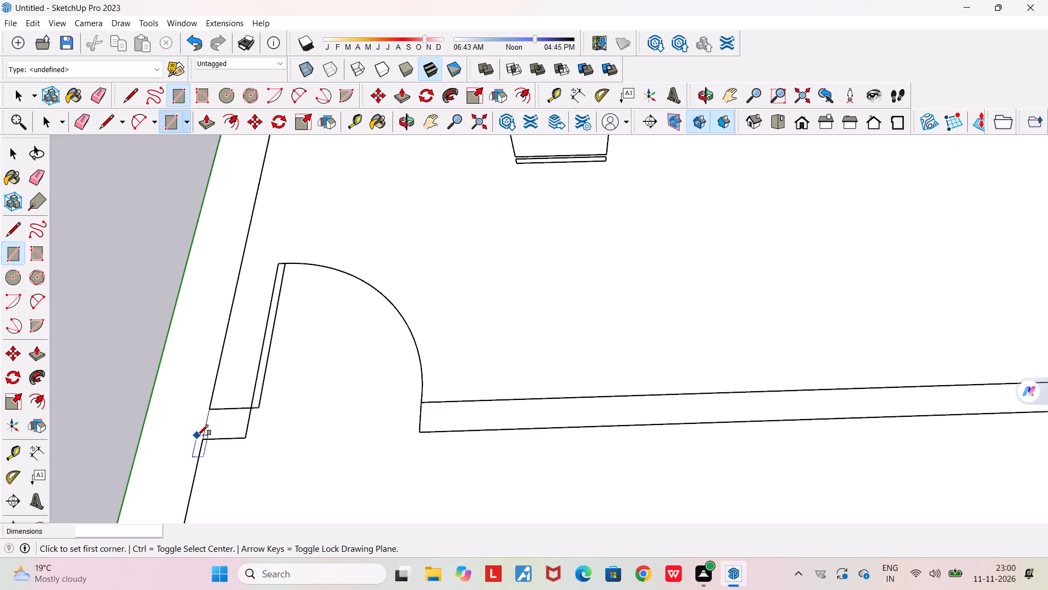
{"action": "left_click", "coordinate": [204, 435]}
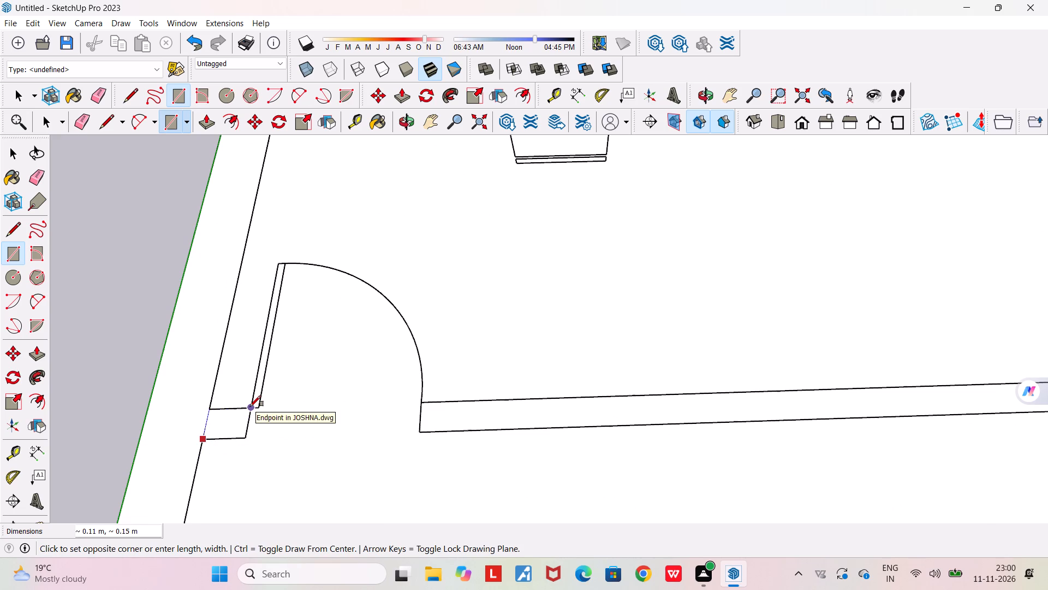
{"action": "left_click", "coordinate": [250, 406]}
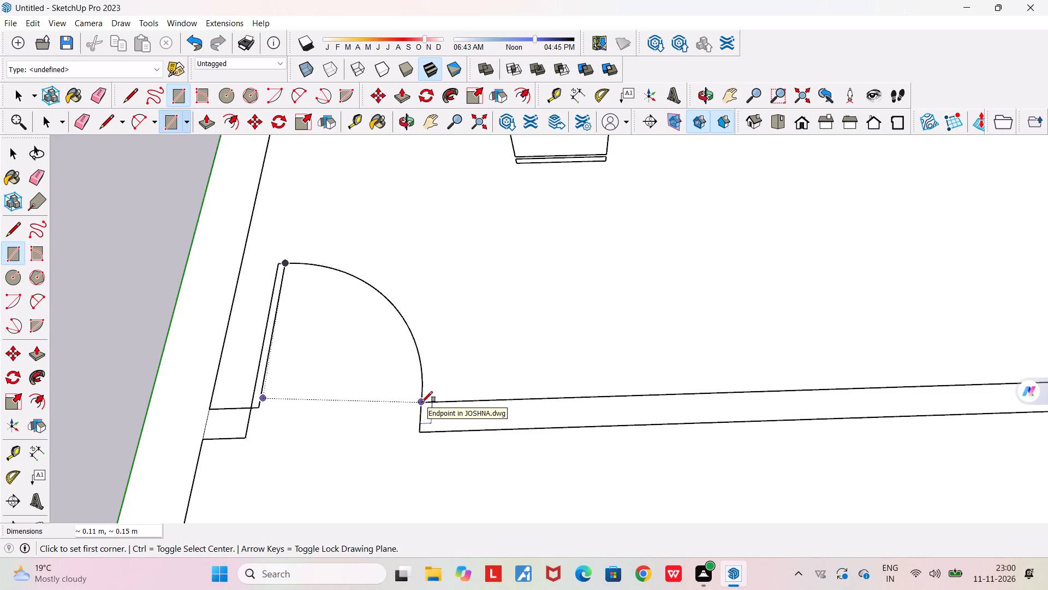
Trace the wall from the large bedroom's door to the double entrance door with a rectangle about 4.74 m by 0.11 m.
{"action": "left_click", "coordinate": [422, 402]}
{"action": "scroll", "coordinate": [477, 410], "scroll_direction": "down", "scroll_amount": 6}
{"action": "scroll", "coordinate": [529, 430], "scroll_direction": "down", "scroll_amount": 3}
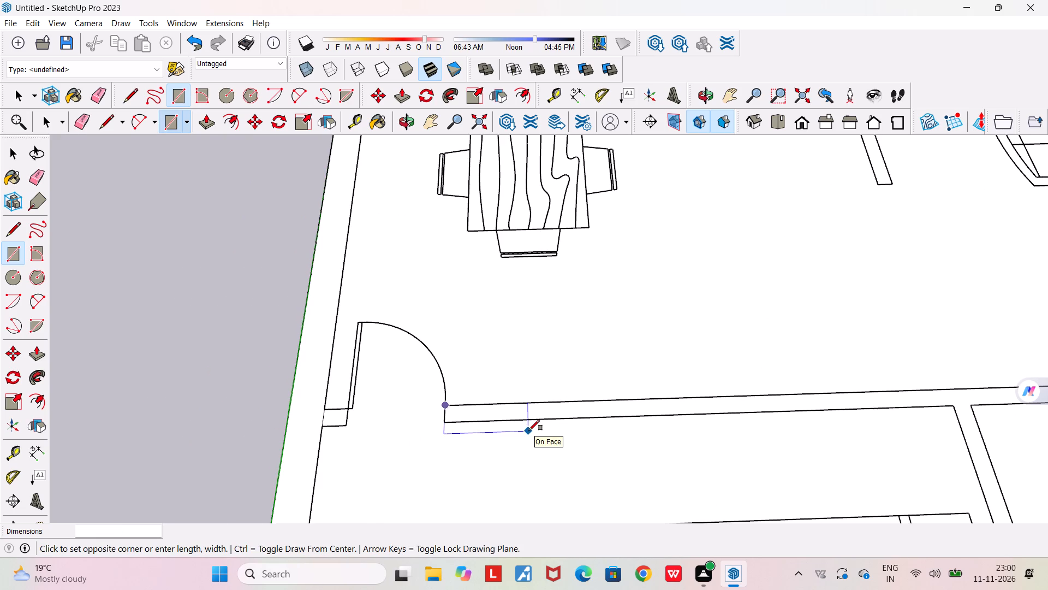
{"action": "scroll", "coordinate": [529, 430], "scroll_direction": "down", "scroll_amount": 8}
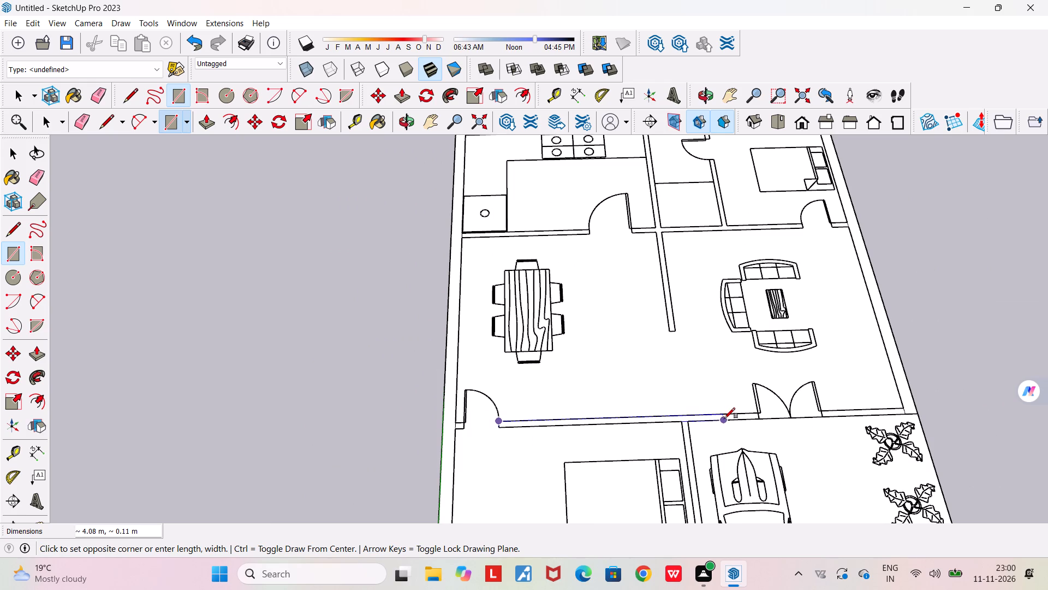
{"action": "scroll", "coordinate": [757, 420], "scroll_direction": "up", "scroll_amount": 14}
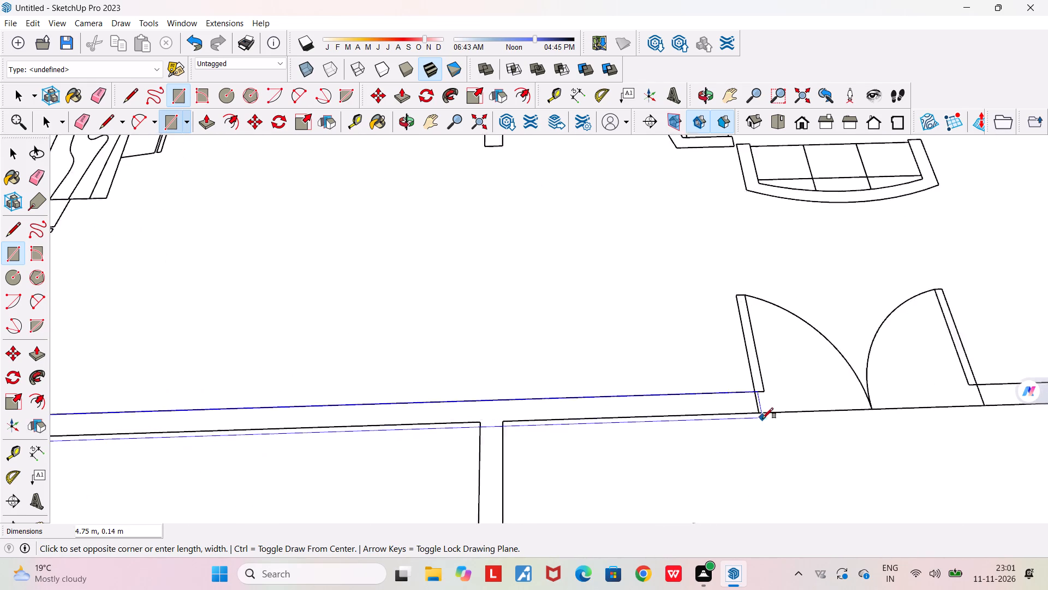
{"action": "scroll", "coordinate": [763, 418], "scroll_direction": "up", "scroll_amount": 18}
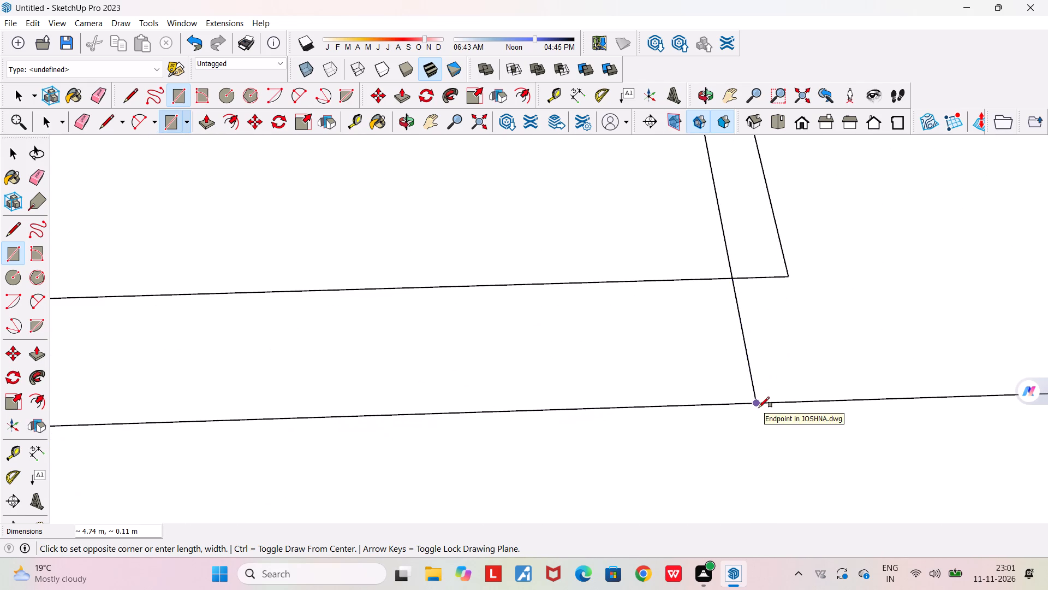
{"action": "left_click", "coordinate": [757, 404]}
Trace the partition between the large bedroom and the car porch with a rectangle about 4.73 m by 0.11 m.
{"action": "scroll", "coordinate": [662, 439], "scroll_direction": "down", "scroll_amount": 6}
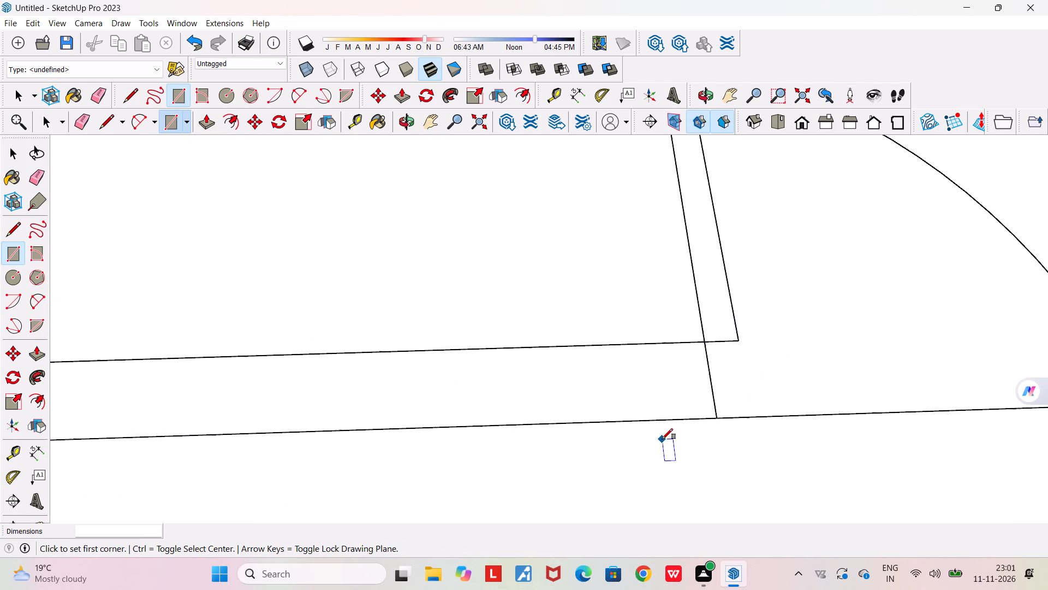
{"action": "scroll", "coordinate": [662, 440], "scroll_direction": "down", "scroll_amount": 20}
{"action": "scroll", "coordinate": [662, 440], "scroll_direction": "down", "scroll_amount": 11}
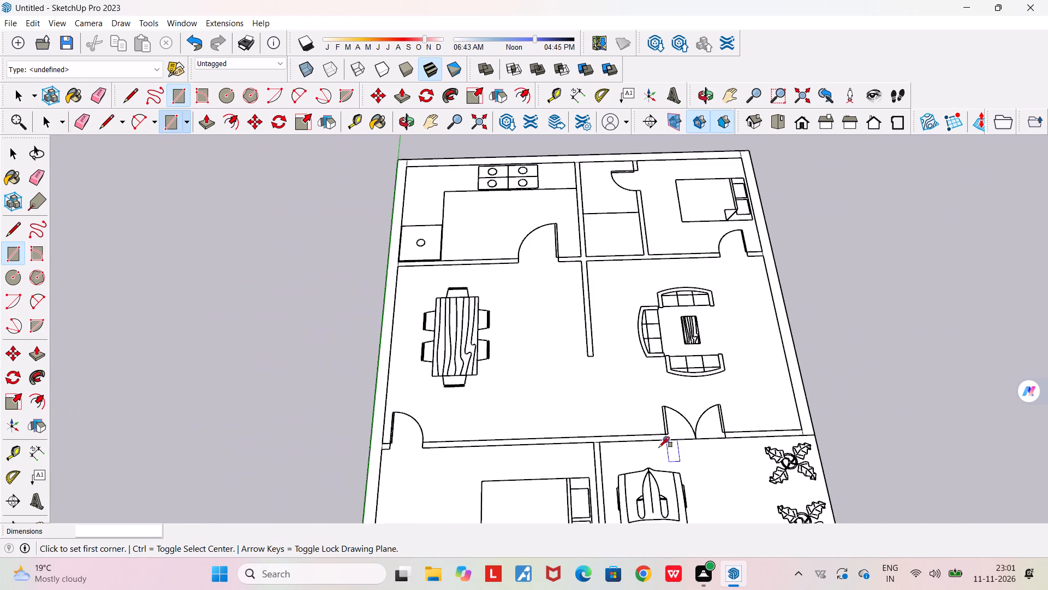
{"action": "scroll", "coordinate": [659, 447], "scroll_direction": "down", "scroll_amount": 15}
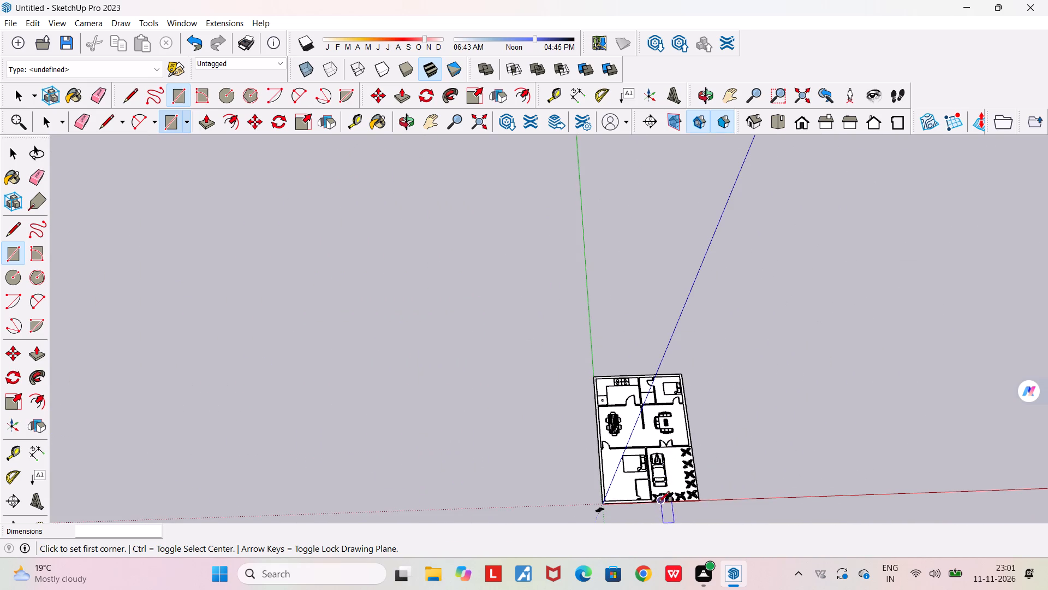
{"action": "scroll", "coordinate": [659, 501], "scroll_direction": "up", "scroll_amount": 18}
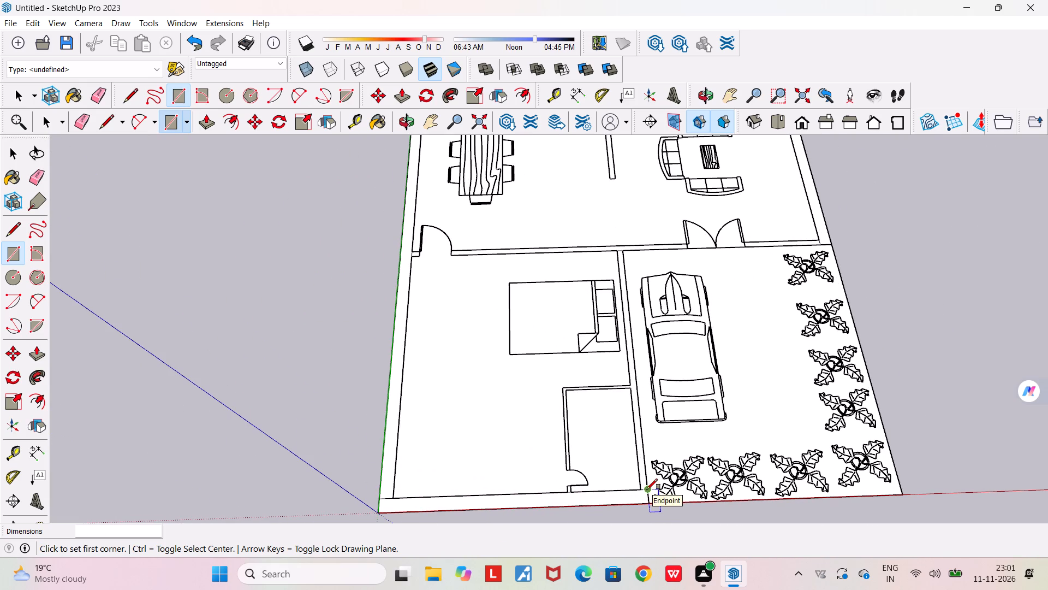
{"action": "scroll", "coordinate": [617, 274], "scroll_direction": "up", "scroll_amount": 10}
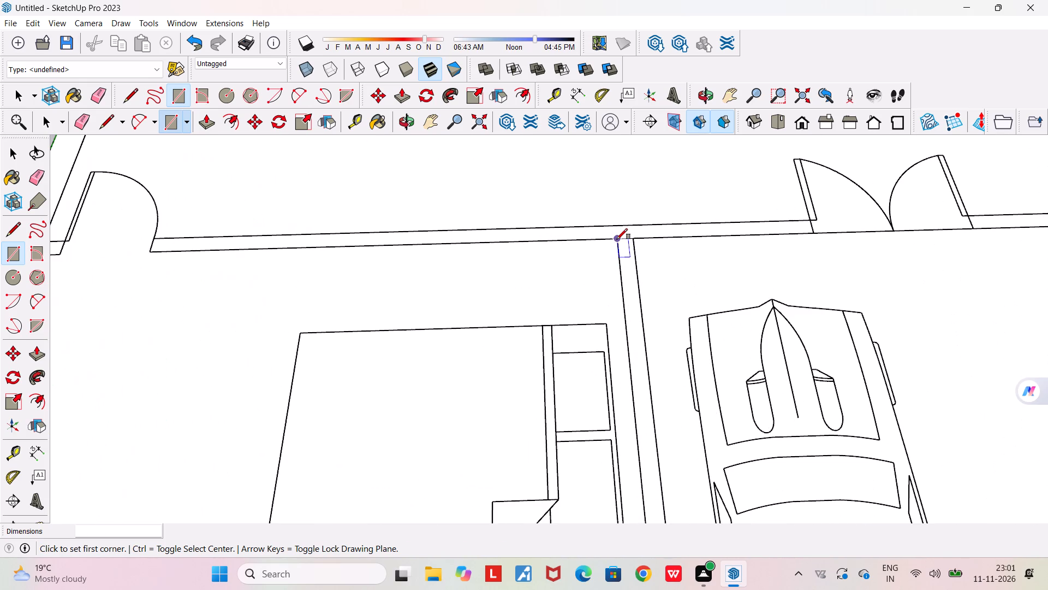
{"action": "scroll", "coordinate": [617, 239], "scroll_direction": "up", "scroll_amount": 5}
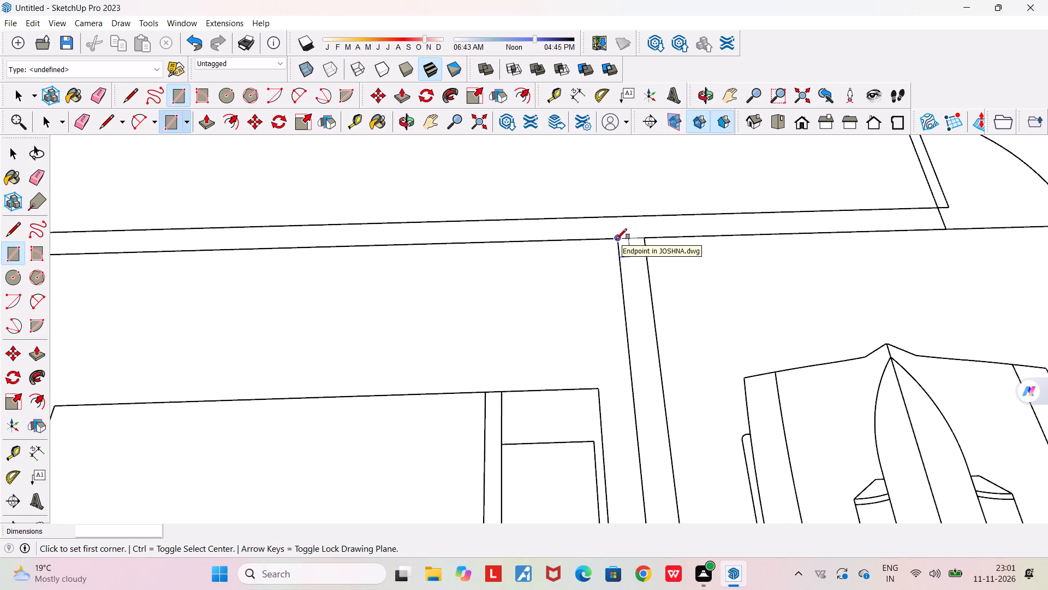
{"action": "left_click", "coordinate": [616, 238]}
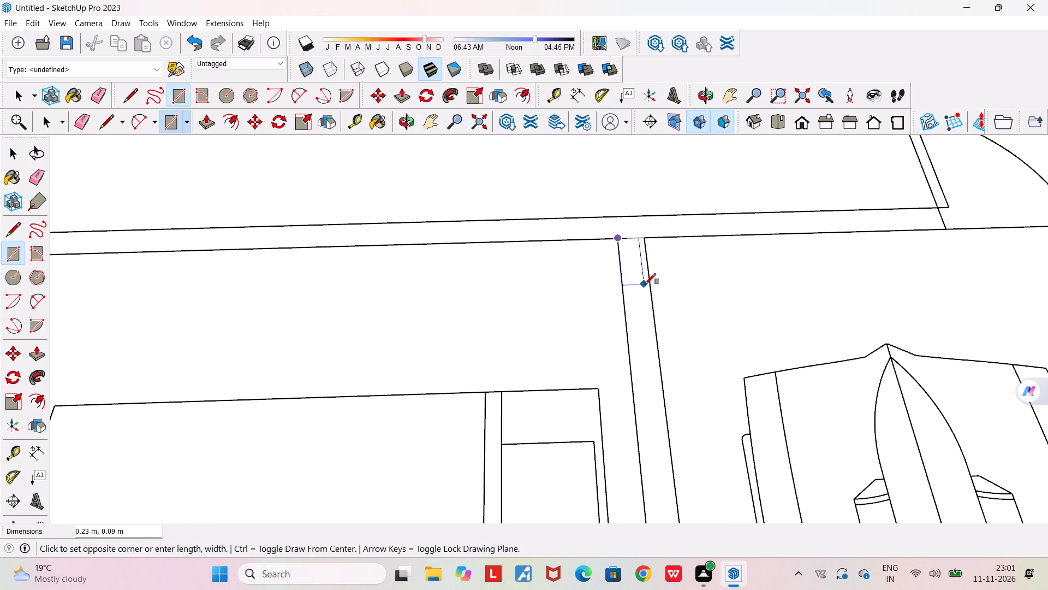
{"action": "scroll", "coordinate": [645, 285], "scroll_direction": "down", "scroll_amount": 16}
{"action": "scroll", "coordinate": [645, 286], "scroll_direction": "down", "scroll_amount": 6}
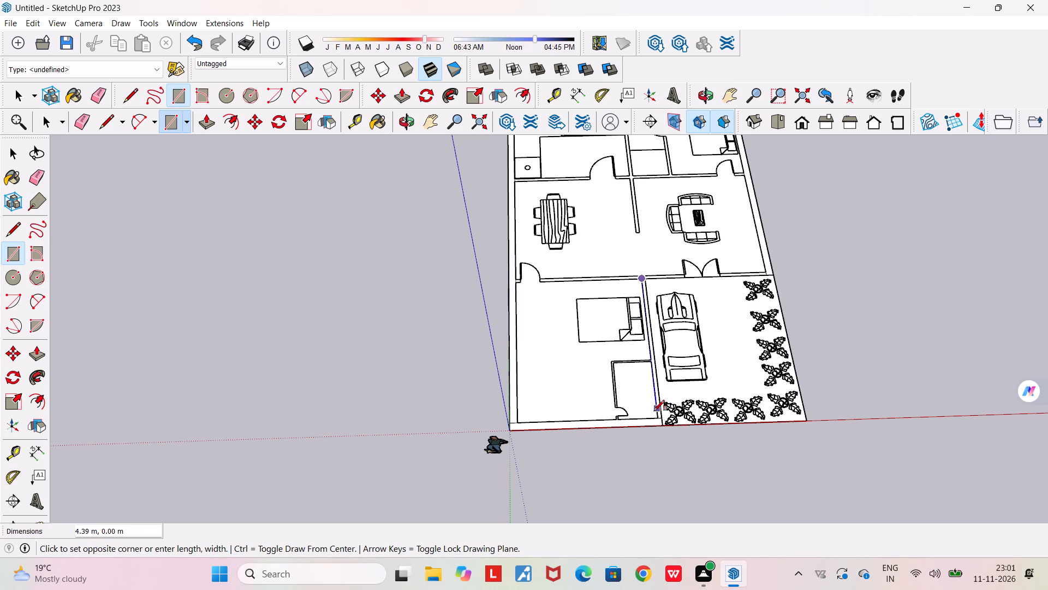
{"action": "scroll", "coordinate": [664, 417], "scroll_direction": "up", "scroll_amount": 13}
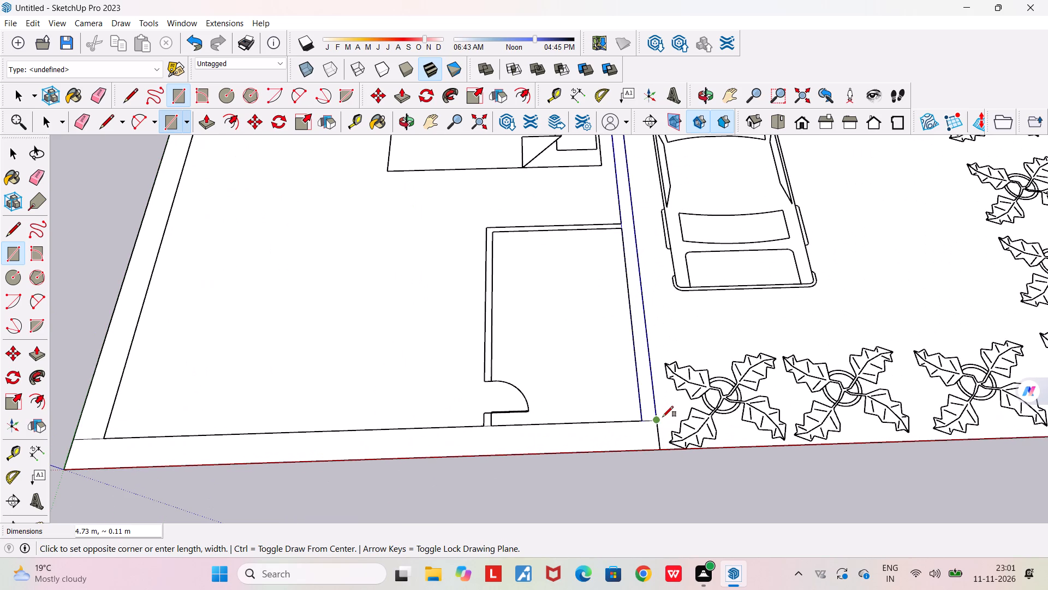
{"action": "scroll", "coordinate": [662, 417], "scroll_direction": "up", "scroll_amount": 12}
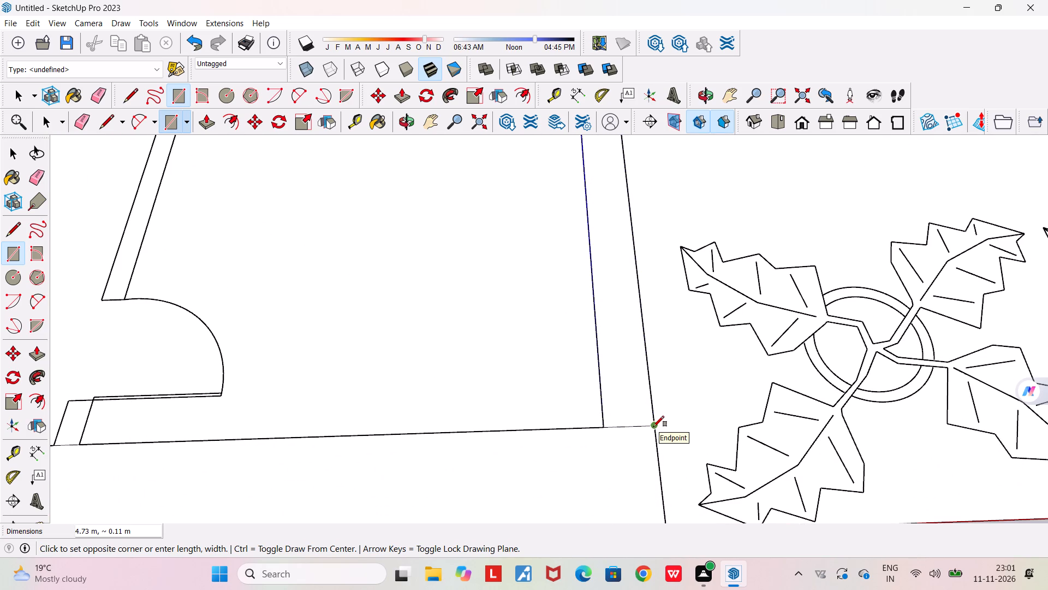
{"action": "left_click", "coordinate": [653, 427]}
Trace the wall of the bedroom's small corner room that meets the car porch partition with a rectangle about 1.16 m by 0.05 m.
{"action": "scroll", "coordinate": [654, 426], "scroll_direction": "down", "scroll_amount": 11}
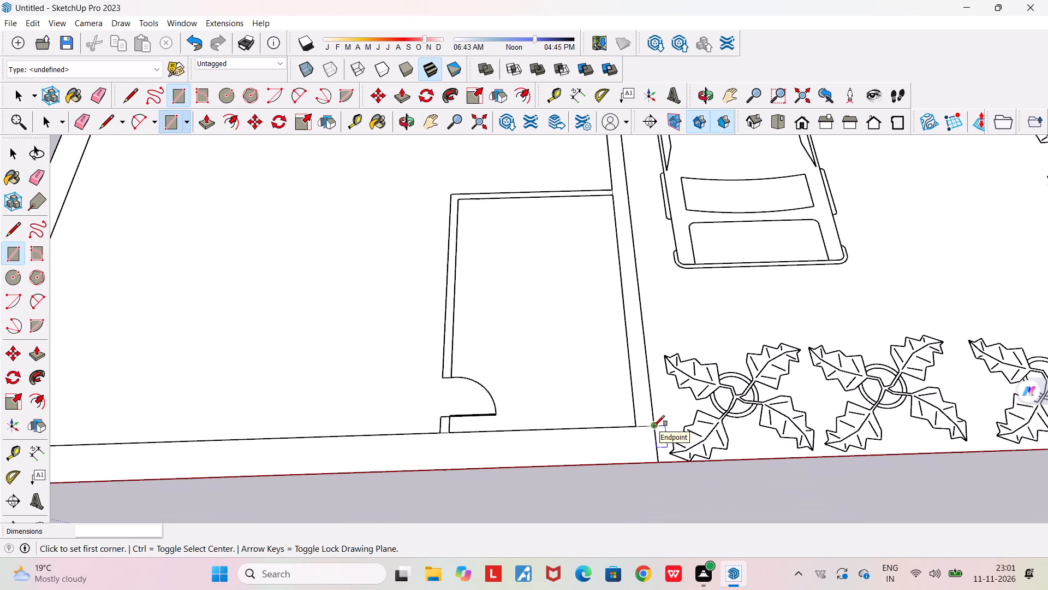
{"action": "scroll", "coordinate": [654, 426], "scroll_direction": "down", "scroll_amount": 5}
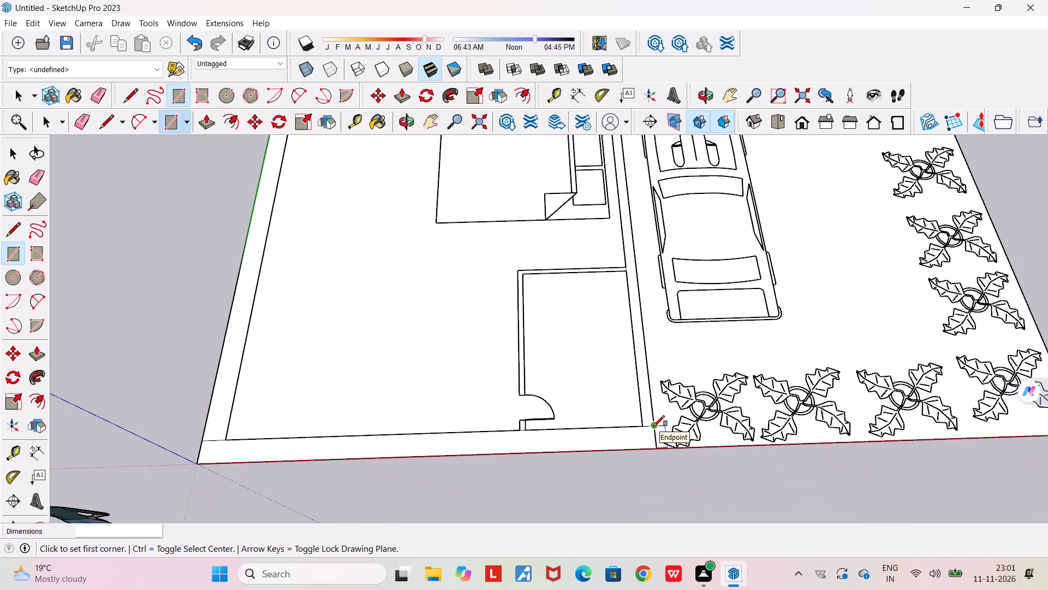
{"action": "scroll", "coordinate": [654, 426], "scroll_direction": "down", "scroll_amount": 8}
{"action": "scroll", "coordinate": [638, 351], "scroll_direction": "up", "scroll_amount": 6}
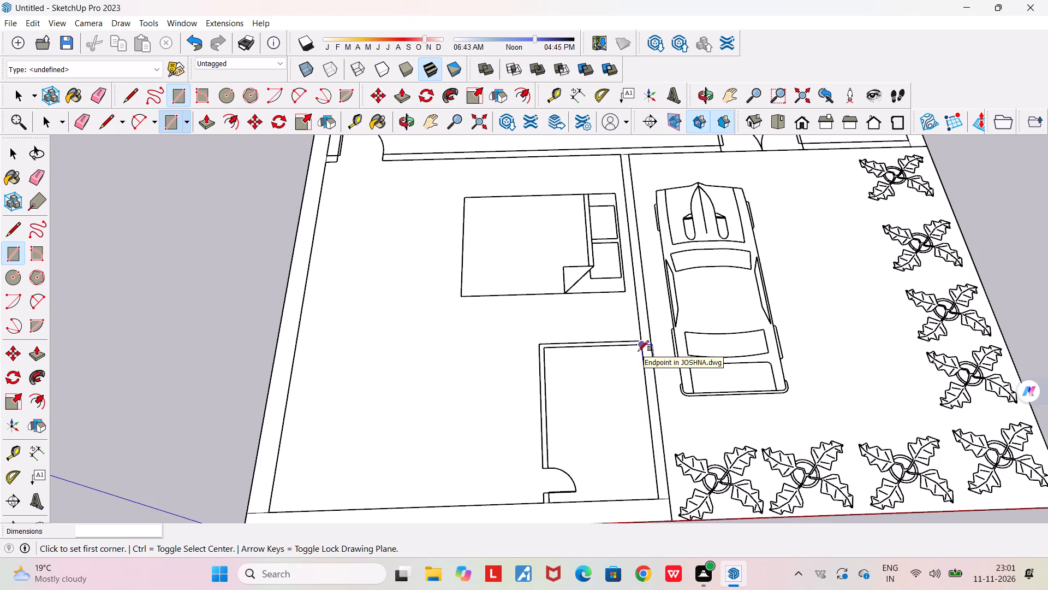
{"action": "scroll", "coordinate": [638, 351], "scroll_direction": "up", "scroll_amount": 6}
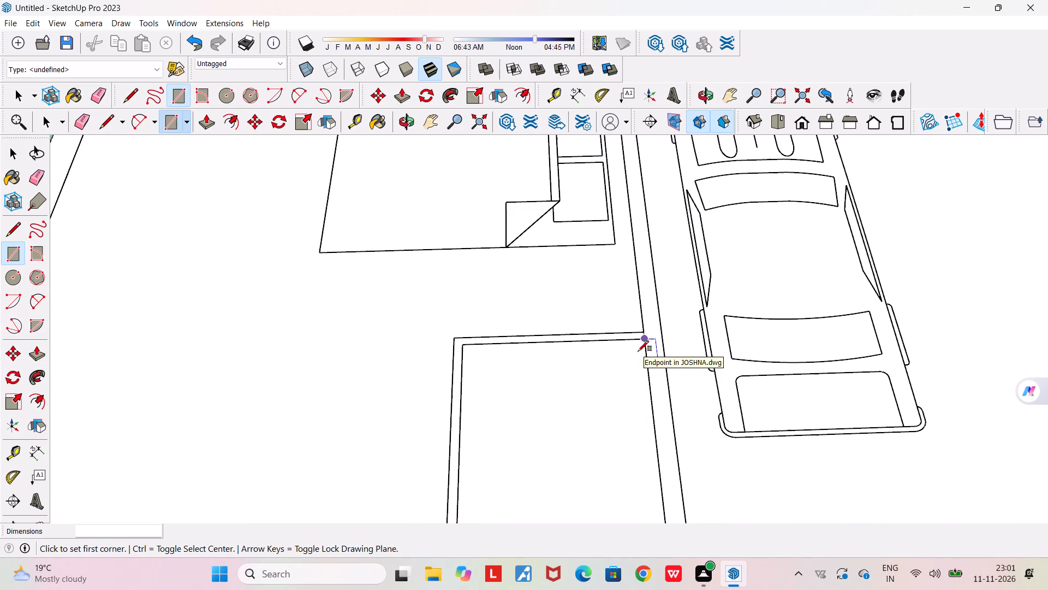
{"action": "scroll", "coordinate": [638, 351], "scroll_direction": "up", "scroll_amount": 4}
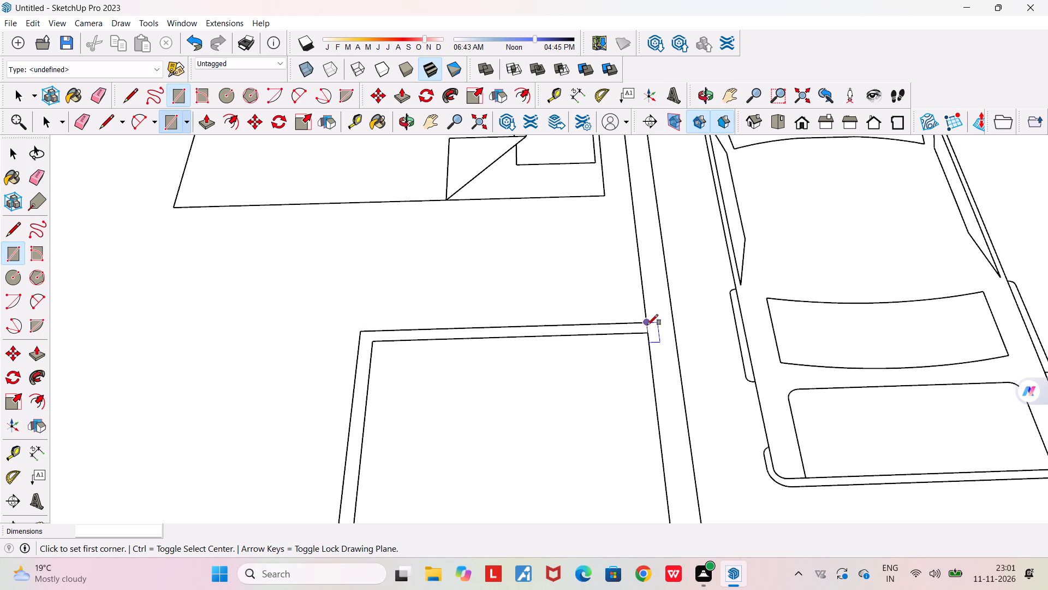
{"action": "scroll", "coordinate": [647, 325], "scroll_direction": "up", "scroll_amount": 7}
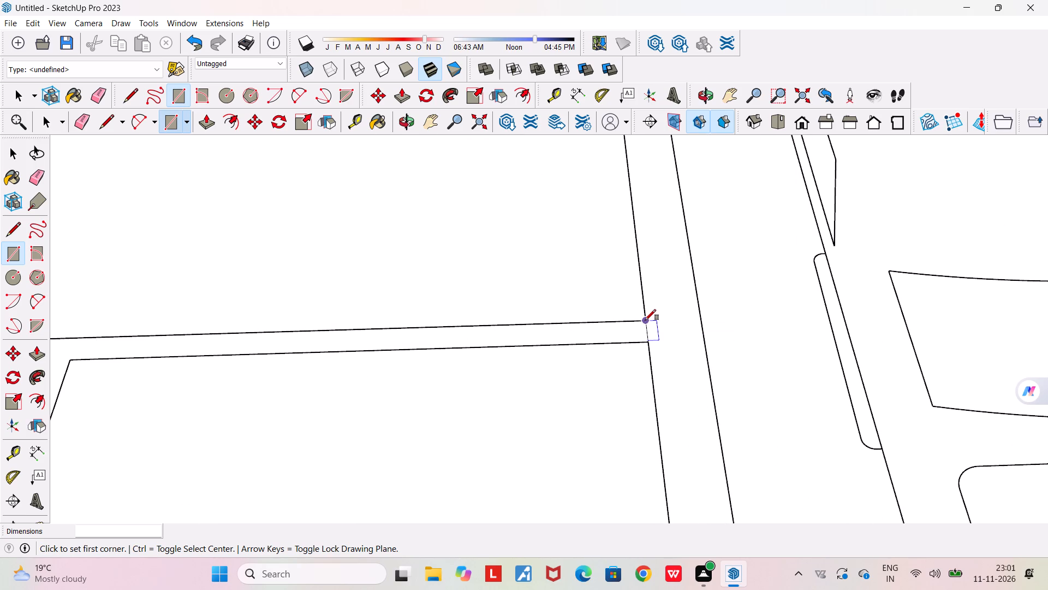
{"action": "left_click", "coordinate": [646, 321]}
{"action": "scroll", "coordinate": [439, 344], "scroll_direction": "down", "scroll_amount": 6}
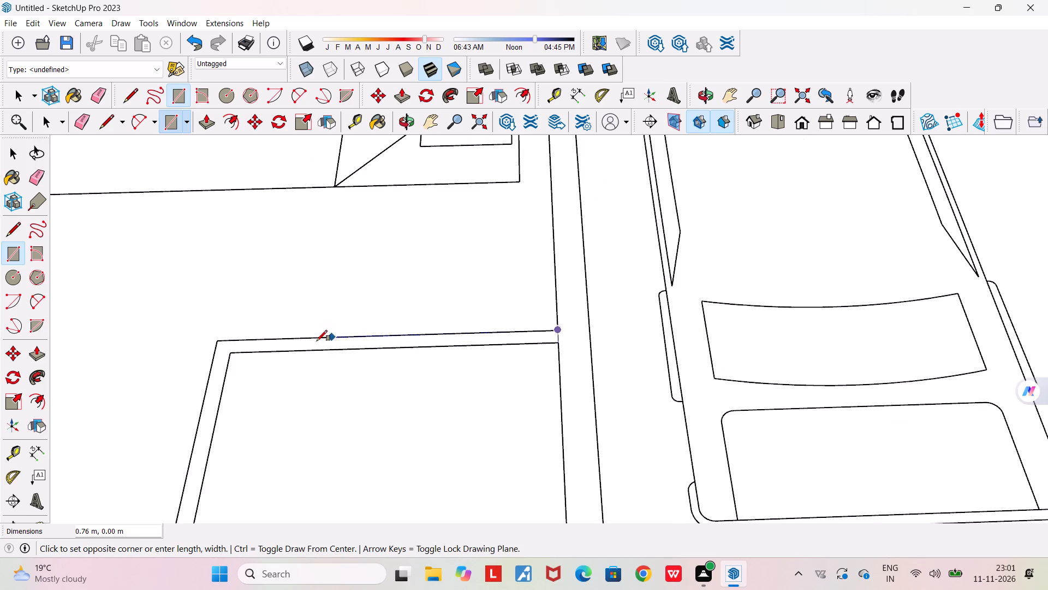
{"action": "scroll", "coordinate": [230, 351], "scroll_direction": "up", "scroll_amount": 10}
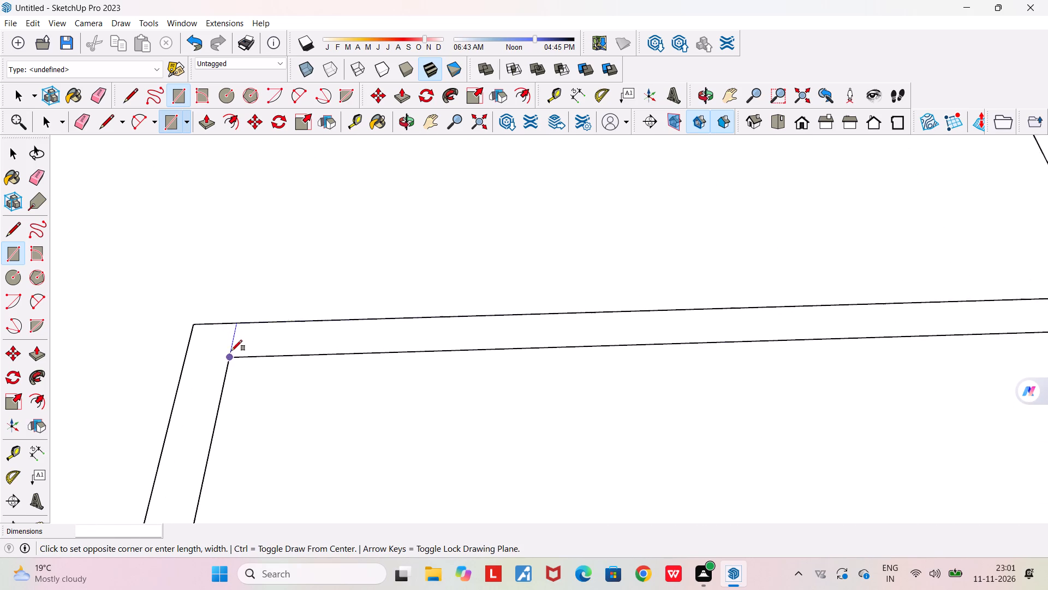
{"action": "scroll", "coordinate": [231, 351], "scroll_direction": "up", "scroll_amount": 2}
{"action": "left_click", "coordinate": [231, 356]}
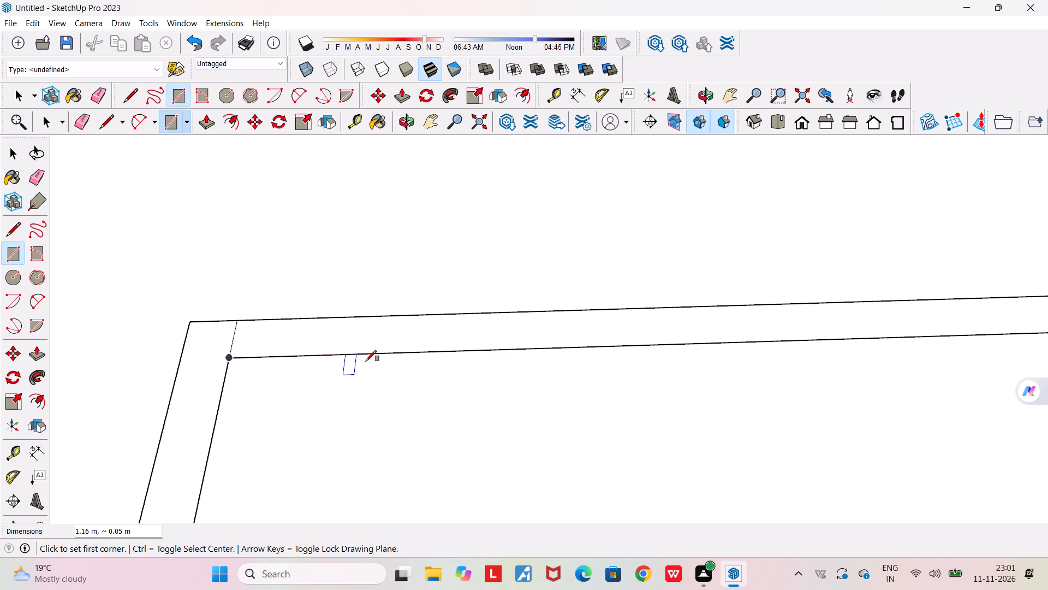
Trace the short wall stub between the front outer wall and the small corner room's door with a rectangle about 0.10 m by 0.06 m.
{"action": "scroll", "coordinate": [372, 361], "scroll_direction": "down", "scroll_amount": 16}
{"action": "scroll", "coordinate": [372, 361], "scroll_direction": "down", "scroll_amount": 11}
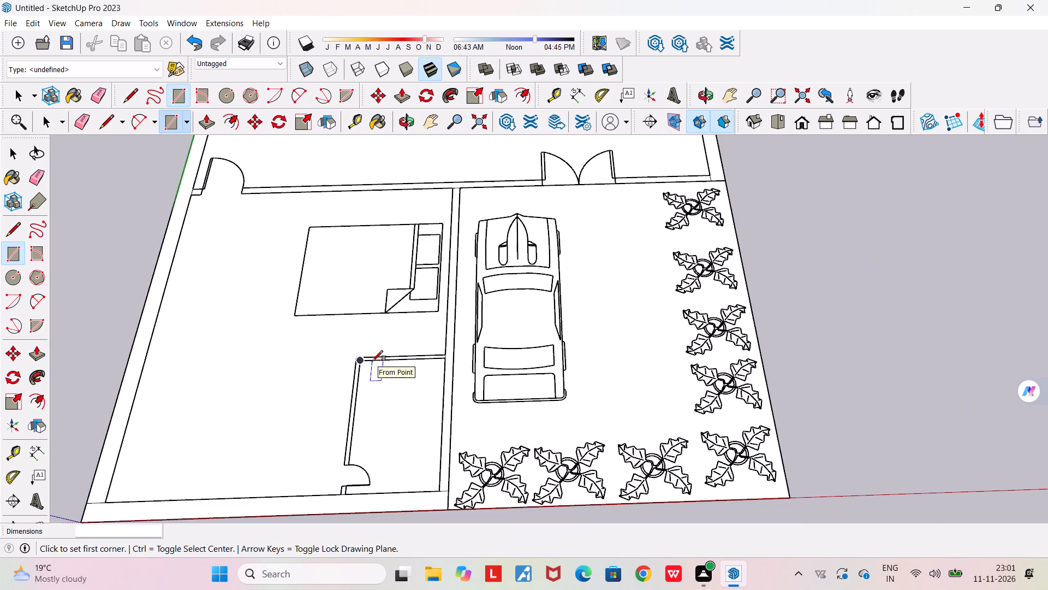
{"action": "scroll", "coordinate": [349, 501], "scroll_direction": "up", "scroll_amount": 13}
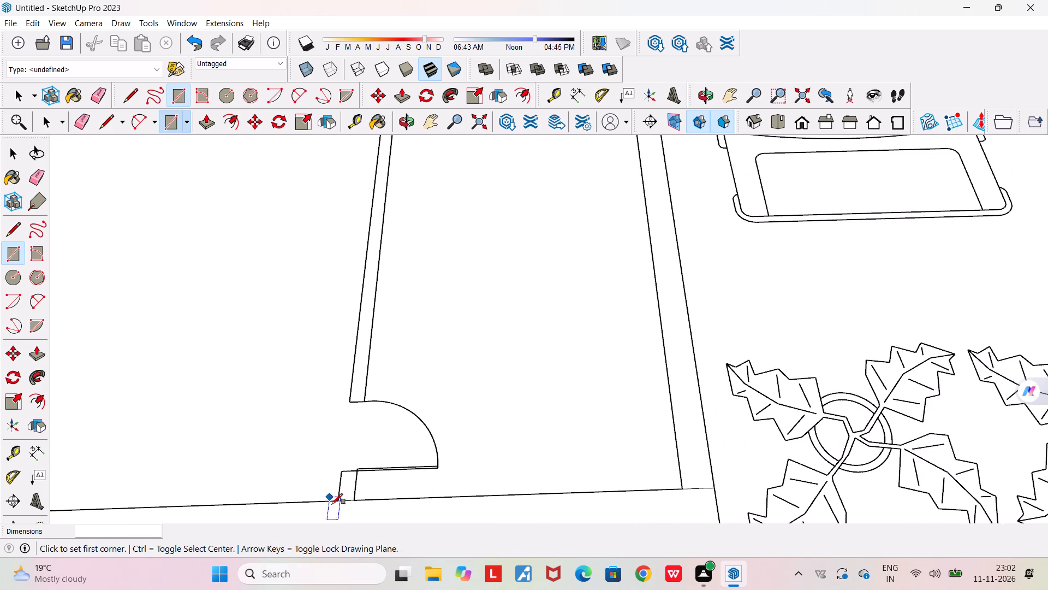
{"action": "scroll", "coordinate": [341, 516], "scroll_direction": "up", "scroll_amount": 11}
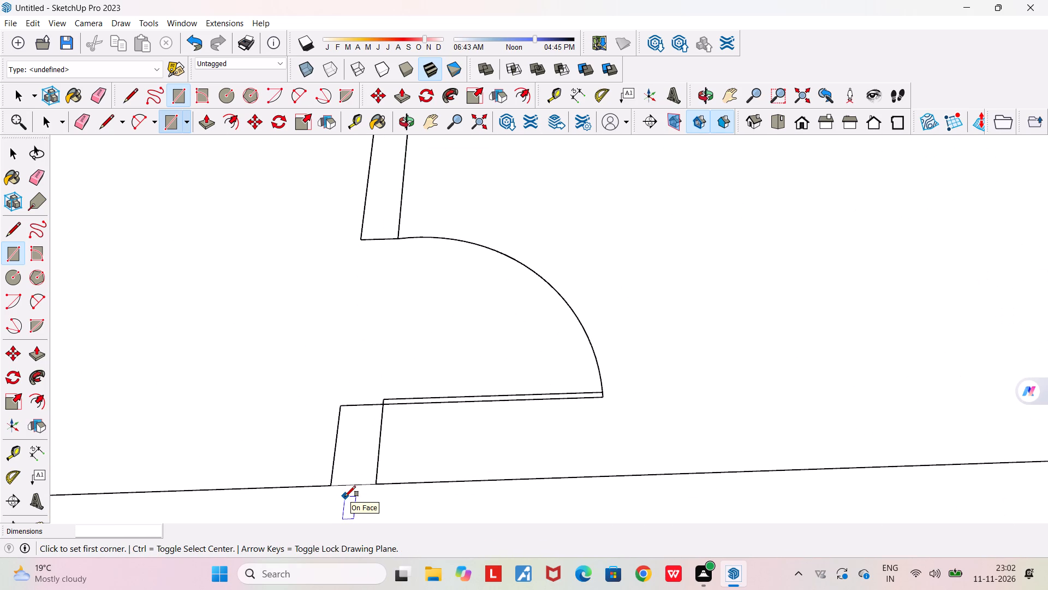
{"action": "left_click", "coordinate": [332, 484]}
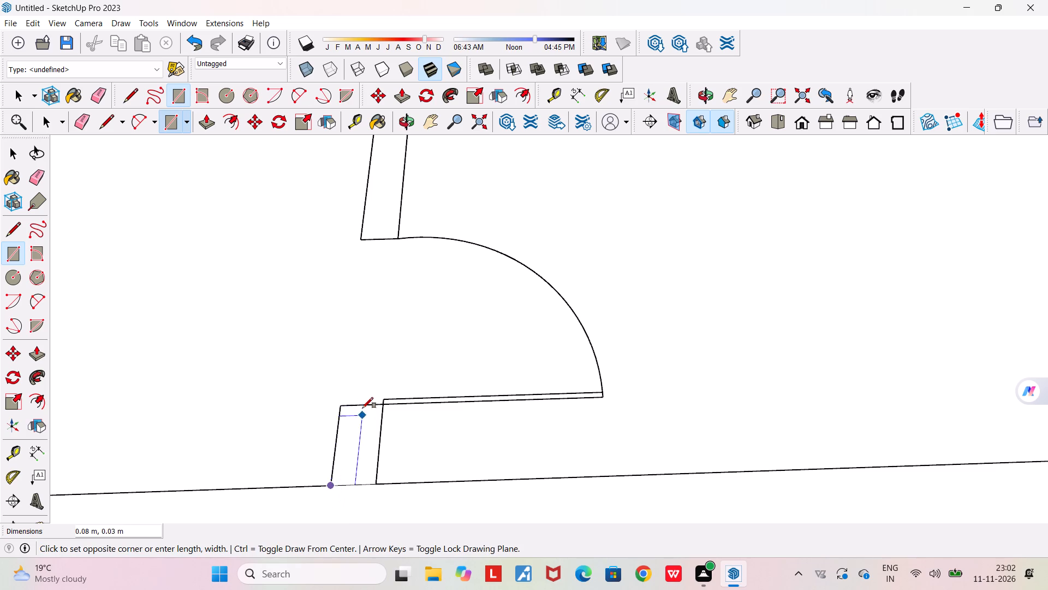
{"action": "left_click", "coordinate": [382, 406]}
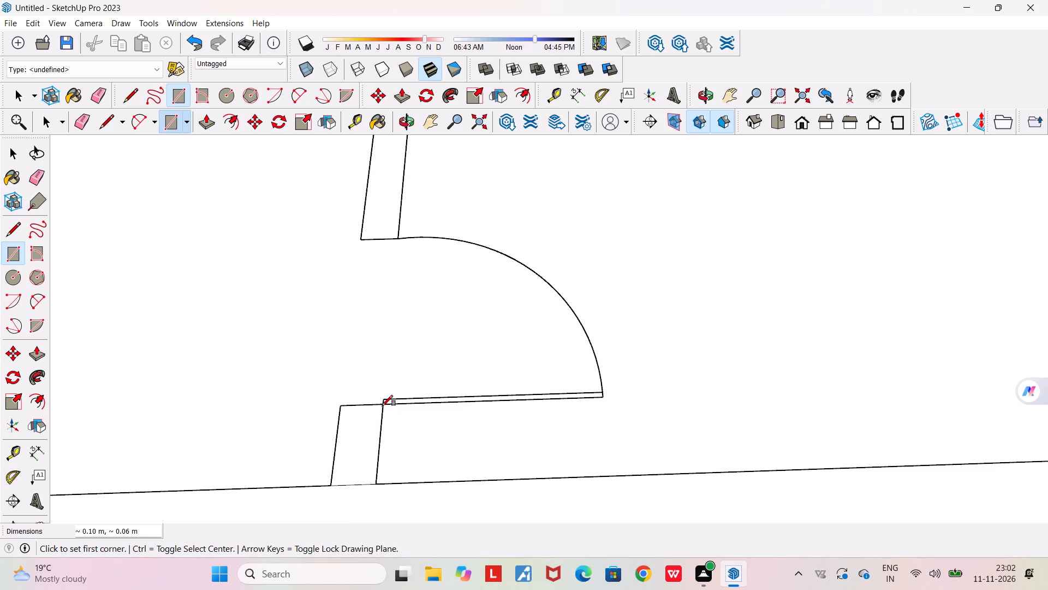
Trace the side wall of the large bedroom's small corner room, from its door to the far corner, with a rectangle about 1.48 m by 0.06 m.
{"action": "scroll", "coordinate": [407, 441], "scroll_direction": "down", "scroll_amount": 11}
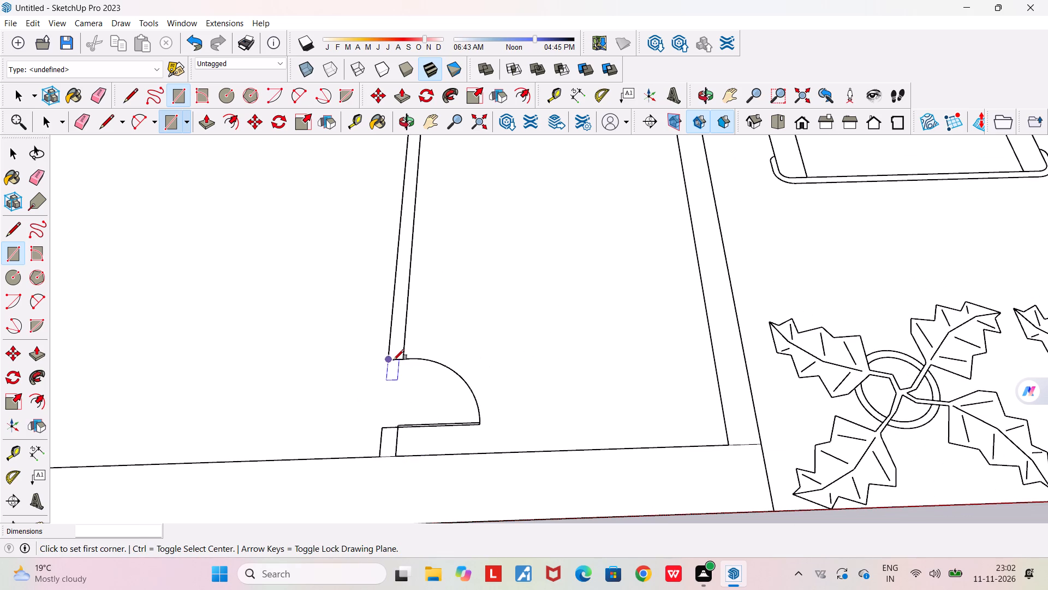
{"action": "left_click", "coordinate": [390, 358]}
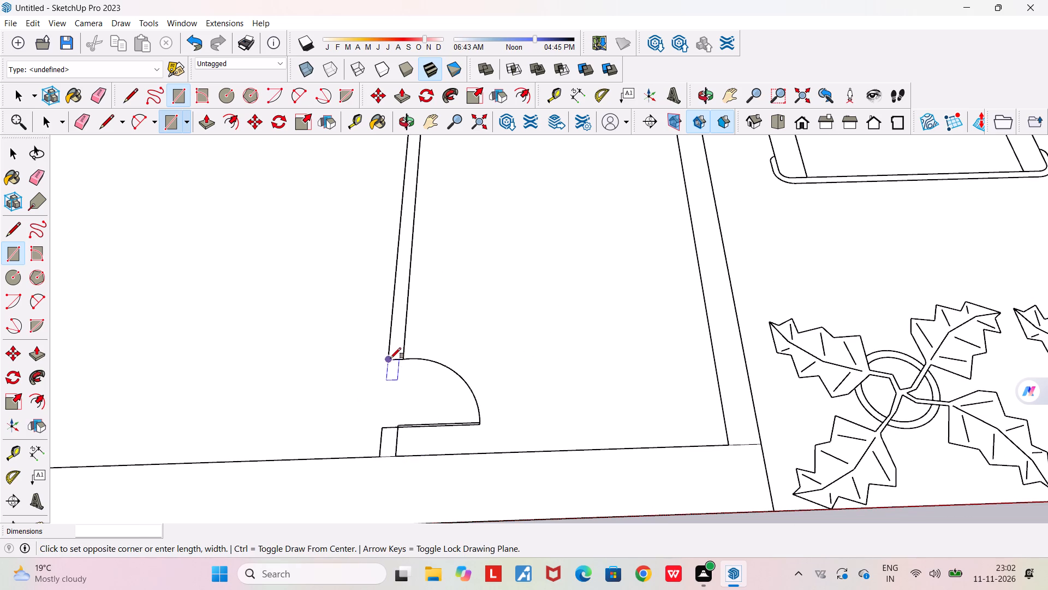
{"action": "scroll", "coordinate": [432, 232], "scroll_direction": "down", "scroll_amount": 6}
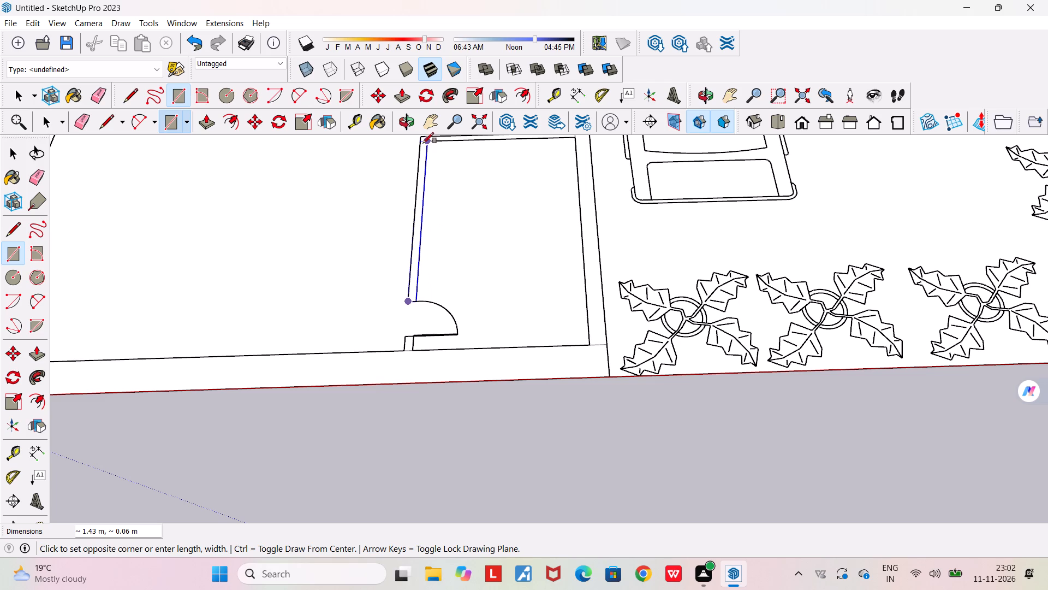
{"action": "middle_click_drag", "start_coordinate": [425, 154], "coordinate": [425, 167]}
{"action": "scroll", "coordinate": [425, 167], "scroll_direction": "down", "scroll_amount": 6}
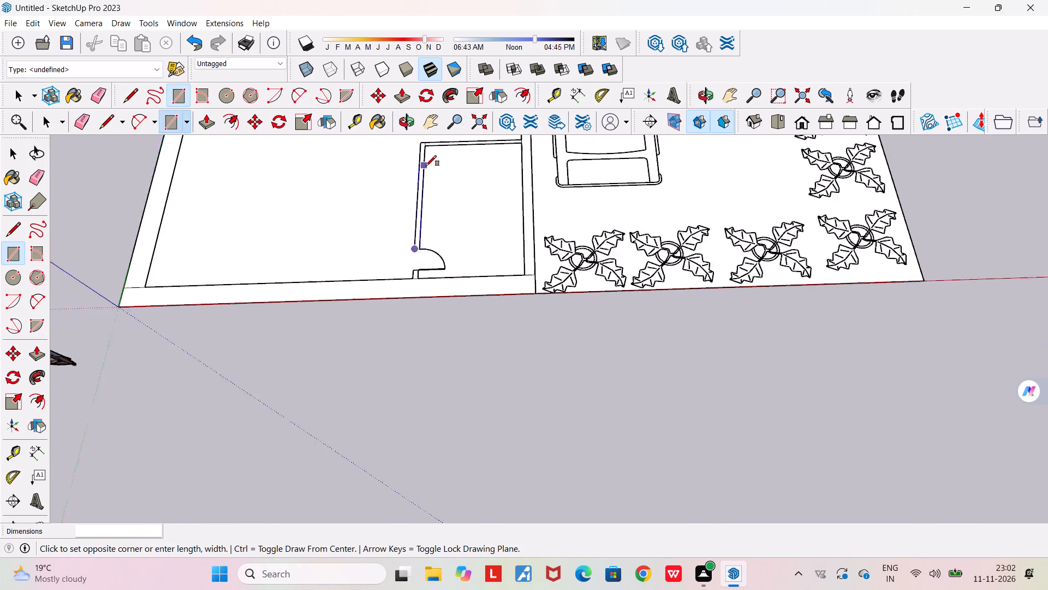
{"action": "scroll", "coordinate": [426, 166], "scroll_direction": "down", "scroll_amount": 2}
{"action": "scroll", "coordinate": [426, 144], "scroll_direction": "up", "scroll_amount": 19}
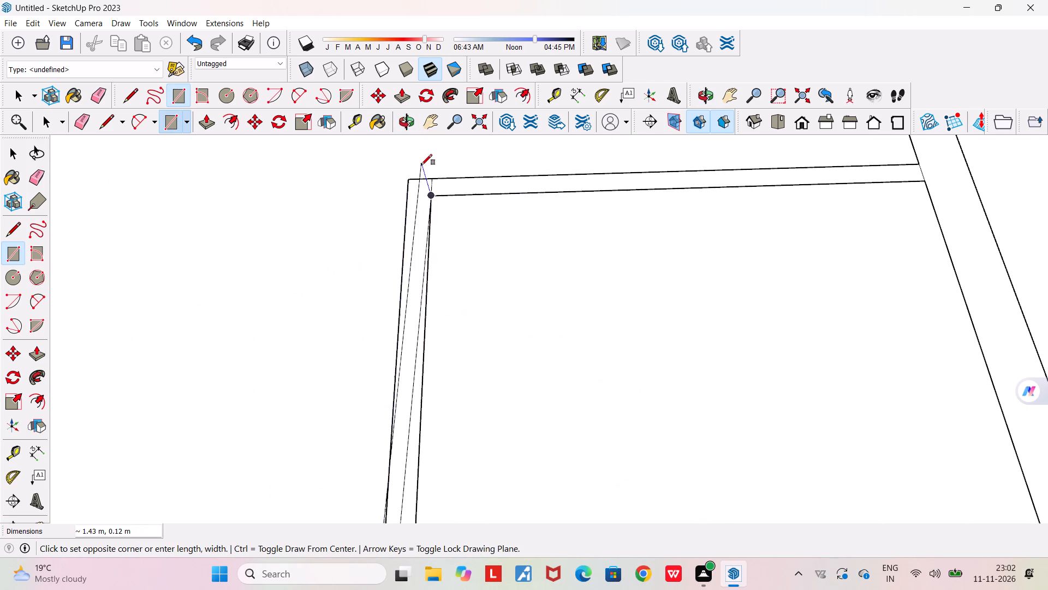
{"action": "scroll", "coordinate": [421, 166], "scroll_direction": "up", "scroll_amount": 13}
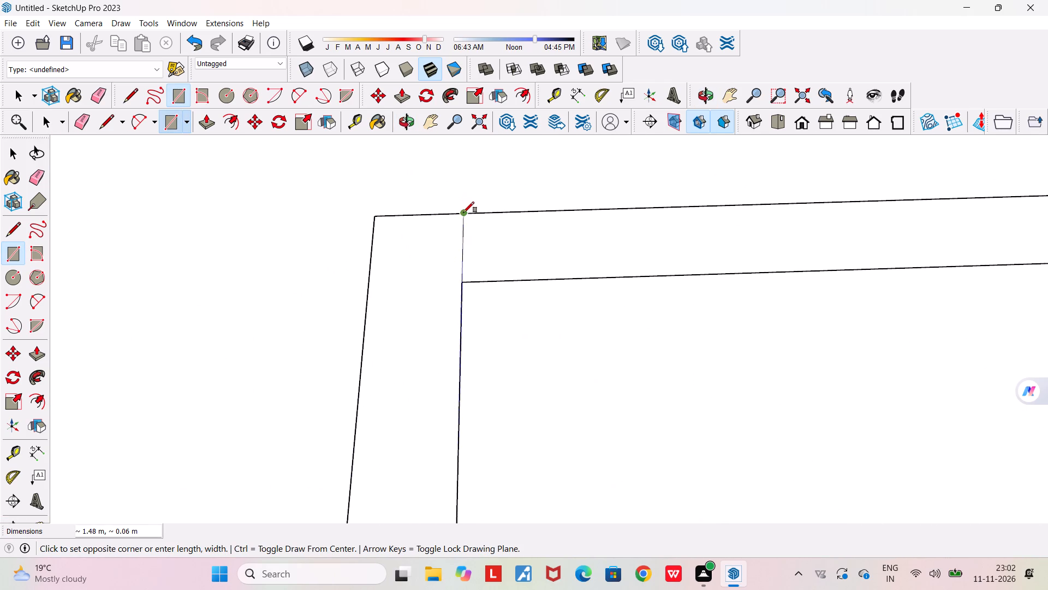
{"action": "left_click", "coordinate": [464, 213]}
Trace the wall between kitchen and dining area, from the outer side wall to the kitchen door, with a rectangle about 2.69 m by 0.11 m.
{"action": "scroll", "coordinate": [490, 242], "scroll_direction": "down", "scroll_amount": 12}
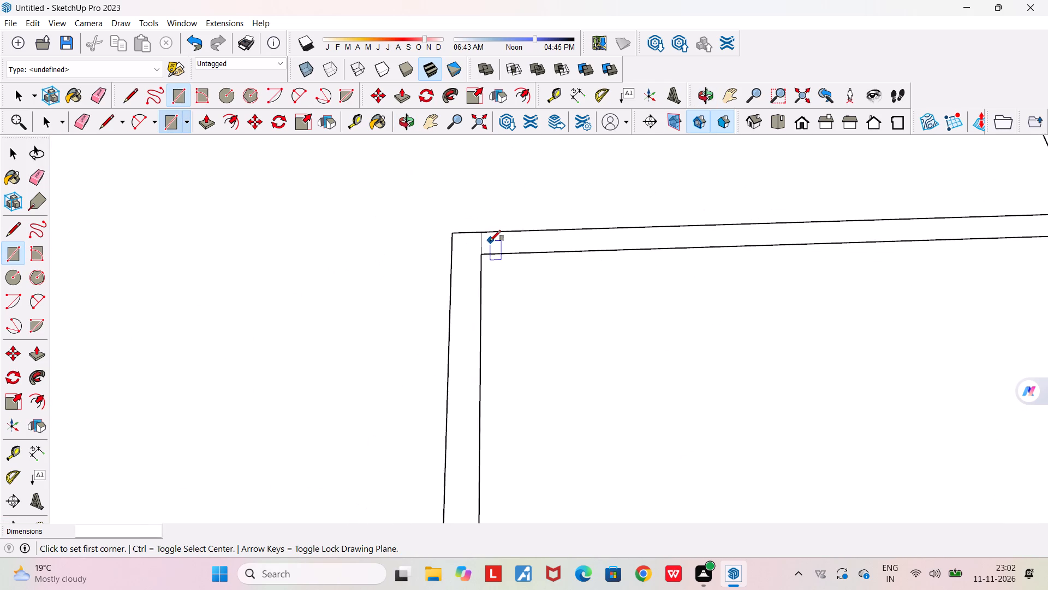
{"action": "scroll", "coordinate": [490, 241], "scroll_direction": "down", "scroll_amount": 20}
{"action": "scroll", "coordinate": [490, 241], "scroll_direction": "down", "scroll_amount": 8}
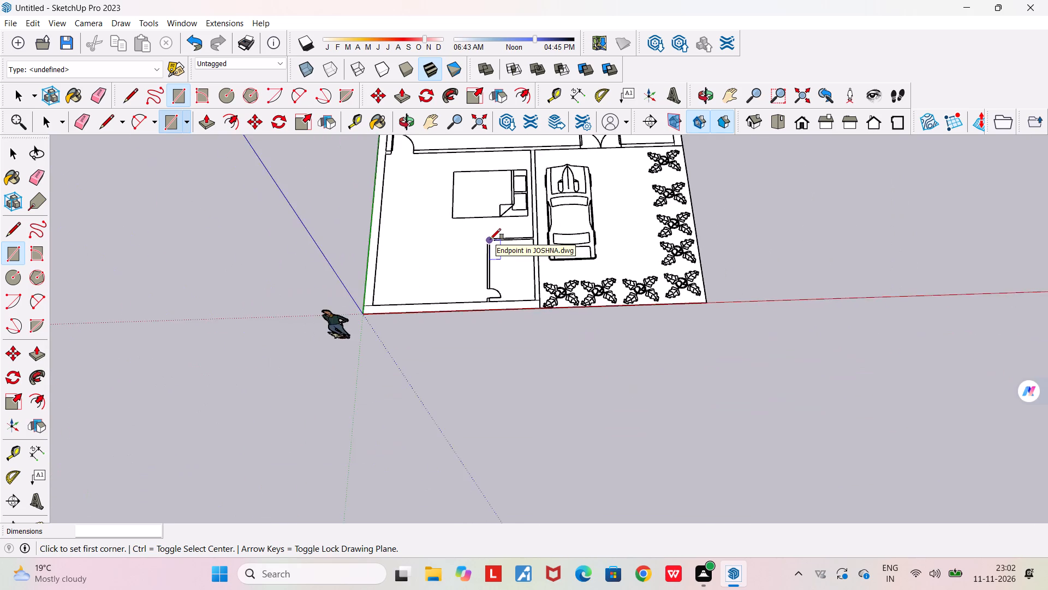
{"action": "scroll", "coordinate": [490, 239], "scroll_direction": "down", "scroll_amount": 16}
{"action": "scroll", "coordinate": [490, 239], "scroll_direction": "down", "scroll_amount": 5}
{"action": "scroll", "coordinate": [487, 174], "scroll_direction": "up", "scroll_amount": 3}
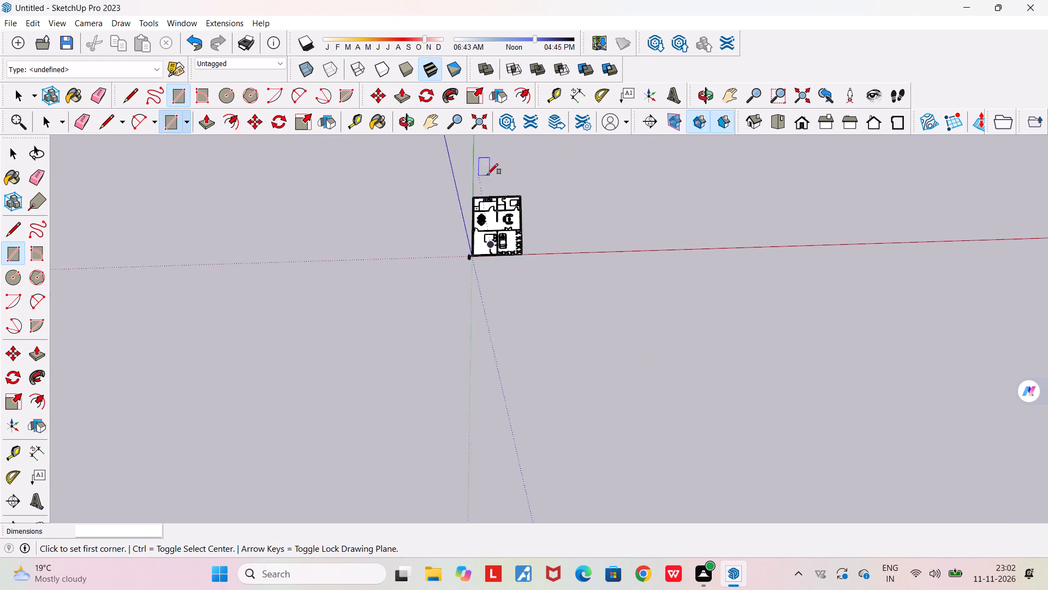
{"action": "scroll", "coordinate": [487, 174], "scroll_direction": "up", "scroll_amount": 4}
{"action": "scroll", "coordinate": [509, 222], "scroll_direction": "up", "scroll_amount": 18}
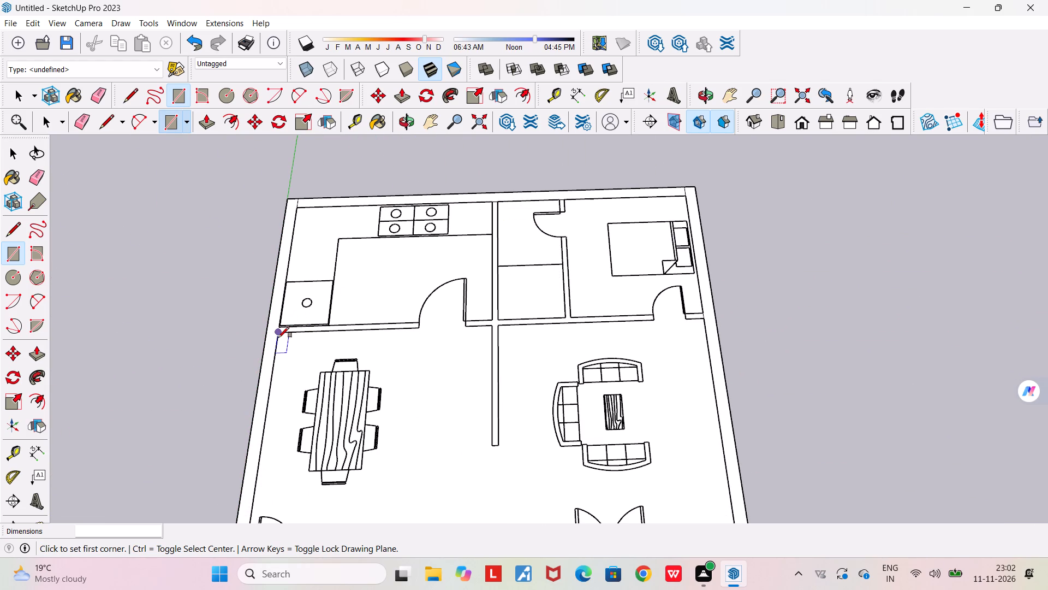
{"action": "scroll", "coordinate": [277, 336], "scroll_direction": "up", "scroll_amount": 15}
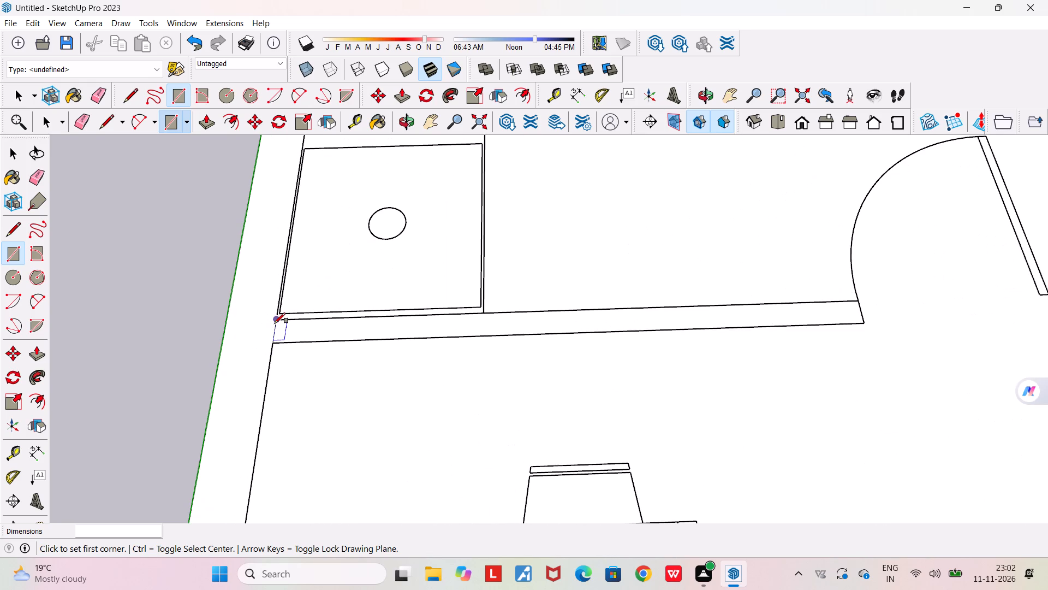
{"action": "left_click", "coordinate": [278, 320]}
{"action": "scroll", "coordinate": [395, 320], "scroll_direction": "down", "scroll_amount": 5}
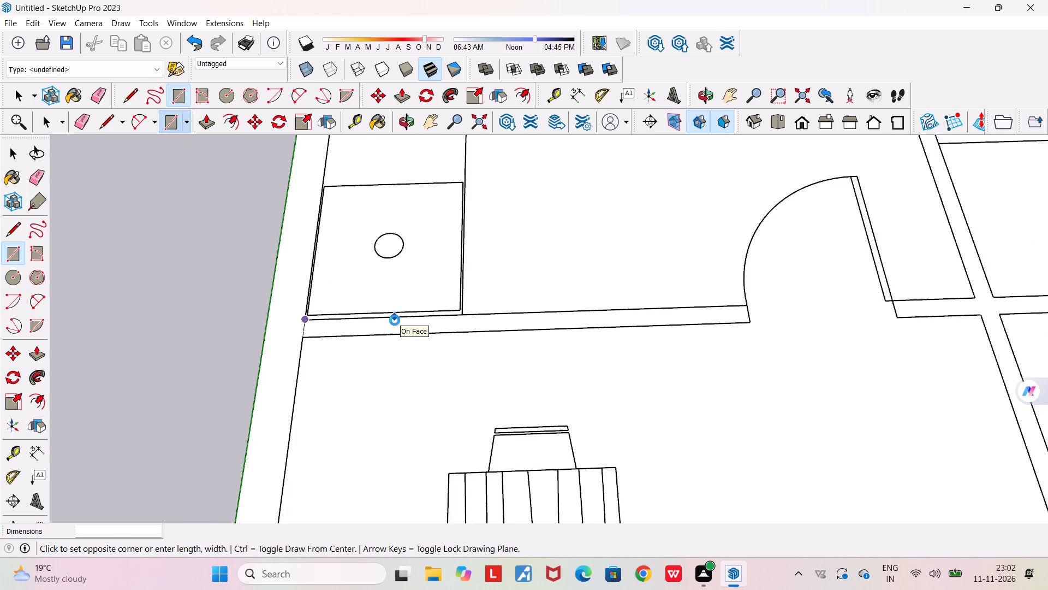
{"action": "scroll", "coordinate": [395, 320], "scroll_direction": "down", "scroll_amount": 5}
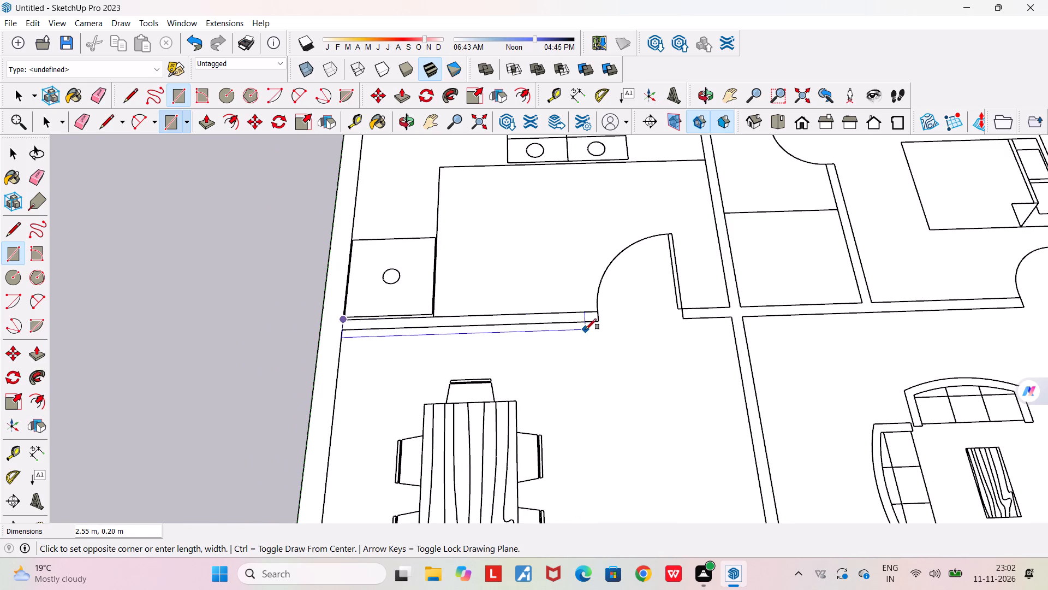
{"action": "scroll", "coordinate": [597, 319], "scroll_direction": "up", "scroll_amount": 11}
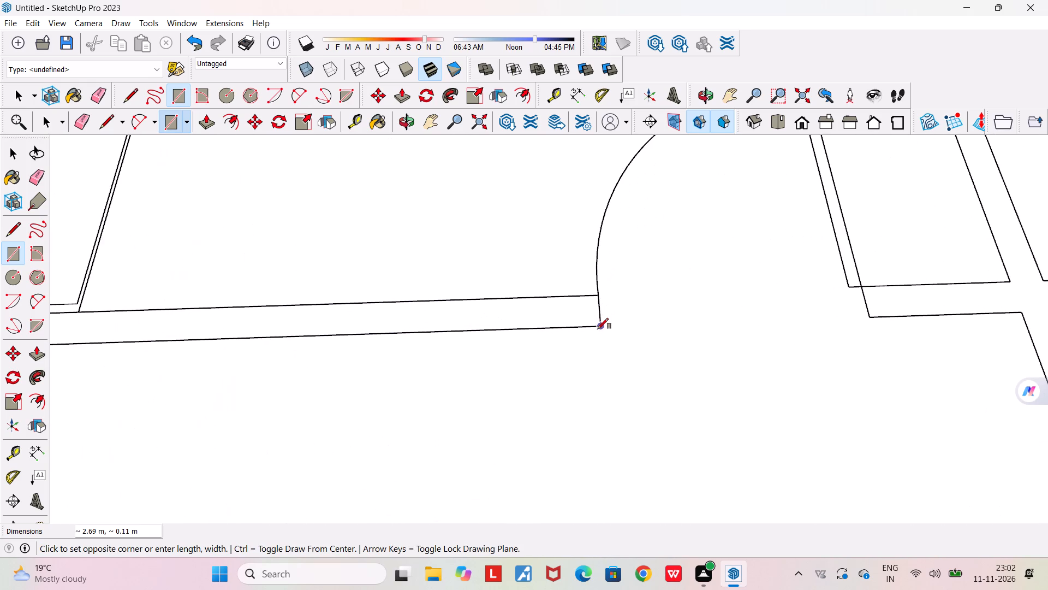
{"action": "scroll", "coordinate": [598, 329], "scroll_direction": "up", "scroll_amount": 5}
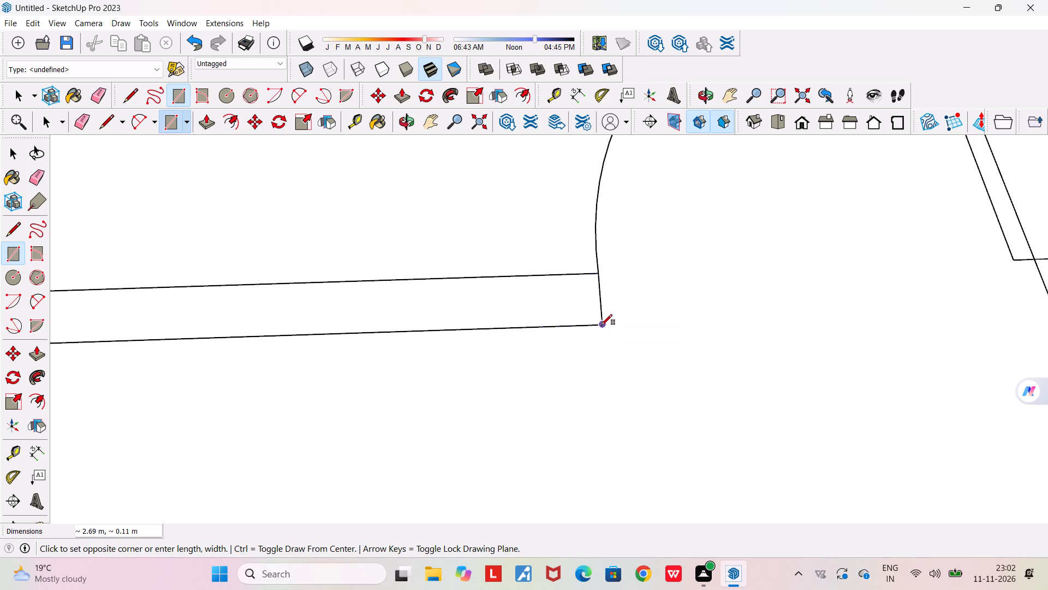
{"action": "left_click", "coordinate": [602, 324]}
Trace the free-standing partition between the dining and living areas, up to the kitchen cross wall, with a rectangle about 2.33 m by 0.11 m.
{"action": "scroll", "coordinate": [607, 333], "scroll_direction": "down", "scroll_amount": 6}
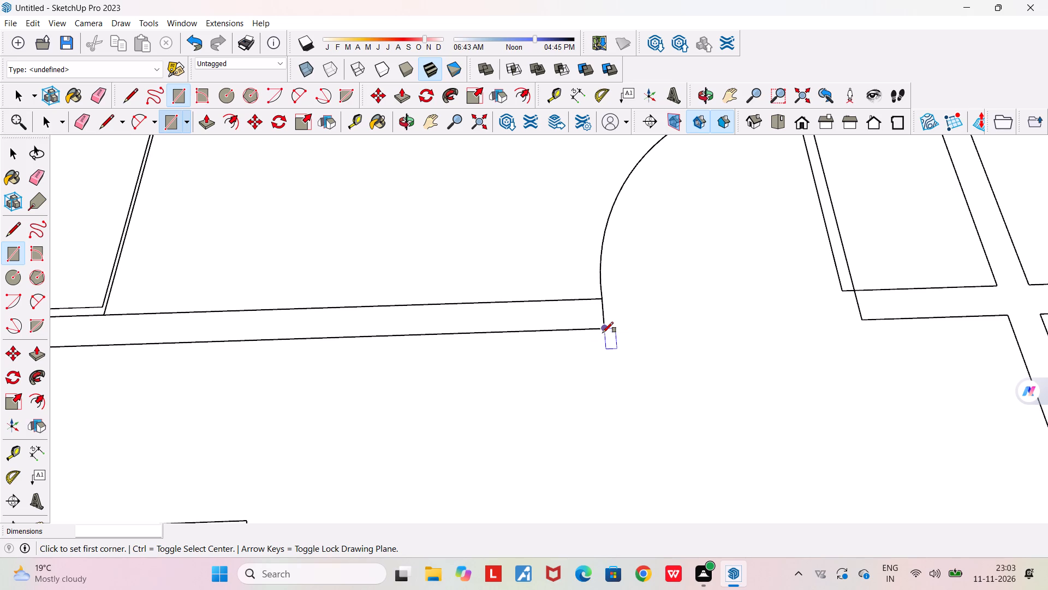
{"action": "scroll", "coordinate": [503, 377], "scroll_direction": "down", "scroll_amount": 17}
{"action": "scroll", "coordinate": [532, 388], "scroll_direction": "down", "scroll_amount": 4}
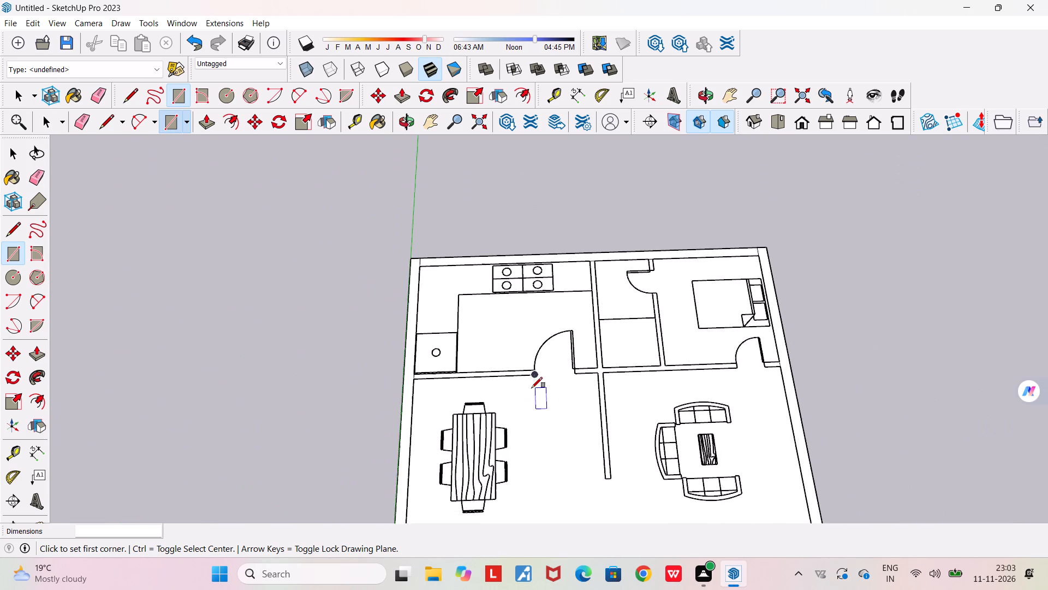
{"action": "scroll", "coordinate": [588, 372], "scroll_direction": "up", "scroll_amount": 6}
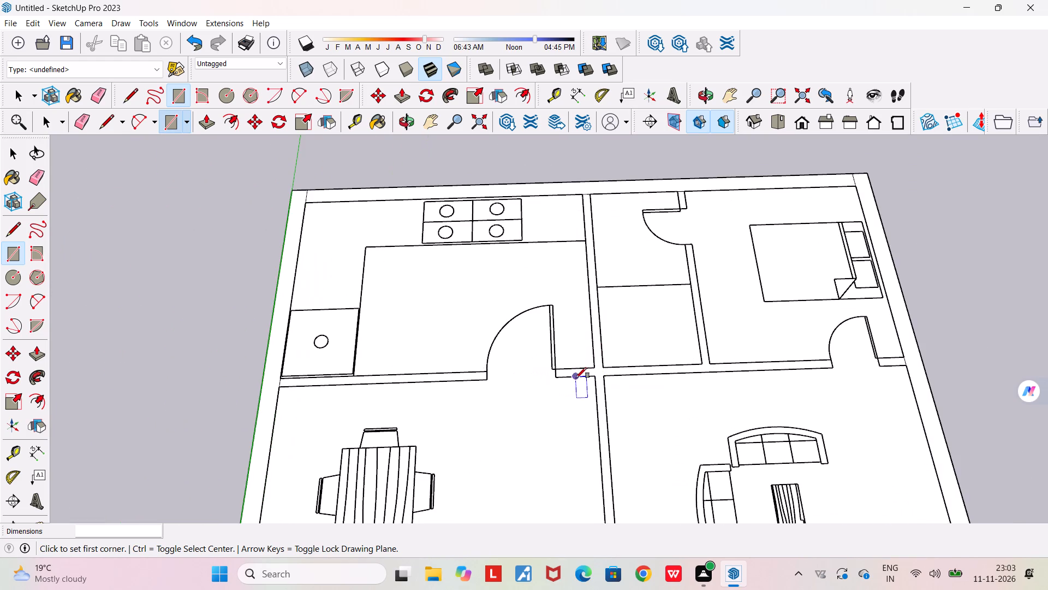
{"action": "scroll", "coordinate": [568, 374], "scroll_direction": "up", "scroll_amount": 4}
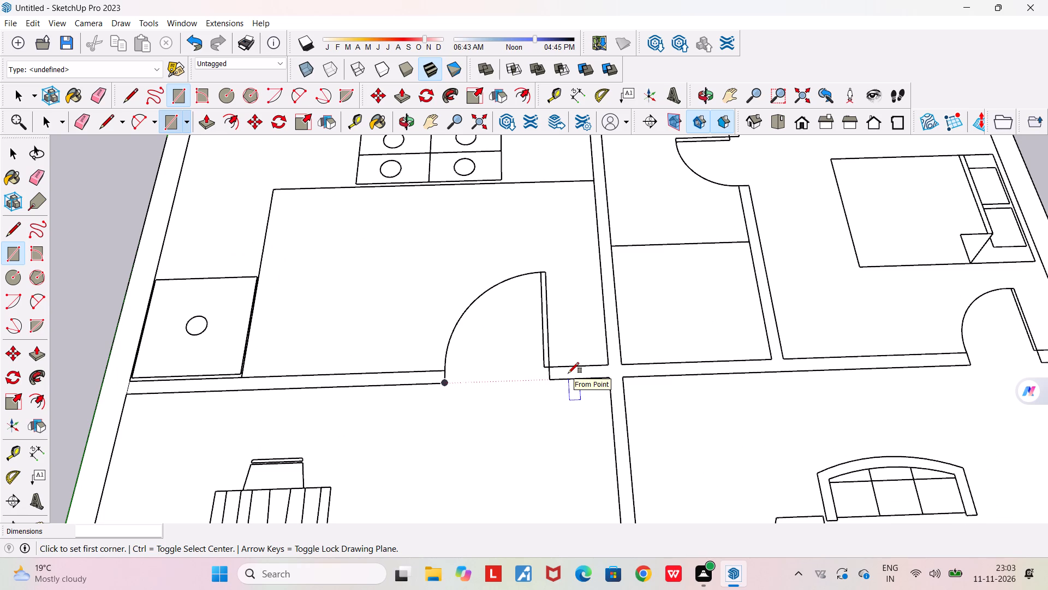
{"action": "scroll", "coordinate": [568, 373], "scroll_direction": "down", "scroll_amount": 9}
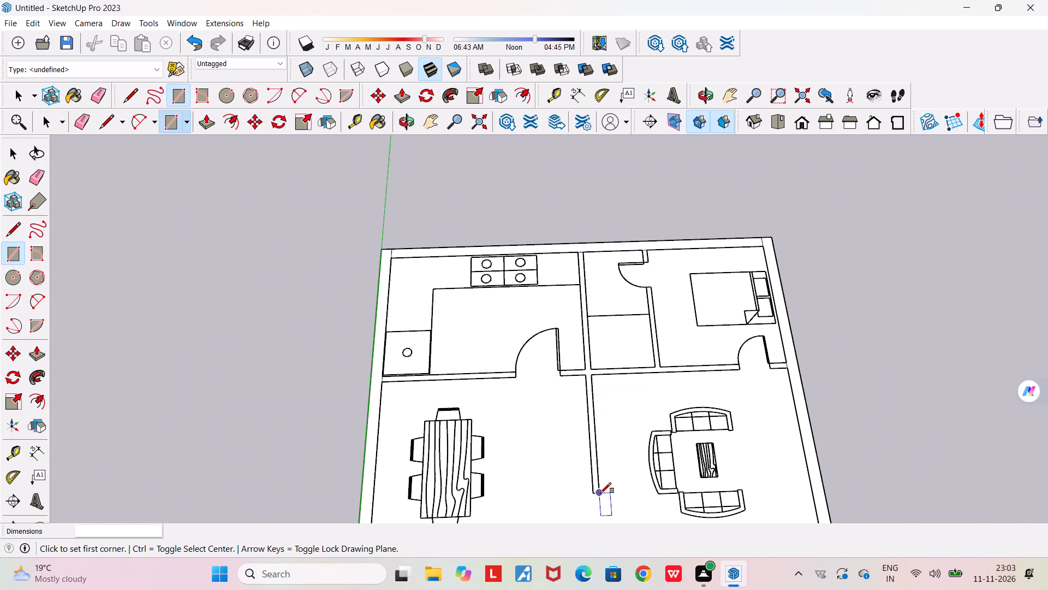
{"action": "scroll", "coordinate": [600, 498], "scroll_direction": "up", "scroll_amount": 12}
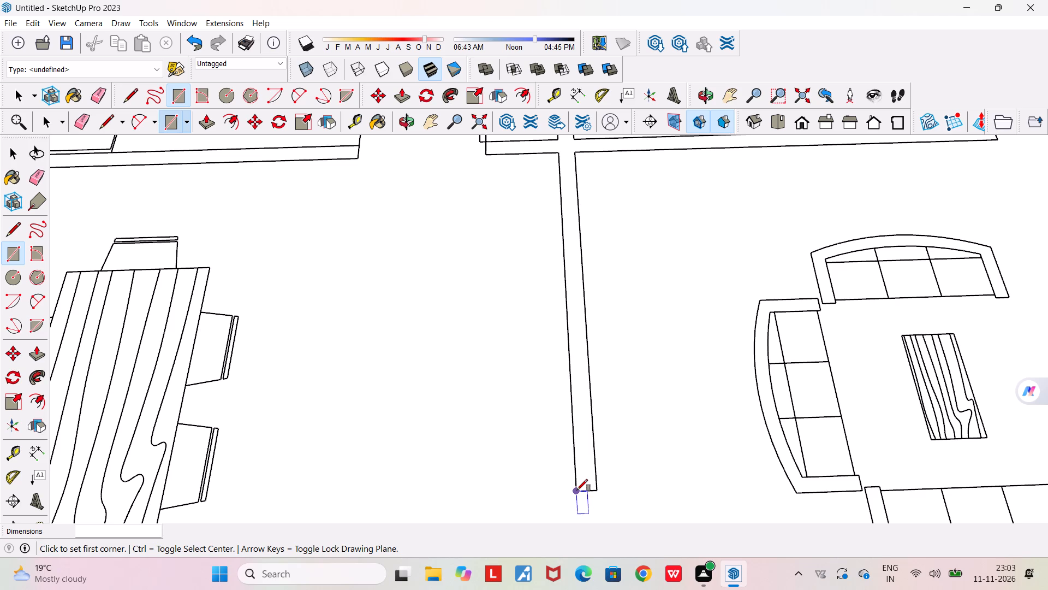
{"action": "left_click", "coordinate": [576, 490]}
{"action": "scroll", "coordinate": [587, 468], "scroll_direction": "down", "scroll_amount": 5}
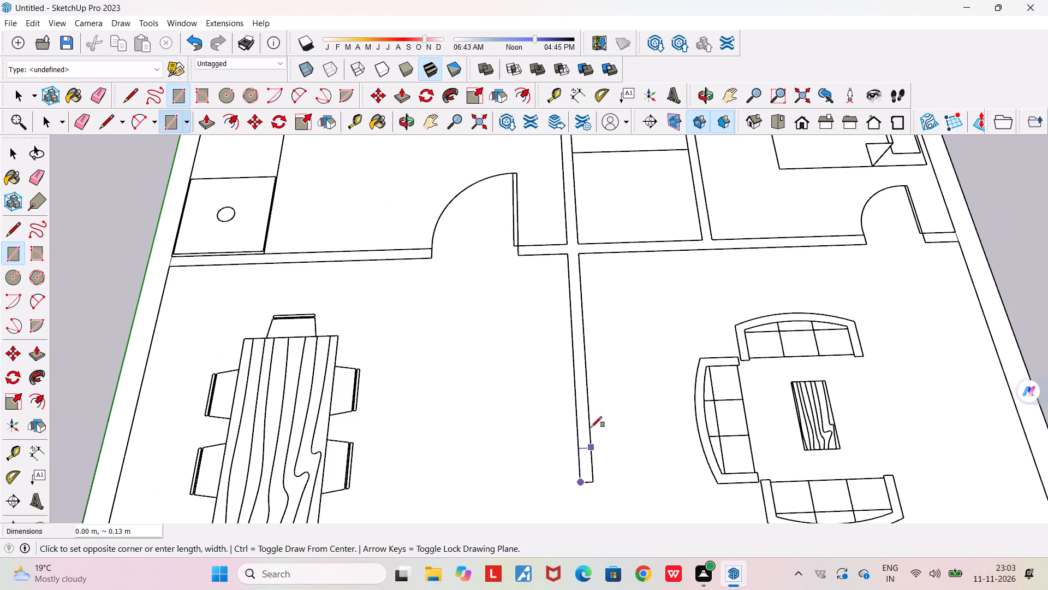
{"action": "scroll", "coordinate": [582, 251], "scroll_direction": "up", "scroll_amount": 18}
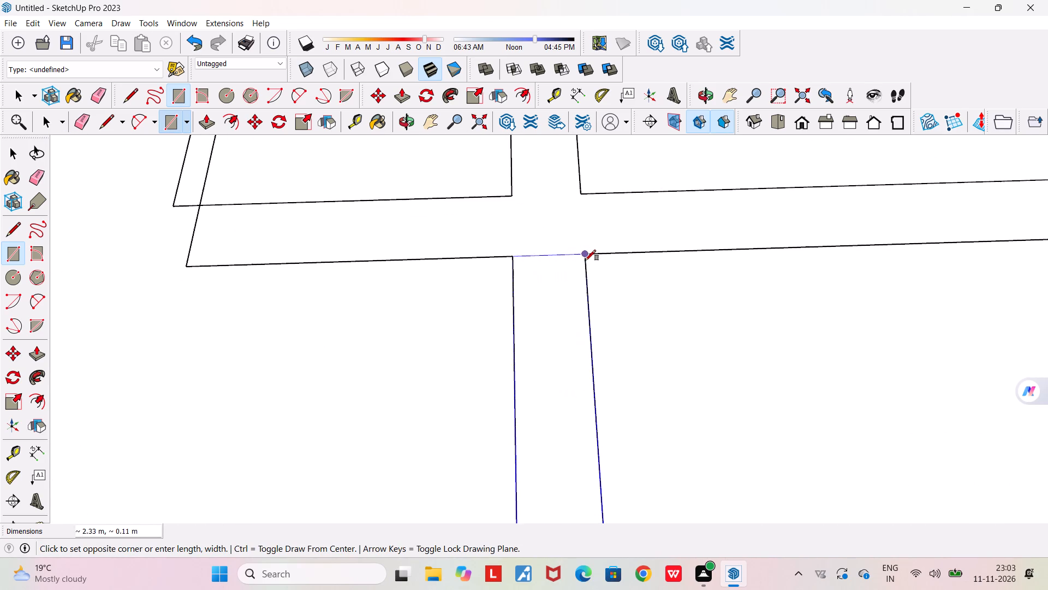
{"action": "scroll", "coordinate": [585, 261], "scroll_direction": "up", "scroll_amount": 12}
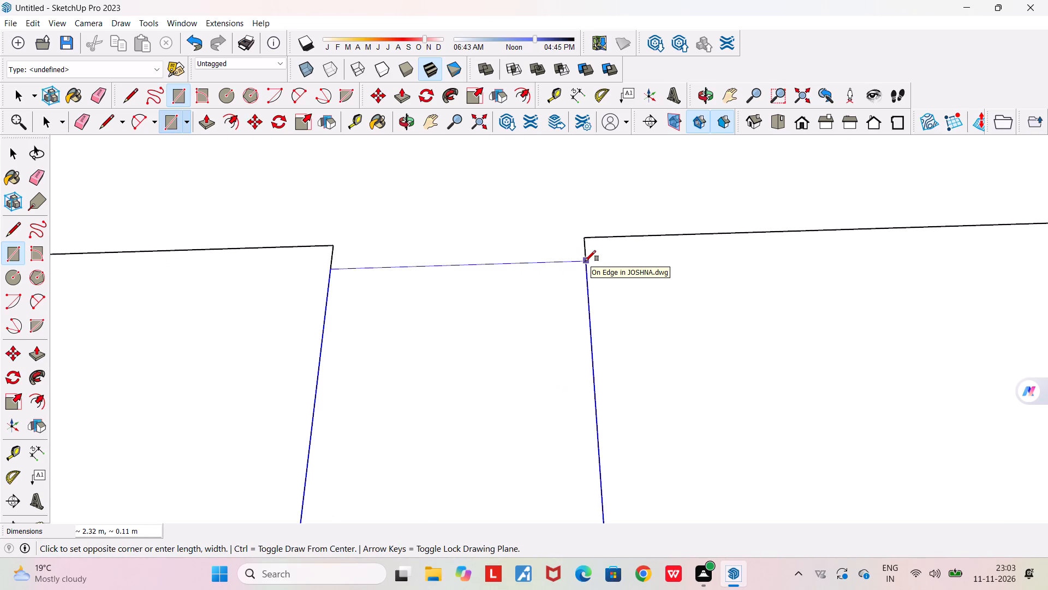
{"action": "left_click", "coordinate": [589, 238]}
Trace the cross wall from the kitchen door to the rear bedroom's door with a rectangle about 3.64 m by 0.11 m.
{"action": "scroll", "coordinate": [452, 311], "scroll_direction": "down", "scroll_amount": 7}
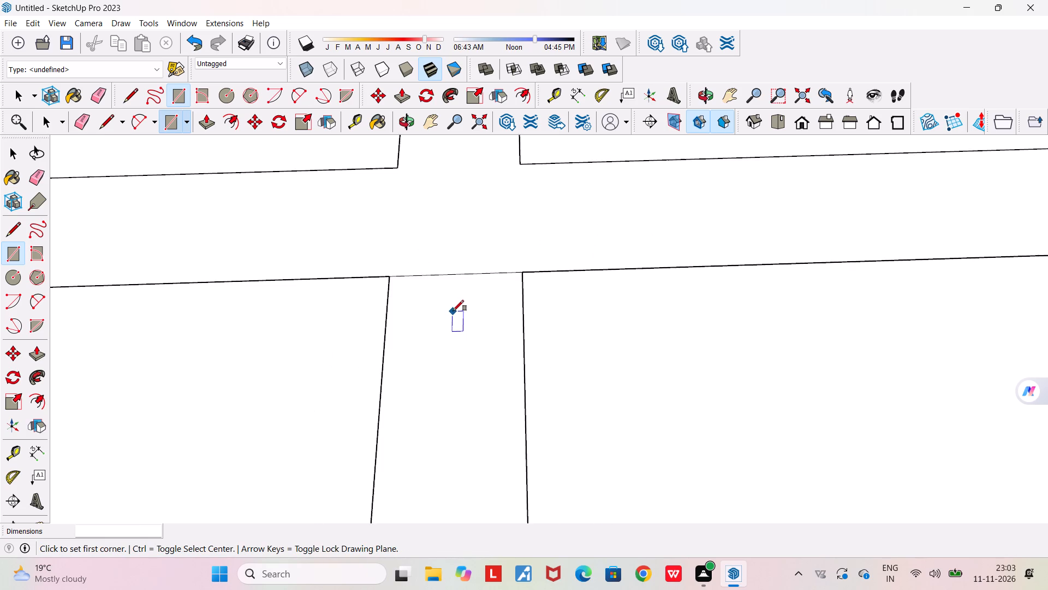
{"action": "scroll", "coordinate": [453, 311], "scroll_direction": "down", "scroll_amount": 16}
{"action": "scroll", "coordinate": [456, 309], "scroll_direction": "down", "scroll_amount": 5}
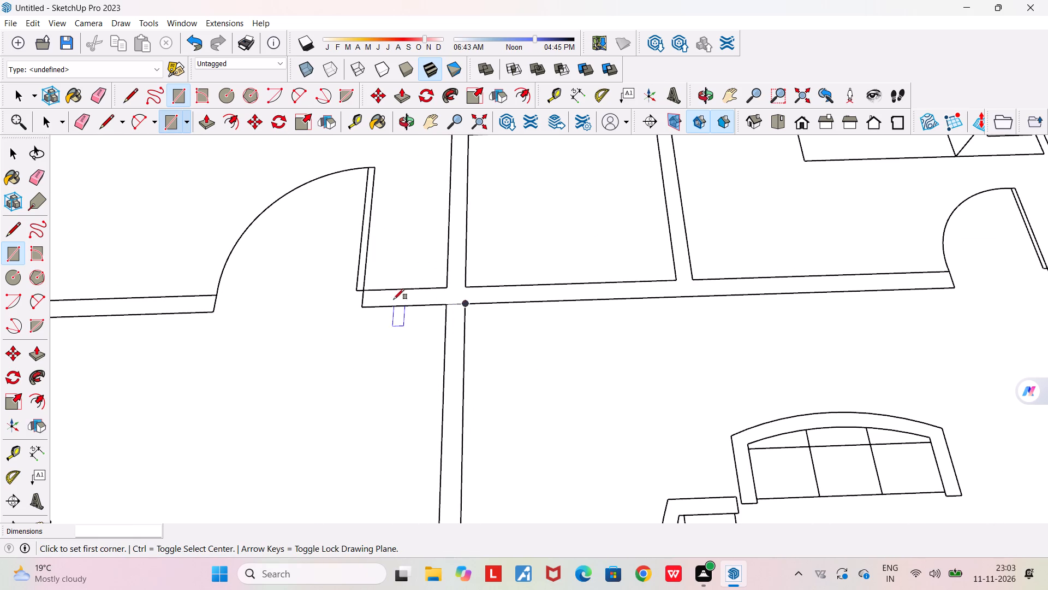
{"action": "left_click", "coordinate": [366, 288]}
{"action": "scroll", "coordinate": [389, 292], "scroll_direction": "down", "scroll_amount": 11}
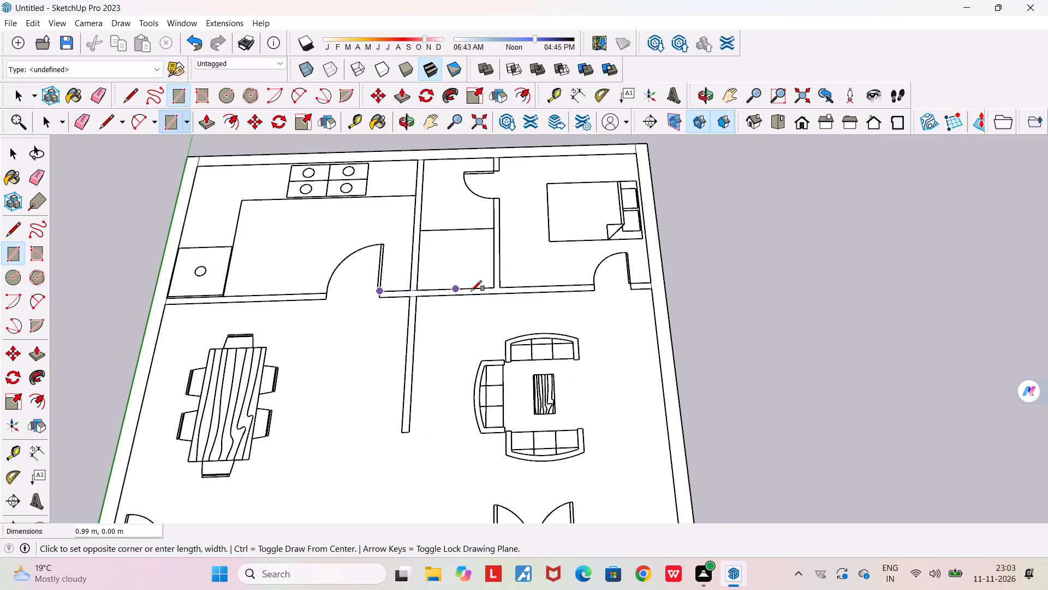
{"action": "scroll", "coordinate": [592, 291], "scroll_direction": "up", "scroll_amount": 7}
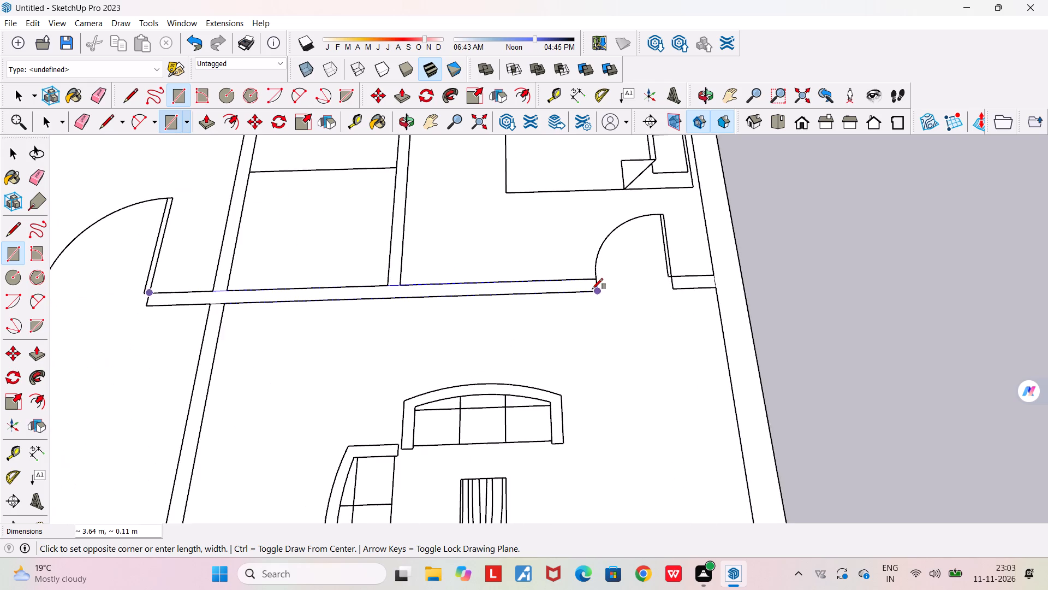
{"action": "scroll", "coordinate": [592, 290], "scroll_direction": "up", "scroll_amount": 13}
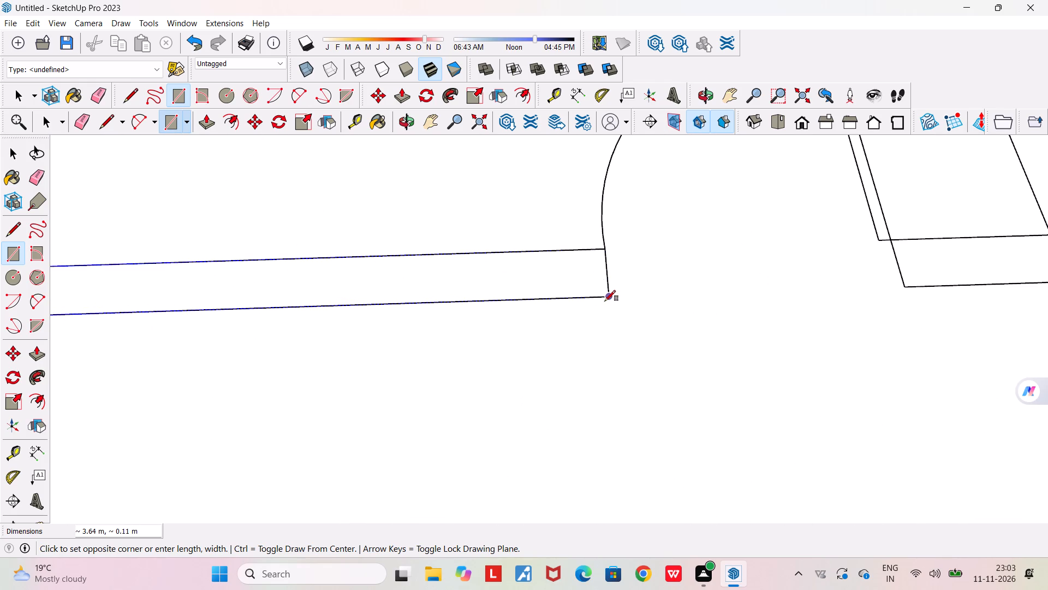
{"action": "left_click", "coordinate": [609, 297]}
Trace the short wall stub between the rear outer wall and the door of the rear bedroom's attached room with a rectangle.
{"action": "scroll", "coordinate": [536, 326], "scroll_direction": "down", "scroll_amount": 11}
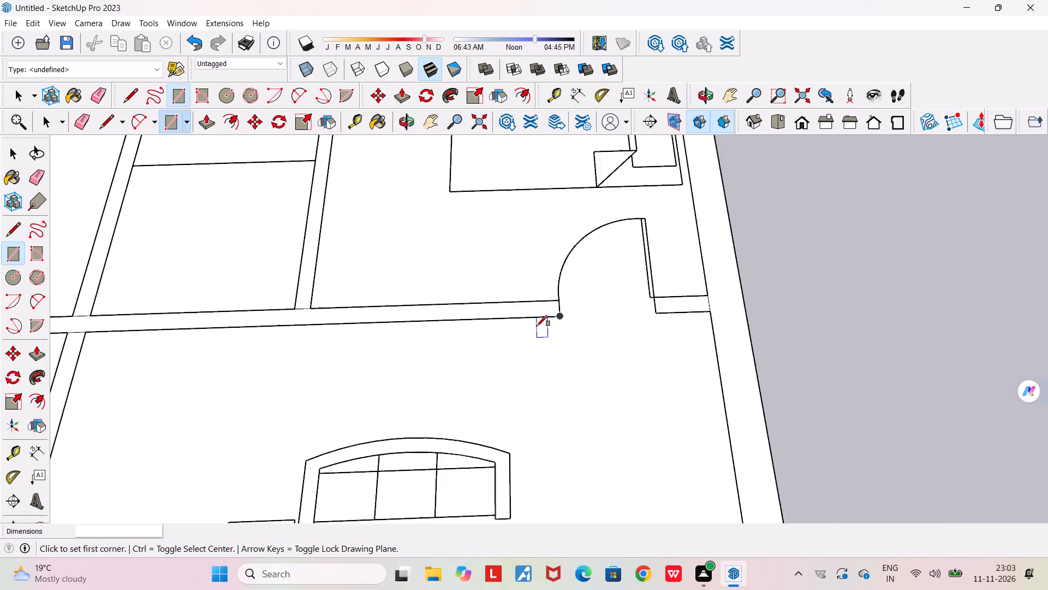
{"action": "scroll", "coordinate": [537, 326], "scroll_direction": "down", "scroll_amount": 16}
{"action": "scroll", "coordinate": [485, 238], "scroll_direction": "up", "scroll_amount": 8}
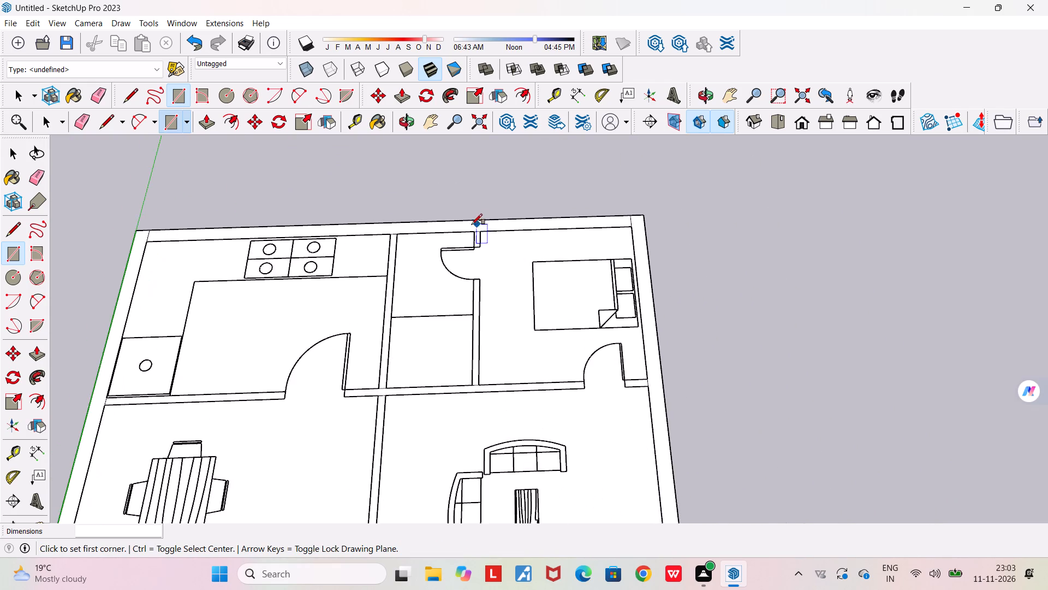
{"action": "scroll", "coordinate": [472, 225], "scroll_direction": "up", "scroll_amount": 11}
{"action": "left_click", "coordinate": [483, 237]}
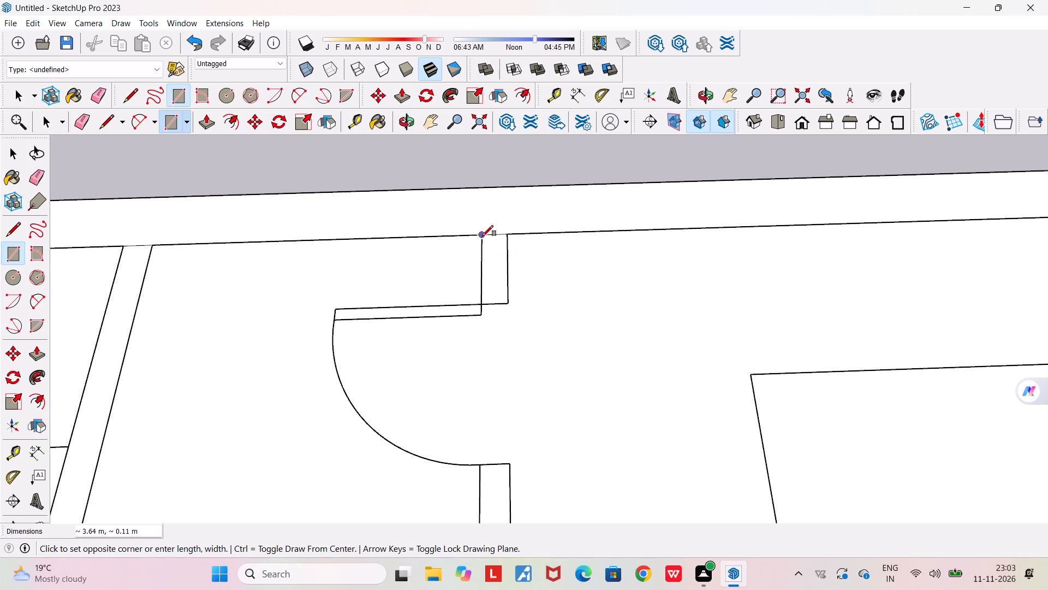
{"action": "left_click", "coordinate": [509, 305]}
Trace the wall between the rear bedroom and its attached room, from the door opening to the cross wall, with a rectangle.
{"action": "scroll", "coordinate": [498, 323], "scroll_direction": "down", "scroll_amount": 5}
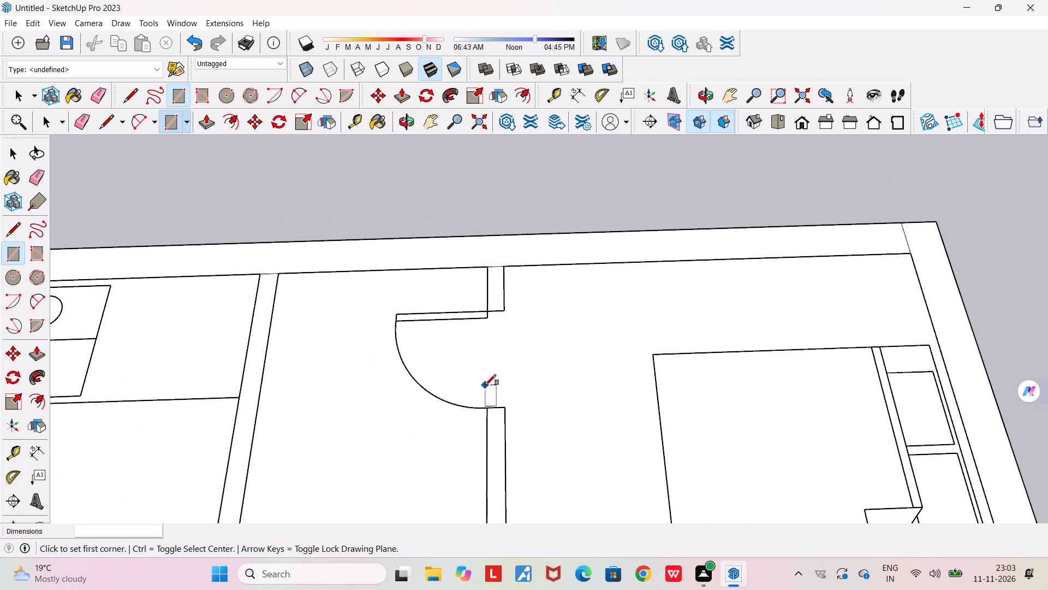
{"action": "left_click", "coordinate": [487, 405]}
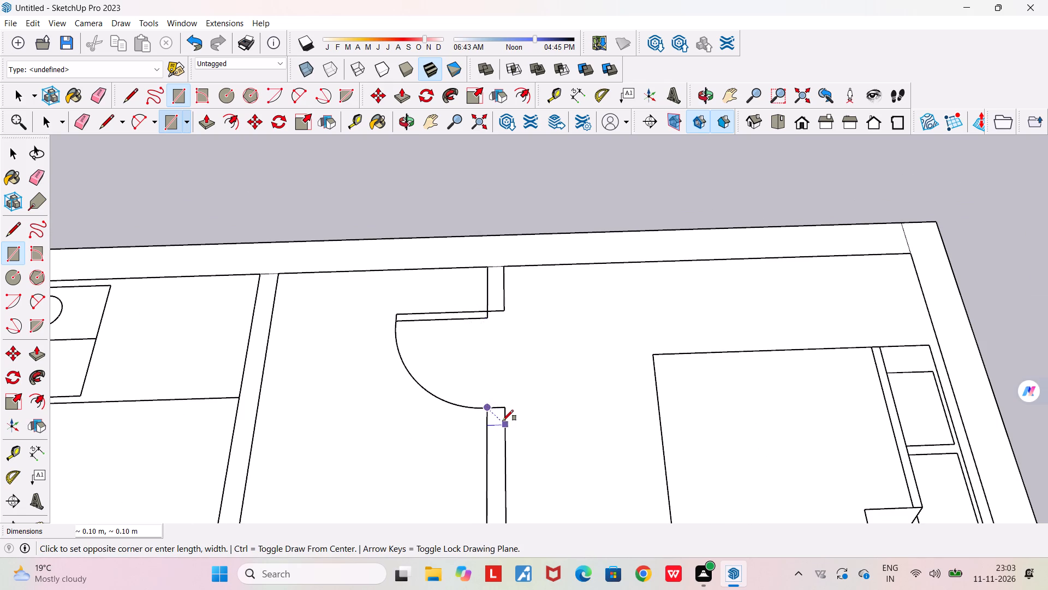
{"action": "scroll", "coordinate": [503, 420], "scroll_direction": "down", "scroll_amount": 15}
{"action": "scroll", "coordinate": [503, 510], "scroll_direction": "up", "scroll_amount": 6}
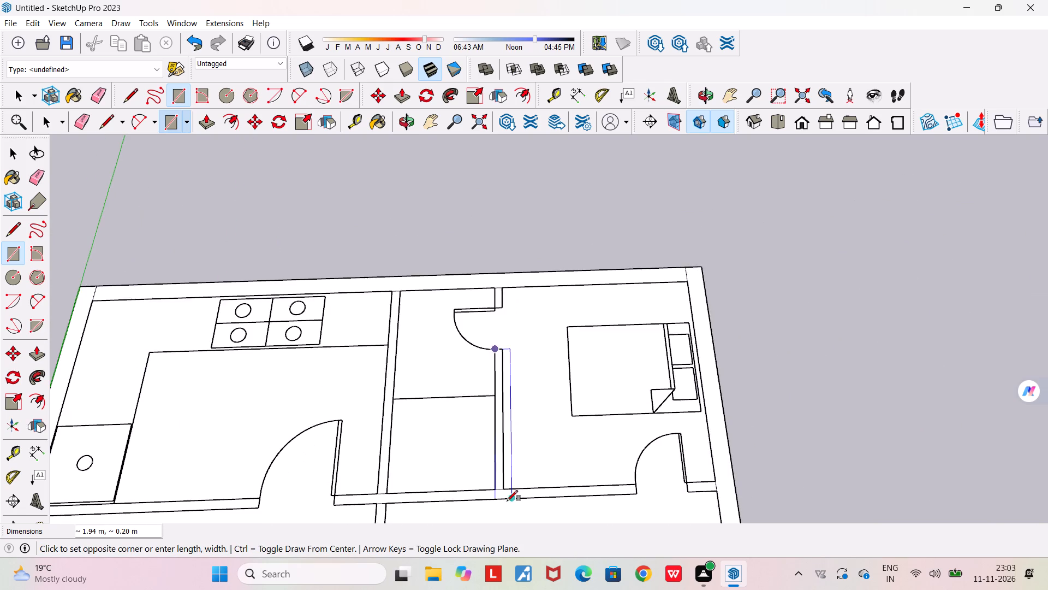
{"action": "scroll", "coordinate": [507, 497], "scroll_direction": "up", "scroll_amount": 6}
{"action": "left_click", "coordinate": [500, 482]}
Trace the wall between the kitchen and the attached room, from the rear outer wall to the cross wall, with a rectangle about 2.74 m by 0.11 m.
{"action": "scroll", "coordinate": [515, 475], "scroll_direction": "down", "scroll_amount": 8}
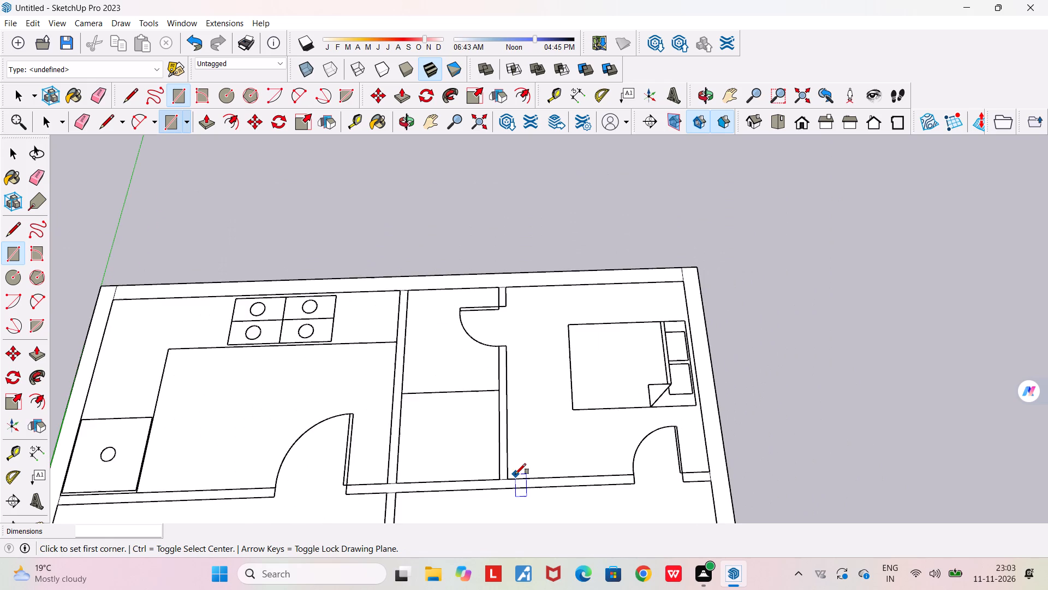
{"action": "scroll", "coordinate": [515, 474], "scroll_direction": "down", "scroll_amount": 5}
{"action": "scroll", "coordinate": [515, 474], "scroll_direction": "down", "scroll_amount": 16}
{"action": "scroll", "coordinate": [479, 519], "scroll_direction": "up", "scroll_amount": 6}
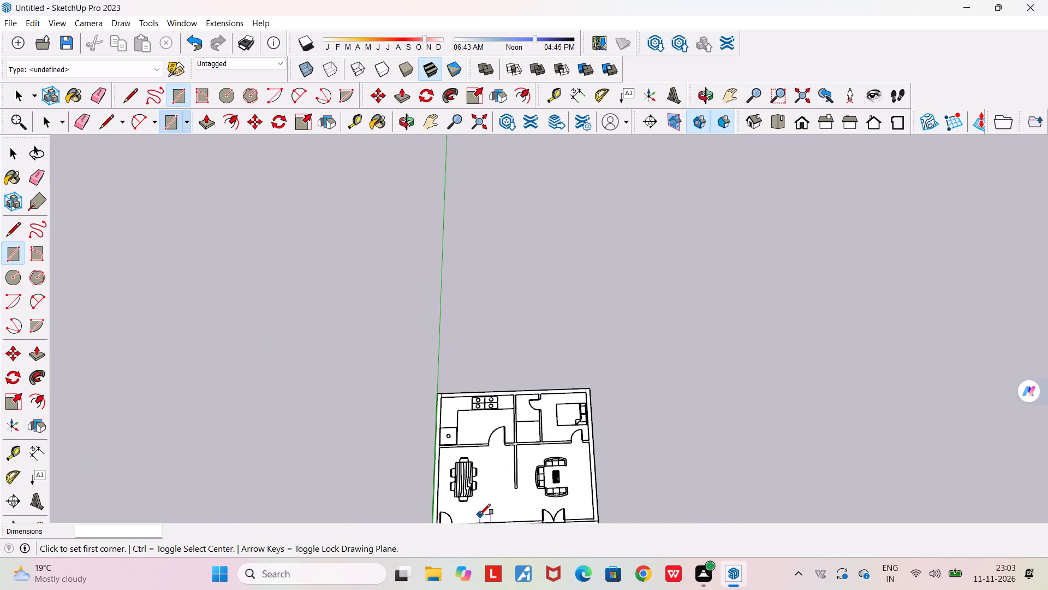
{"action": "scroll", "coordinate": [524, 392], "scroll_direction": "up", "scroll_amount": 10}
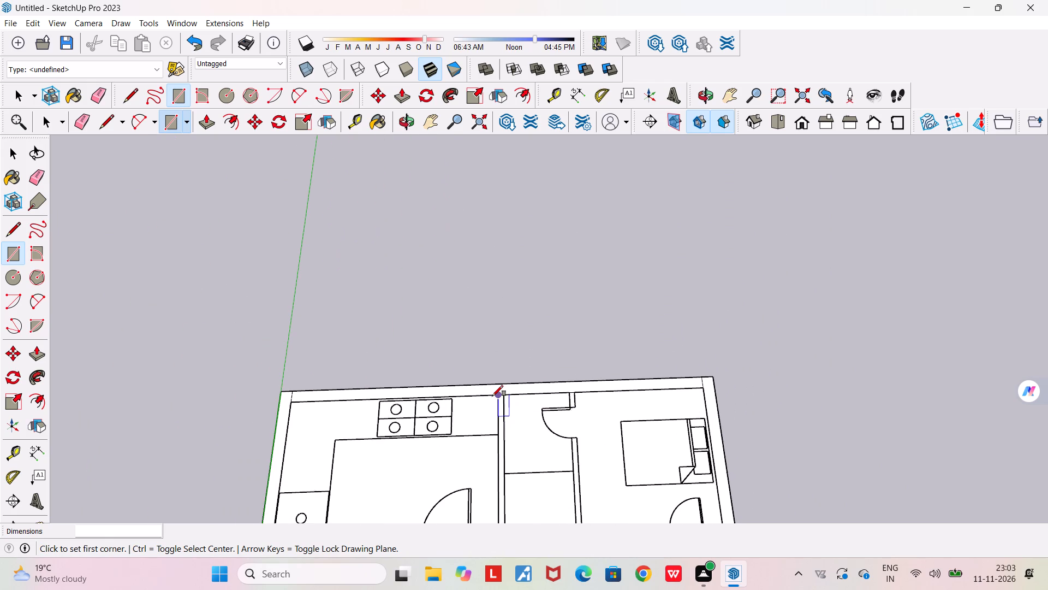
{"action": "left_click", "coordinate": [495, 396]}
{"action": "scroll", "coordinate": [515, 467], "scroll_direction": "down", "scroll_amount": 6}
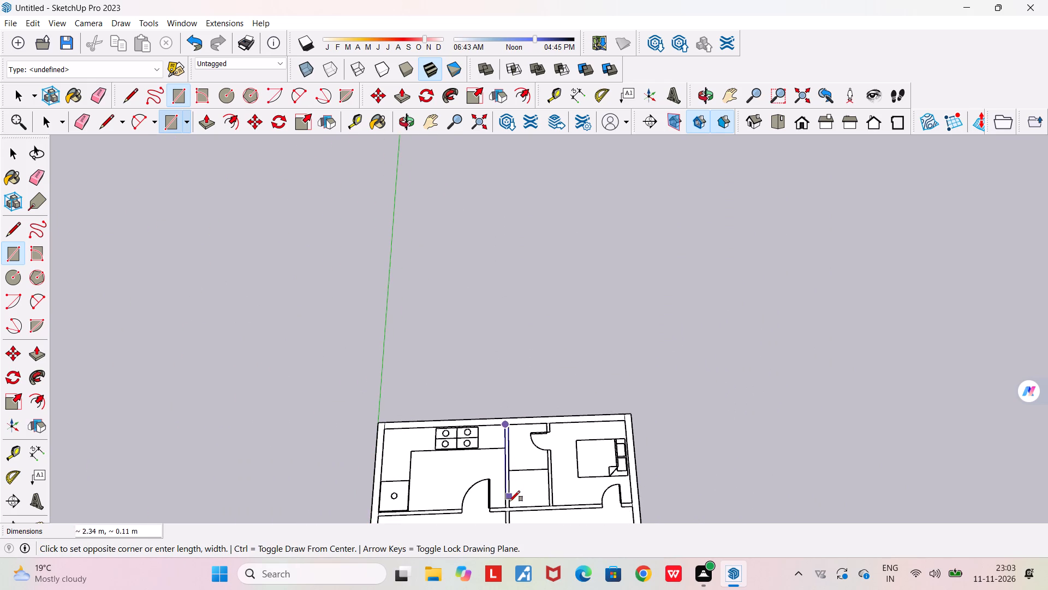
{"action": "scroll", "coordinate": [510, 508], "scroll_direction": "up", "scroll_amount": 14}
{"action": "scroll", "coordinate": [508, 517], "scroll_direction": "up", "scroll_amount": 7}
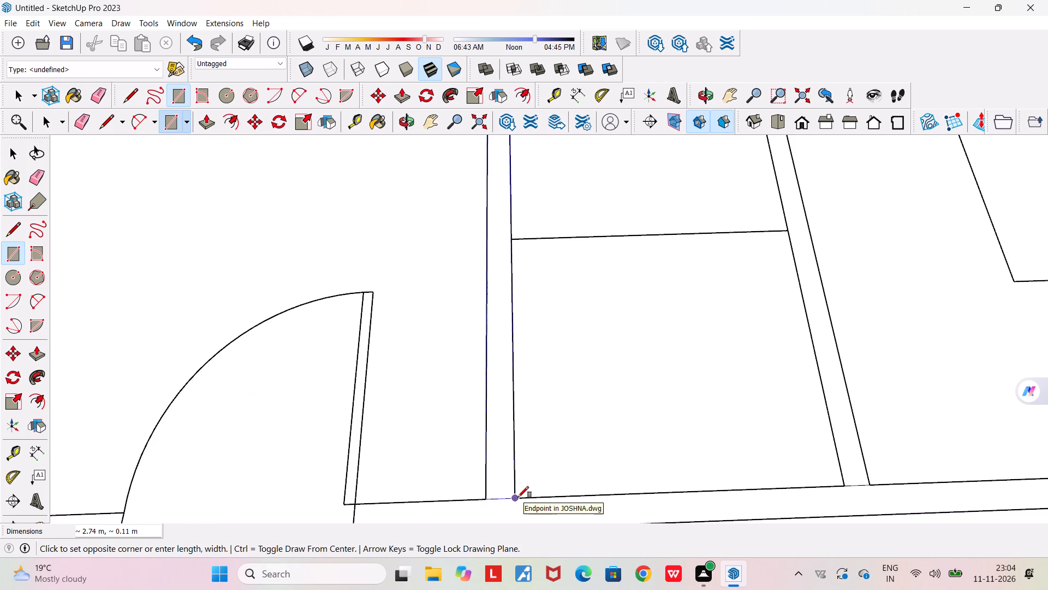
{"action": "left_click", "coordinate": [518, 497]}
Examine the whole traced floor plan from the standard Top view.
{"action": "scroll", "coordinate": [520, 492], "scroll_direction": "down", "scroll_amount": 20}
{"action": "scroll", "coordinate": [520, 492], "scroll_direction": "down", "scroll_amount": 3}
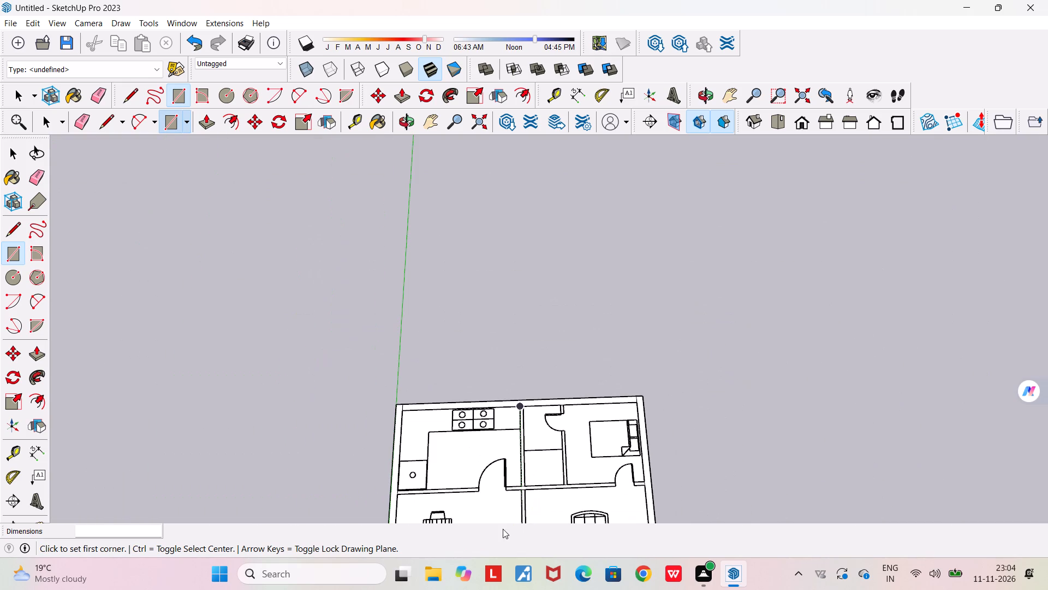
{"action": "key", "text": "space"}
{"action": "scroll", "coordinate": [492, 412], "scroll_direction": "down", "scroll_amount": 2}
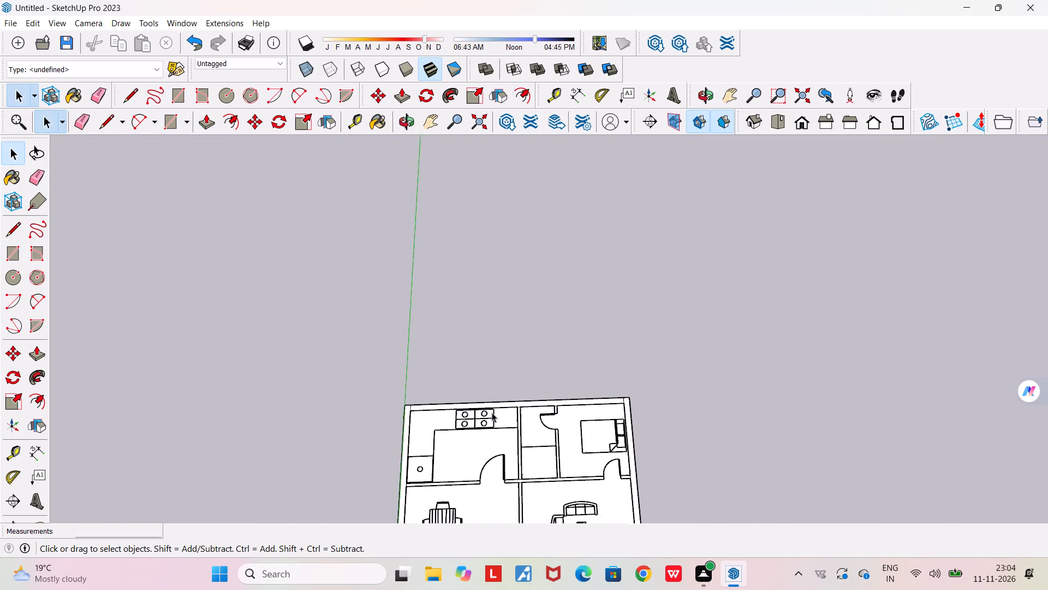
{"action": "scroll", "coordinate": [492, 412], "scroll_direction": "down", "scroll_amount": 20}
{"action": "scroll", "coordinate": [492, 412], "scroll_direction": "down", "scroll_amount": 1}
{"action": "scroll", "coordinate": [487, 508], "scroll_direction": "up", "scroll_amount": 6}
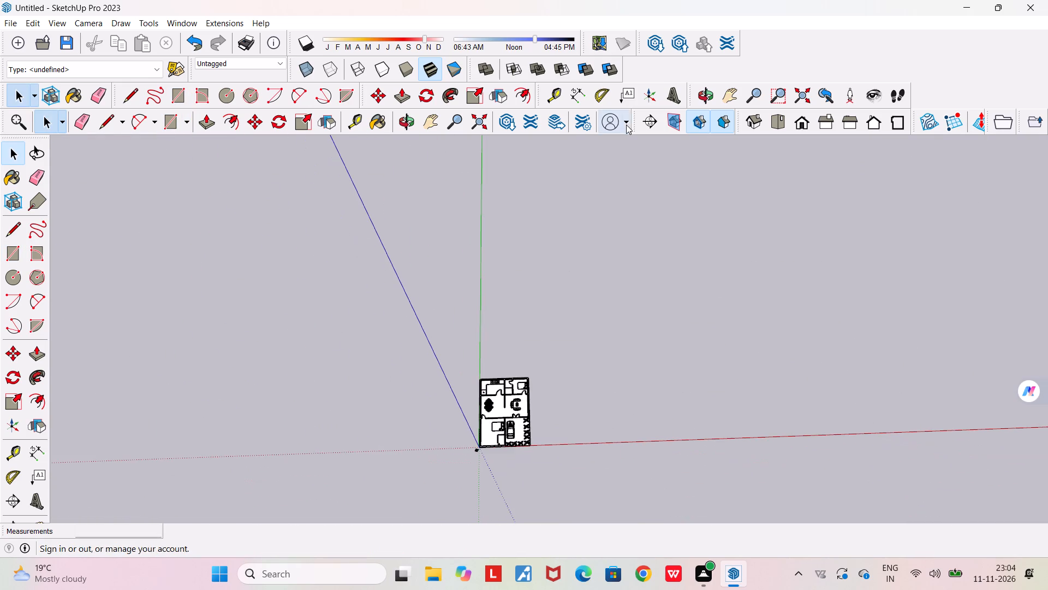
{"action": "left_click", "coordinate": [777, 115]}
{"action": "scroll", "coordinate": [538, 373], "scroll_direction": "up", "scroll_amount": 6}
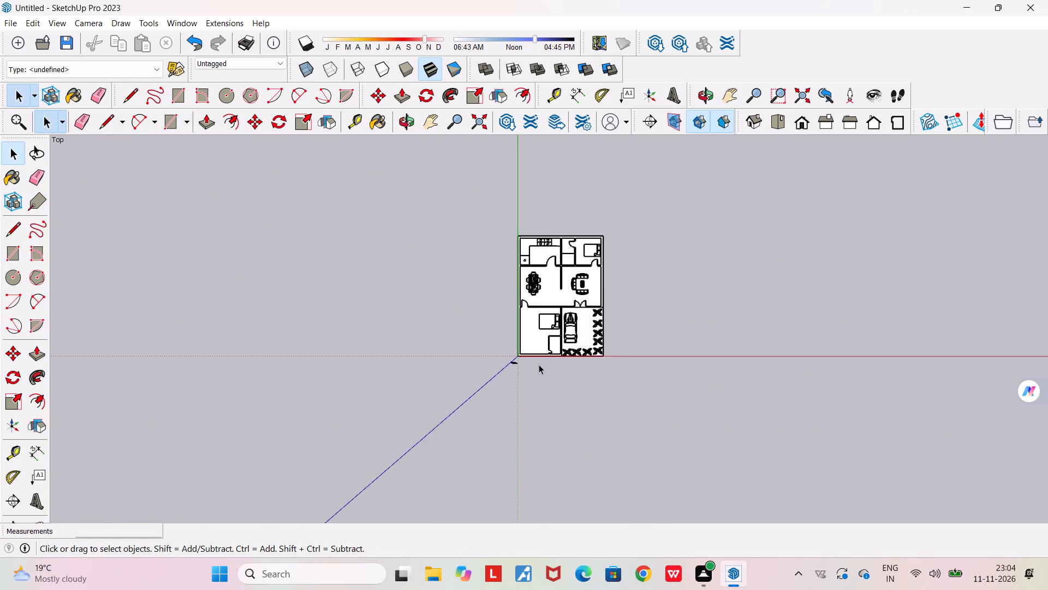
{"action": "scroll", "coordinate": [556, 293], "scroll_direction": "up", "scroll_amount": 8}
{"action": "scroll", "coordinate": [538, 245], "scroll_direction": "up", "scroll_amount": 2}
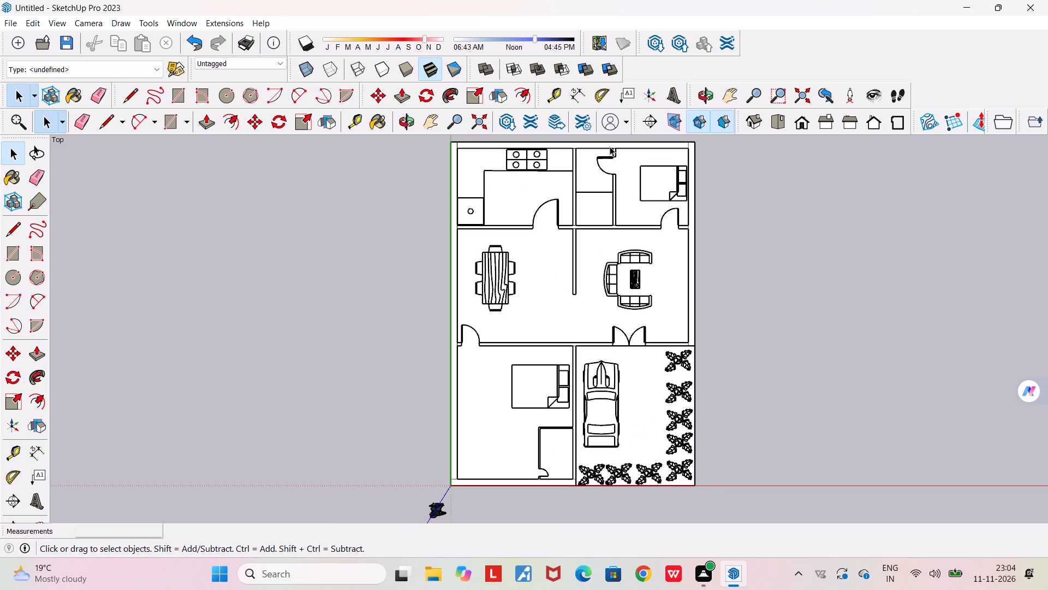
{"action": "key", "text": "h"}
{"action": "left_click_drag", "start_coordinate": [546, 226], "coordinate": [543, 232]}
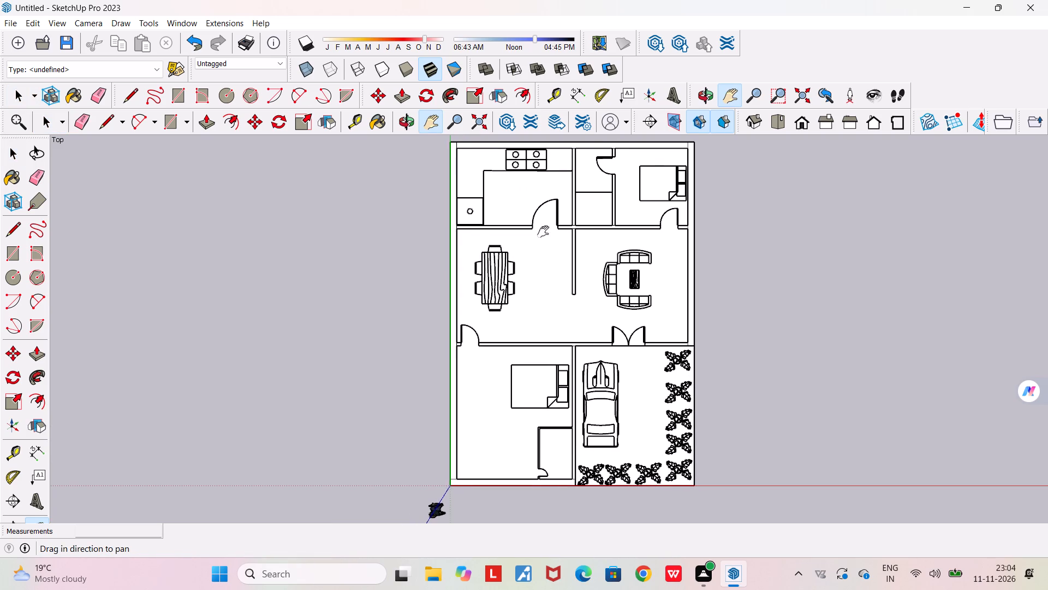
{"action": "left_click_drag", "start_coordinate": [543, 232], "coordinate": [505, 246]}
{"action": "key", "text": "space"}
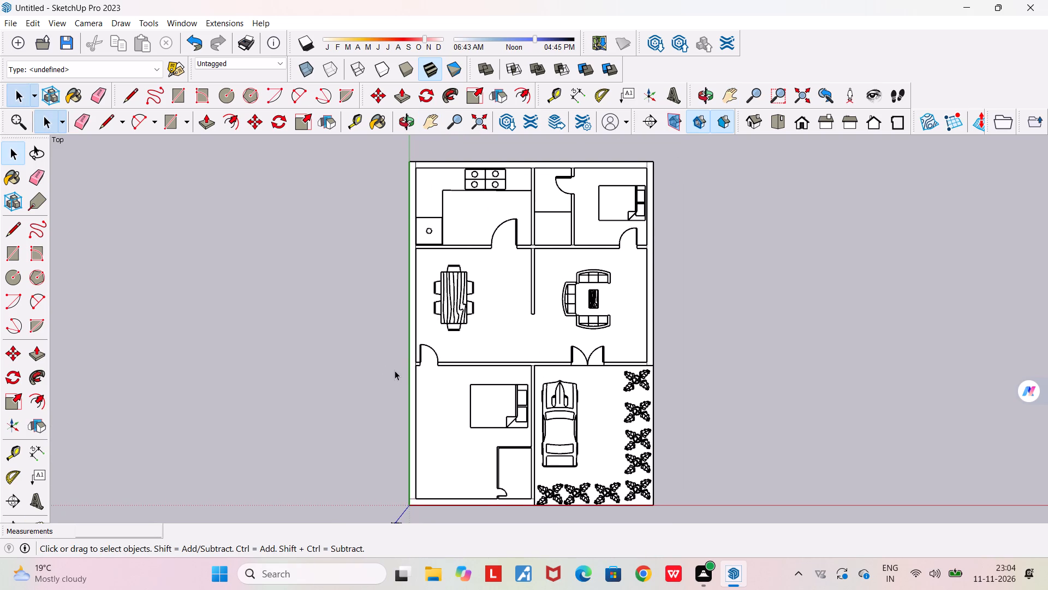
Push/Pull the long outer side wall beside the kitchen, dining area and front bedroom up to a height of 10'.
{"action": "key", "text": "p"}
{"action": "scroll", "coordinate": [416, 365], "scroll_direction": "up", "scroll_amount": 5}
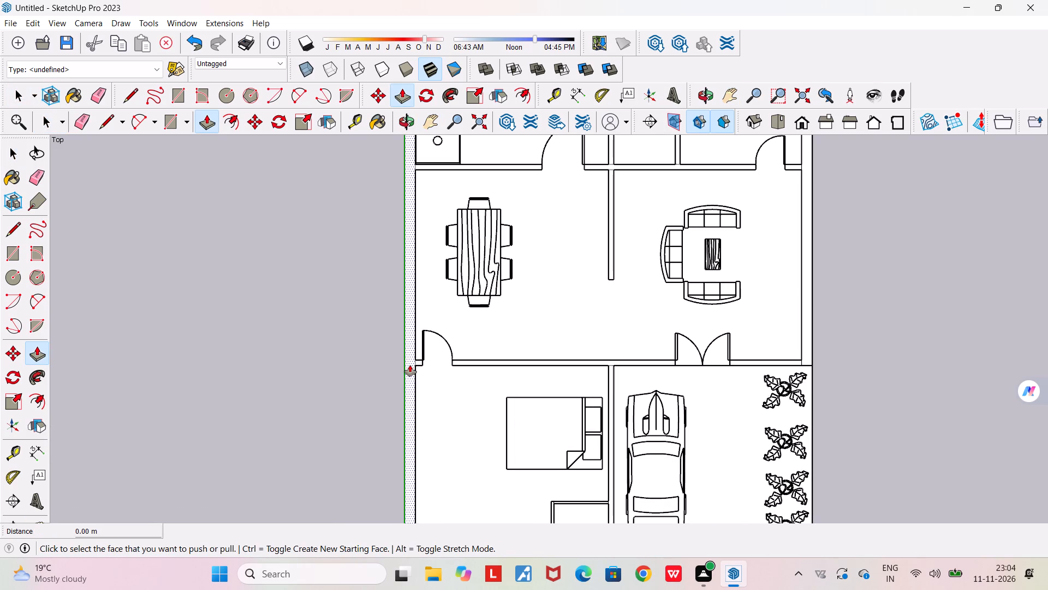
{"action": "left_click", "coordinate": [409, 364]}
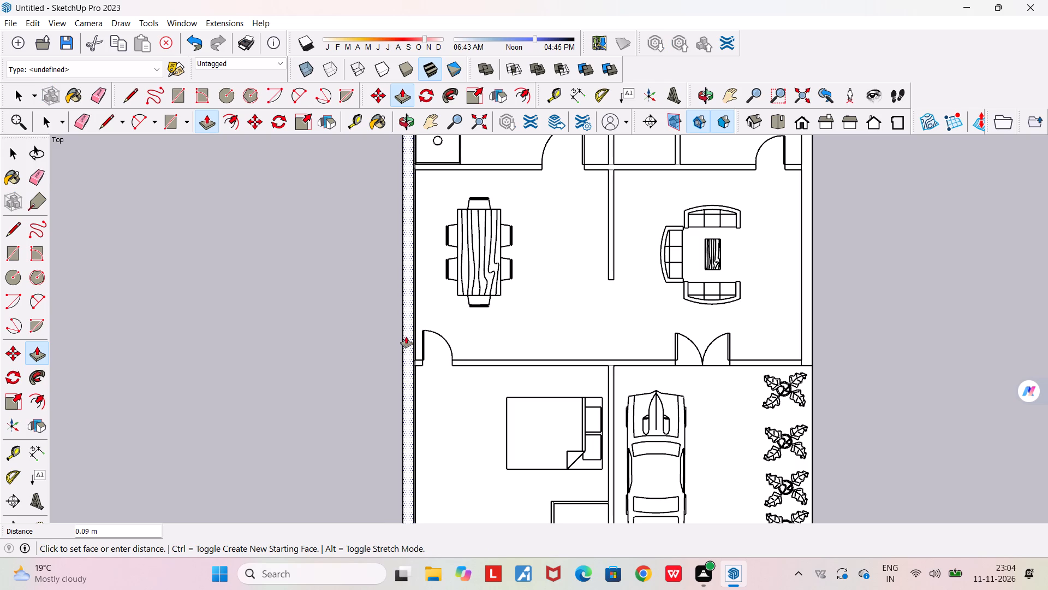
{"action": "middle_click_drag", "start_coordinate": [404, 323], "coordinate": [364, 138]}
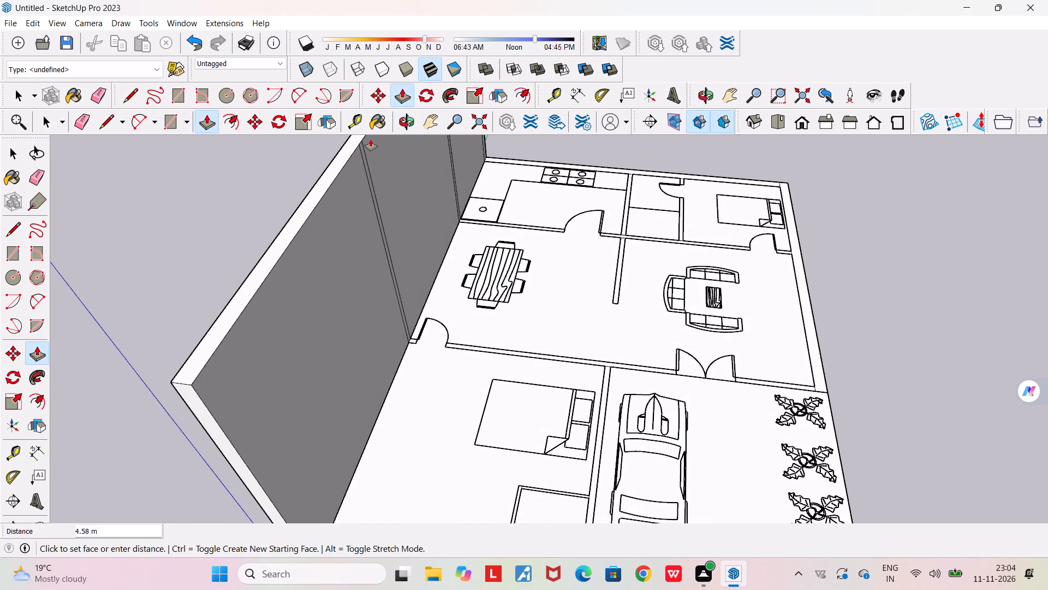
{"action": "type", "text": "10"}
{"action": "key", "text": "apostrophe"}
{"action": "key", "text": "Return"}
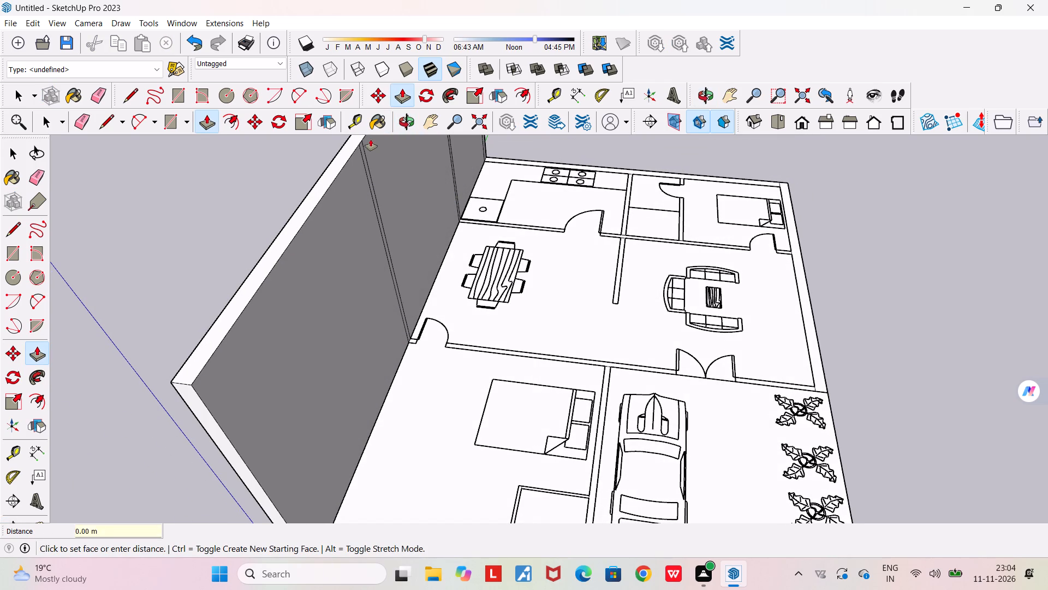
Raise the stub beside the front bedroom's door and the cross wall from that door to the double door by the same 10'.
{"action": "scroll", "coordinate": [424, 341], "scroll_direction": "up", "scroll_amount": 13}
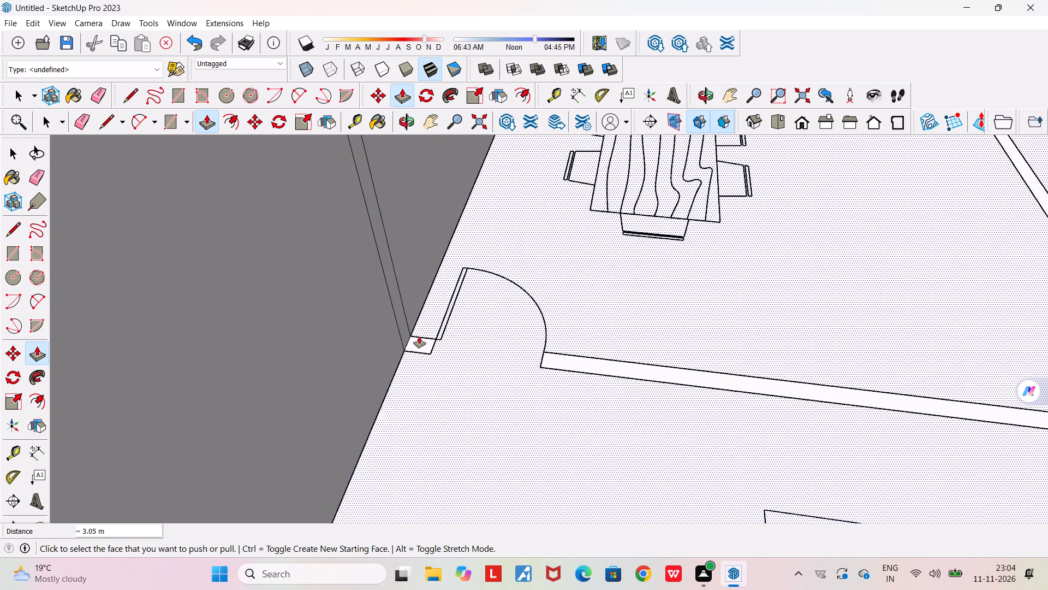
{"action": "scroll", "coordinate": [419, 337], "scroll_direction": "up", "scroll_amount": 4}
{"action": "double_click", "coordinate": [421, 342]}
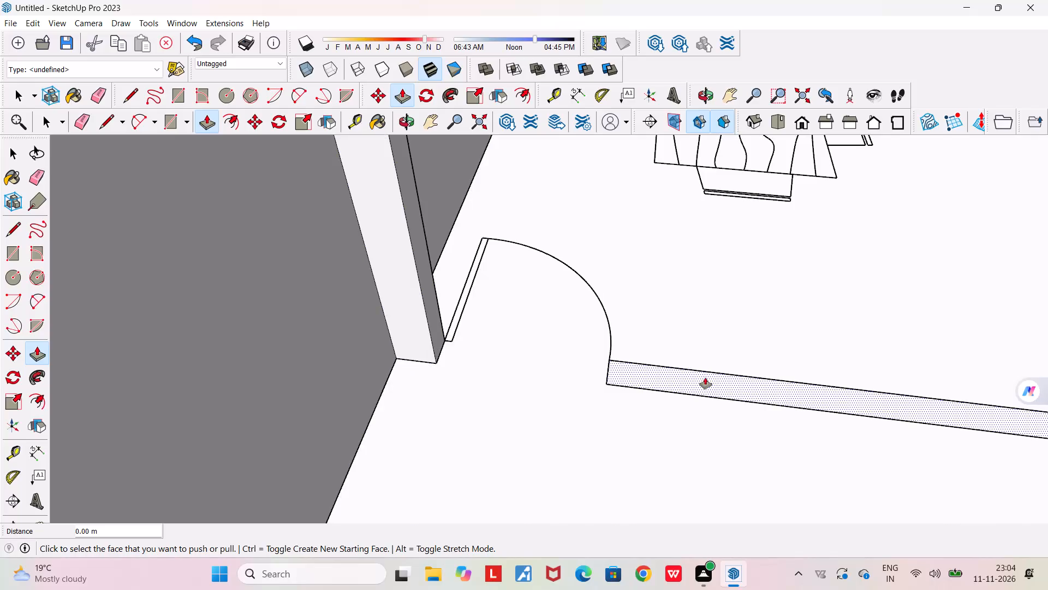
{"action": "double_click", "coordinate": [708, 373]}
Raise the front outer wall of the front bedroom by the same 10' with Push/Pull.
{"action": "scroll", "coordinate": [706, 373], "scroll_direction": "down", "scroll_amount": 19}
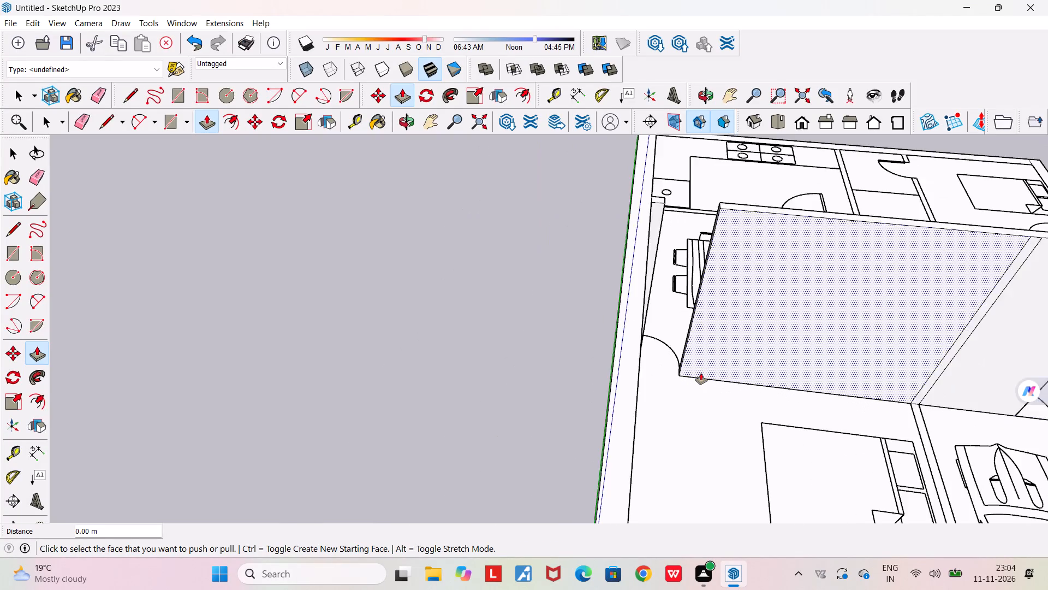
{"action": "scroll", "coordinate": [701, 373], "scroll_direction": "down", "scroll_amount": 2}
{"action": "middle_click", "coordinate": [662, 300]}
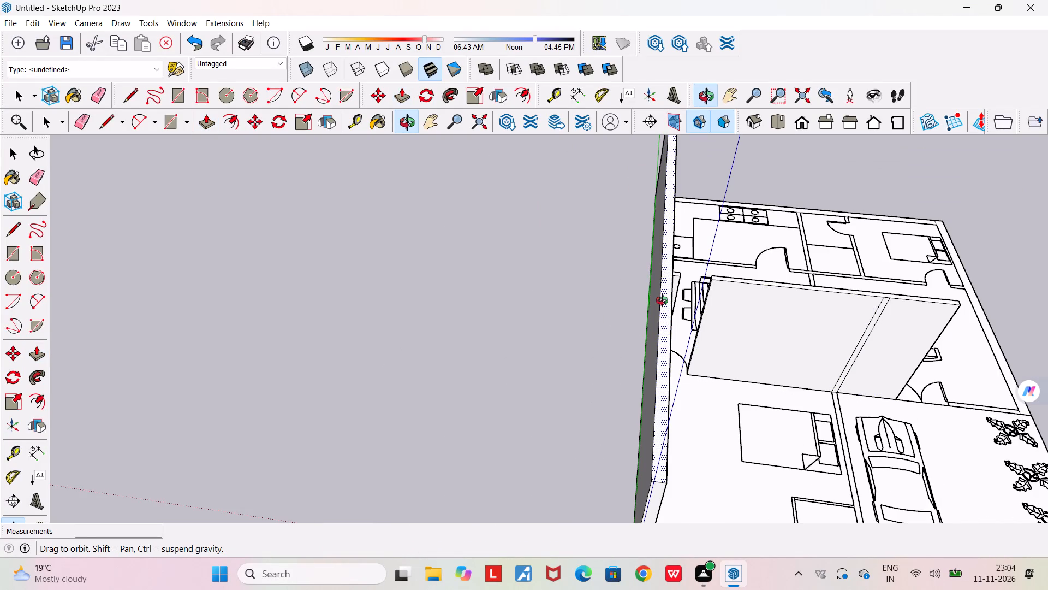
{"action": "scroll", "coordinate": [662, 300], "scroll_direction": "down", "scroll_amount": 6}
{"action": "scroll", "coordinate": [528, 287], "scroll_direction": "down", "scroll_amount": 10}
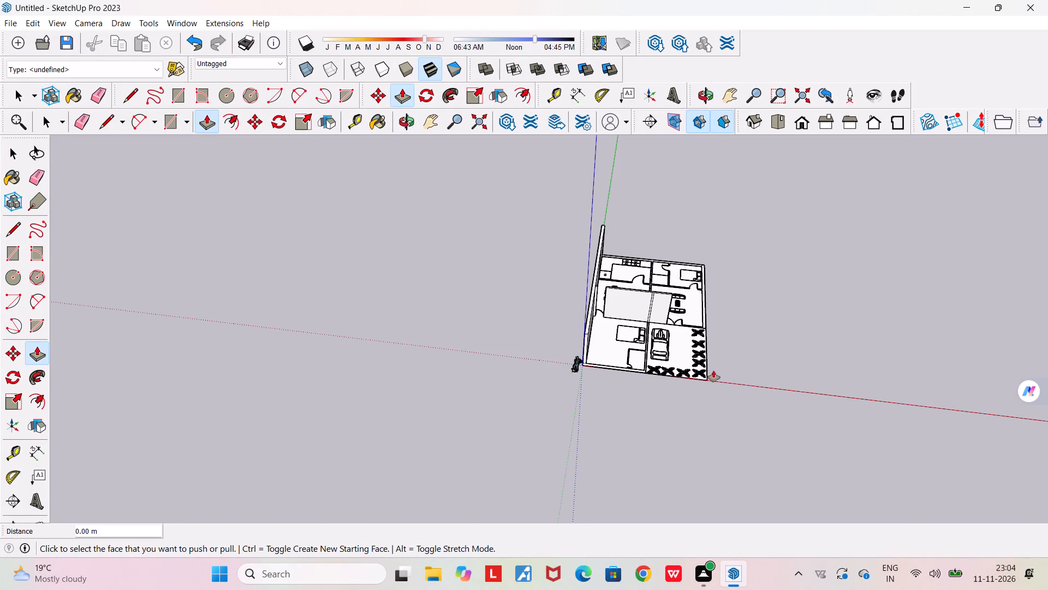
{"action": "scroll", "coordinate": [616, 365], "scroll_direction": "up", "scroll_amount": 12}
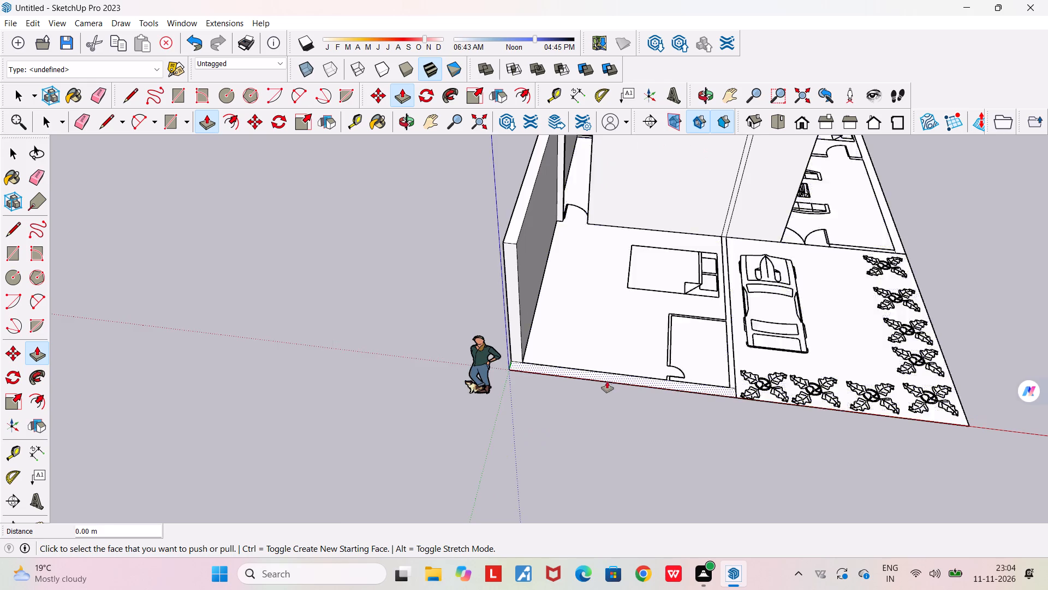
{"action": "scroll", "coordinate": [608, 382], "scroll_direction": "up", "scroll_amount": 7}
{"action": "double_click", "coordinate": [567, 363]}
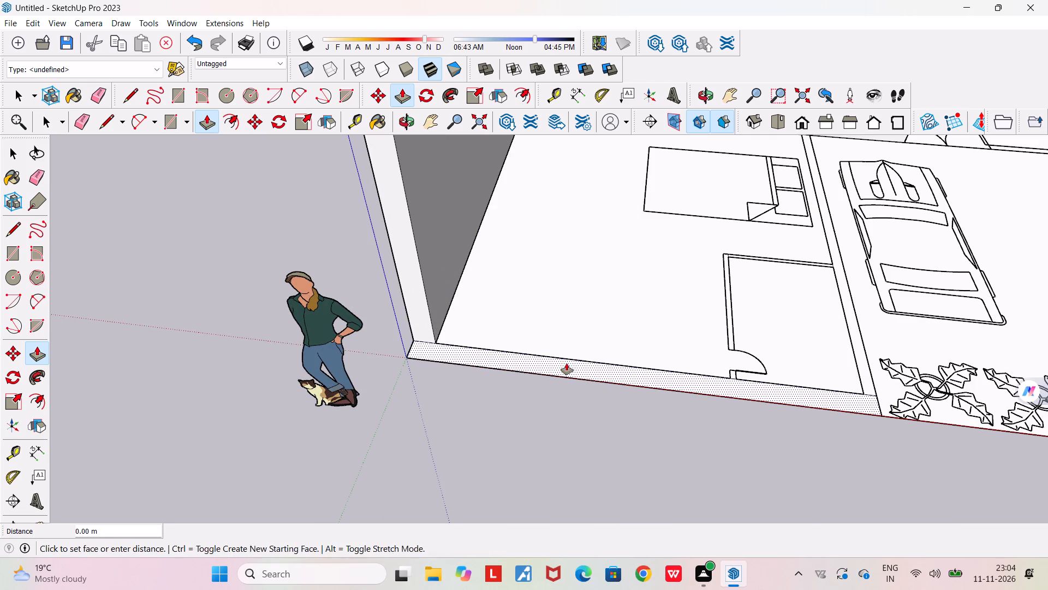
Raise the door stub and the long wall beyond the door of the front bedroom's attached room by the same 10'.
{"action": "scroll", "coordinate": [567, 363], "scroll_direction": "down", "scroll_amount": 11}
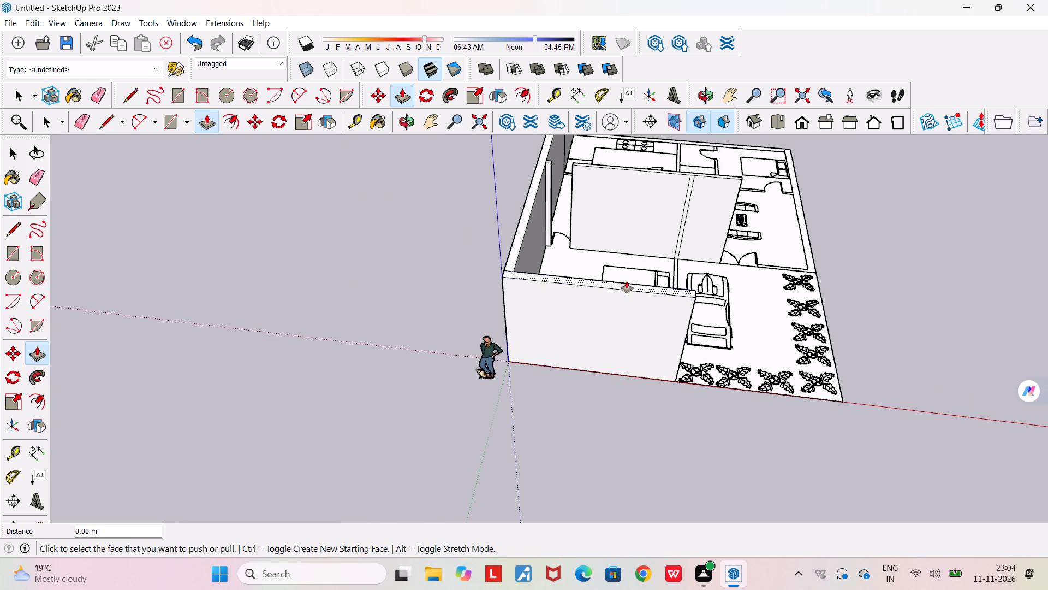
{"action": "middle_click_drag", "start_coordinate": [638, 276], "coordinate": [289, 237]}
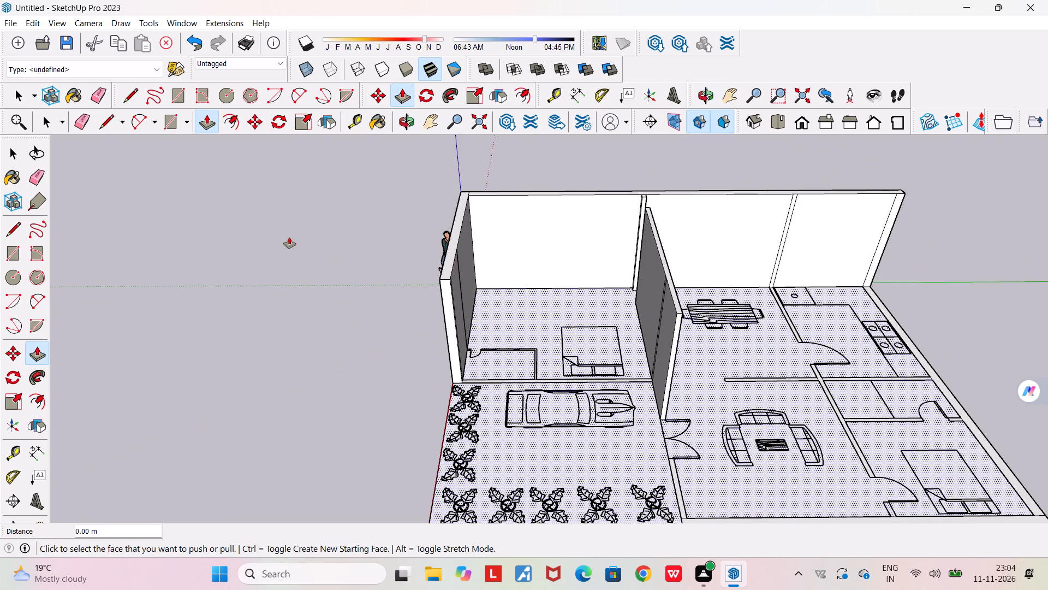
{"action": "scroll", "coordinate": [540, 385], "scroll_direction": "up", "scroll_amount": 18}
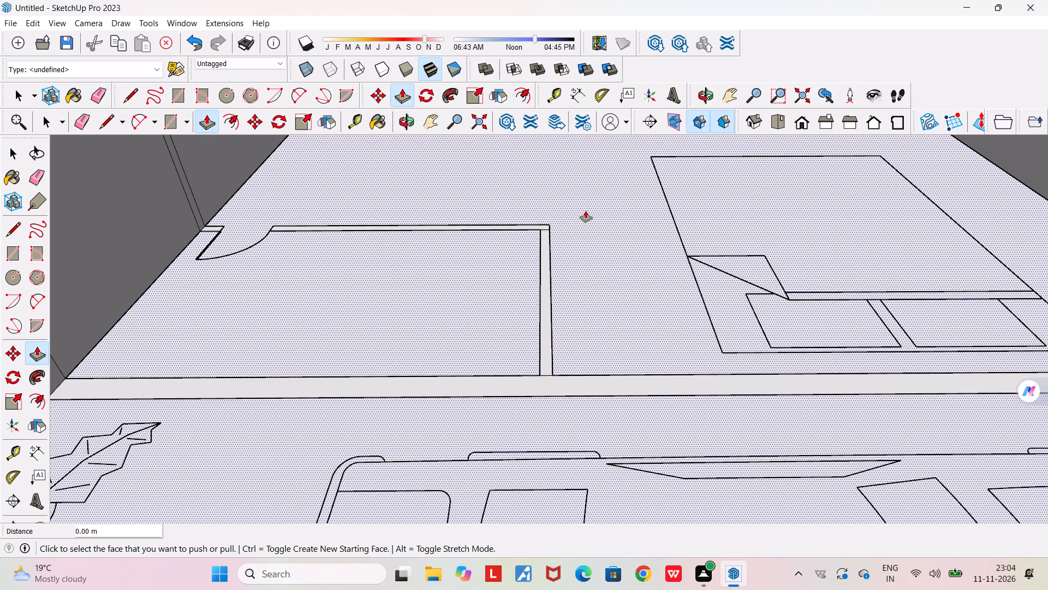
{"action": "scroll", "coordinate": [200, 223], "scroll_direction": "up", "scroll_amount": 11}
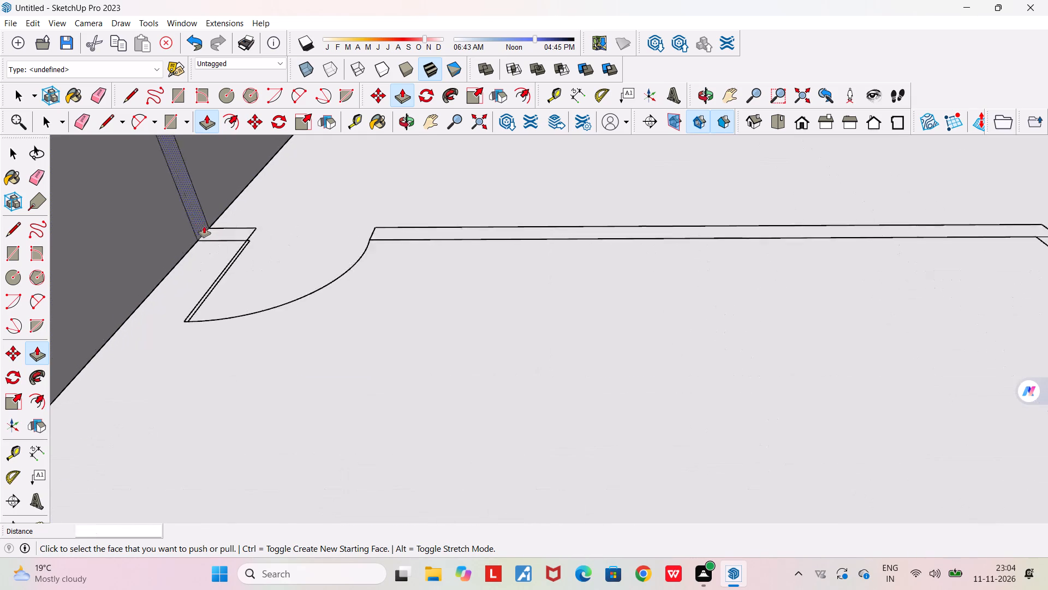
{"action": "scroll", "coordinate": [210, 223], "scroll_direction": "up", "scroll_amount": 10}
{"action": "double_click", "coordinate": [234, 241]}
{"action": "scroll", "coordinate": [234, 241], "scroll_direction": "down", "scroll_amount": 11}
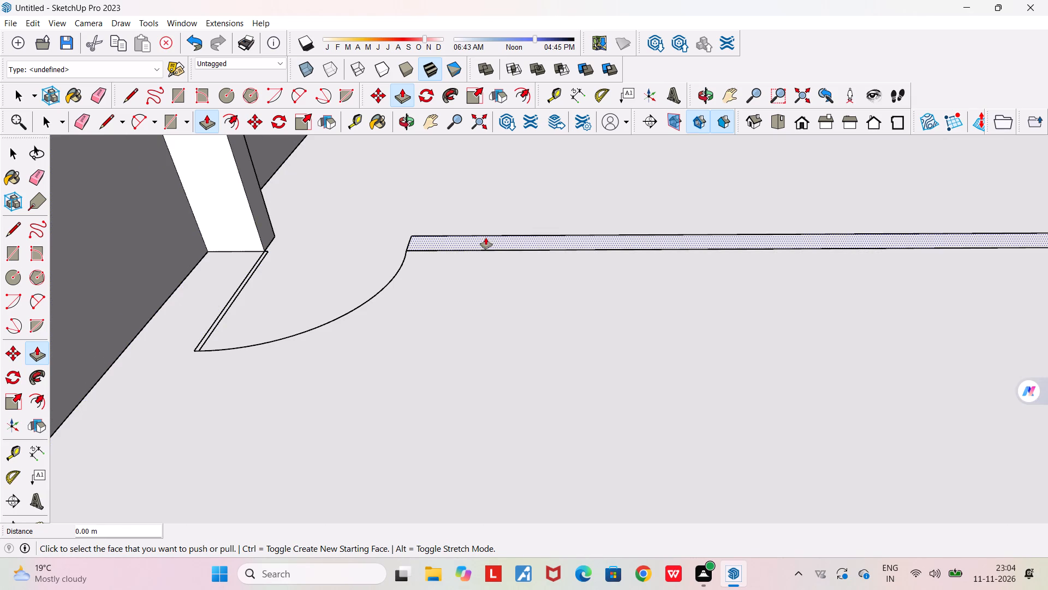
{"action": "double_click", "coordinate": [486, 238]}
Raise the remaining wall of the front bedroom's attached room, beside the bed, by the same 10'.
{"action": "scroll", "coordinate": [486, 238], "scroll_direction": "down", "scroll_amount": 17}
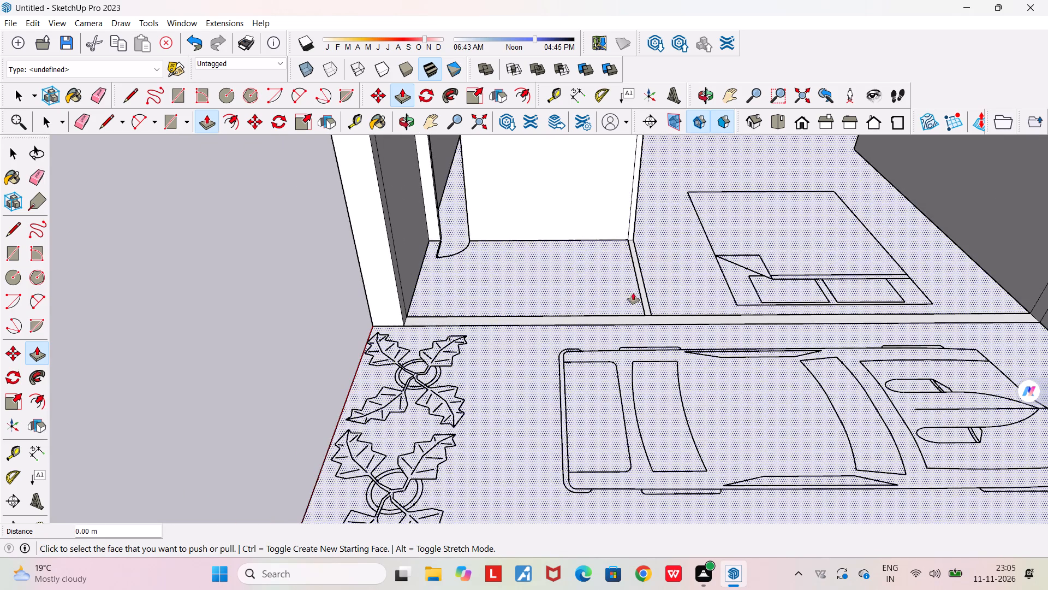
{"action": "scroll", "coordinate": [648, 293], "scroll_direction": "up", "scroll_amount": 15}
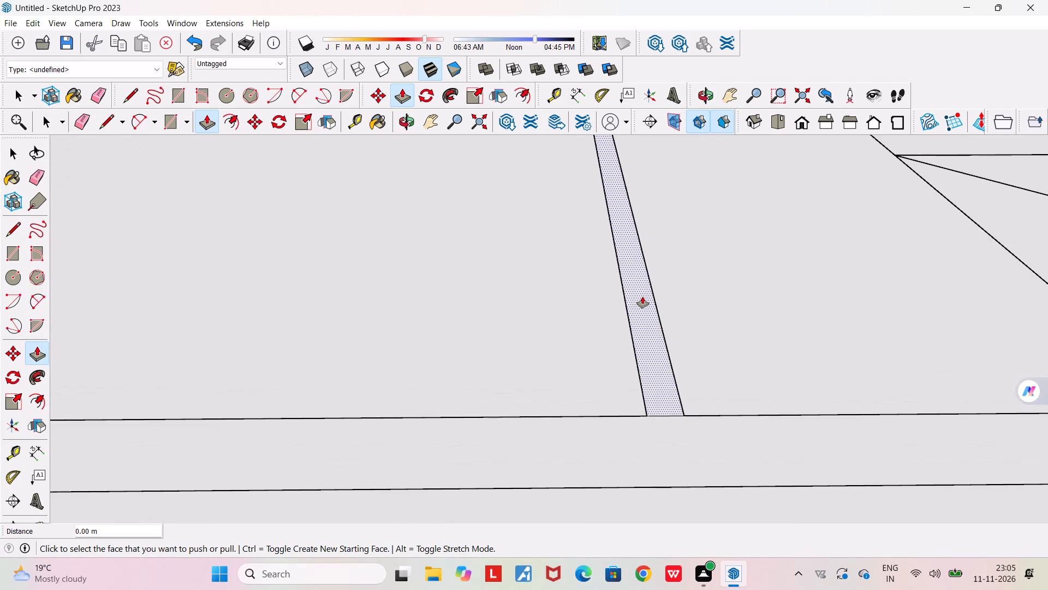
{"action": "double_click", "coordinate": [642, 297]}
Raise the wall between the front bedroom and the car porch by the same 10'.
{"action": "scroll", "coordinate": [642, 297], "scroll_direction": "down", "scroll_amount": 11}
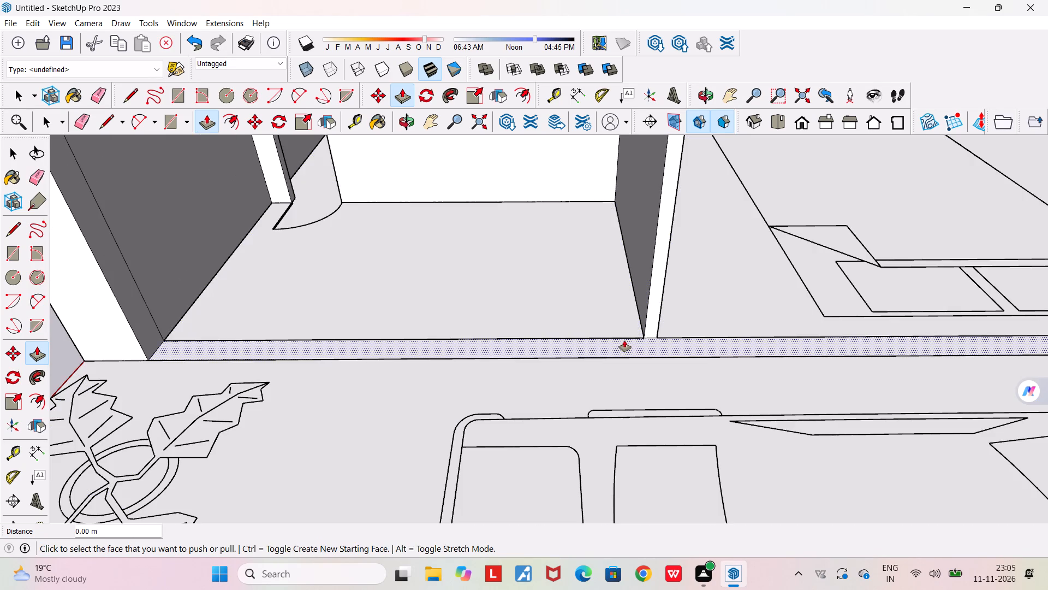
{"action": "double_click", "coordinate": [624, 339]}
{"action": "scroll", "coordinate": [628, 333], "scroll_direction": "down", "scroll_amount": 15}
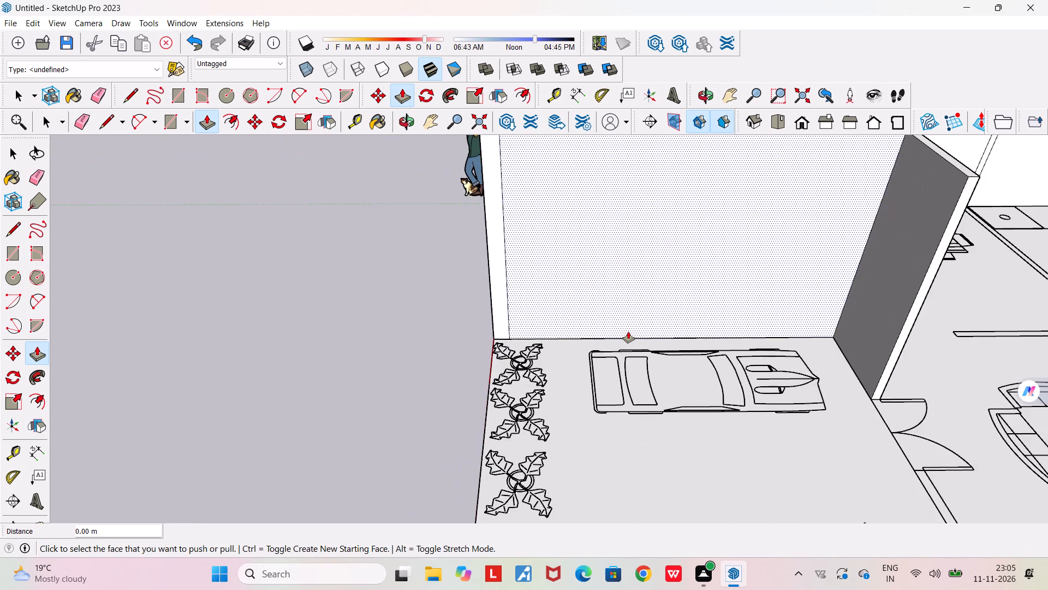
Raise the wall beside the main double door and the adjoining outer wall along the living room by the same 10' with Push/Pull.
{"action": "scroll", "coordinate": [628, 332], "scroll_direction": "down", "scroll_amount": 10}
{"action": "scroll", "coordinate": [733, 387], "scroll_direction": "up", "scroll_amount": 3}
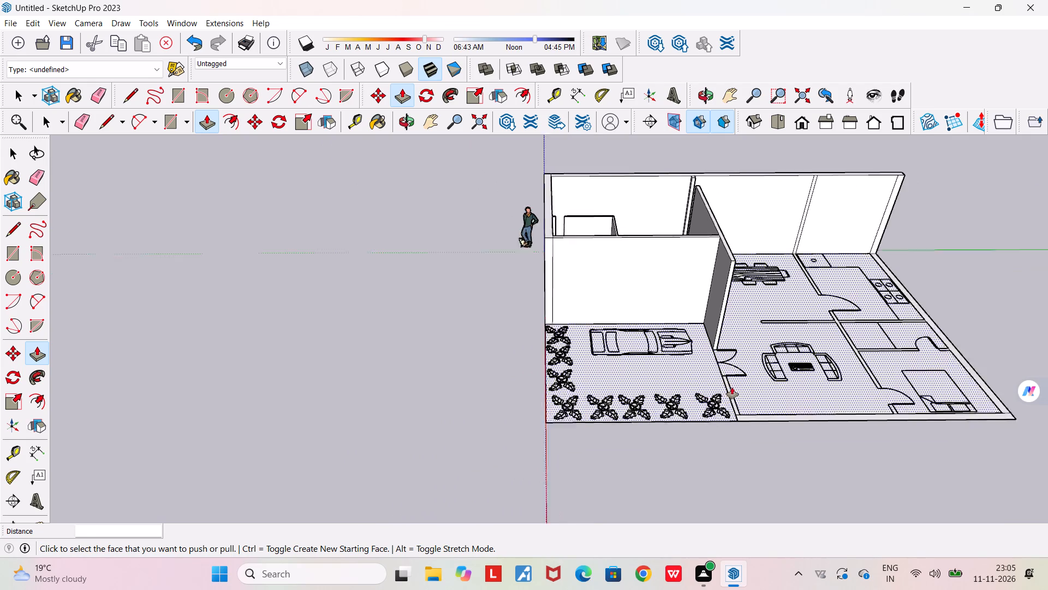
{"action": "scroll", "coordinate": [732, 387], "scroll_direction": "up", "scroll_amount": 14}
{"action": "double_click", "coordinate": [735, 403]}
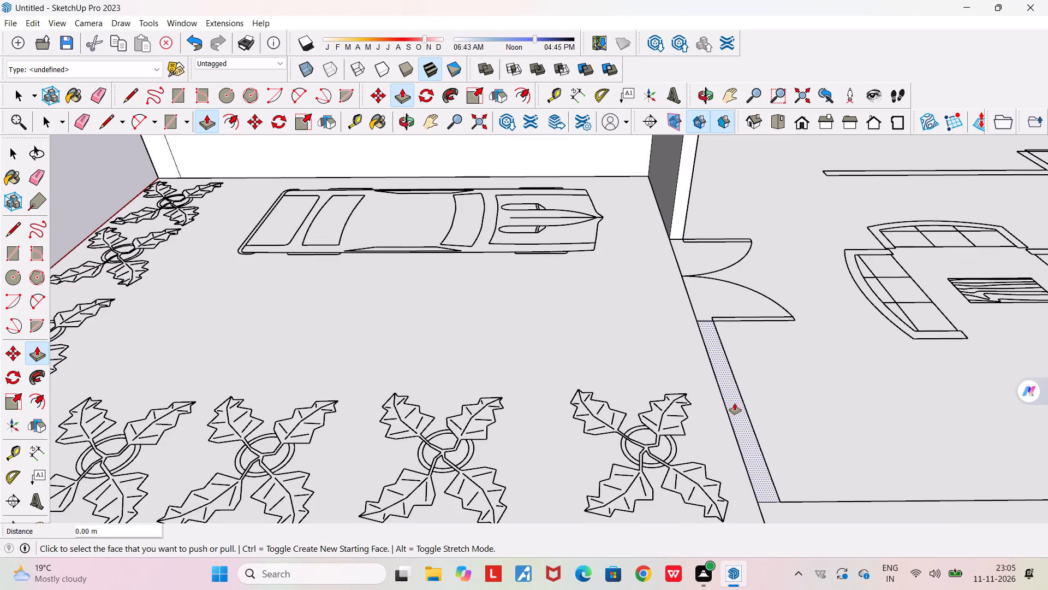
{"action": "scroll", "coordinate": [735, 403], "scroll_direction": "down", "scroll_amount": 8}
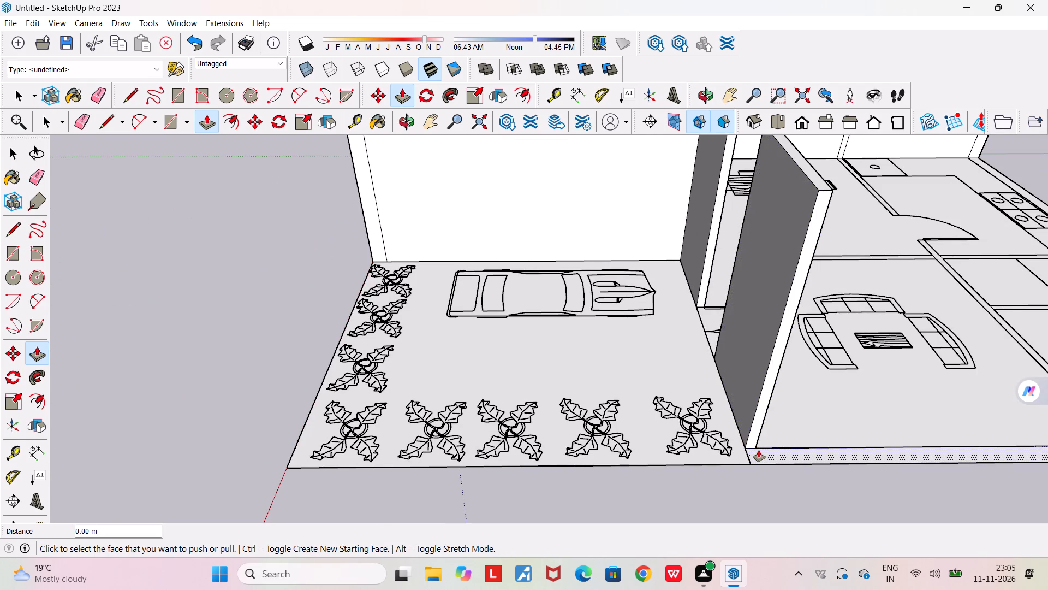
{"action": "double_click", "coordinate": [759, 450]}
Raise the short partition wall between the living and dining areas by the same 10'.
{"action": "scroll", "coordinate": [759, 449], "scroll_direction": "down", "scroll_amount": 15}
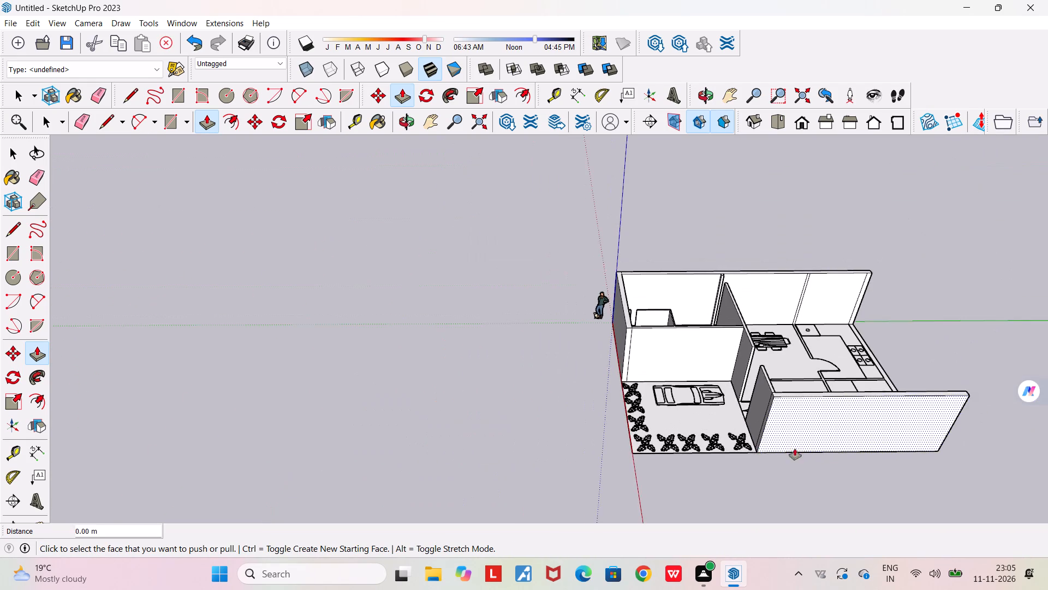
{"action": "middle_click_drag", "start_coordinate": [837, 449], "coordinate": [598, 402]}
{"action": "scroll", "coordinate": [598, 402], "scroll_direction": "down", "scroll_amount": 5}
{"action": "scroll", "coordinate": [638, 424], "scroll_direction": "down", "scroll_amount": 3}
{"action": "middle_click_drag", "start_coordinate": [680, 479], "coordinate": [595, 446]}
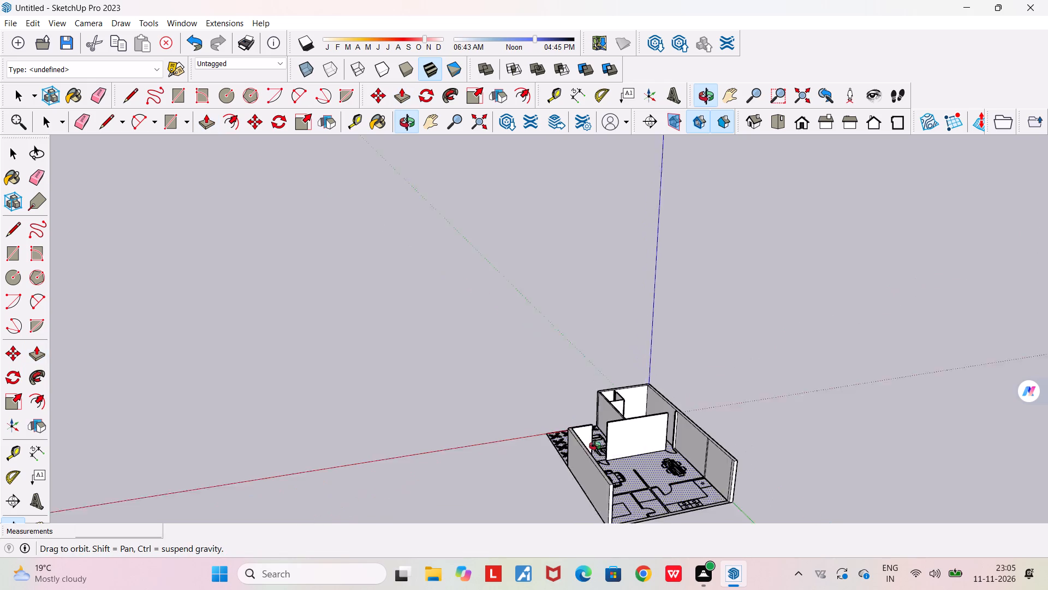
{"action": "middle_click_drag", "start_coordinate": [595, 446], "coordinate": [450, 434]}
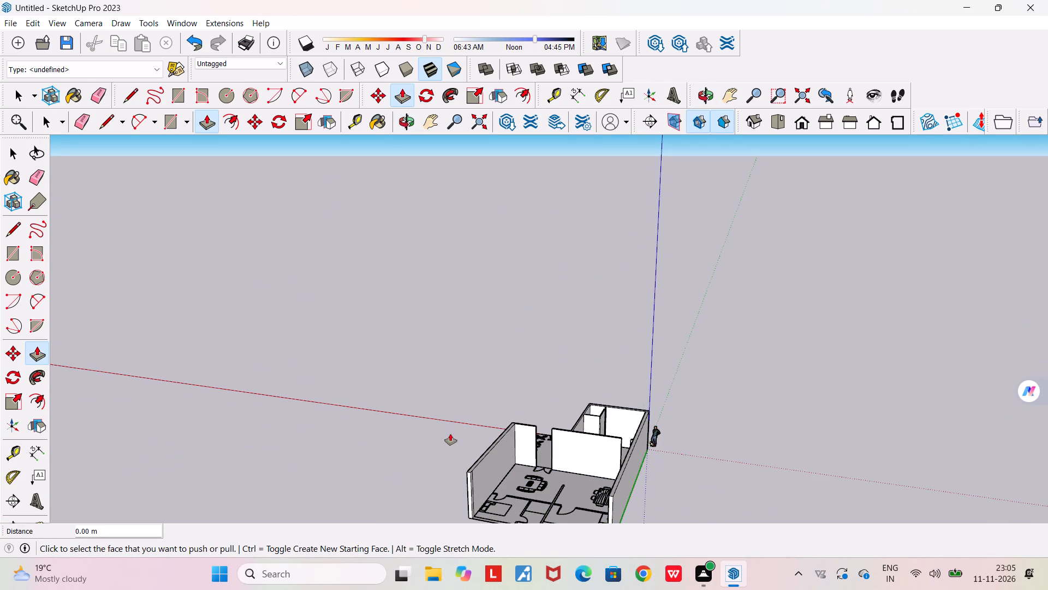
{"action": "scroll", "coordinate": [513, 498], "scroll_direction": "up", "scroll_amount": 4}
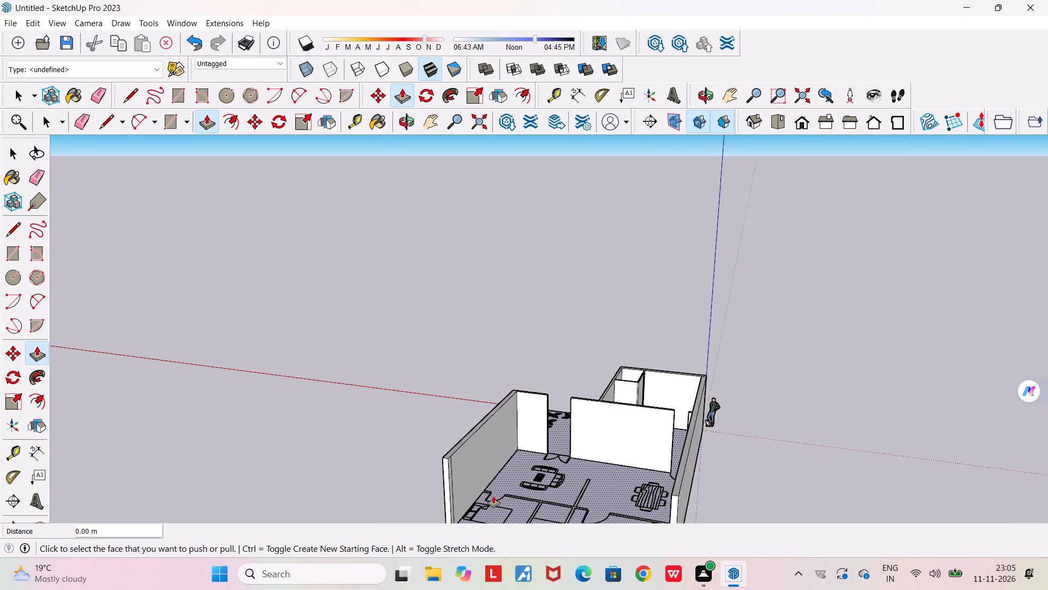
{"action": "scroll", "coordinate": [490, 494], "scroll_direction": "up", "scroll_amount": 20}
{"action": "scroll", "coordinate": [486, 490], "scroll_direction": "up", "scroll_amount": 7}
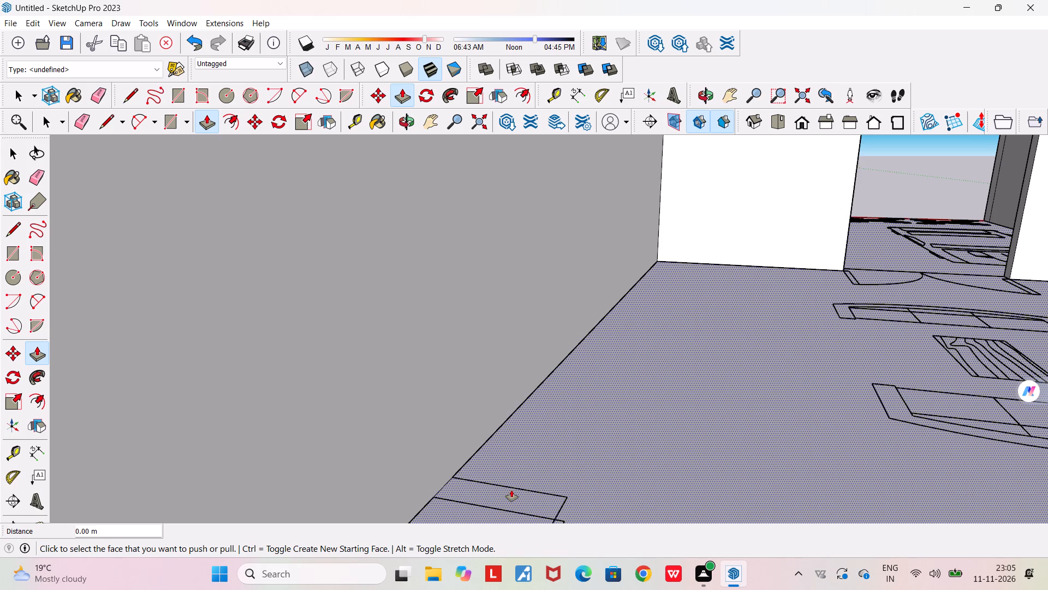
{"action": "scroll", "coordinate": [511, 488], "scroll_direction": "down", "scroll_amount": 14}
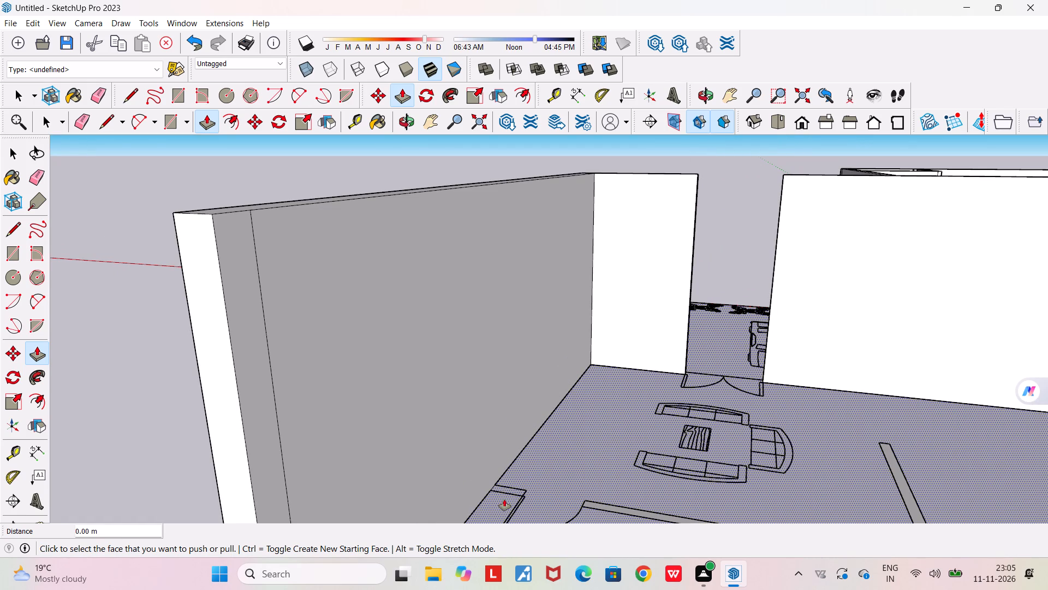
{"action": "scroll", "coordinate": [578, 467], "scroll_direction": "down", "scroll_amount": 7}
{"action": "scroll", "coordinate": [746, 516], "scroll_direction": "up", "scroll_amount": 5}
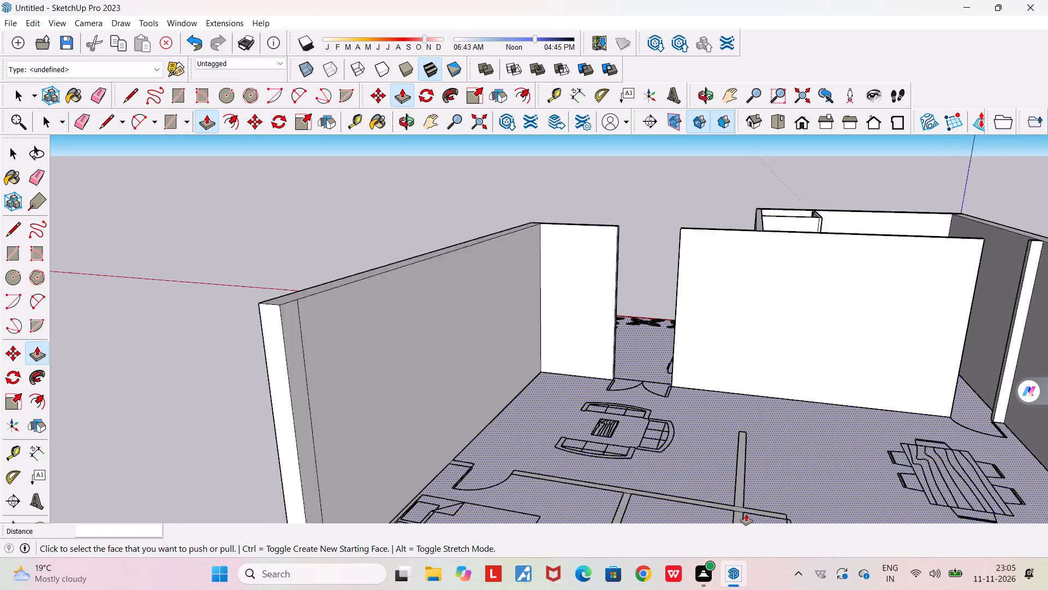
{"action": "scroll", "coordinate": [746, 514], "scroll_direction": "up", "scroll_amount": 8}
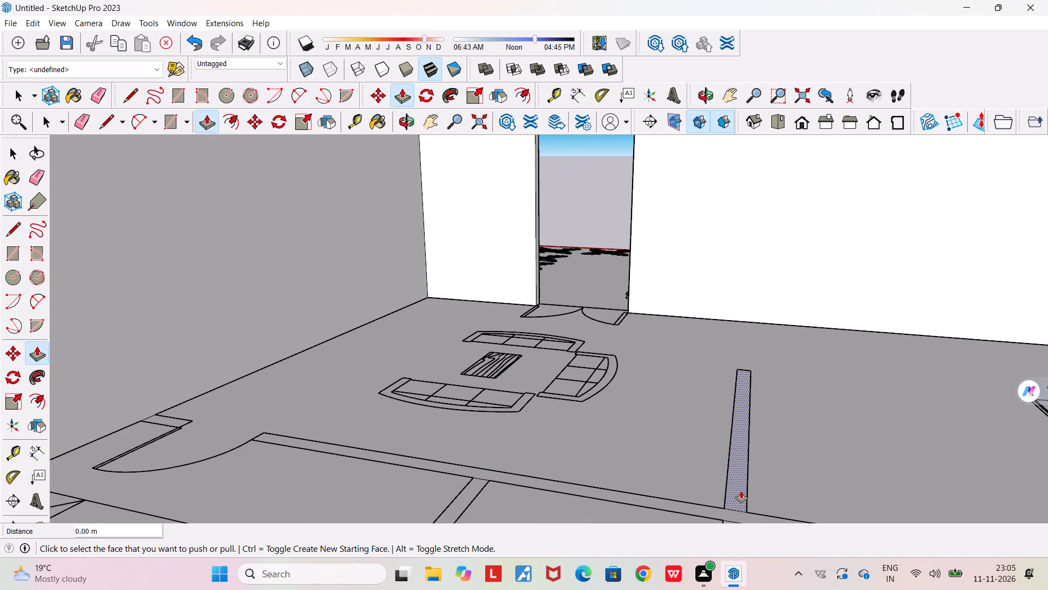
{"action": "double_click", "coordinate": [741, 491]}
Raise the long wall separating the living area from the rear bedroom and its attached room by the same 10'.
{"action": "scroll", "coordinate": [733, 494], "scroll_direction": "down", "scroll_amount": 5}
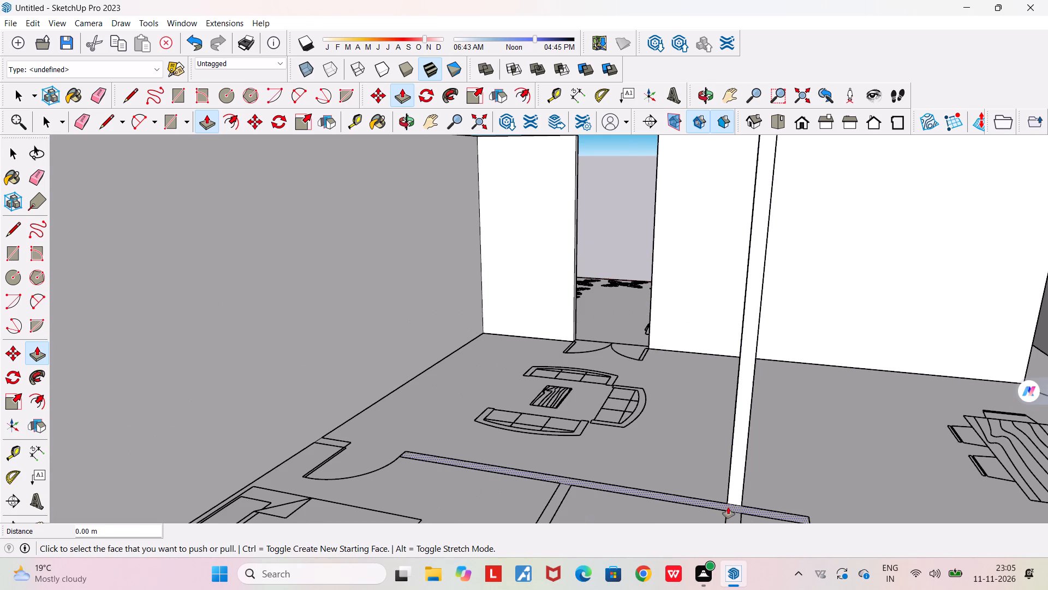
{"action": "scroll", "coordinate": [728, 507], "scroll_direction": "up", "scroll_amount": 7}
{"action": "double_click", "coordinate": [733, 504]}
Raise the wall between the rear bedroom and its attached room by the same 10'.
{"action": "scroll", "coordinate": [733, 504], "scroll_direction": "down", "scroll_amount": 11}
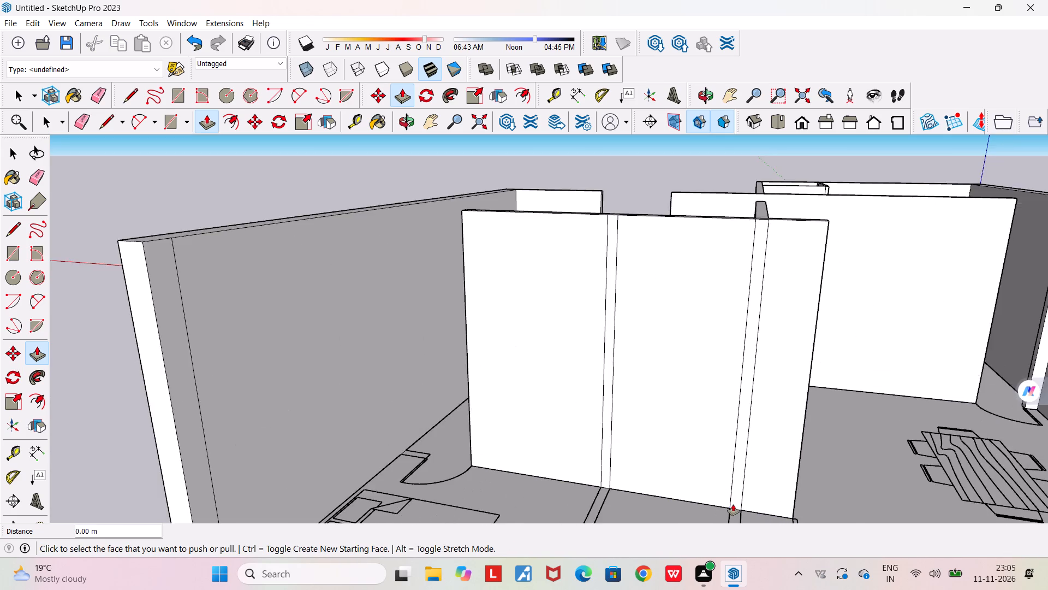
{"action": "scroll", "coordinate": [733, 504], "scroll_direction": "down", "scroll_amount": 18}
{"action": "middle_click", "coordinate": [743, 513]}
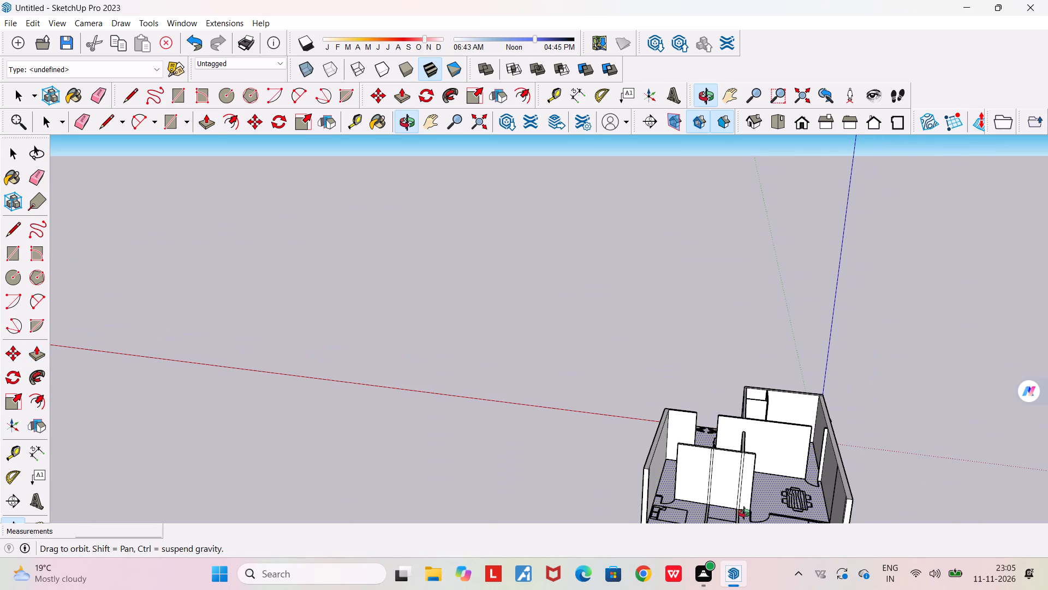
{"action": "middle_click_drag", "start_coordinate": [731, 490], "coordinate": [870, 439]}
{"action": "scroll", "coordinate": [758, 470], "scroll_direction": "up", "scroll_amount": 19}
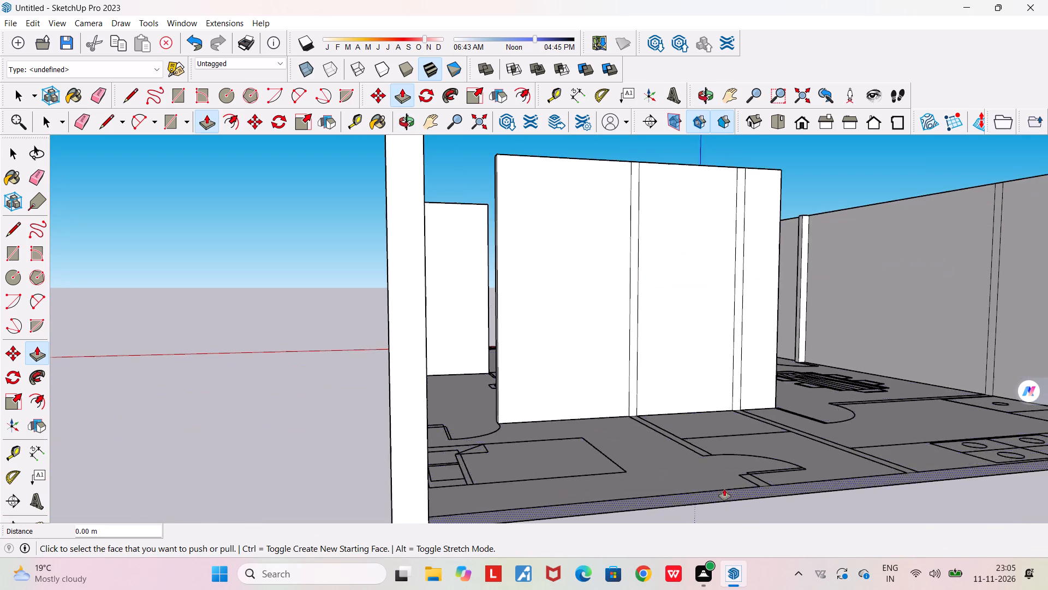
{"action": "scroll", "coordinate": [717, 461], "scroll_direction": "up", "scroll_amount": 7}
{"action": "scroll", "coordinate": [659, 427], "scroll_direction": "up", "scroll_amount": 7}
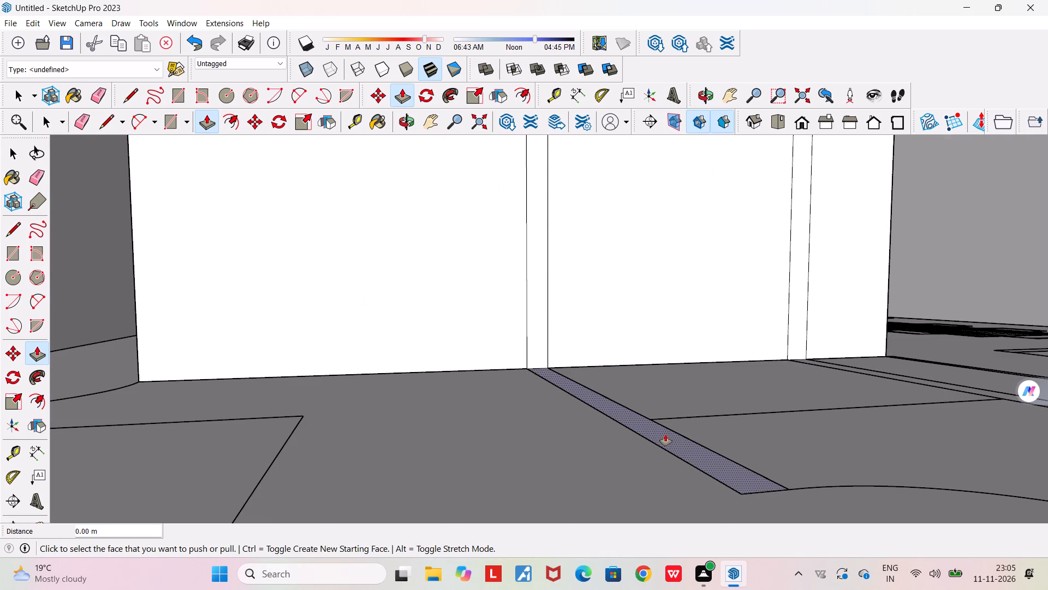
{"action": "double_click", "coordinate": [665, 434]}
Raise the wall between the rear bedroom's attached room and the kitchen by the same 10'.
{"action": "scroll", "coordinate": [665, 435], "scroll_direction": "down", "scroll_amount": 10}
{"action": "middle_click_drag", "start_coordinate": [911, 414], "coordinate": [772, 421]}
{"action": "scroll", "coordinate": [733, 493], "scroll_direction": "up", "scroll_amount": 6}
{"action": "double_click", "coordinate": [755, 470]}
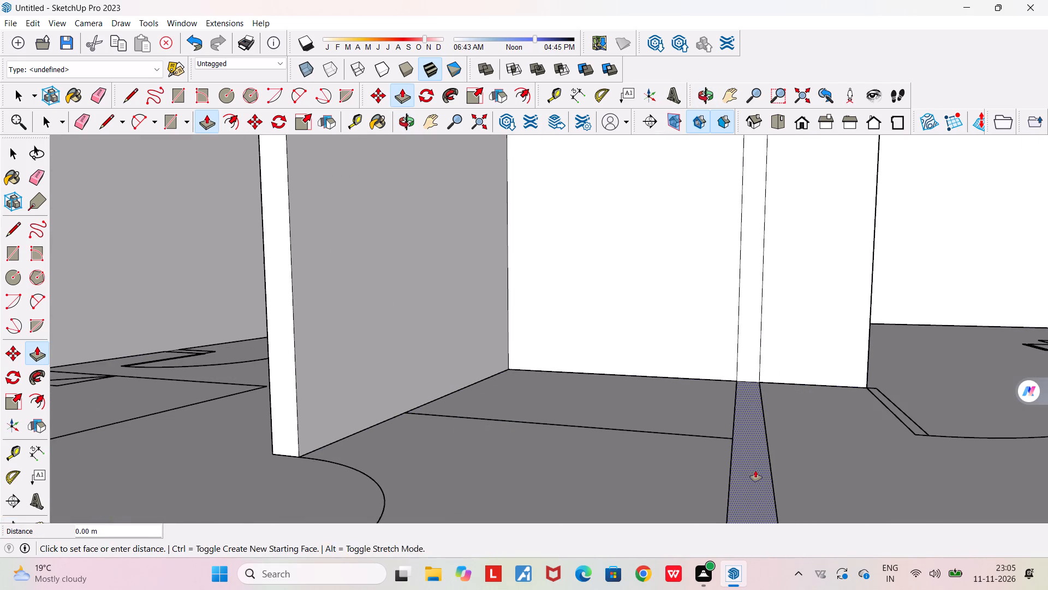
Raise the wall between the dining area and the kitchen by the same 10'.
{"action": "scroll", "coordinate": [755, 470], "scroll_direction": "down", "scroll_amount": 13}
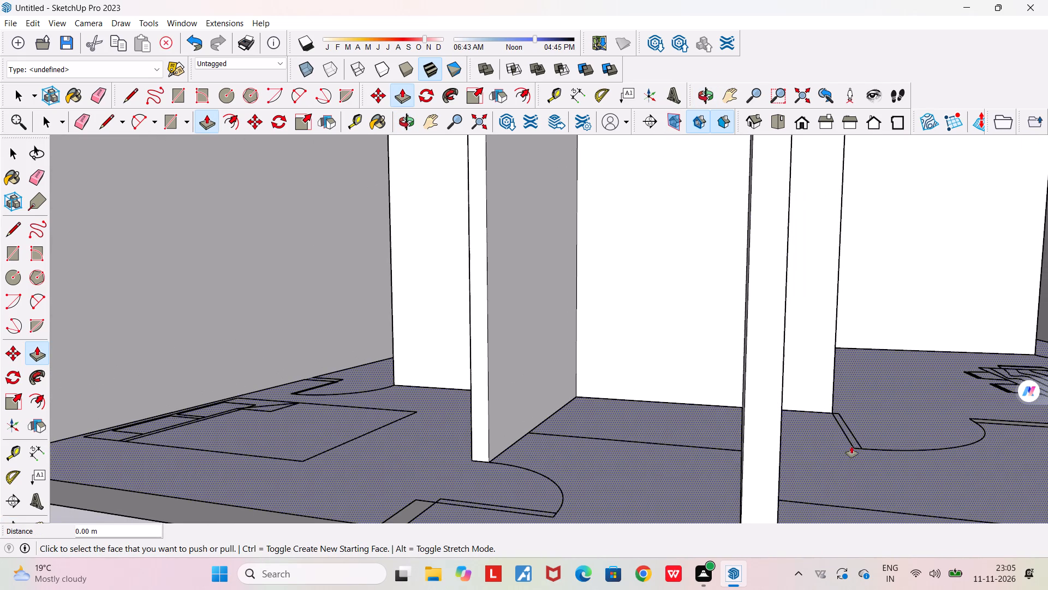
{"action": "scroll", "coordinate": [852, 445], "scroll_direction": "down", "scroll_amount": 13}
{"action": "scroll", "coordinate": [1010, 420], "scroll_direction": "up", "scroll_amount": 6}
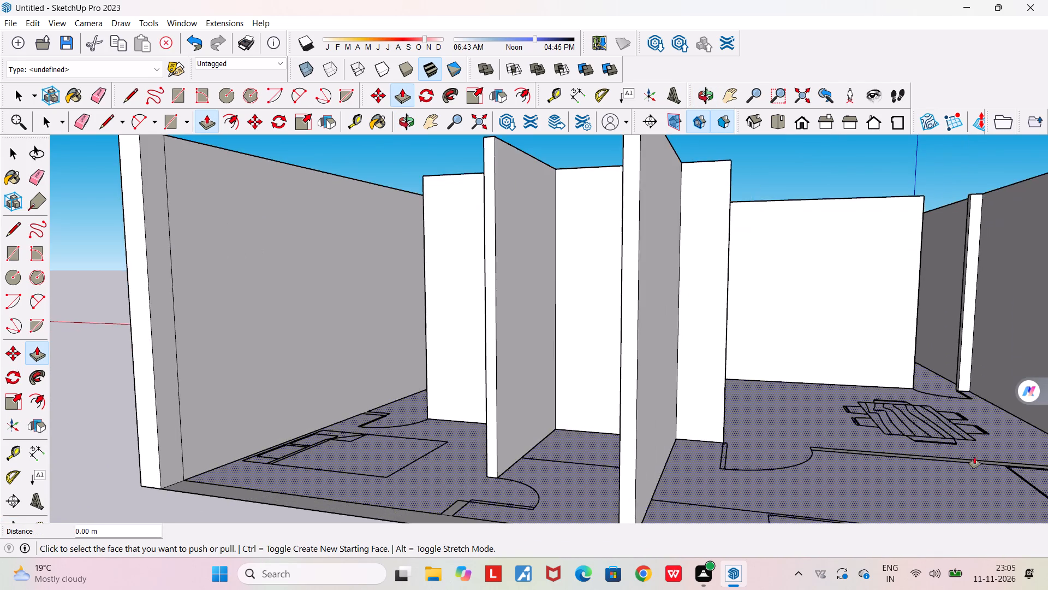
{"action": "scroll", "coordinate": [961, 471], "scroll_direction": "up", "scroll_amount": 20}
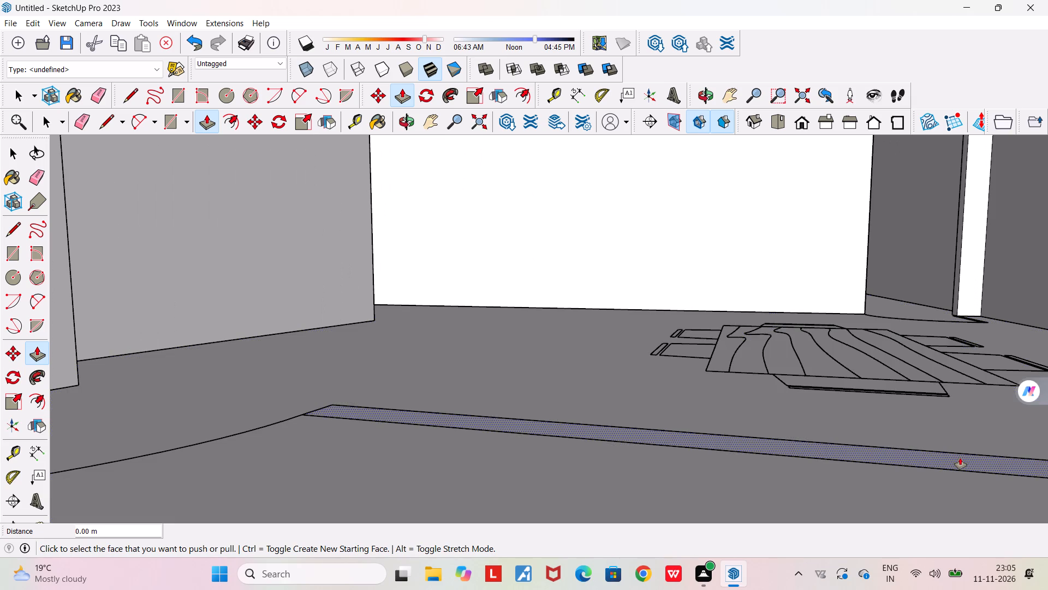
{"action": "double_click", "coordinate": [960, 458]}
Raise the short wall stub beside the door of the rear bedroom's attached room by the same 10'.
{"action": "scroll", "coordinate": [960, 457], "scroll_direction": "down", "scroll_amount": 20}
{"action": "scroll", "coordinate": [960, 457], "scroll_direction": "down", "scroll_amount": 16}
{"action": "scroll", "coordinate": [1011, 471], "scroll_direction": "up", "scroll_amount": 12}
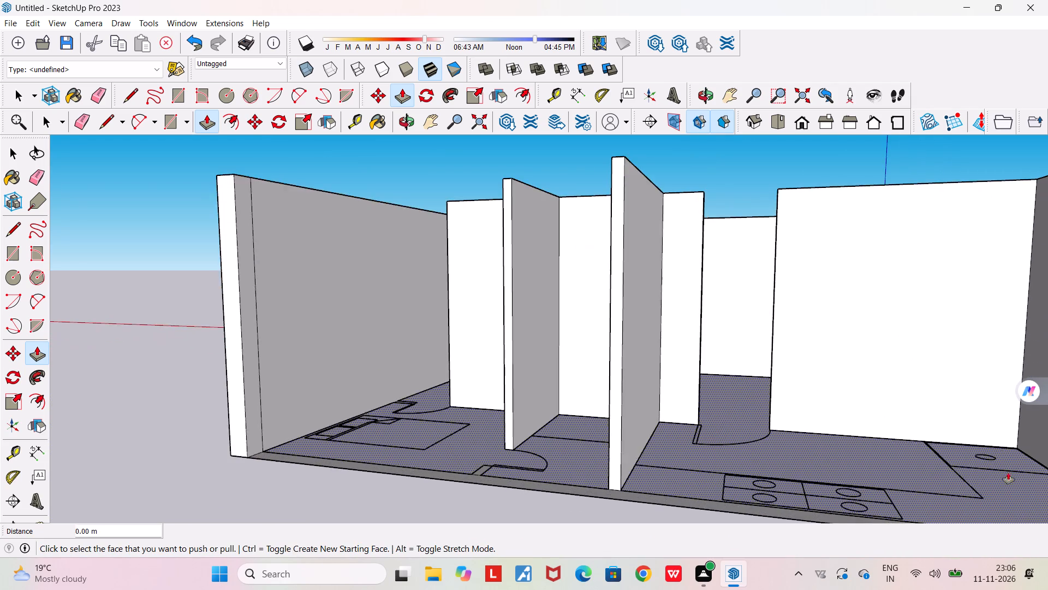
{"action": "scroll", "coordinate": [981, 492], "scroll_direction": "up", "scroll_amount": 8}
{"action": "scroll", "coordinate": [978, 485], "scroll_direction": "down", "scroll_amount": 12}
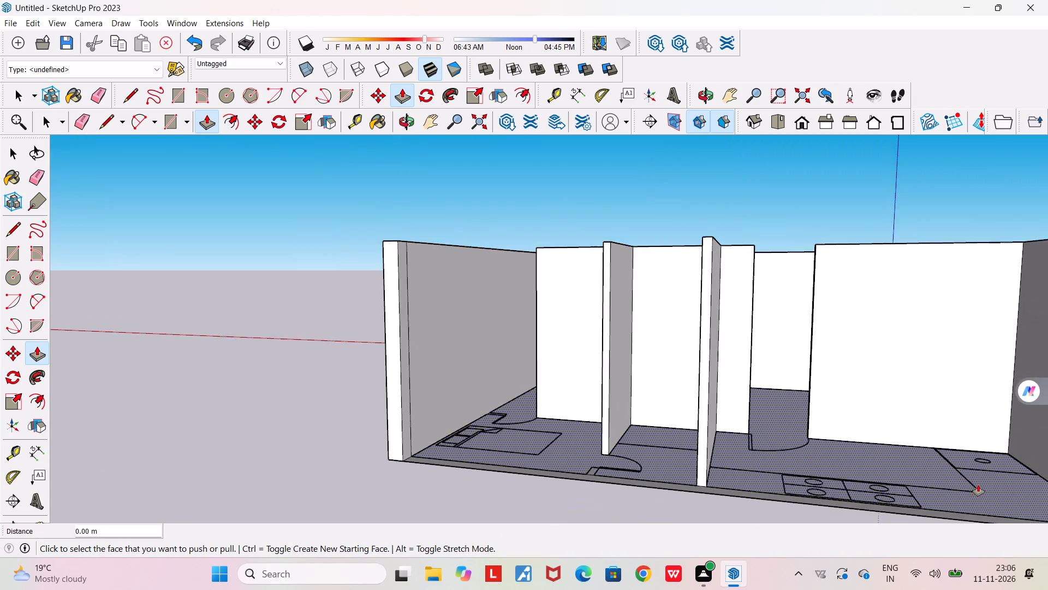
{"action": "scroll", "coordinate": [978, 485], "scroll_direction": "down", "scroll_amount": 4}
{"action": "scroll", "coordinate": [688, 464], "scroll_direction": "up", "scroll_amount": 16}
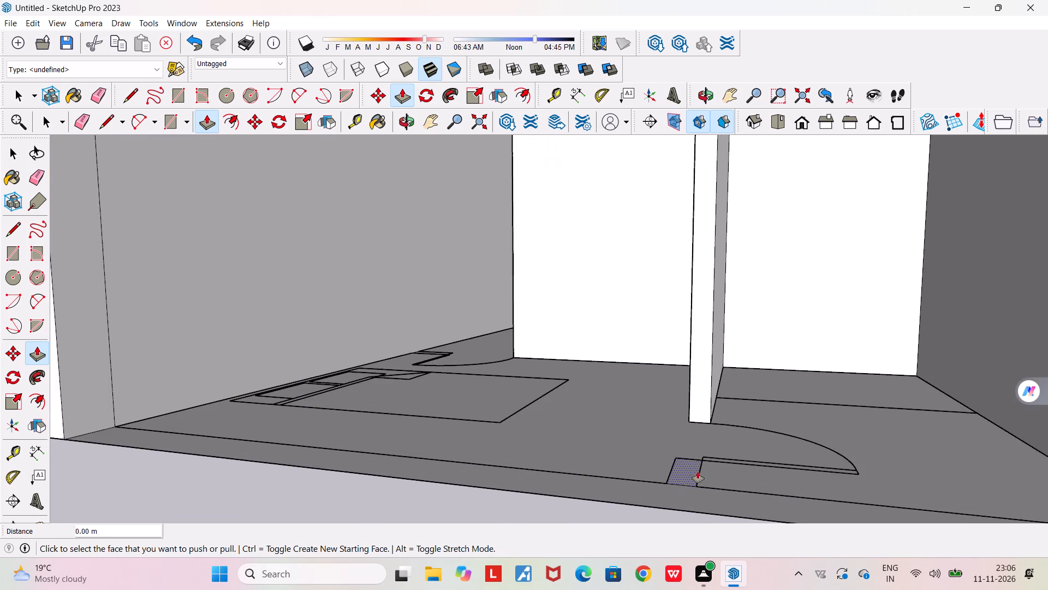
{"action": "scroll", "coordinate": [690, 469], "scroll_direction": "up", "scroll_amount": 6}
{"action": "double_click", "coordinate": [689, 470]}
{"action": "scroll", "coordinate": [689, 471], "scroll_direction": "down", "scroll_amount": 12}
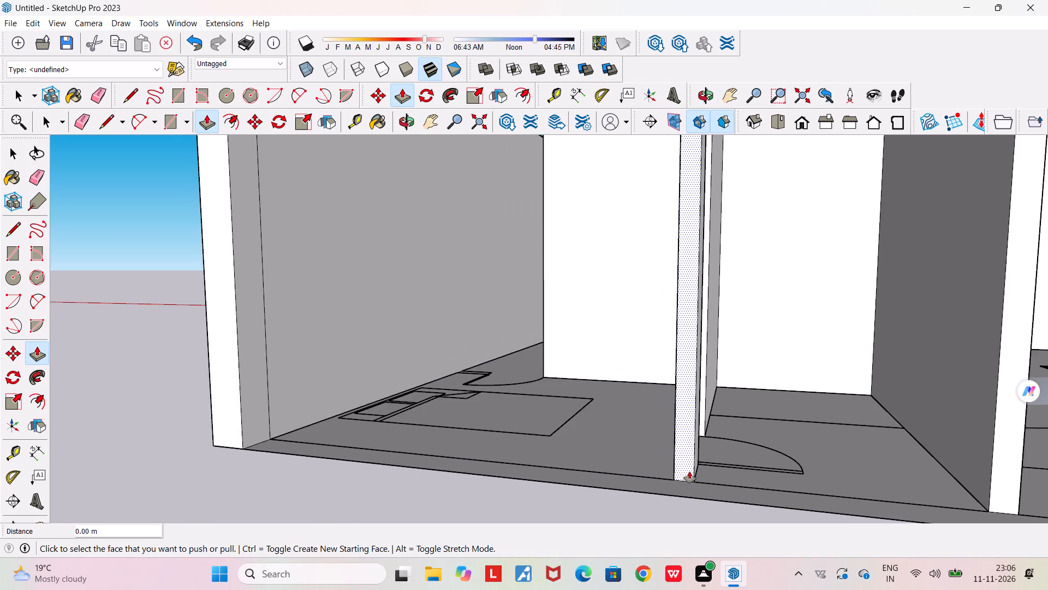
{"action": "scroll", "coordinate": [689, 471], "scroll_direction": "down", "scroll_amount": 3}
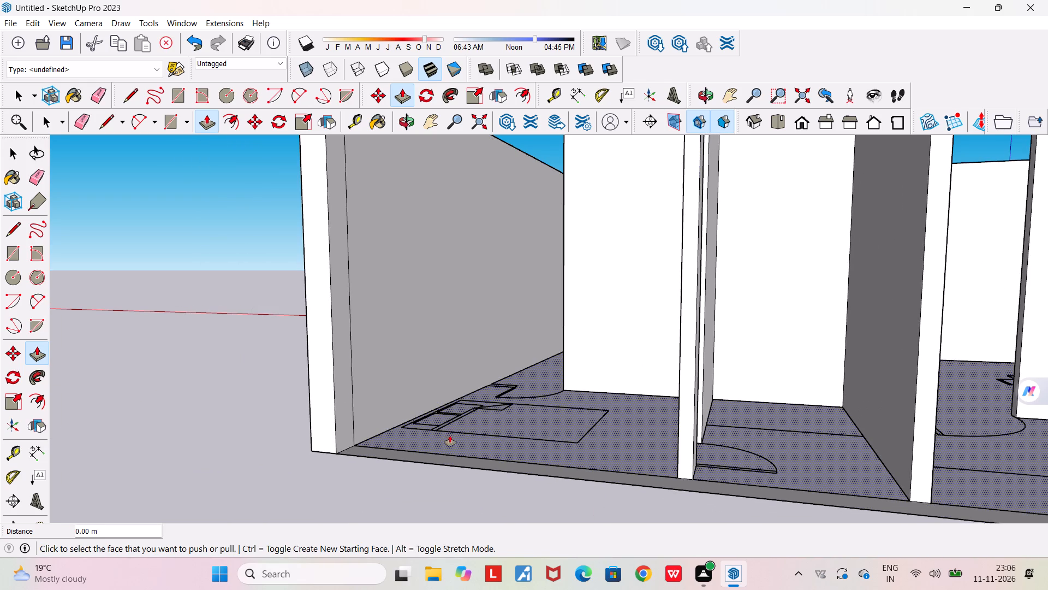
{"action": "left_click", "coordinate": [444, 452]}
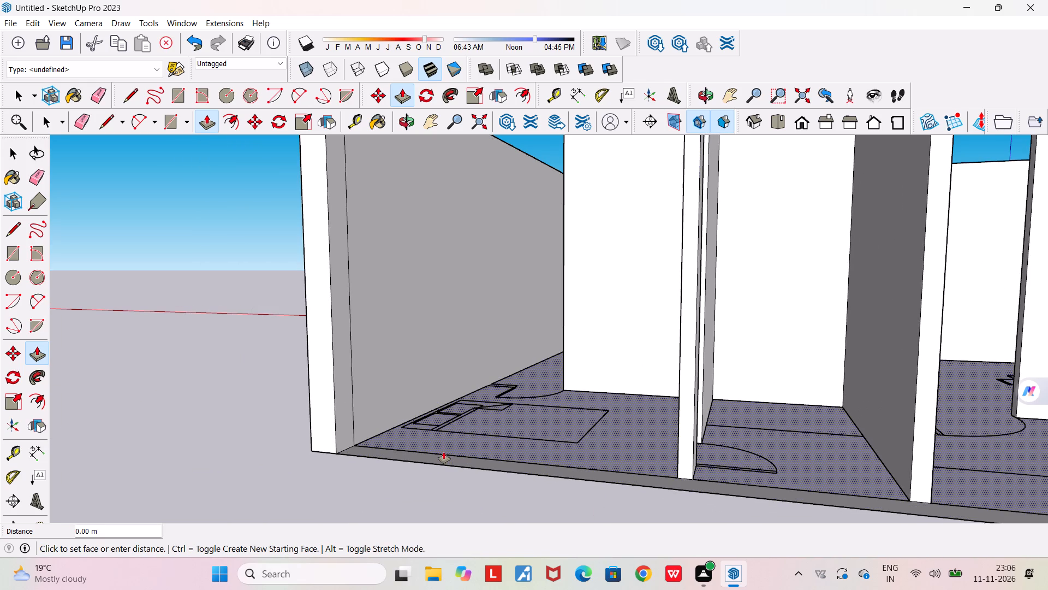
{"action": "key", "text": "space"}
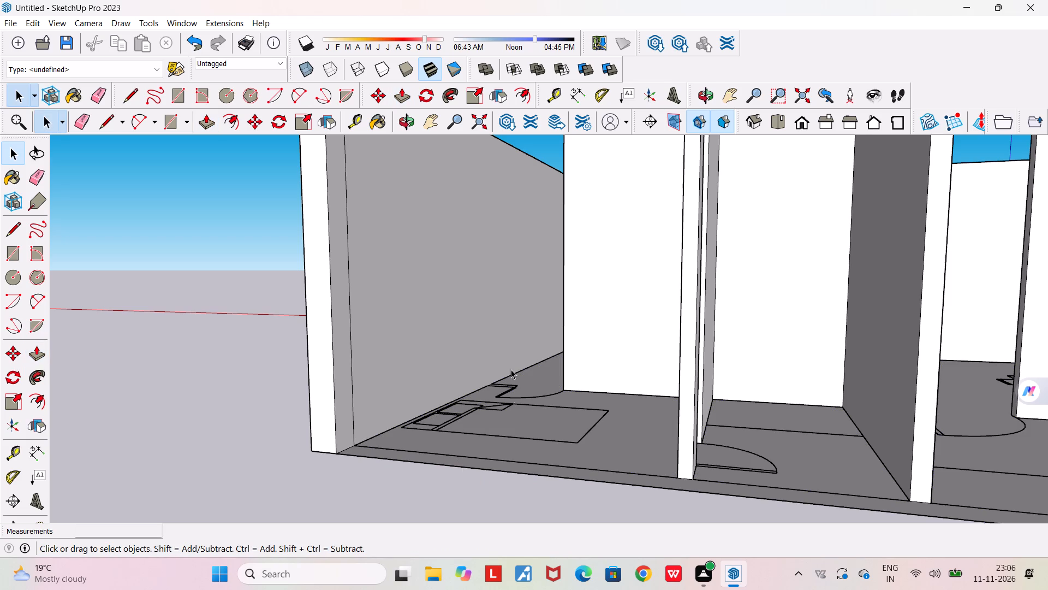
Trace the wall stub beside the rear bedroom's entrance door with a rectangle about 0.35 m by 0.11 m.
{"action": "middle_click_drag", "start_coordinate": [514, 393], "coordinate": [583, 563]}
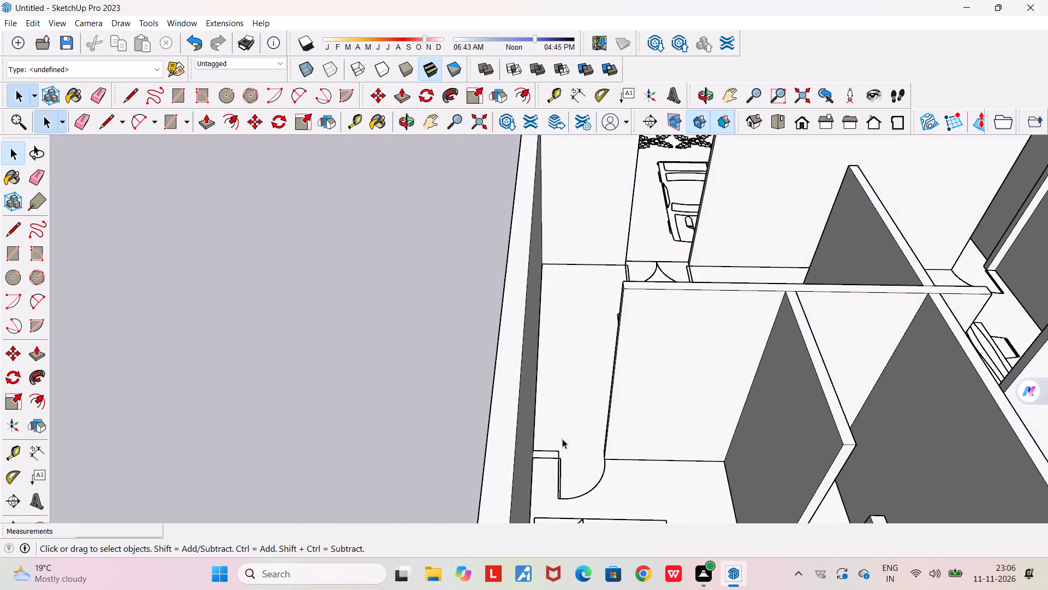
{"action": "scroll", "coordinate": [562, 439], "scroll_direction": "up", "scroll_amount": 4}
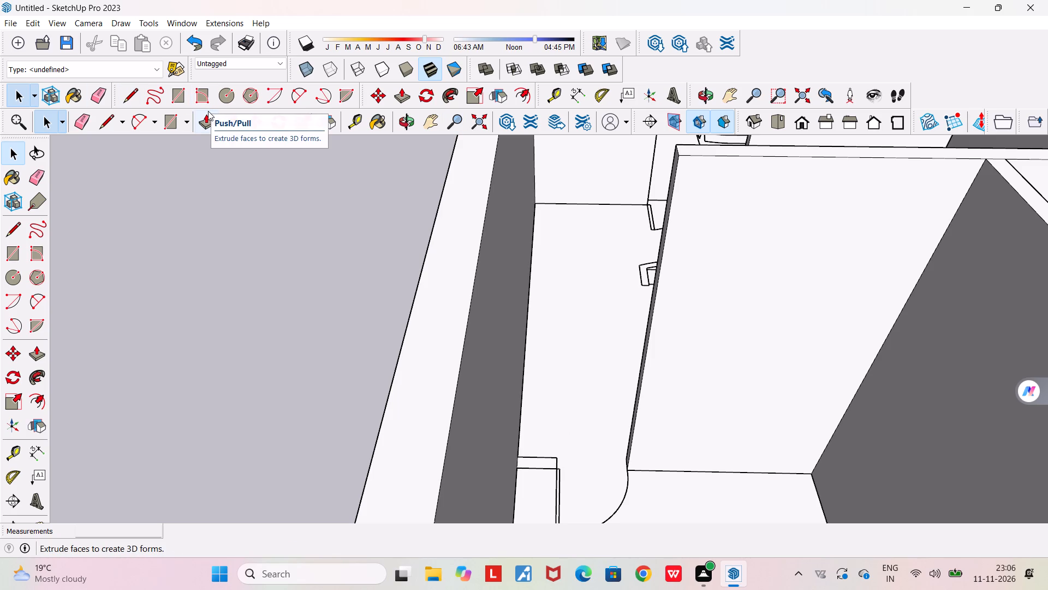
{"action": "left_click", "coordinate": [181, 97]}
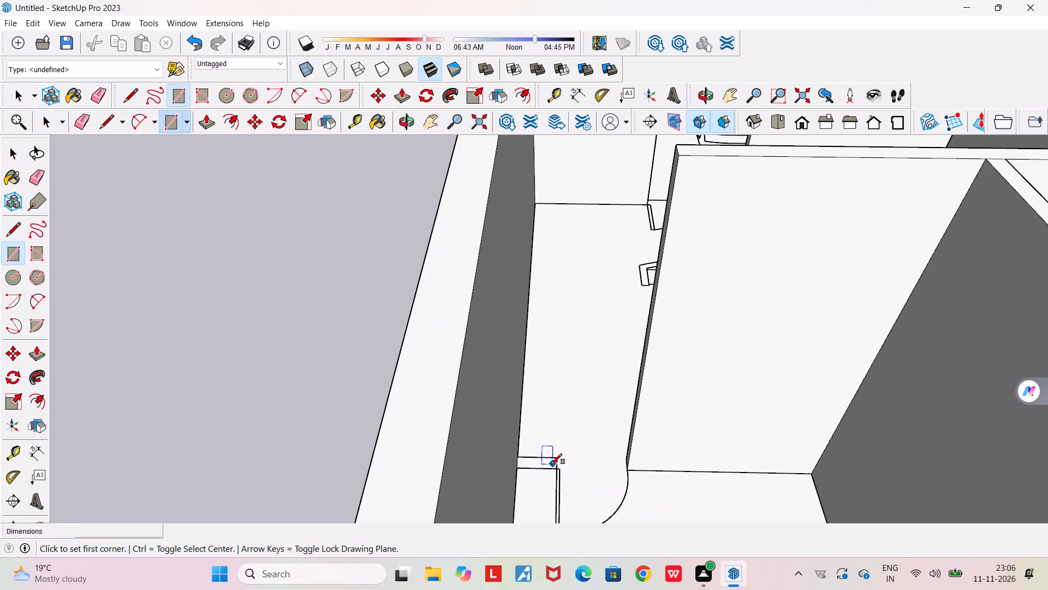
{"action": "scroll", "coordinate": [543, 468], "scroll_direction": "up", "scroll_amount": 11}
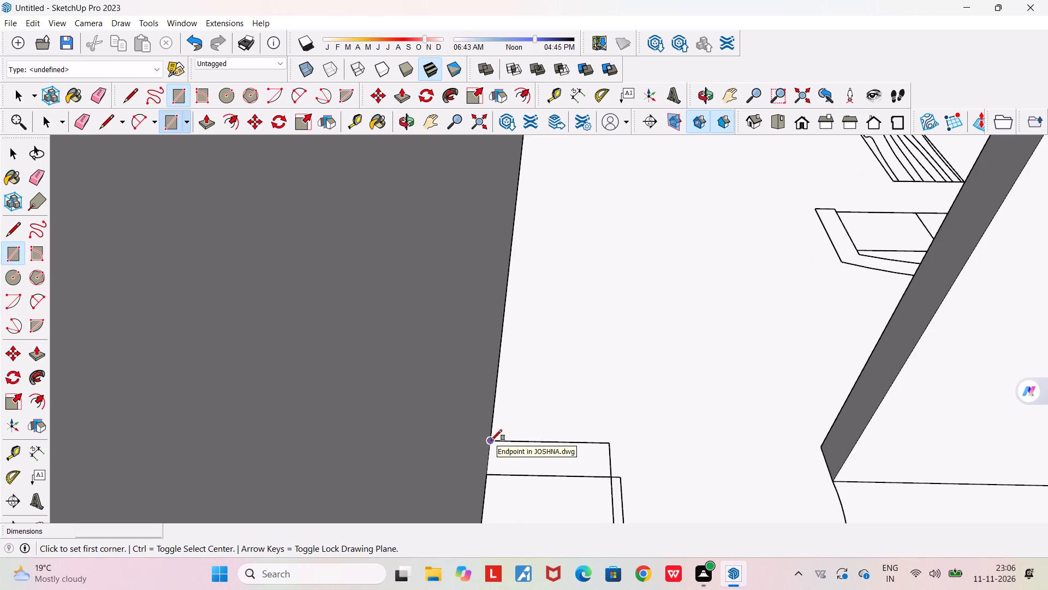
{"action": "left_click", "coordinate": [491, 440]}
{"action": "left_click", "coordinate": [615, 477]}
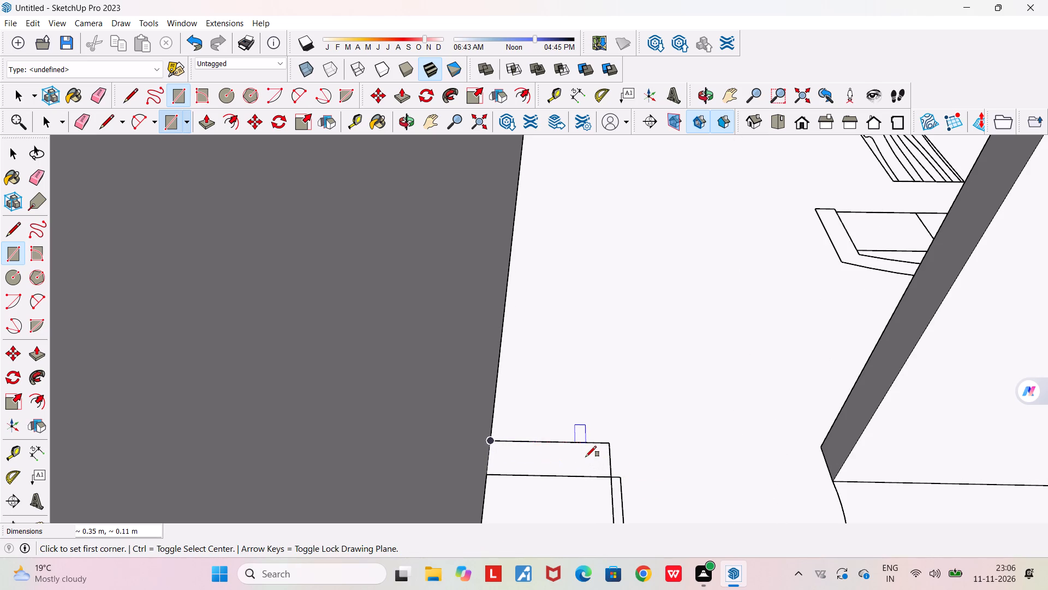
{"action": "key", "text": "space"}
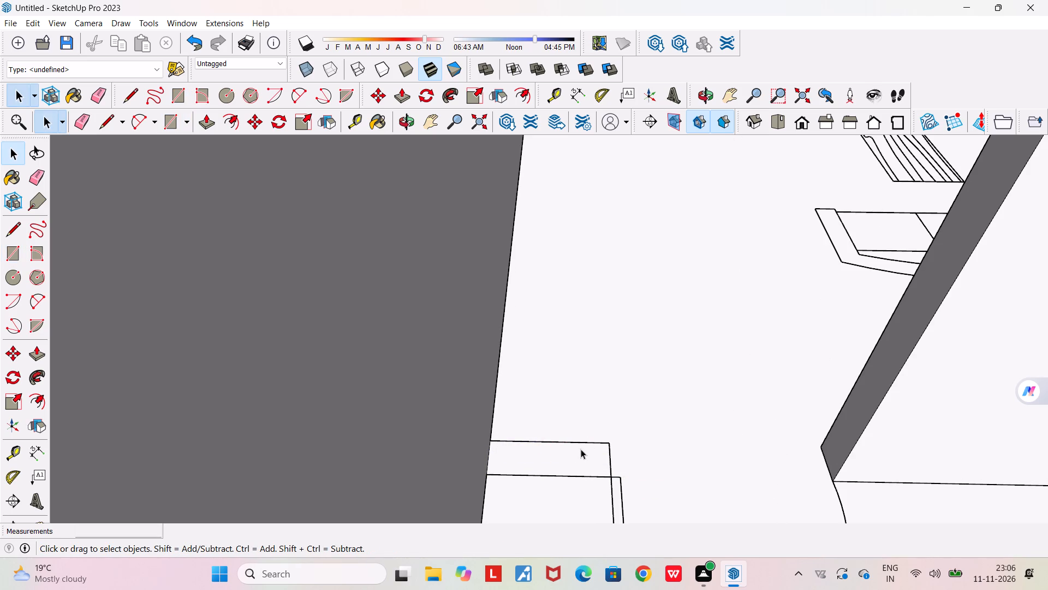
Raise the traced stub beside the rear bedroom's entrance door by 10' with Push/Pull.
{"action": "key", "text": "p"}
{"action": "left_click", "coordinate": [577, 452]}
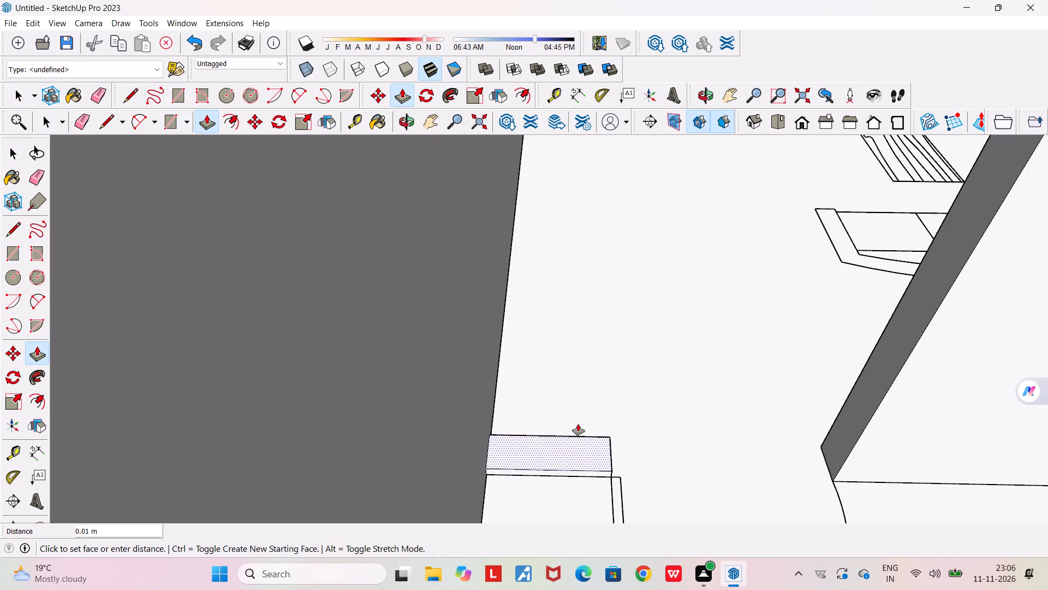
{"action": "type", "text": "10'"}
{"action": "key", "text": "Return"}
{"action": "scroll", "coordinate": [558, 298], "scroll_direction": "down", "scroll_amount": 20}
{"action": "scroll", "coordinate": [558, 298], "scroll_direction": "down", "scroll_amount": 2}
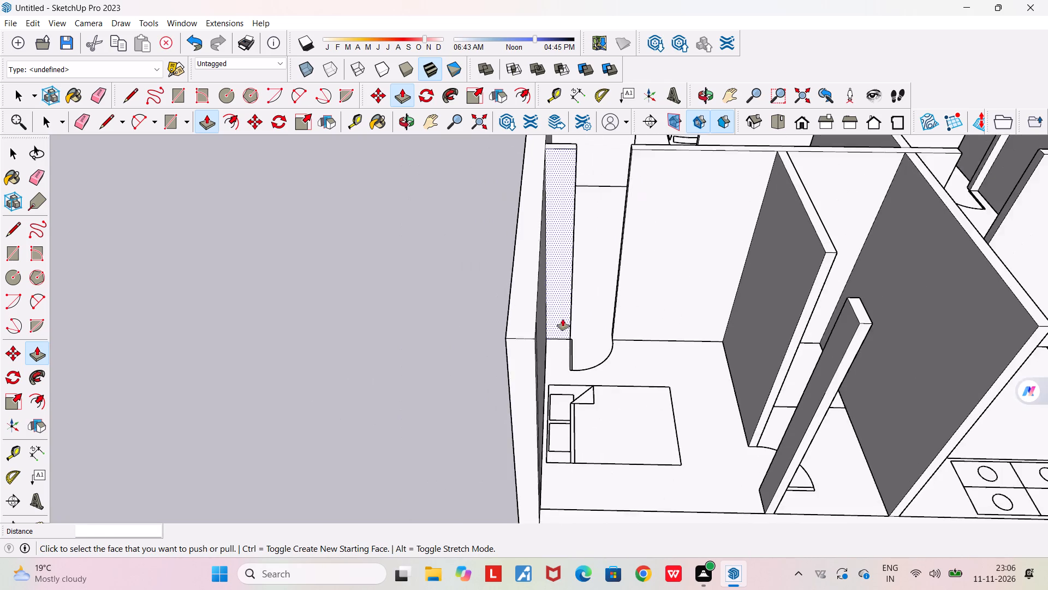
Inspect the raised walls of the whole house from above and from several sides.
{"action": "scroll", "coordinate": [563, 319], "scroll_direction": "down", "scroll_amount": 3}
{"action": "scroll", "coordinate": [562, 437], "scroll_direction": "up", "scroll_amount": 12}
{"action": "double_click", "coordinate": [552, 428]}
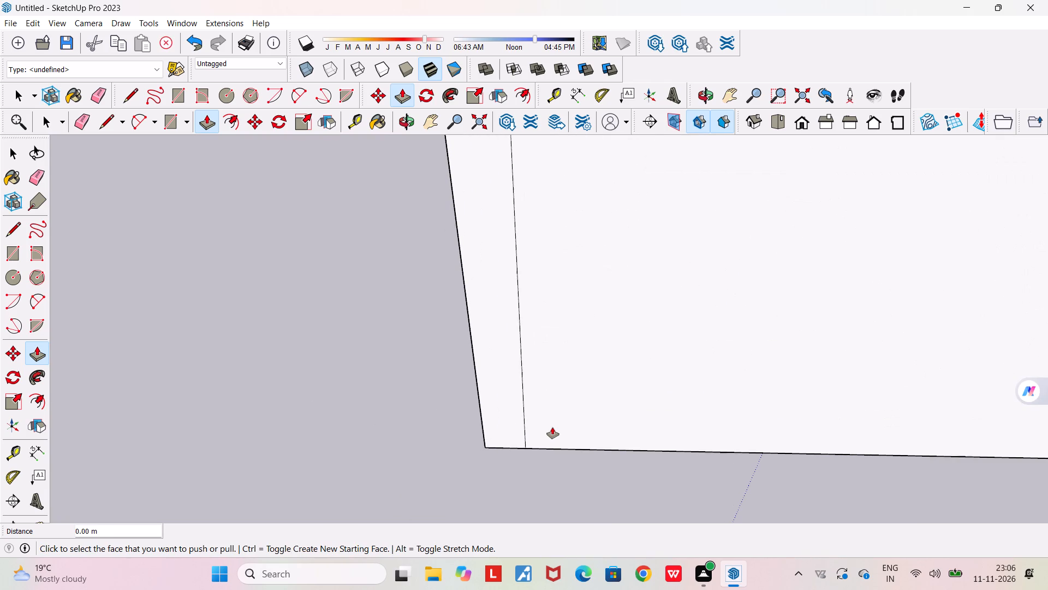
{"action": "scroll", "coordinate": [552, 427], "scroll_direction": "down", "scroll_amount": 20}
{"action": "scroll", "coordinate": [552, 427], "scroll_direction": "down", "scroll_amount": 4}
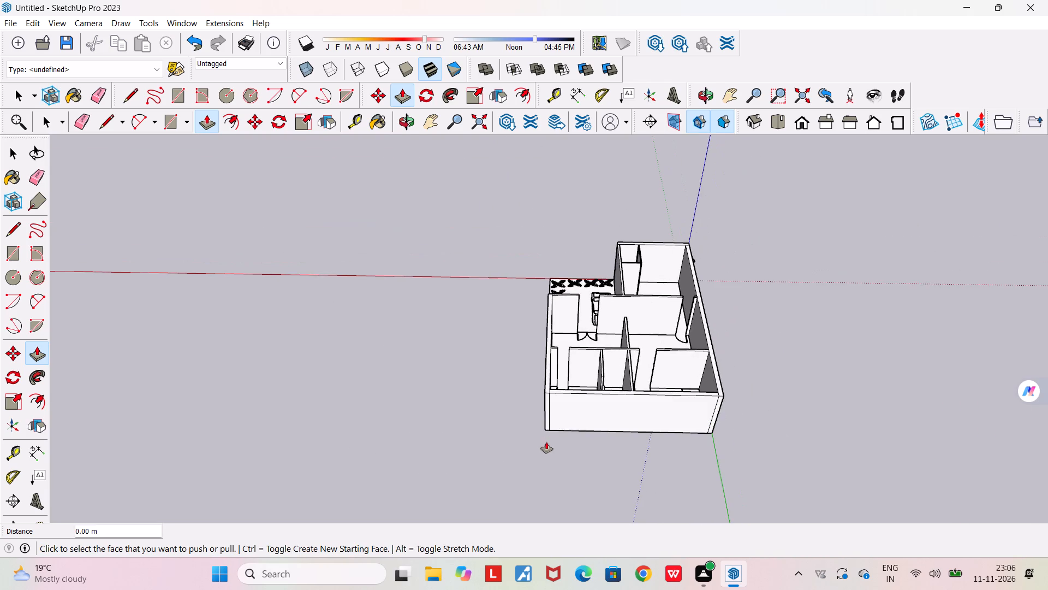
{"action": "middle_click_drag", "start_coordinate": [546, 441], "coordinate": [1046, 580]}
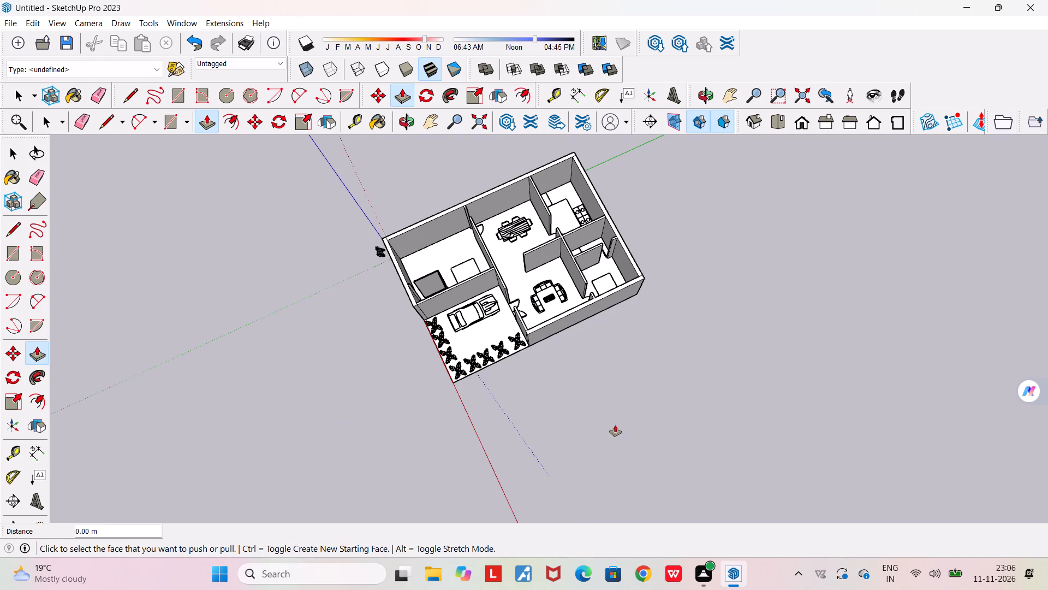
{"action": "middle_click_drag", "start_coordinate": [615, 425], "coordinate": [879, 286]}
{"action": "scroll", "coordinate": [450, 326], "scroll_direction": "up", "scroll_amount": 8}
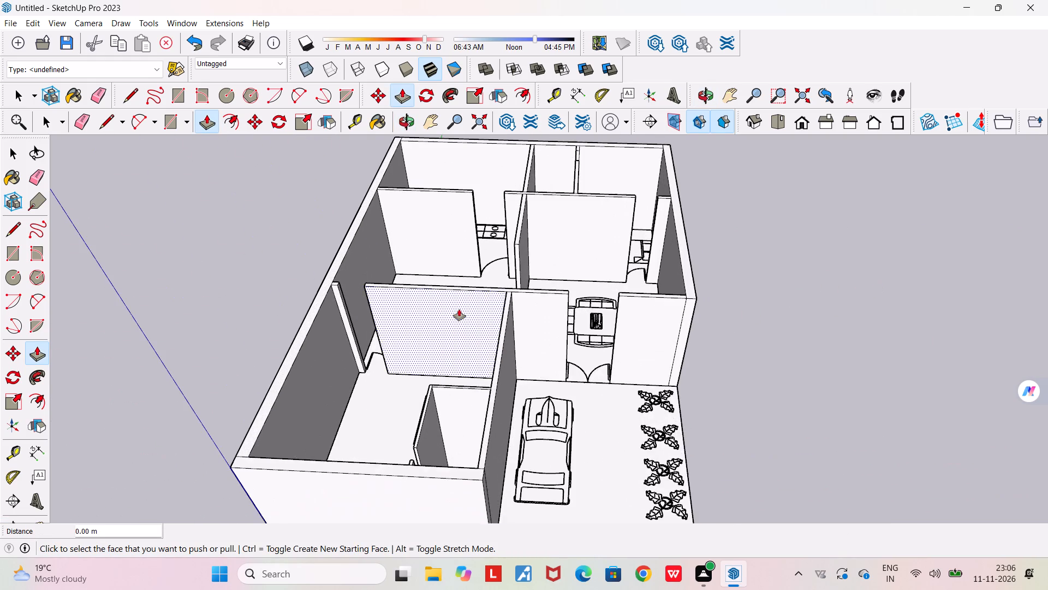
{"action": "middle_click_drag", "start_coordinate": [461, 307], "coordinate": [248, 367]}
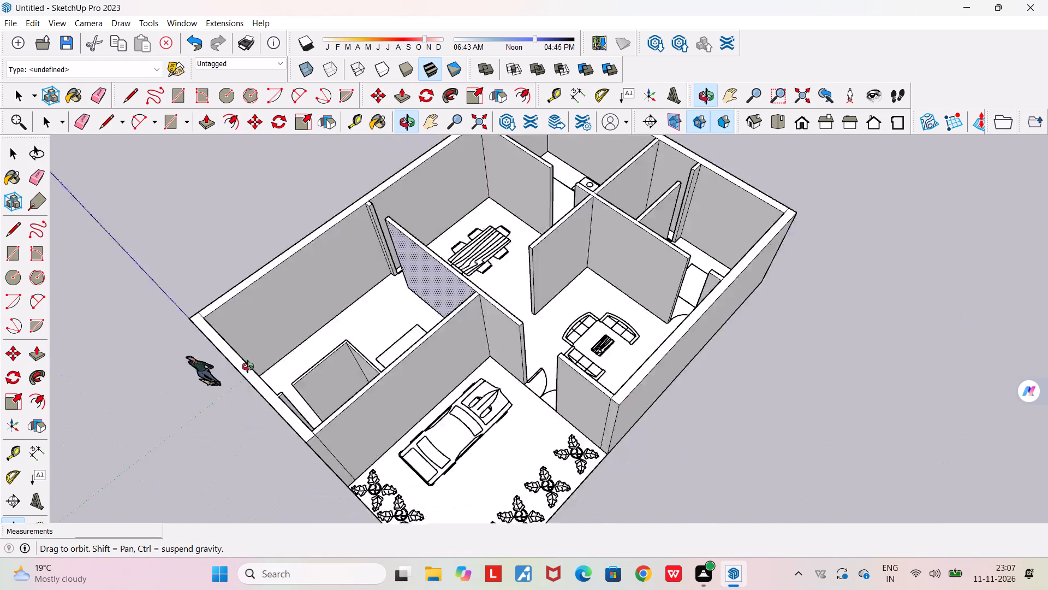
{"action": "middle_click_drag", "start_coordinate": [248, 367], "coordinate": [332, 487]}
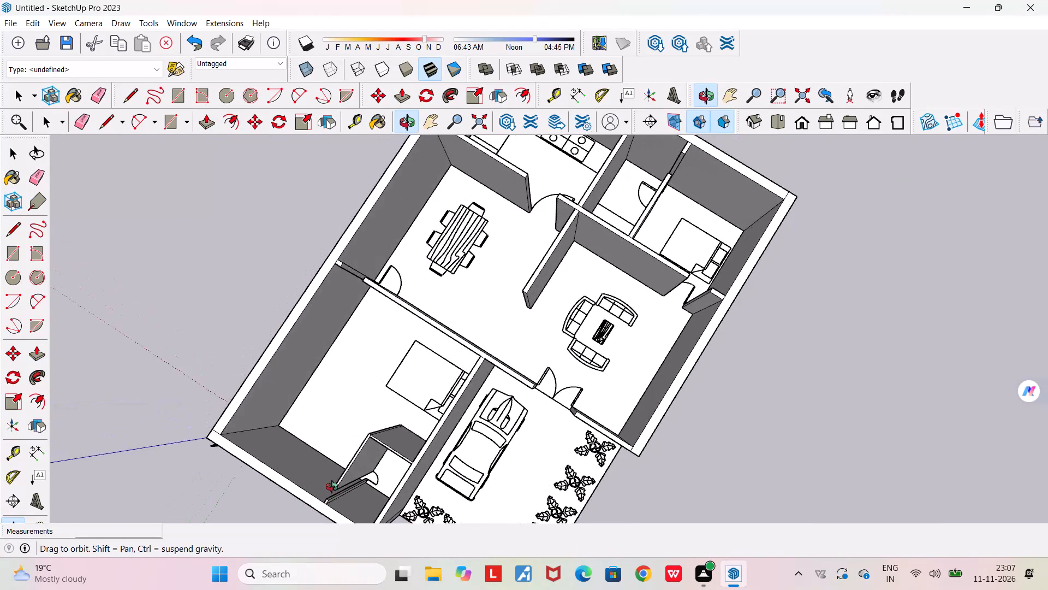
{"action": "middle_click_drag", "start_coordinate": [332, 487], "coordinate": [294, 314]}
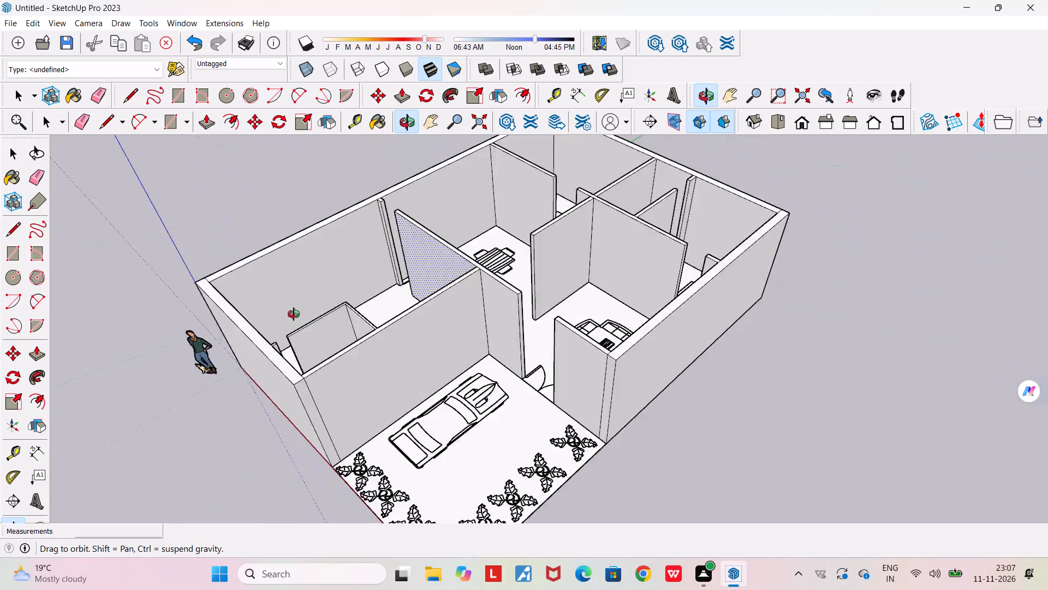
{"action": "middle_click_drag", "start_coordinate": [294, 314], "coordinate": [419, 270]}
{"action": "scroll", "coordinate": [419, 269], "scroll_direction": "down", "scroll_amount": 10}
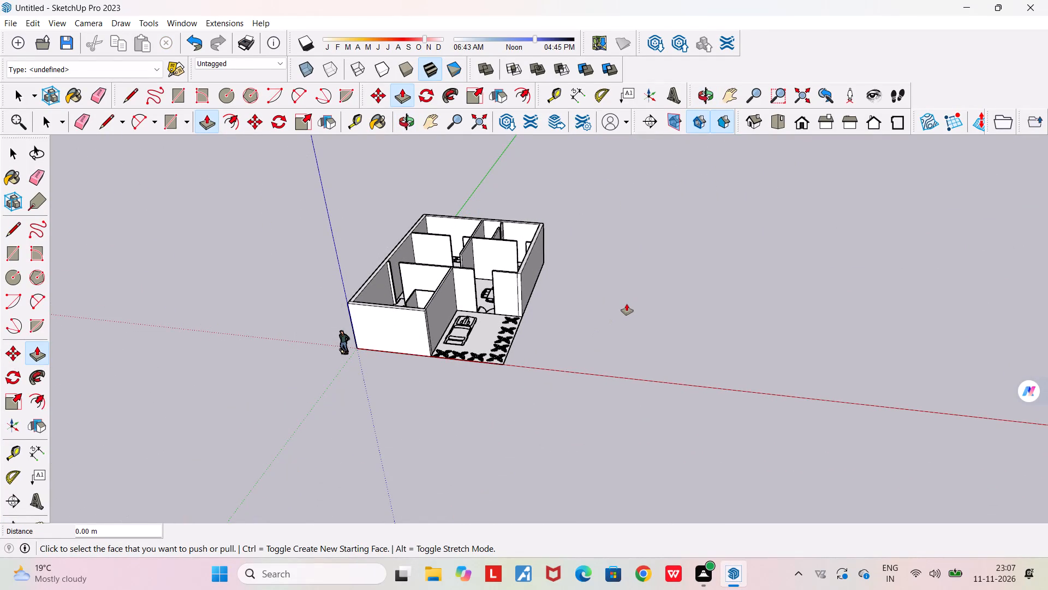
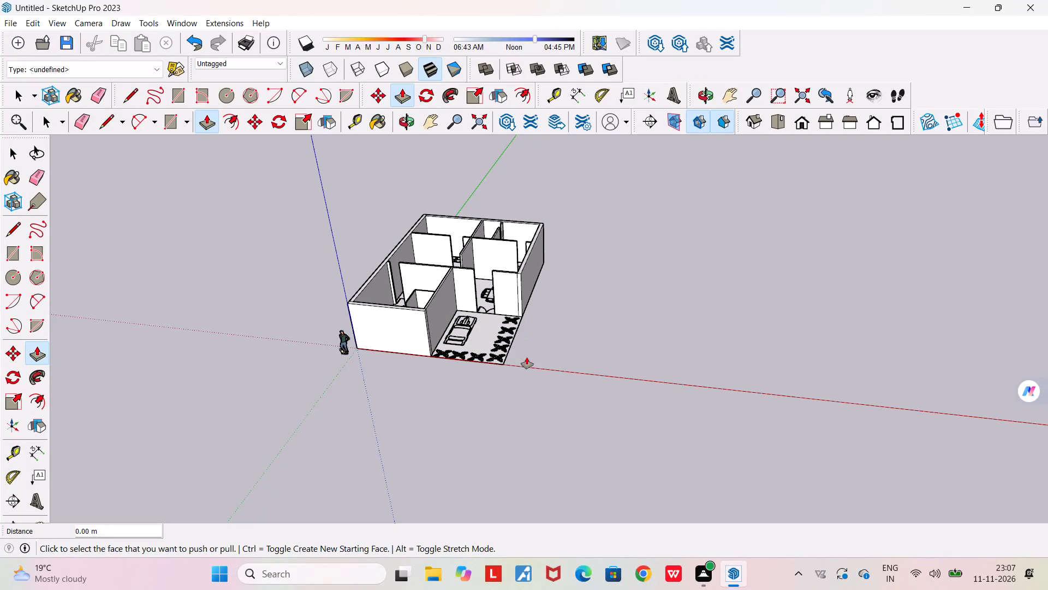
Examine the raised house from above and set the standard Top view.
{"action": "middle_click_drag", "start_coordinate": [542, 344], "coordinate": [542, 357]}
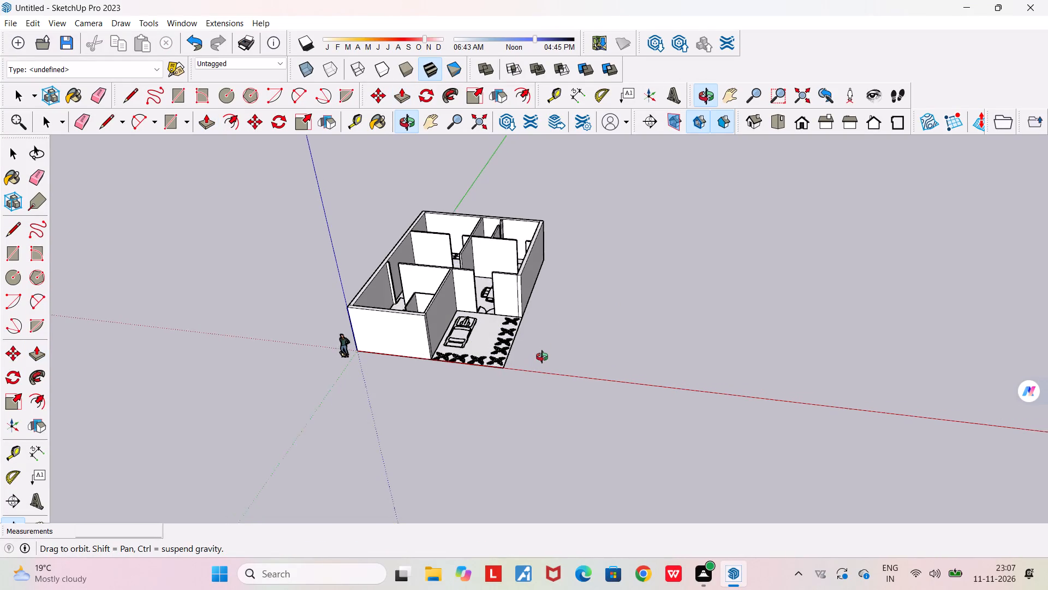
{"action": "middle_click_drag", "start_coordinate": [542, 357], "coordinate": [545, 416]}
{"action": "scroll", "coordinate": [545, 416], "scroll_direction": "down", "scroll_amount": 3}
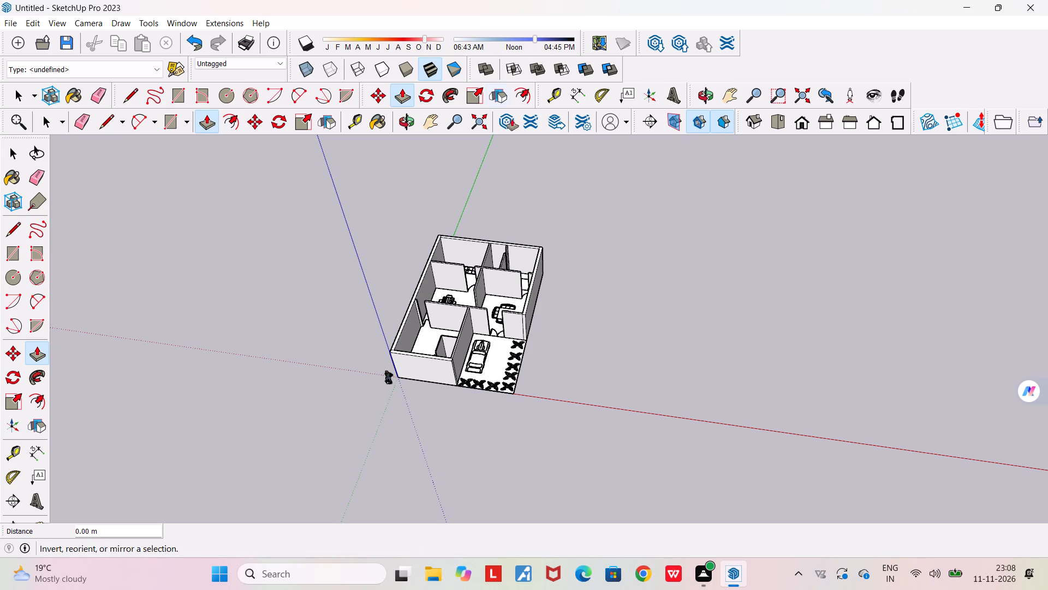
{"action": "key", "text": "space"}
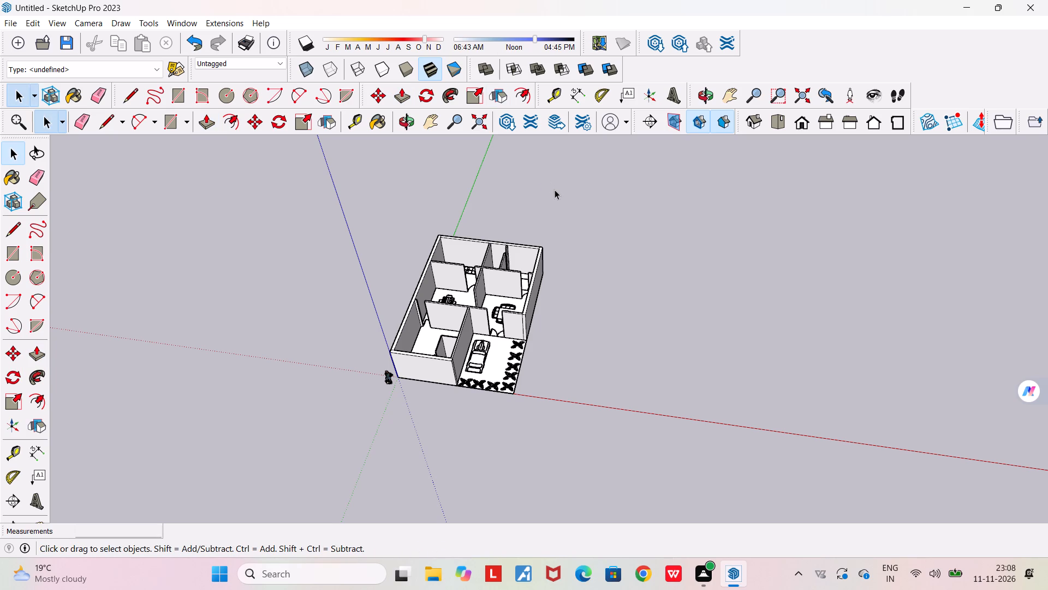
{"action": "middle_click_drag", "start_coordinate": [555, 190], "coordinate": [602, 394]}
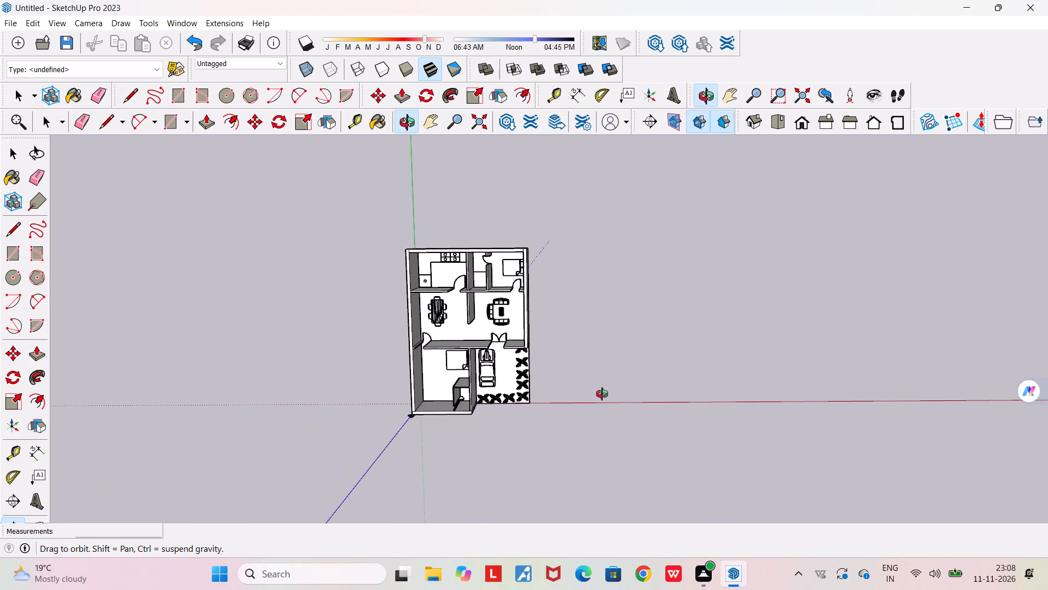
{"action": "middle_click_drag", "start_coordinate": [602, 394], "coordinate": [616, 379]}
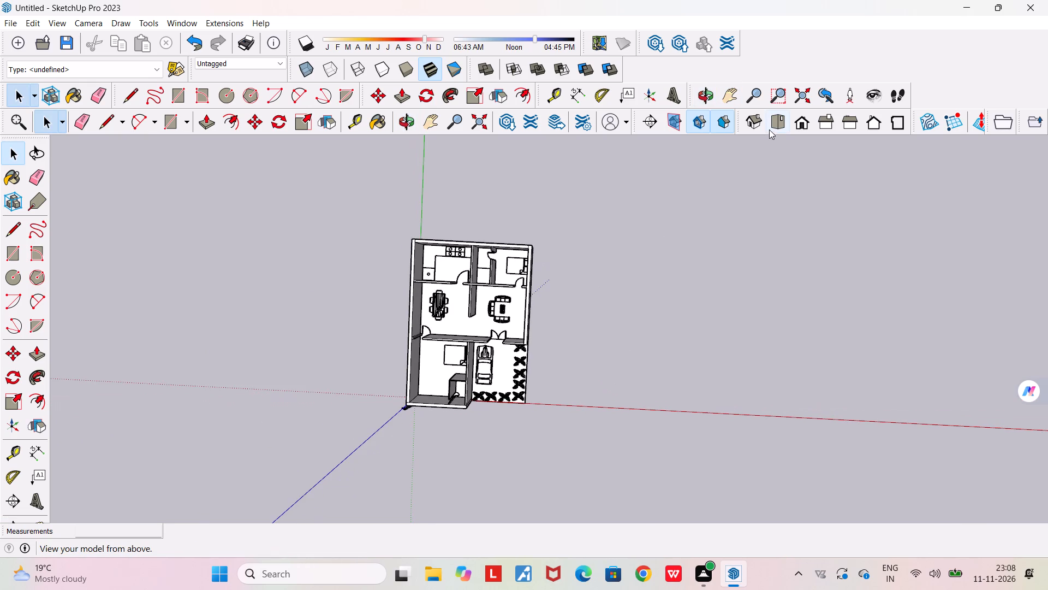
{"action": "left_click", "coordinate": [771, 128]}
{"action": "scroll", "coordinate": [545, 382], "scroll_direction": "up", "scroll_amount": 8}
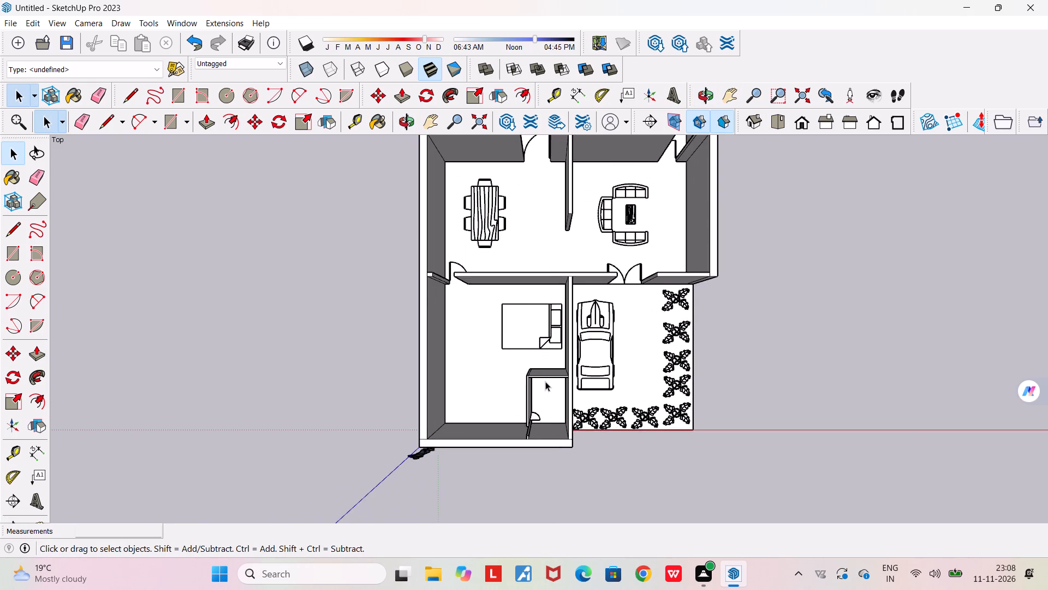
{"action": "scroll", "coordinate": [545, 381], "scroll_direction": "down", "scroll_amount": 8}
{"action": "scroll", "coordinate": [630, 231], "scroll_direction": "up", "scroll_amount": 6}
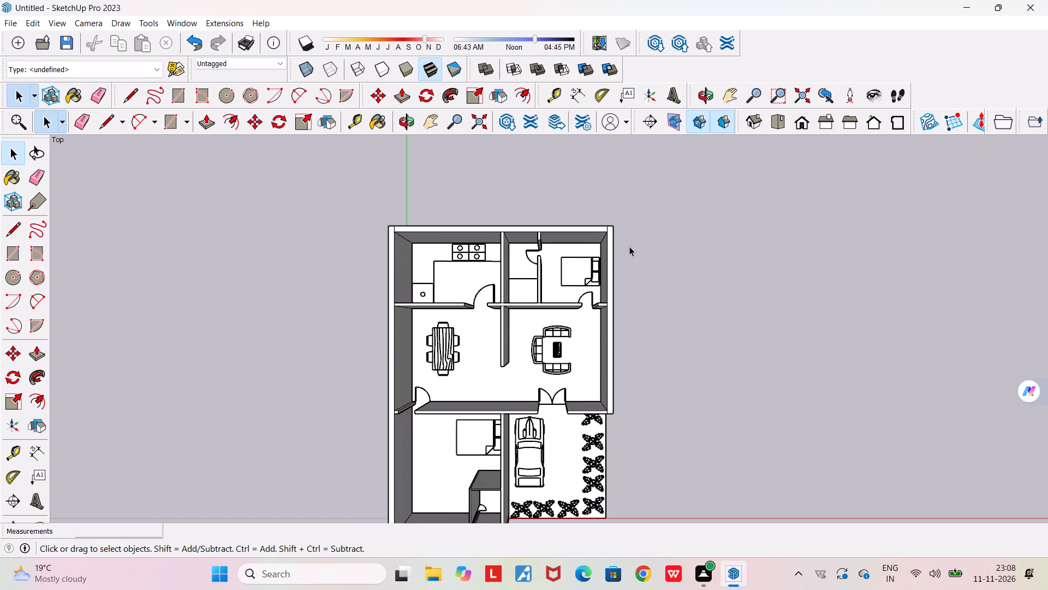
Erase the seam lines on top of the rear wall at the kitchen's outer corner and at the kitchen partition junction.
{"action": "scroll", "coordinate": [628, 248], "scroll_direction": "up", "scroll_amount": 7}
{"action": "key", "text": "e"}
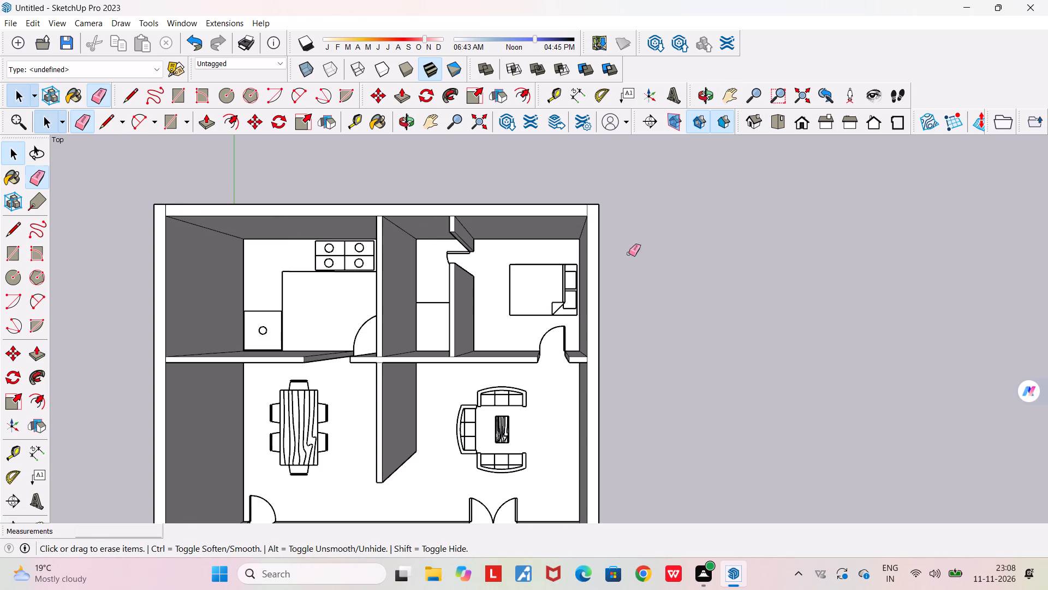
{"action": "scroll", "coordinate": [164, 205], "scroll_direction": "up", "scroll_amount": 10}
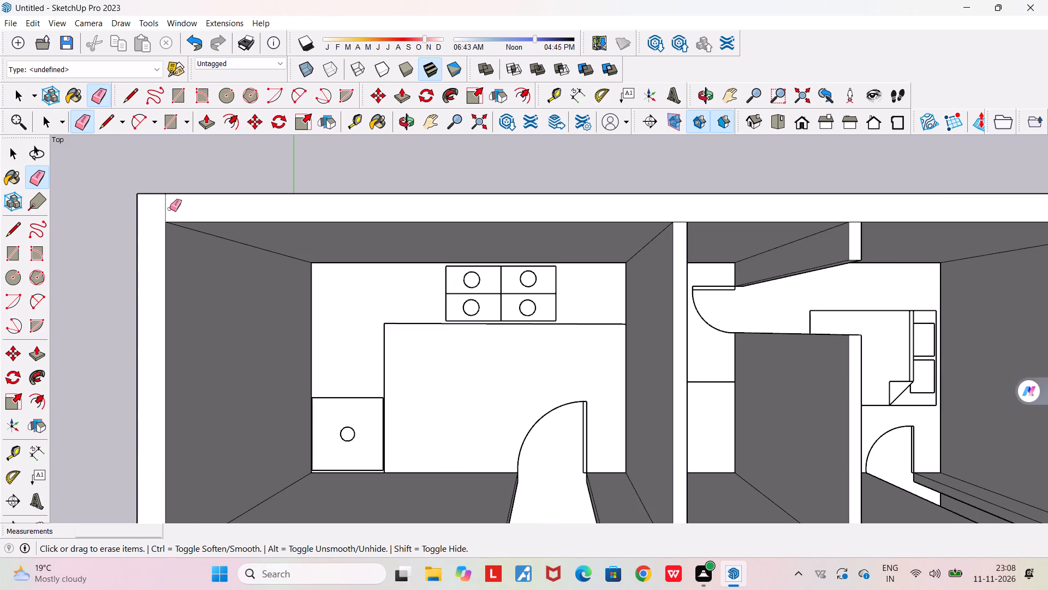
{"action": "left_click_drag", "start_coordinate": [170, 209], "coordinate": [161, 209]}
{"action": "scroll", "coordinate": [161, 209], "scroll_direction": "down", "scroll_amount": 6}
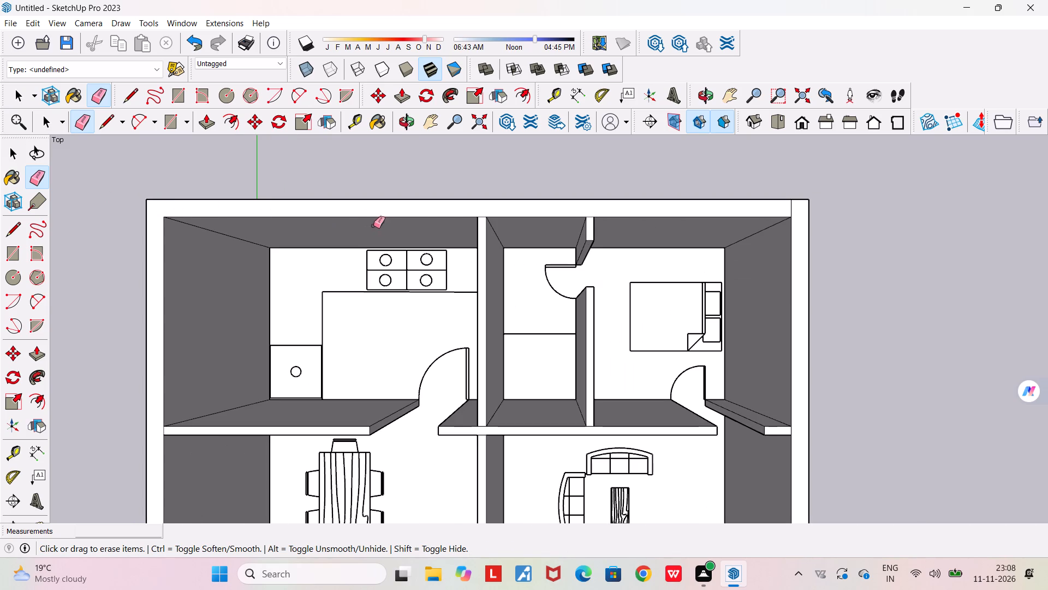
{"action": "scroll", "coordinate": [488, 220], "scroll_direction": "up", "scroll_amount": 15}
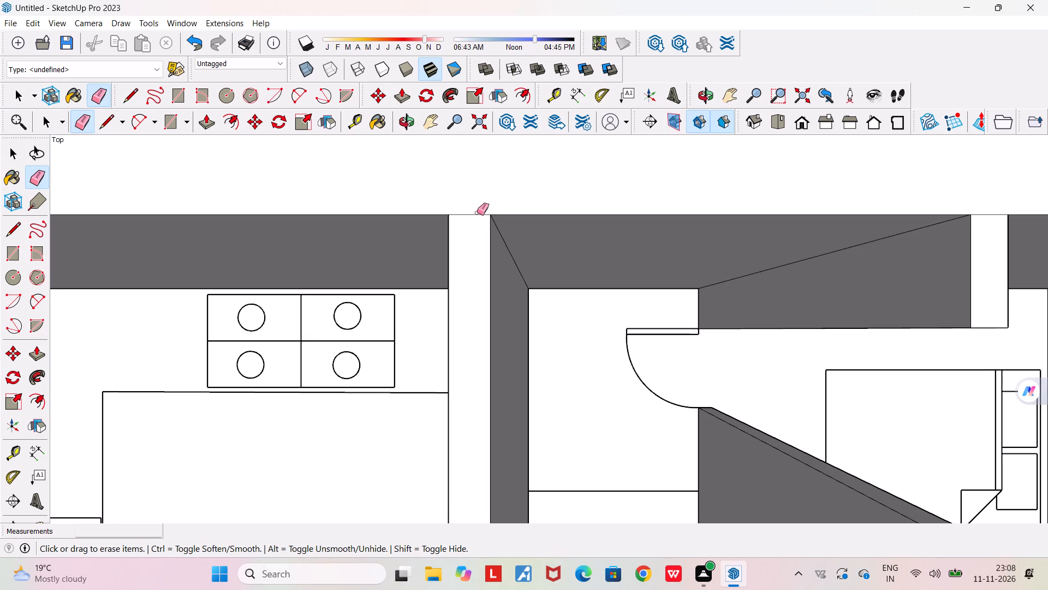
{"action": "left_click", "coordinate": [477, 213]}
Erase the seam lines on top of the rear wall at the attached-room partition and at the rear bedroom's outer corner.
{"action": "scroll", "coordinate": [476, 217], "scroll_direction": "down", "scroll_amount": 11}
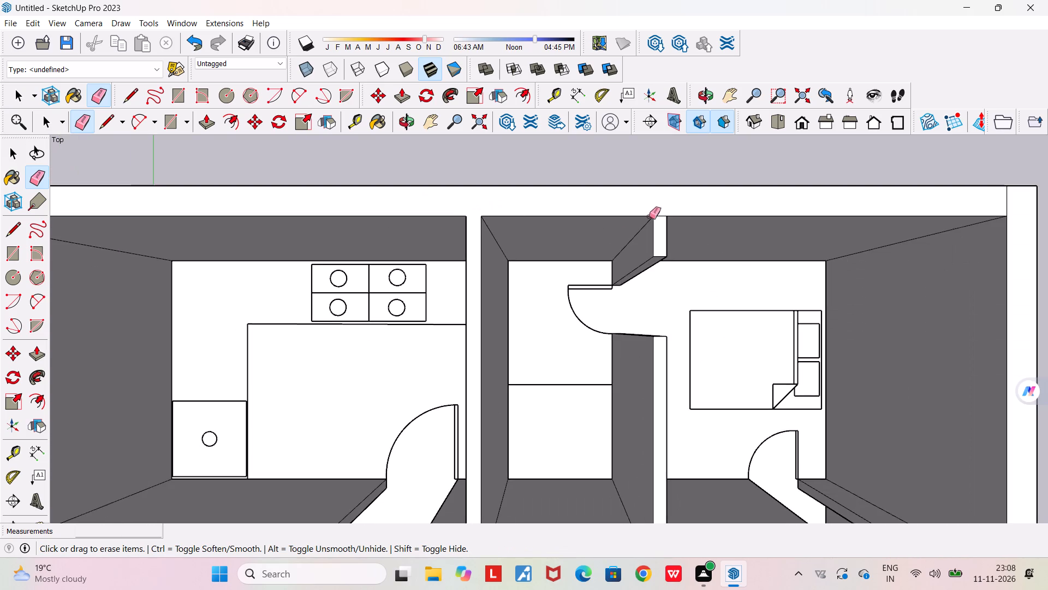
{"action": "scroll", "coordinate": [665, 220], "scroll_direction": "up", "scroll_amount": 12}
{"action": "left_click_drag", "start_coordinate": [658, 214], "coordinate": [658, 209]}
{"action": "scroll", "coordinate": [658, 209], "scroll_direction": "down", "scroll_amount": 6}
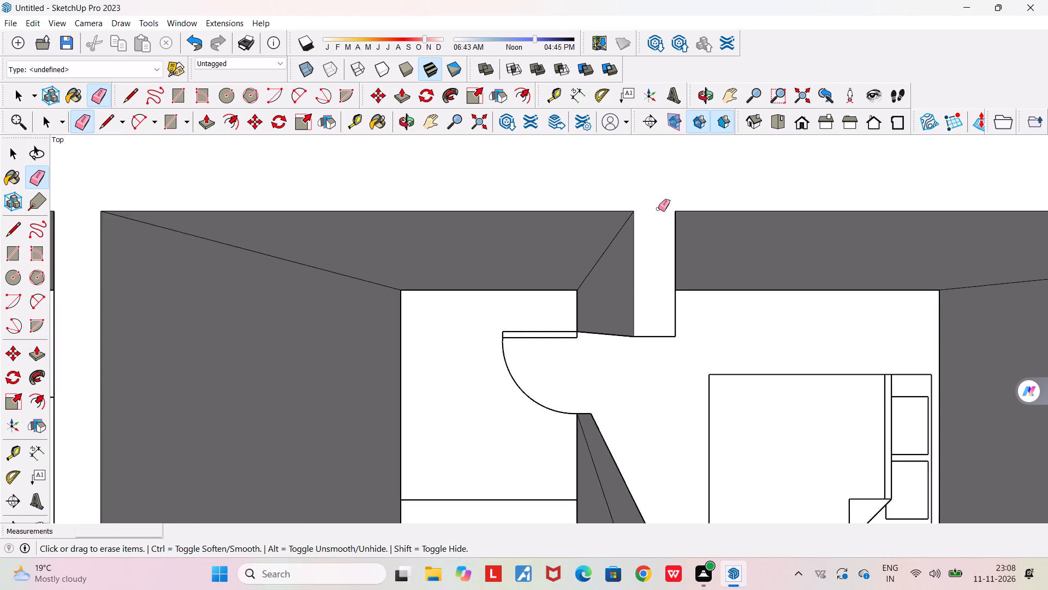
{"action": "scroll", "coordinate": [658, 210], "scroll_direction": "down", "scroll_amount": 16}
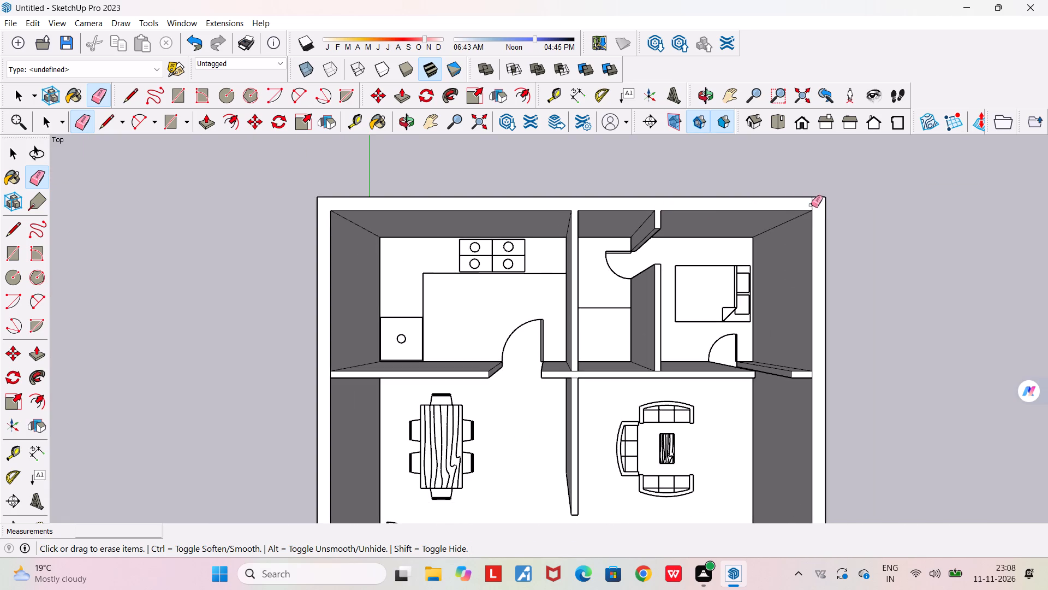
{"action": "scroll", "coordinate": [821, 210], "scroll_direction": "up", "scroll_amount": 6}
{"action": "left_click", "coordinate": [807, 201]}
Erase the seam line where the stub beside the rear bedroom's entrance door meets the outer side wall.
{"action": "scroll", "coordinate": [805, 200], "scroll_direction": "down", "scroll_amount": 7}
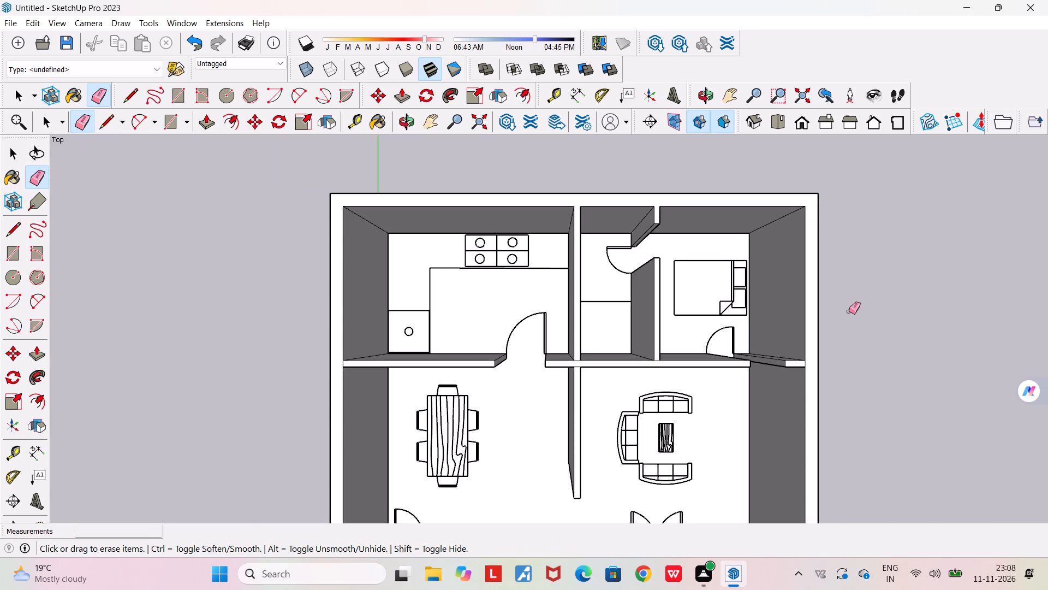
{"action": "scroll", "coordinate": [802, 375], "scroll_direction": "up", "scroll_amount": 17}
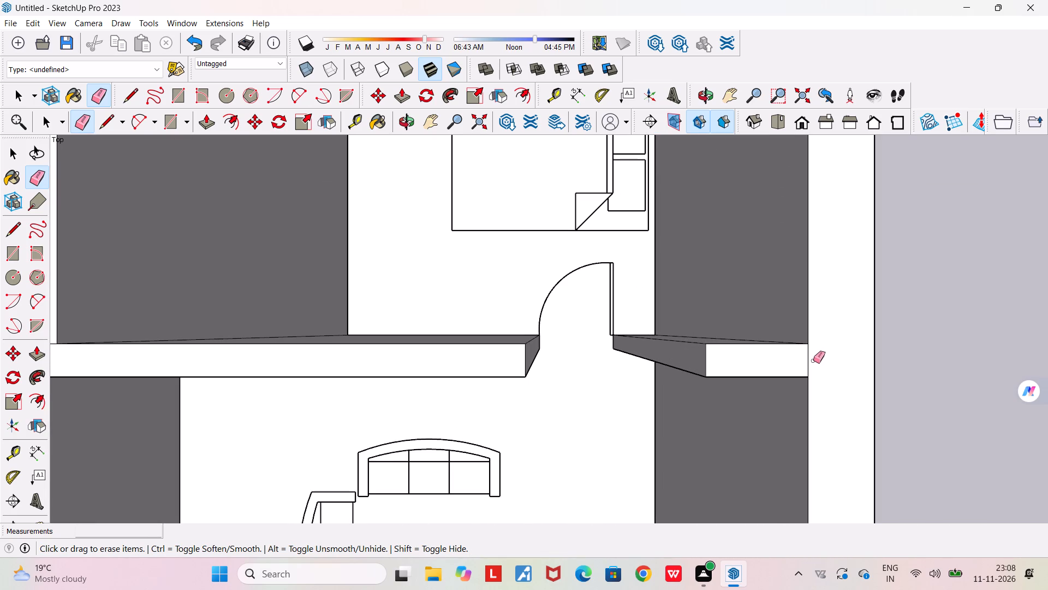
{"action": "left_click_drag", "start_coordinate": [814, 361], "coordinate": [807, 362]}
Erase both seam lines where the central partition crosses the wall between the rear rooms and the dining and living areas.
{"action": "scroll", "coordinate": [804, 363], "scroll_direction": "down", "scroll_amount": 11}
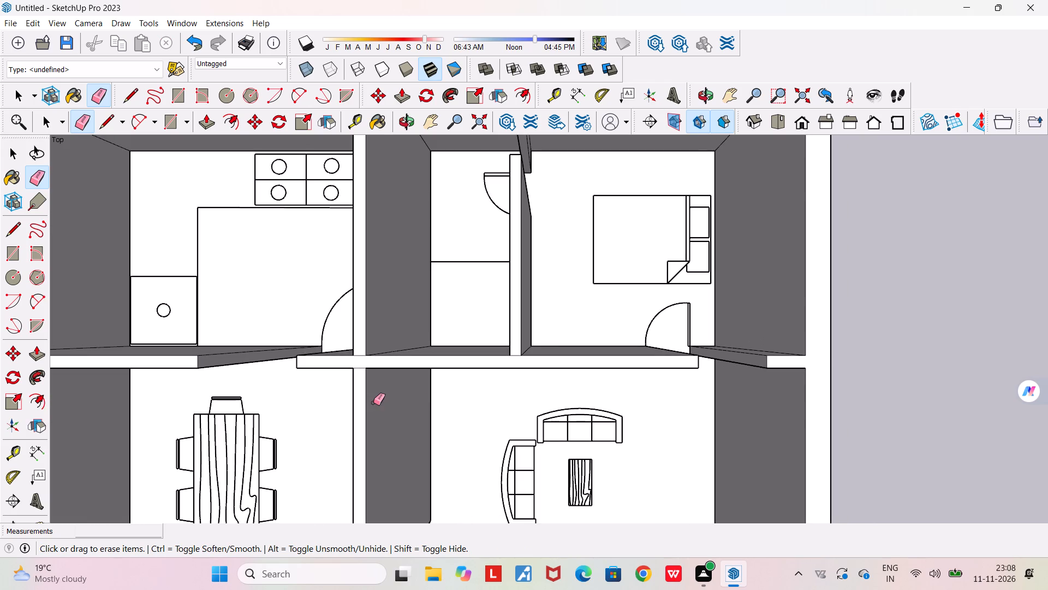
{"action": "scroll", "coordinate": [352, 362], "scroll_direction": "up", "scroll_amount": 12}
{"action": "left_click_drag", "start_coordinate": [366, 338], "coordinate": [366, 348]}
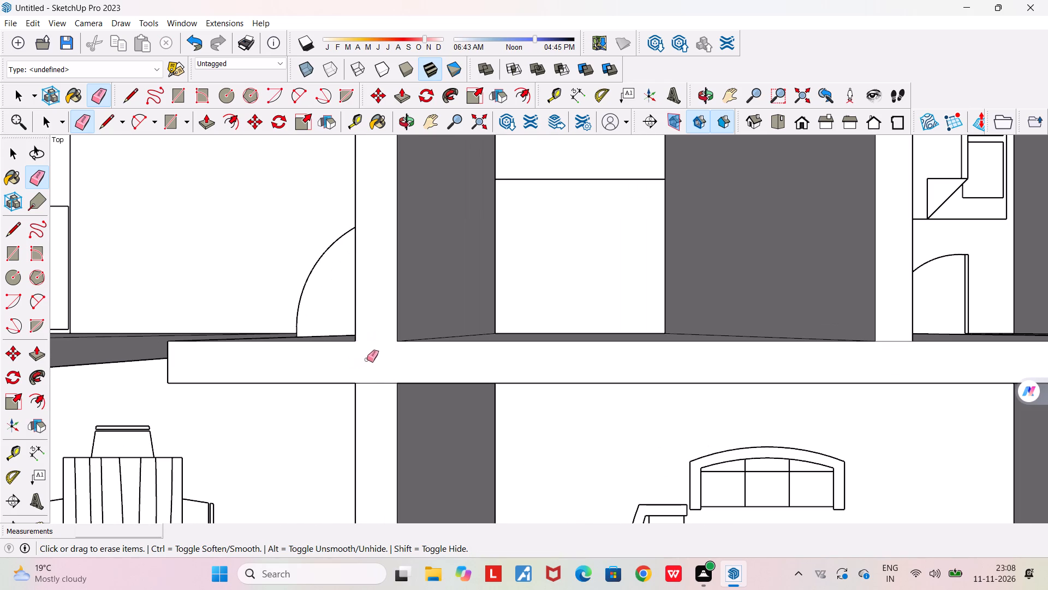
{"action": "left_click_drag", "start_coordinate": [373, 377], "coordinate": [373, 387]}
Erase the seam line where the rear attached room's partition meets the wall behind the living area.
{"action": "scroll", "coordinate": [373, 384], "scroll_direction": "down", "scroll_amount": 10}
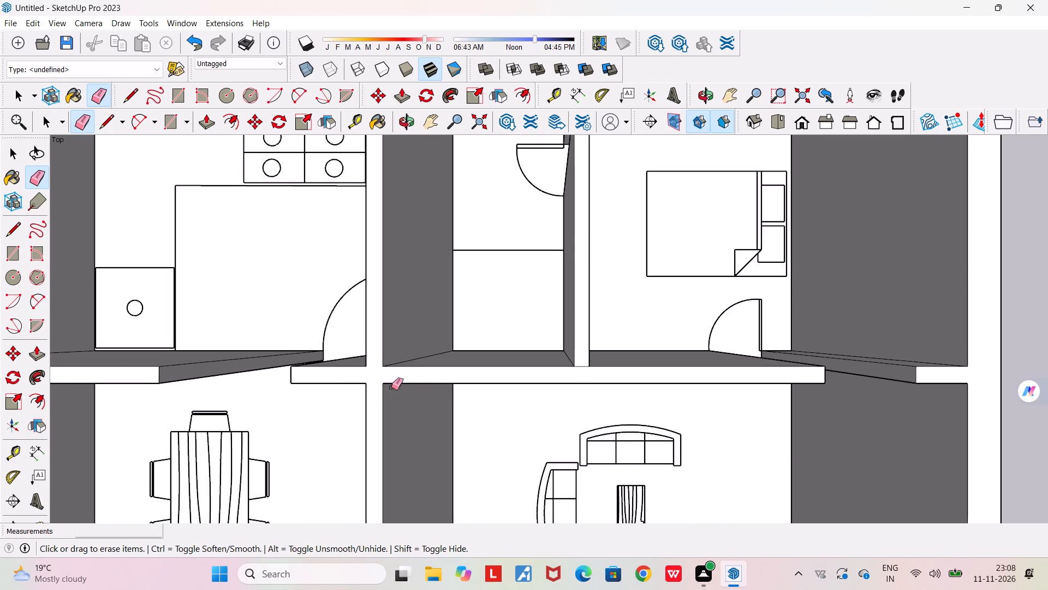
{"action": "scroll", "coordinate": [577, 372], "scroll_direction": "up", "scroll_amount": 11}
{"action": "left_click_drag", "start_coordinate": [583, 366], "coordinate": [583, 361]}
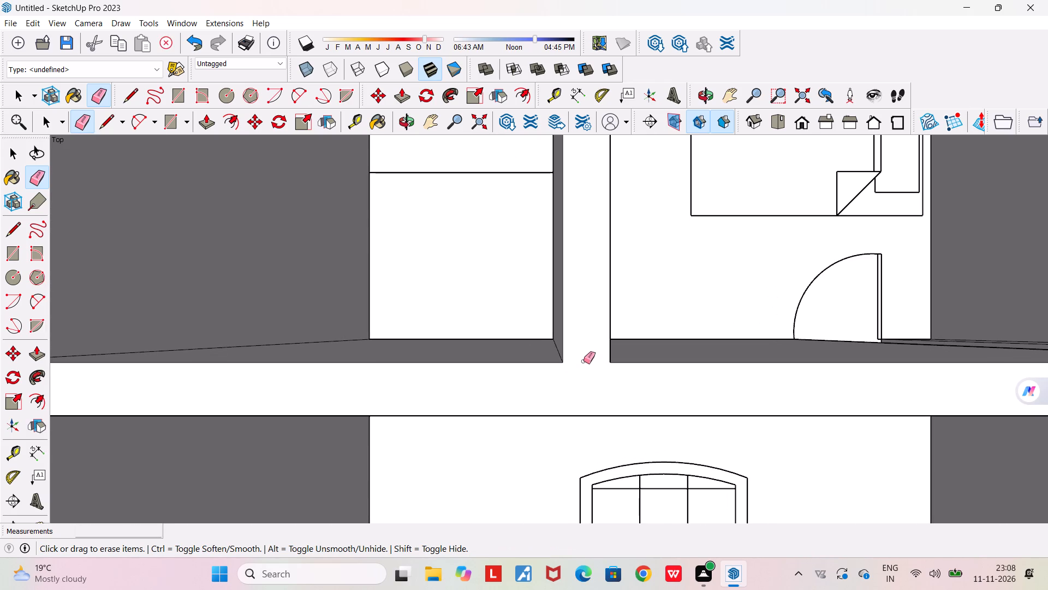
Erase the seam line where the wall between kitchen and dining area meets the outer side wall.
{"action": "scroll", "coordinate": [583, 361], "scroll_direction": "down", "scroll_amount": 18}
{"action": "scroll", "coordinate": [583, 362], "scroll_direction": "down", "scroll_amount": 5}
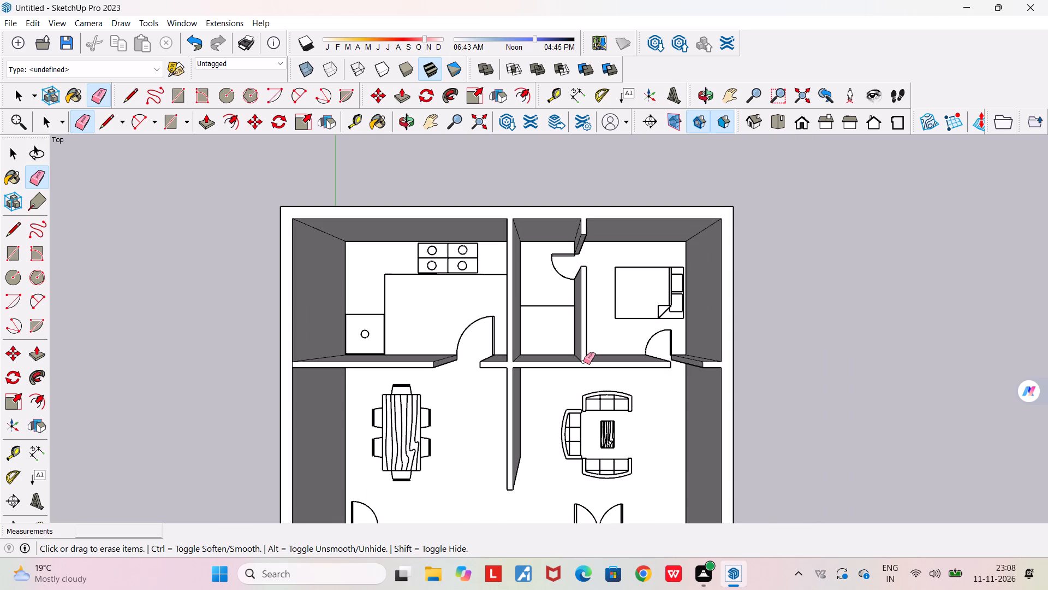
{"action": "scroll", "coordinate": [583, 362], "scroll_direction": "down", "scroll_amount": 3}
{"action": "scroll", "coordinate": [353, 379], "scroll_direction": "up", "scroll_amount": 9}
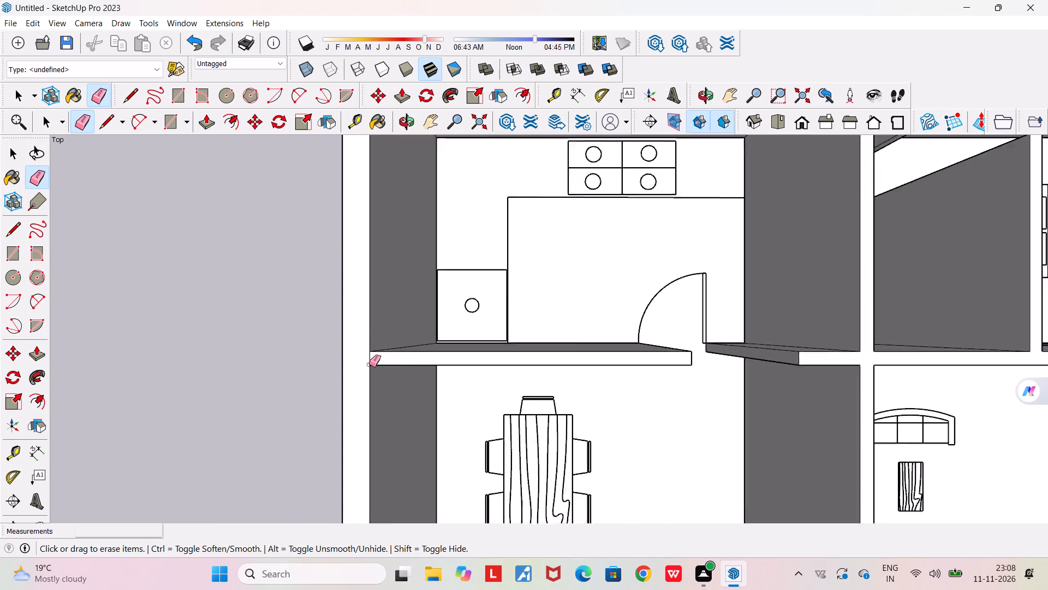
{"action": "scroll", "coordinate": [369, 364], "scroll_direction": "up", "scroll_amount": 16}
{"action": "left_click", "coordinate": [373, 353]}
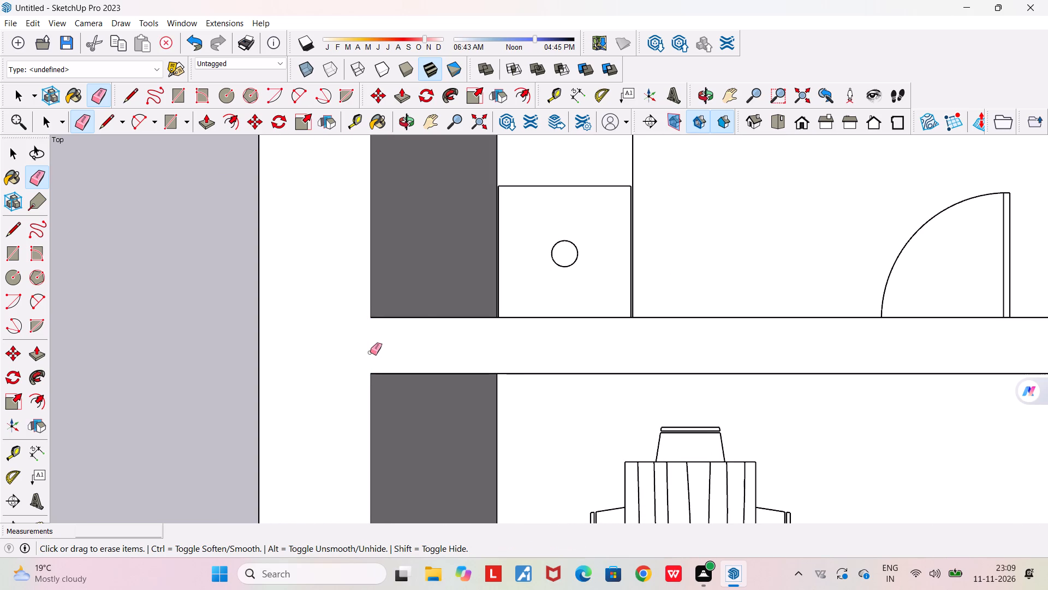
Erase the seam line where the stub beside the front bedroom's entrance door meets the outer side wall.
{"action": "scroll", "coordinate": [370, 352], "scroll_direction": "down", "scroll_amount": 18}
{"action": "scroll", "coordinate": [370, 352], "scroll_direction": "down", "scroll_amount": 12}
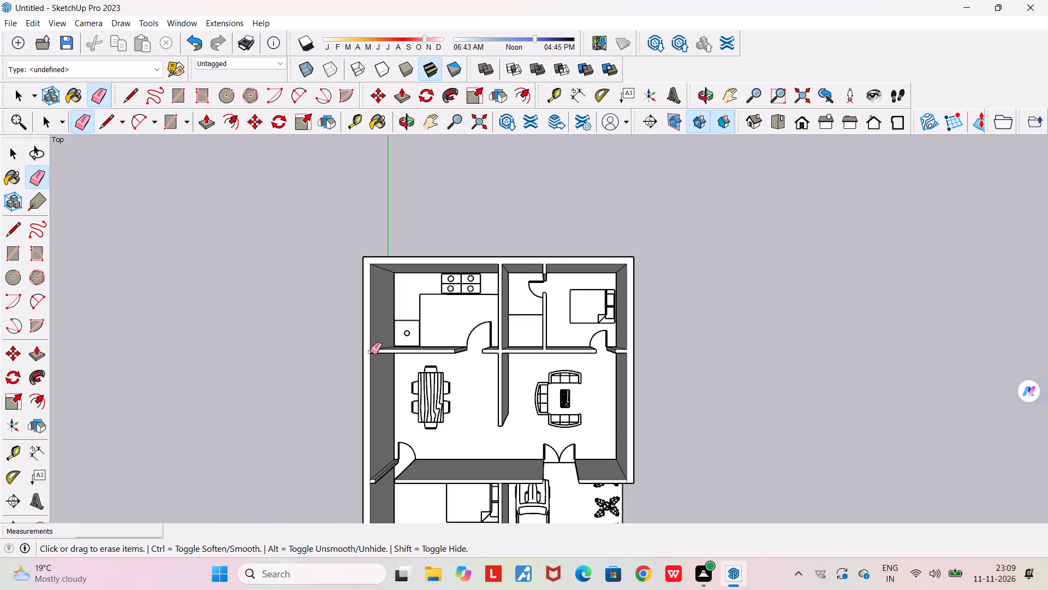
{"action": "scroll", "coordinate": [370, 352], "scroll_direction": "down", "scroll_amount": 6}
{"action": "scroll", "coordinate": [365, 461], "scroll_direction": "up", "scroll_amount": 5}
{"action": "scroll", "coordinate": [366, 416], "scroll_direction": "up", "scroll_amount": 8}
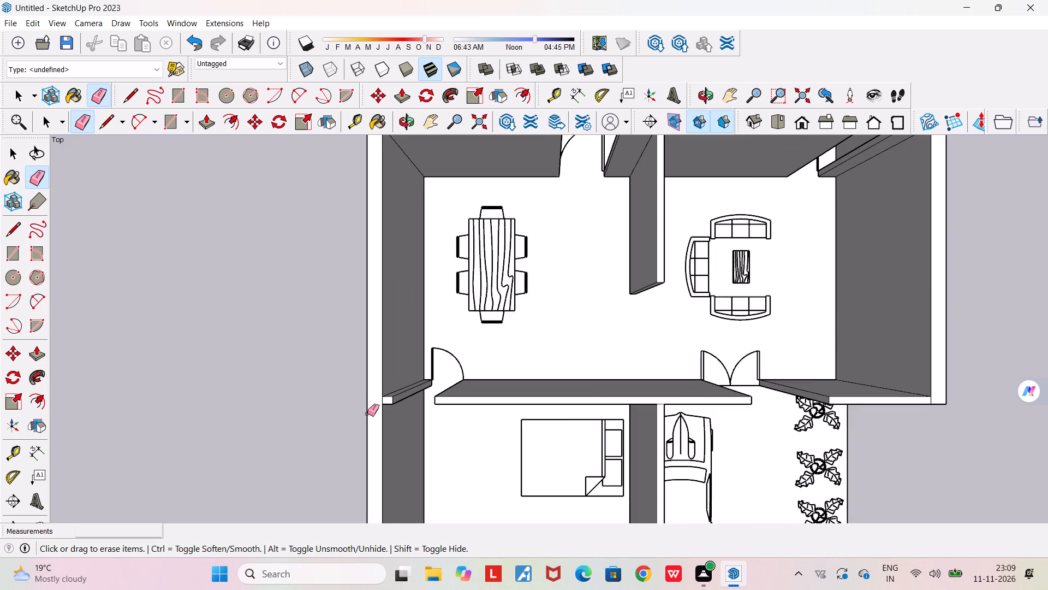
{"action": "scroll", "coordinate": [368, 412], "scroll_direction": "up", "scroll_amount": 11}
{"action": "scroll", "coordinate": [406, 387], "scroll_direction": "up", "scroll_amount": 6}
{"action": "left_click_drag", "start_coordinate": [406, 386], "coordinate": [400, 386]}
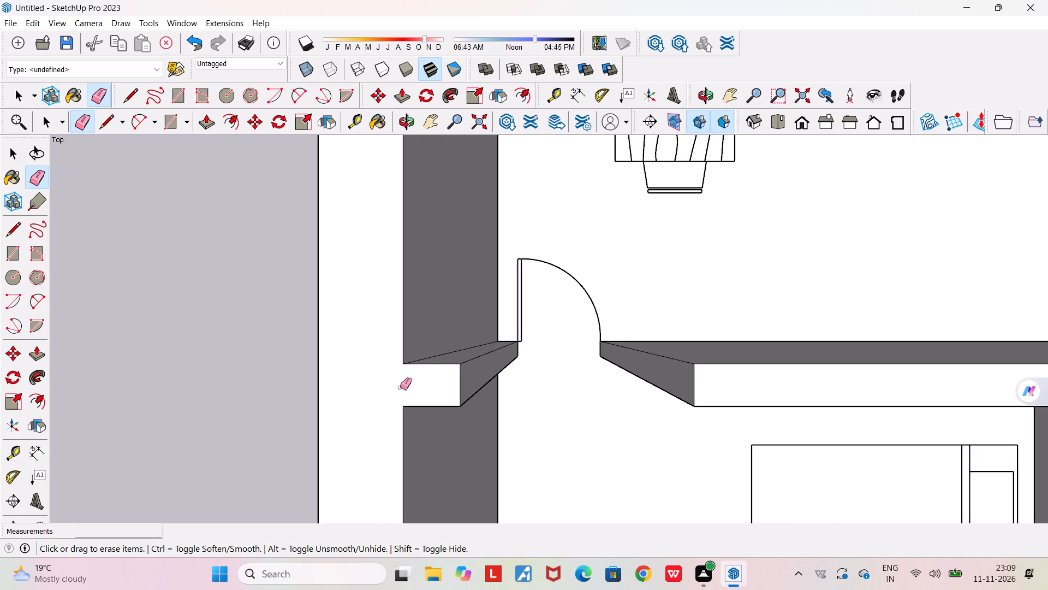
Erase the seam line at the living room's outer corner, where the wall beside the double entrance door meets the side wall.
{"action": "scroll", "coordinate": [400, 387], "scroll_direction": "up", "scroll_amount": 1}
{"action": "scroll", "coordinate": [400, 387], "scroll_direction": "down", "scroll_amount": 18}
{"action": "scroll", "coordinate": [401, 390], "scroll_direction": "down", "scroll_amount": 5}
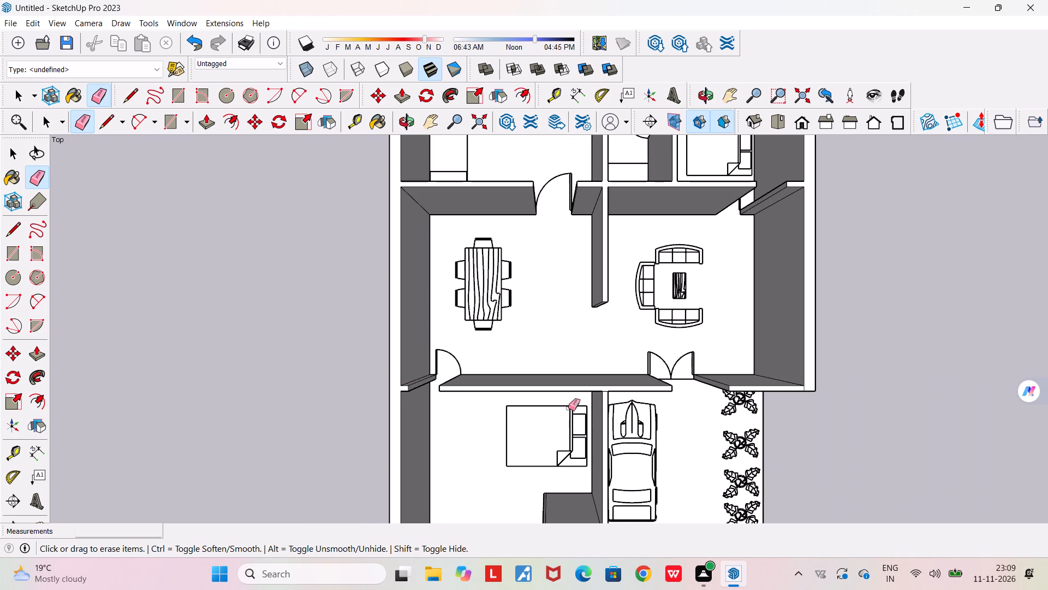
{"action": "scroll", "coordinate": [796, 391], "scroll_direction": "up", "scroll_amount": 20}
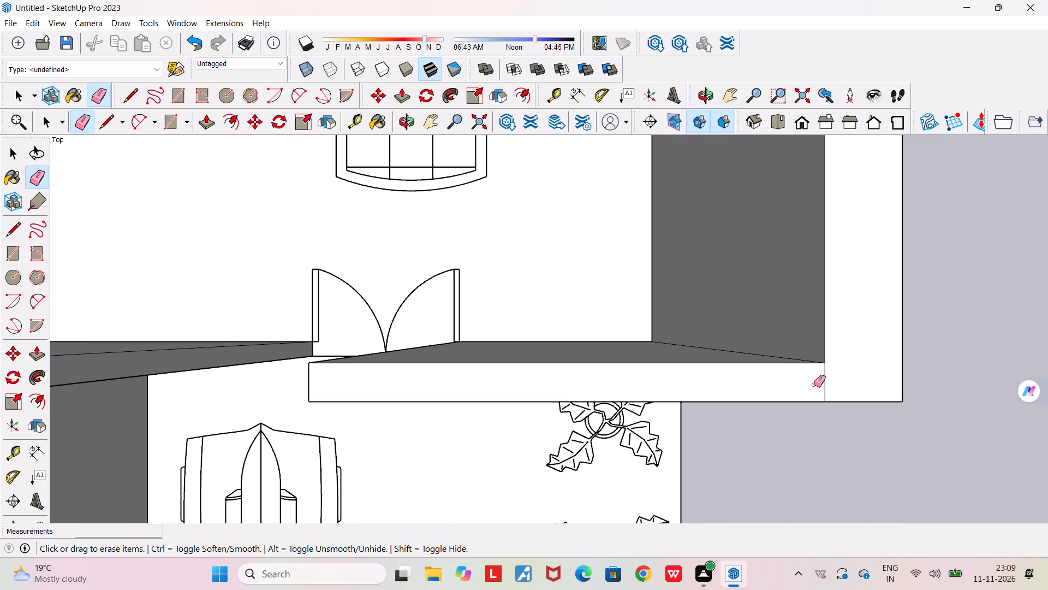
{"action": "left_click_drag", "start_coordinate": [828, 385], "coordinate": [821, 387]}
Erase the seam lines at the wall junctions along the top of the front bedroom's front wall.
{"action": "scroll", "coordinate": [821, 387], "scroll_direction": "down", "scroll_amount": 16}
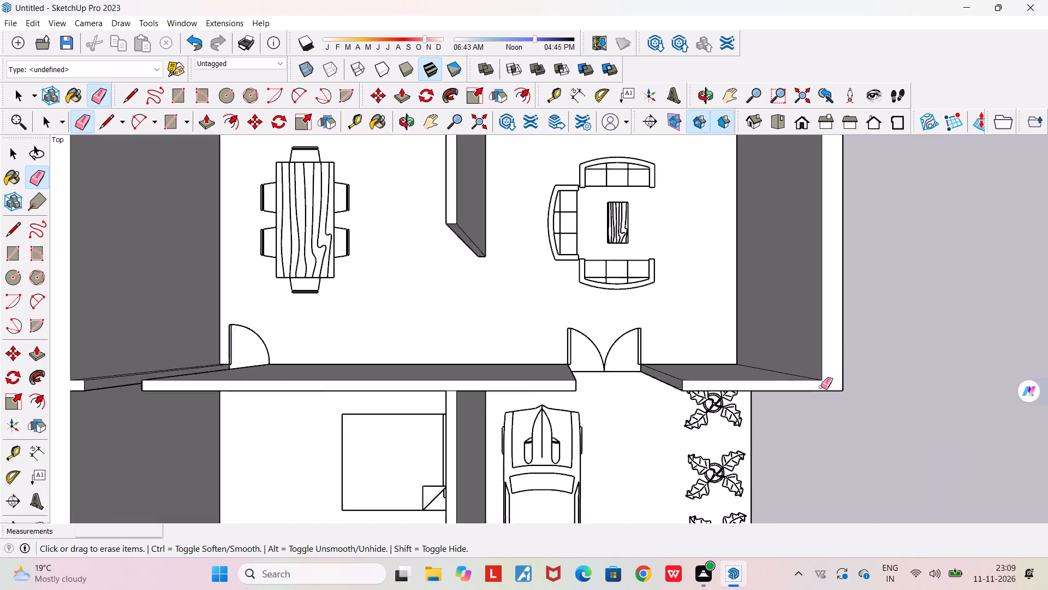
{"action": "scroll", "coordinate": [821, 387], "scroll_direction": "down", "scroll_amount": 19}
{"action": "scroll", "coordinate": [713, 493], "scroll_direction": "up", "scroll_amount": 4}
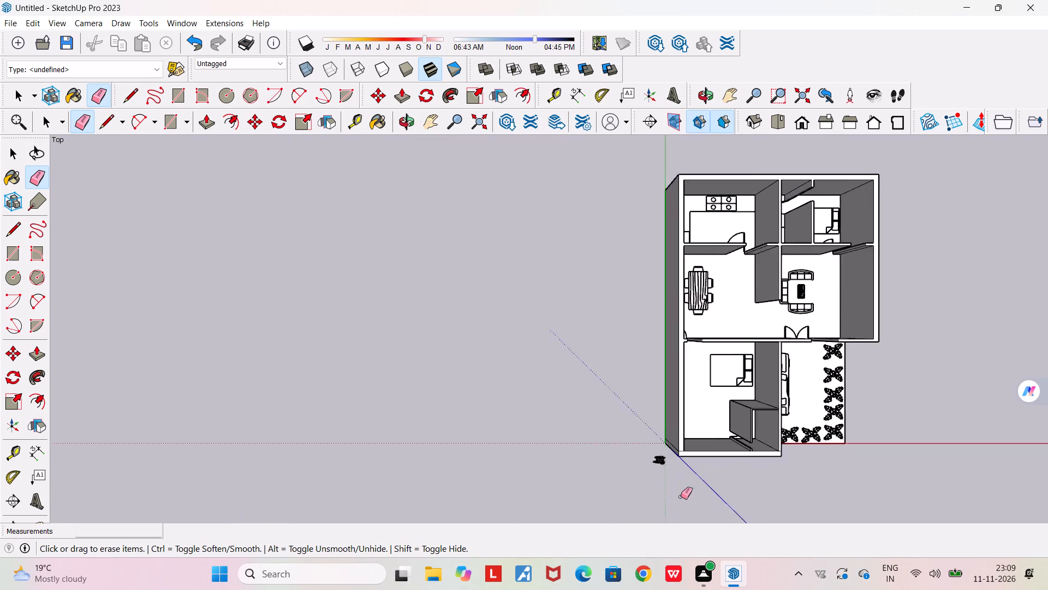
{"action": "scroll", "coordinate": [681, 497], "scroll_direction": "up", "scroll_amount": 7}
{"action": "scroll", "coordinate": [689, 446], "scroll_direction": "up", "scroll_amount": 6}
{"action": "left_click_drag", "start_coordinate": [712, 440], "coordinate": [708, 429]}
{"action": "left_click_drag", "start_coordinate": [686, 430], "coordinate": [686, 421]}
Erase the seam line where the wall between the front bedroom and car porch meets the living-dining area's front wall.
{"action": "scroll", "coordinate": [686, 424], "scroll_direction": "down", "scroll_amount": 10}
{"action": "scroll", "coordinate": [855, 264], "scroll_direction": "up", "scroll_amount": 5}
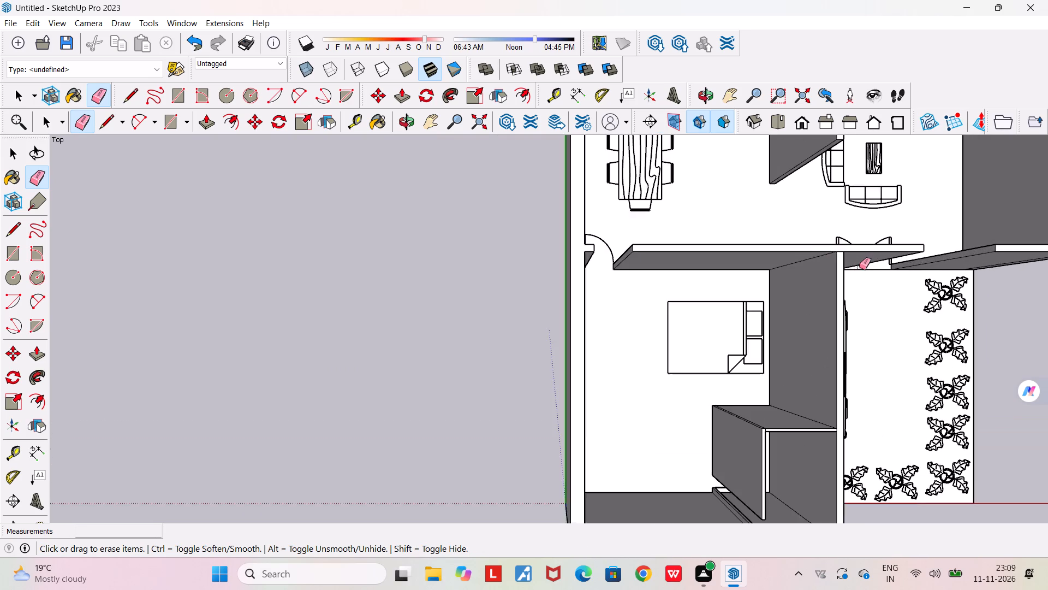
{"action": "scroll", "coordinate": [852, 265], "scroll_direction": "up", "scroll_amount": 13}
{"action": "left_click_drag", "start_coordinate": [826, 235], "coordinate": [826, 229]}
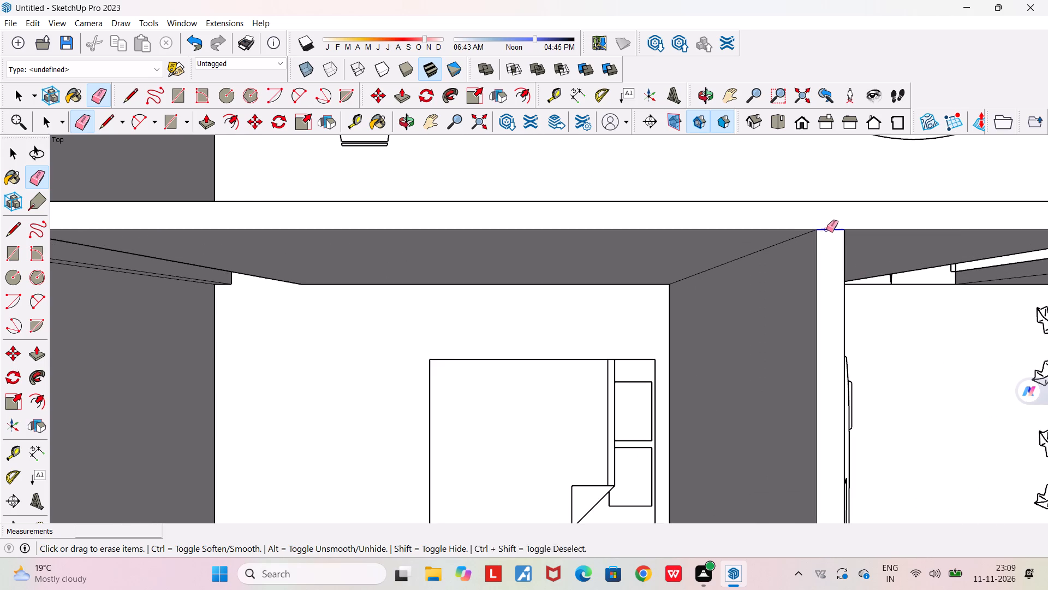
{"action": "left_click_drag", "start_coordinate": [826, 229], "coordinate": [826, 227]}
Erase the seam line where the front bedroom's attached-room wall meets the wall beside the car porch.
{"action": "scroll", "coordinate": [826, 227], "scroll_direction": "down", "scroll_amount": 20}
{"action": "scroll", "coordinate": [826, 227], "scroll_direction": "down", "scroll_amount": 6}
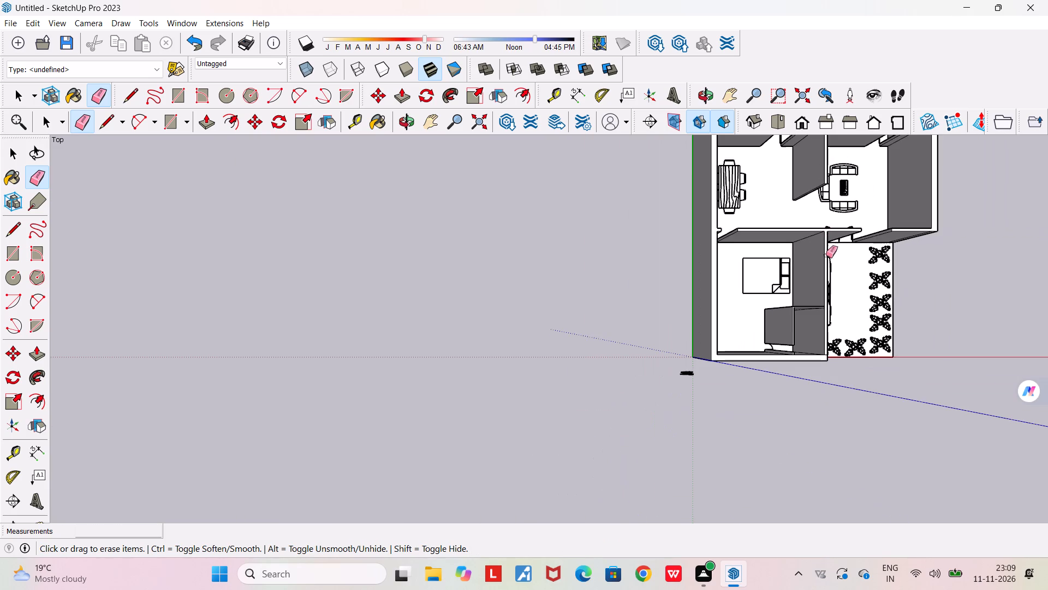
{"action": "middle_click_drag", "start_coordinate": [836, 298], "coordinate": [748, 197]}
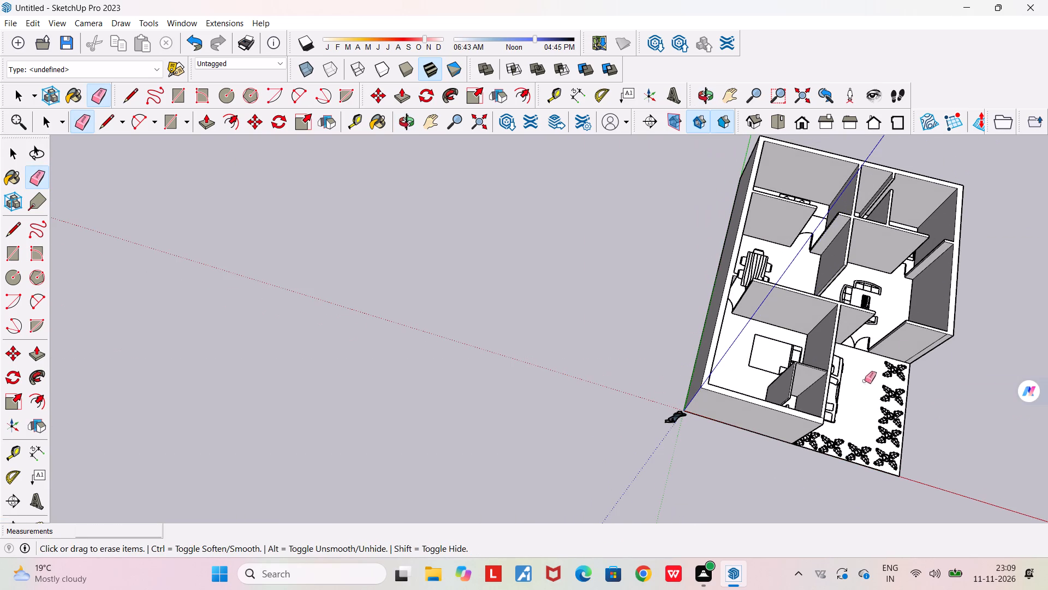
{"action": "scroll", "coordinate": [832, 379], "scroll_direction": "up", "scroll_amount": 18}
{"action": "scroll", "coordinate": [823, 364], "scroll_direction": "up", "scroll_amount": 12}
{"action": "left_click_drag", "start_coordinate": [817, 352], "coordinate": [809, 349]}
{"action": "scroll", "coordinate": [809, 350], "scroll_direction": "down", "scroll_amount": 2}
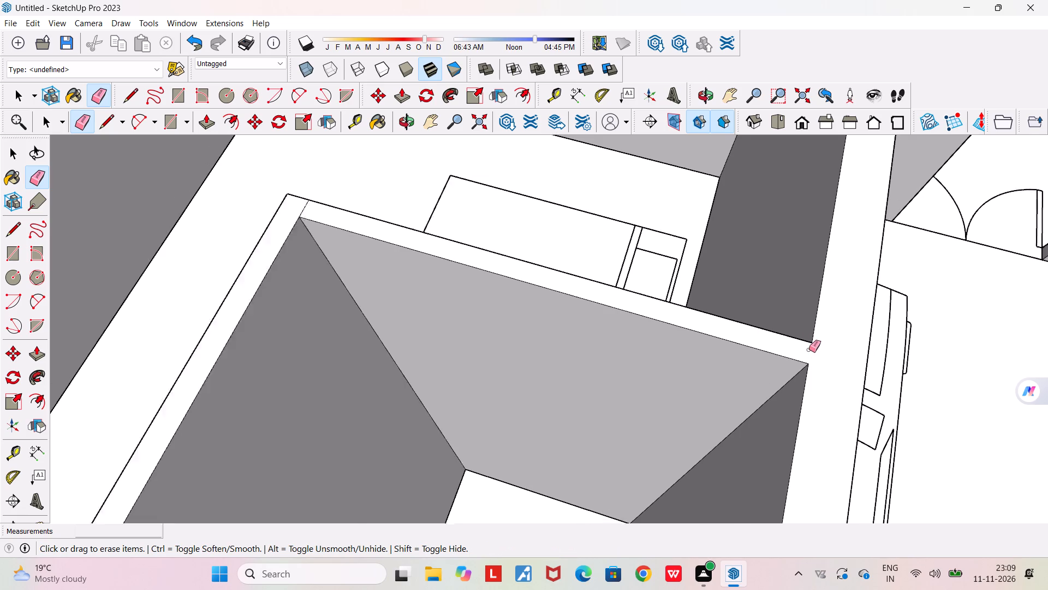
Erase the seam line on the wall top at the attached room's corner next to the front bedroom's bed.
{"action": "scroll", "coordinate": [809, 350], "scroll_direction": "down", "scroll_amount": 9}
{"action": "scroll", "coordinate": [598, 294], "scroll_direction": "up", "scroll_amount": 10}
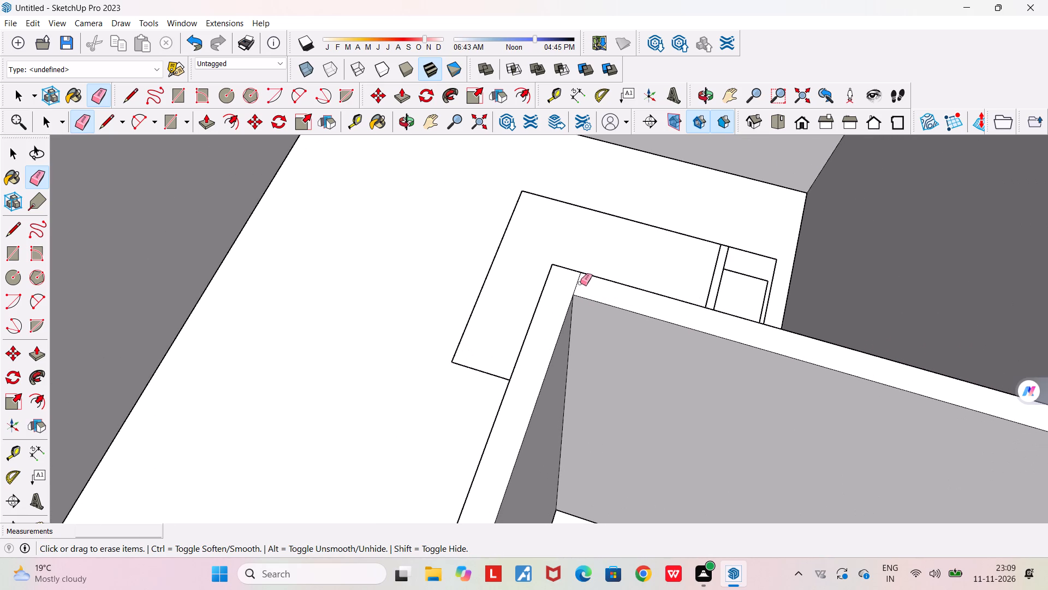
{"action": "left_click", "coordinate": [580, 283]}
Erase the seam line where the short wall stub at the attached room's doorway meets the front bedroom's front wall.
{"action": "scroll", "coordinate": [577, 285], "scroll_direction": "down", "scroll_amount": 20}
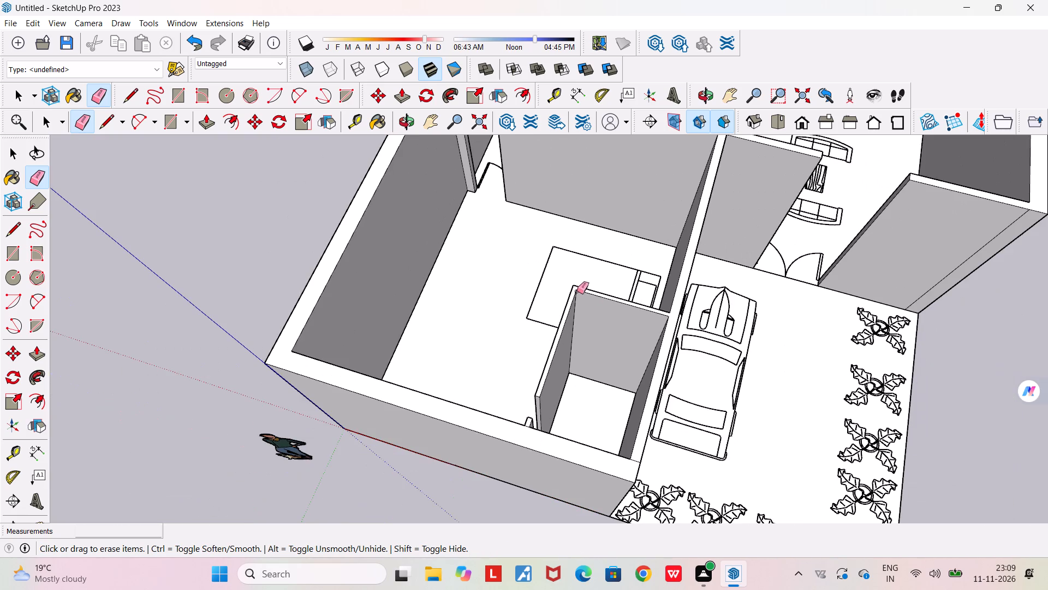
{"action": "scroll", "coordinate": [528, 398], "scroll_direction": "up", "scroll_amount": 7}
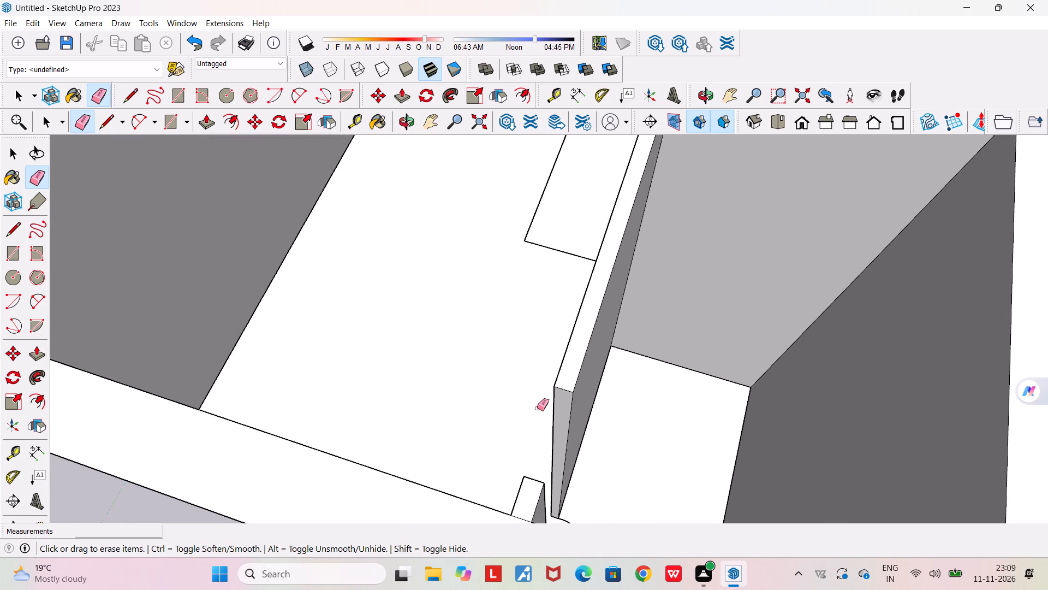
{"action": "left_click_drag", "start_coordinate": [515, 515], "coordinate": [514, 521]}
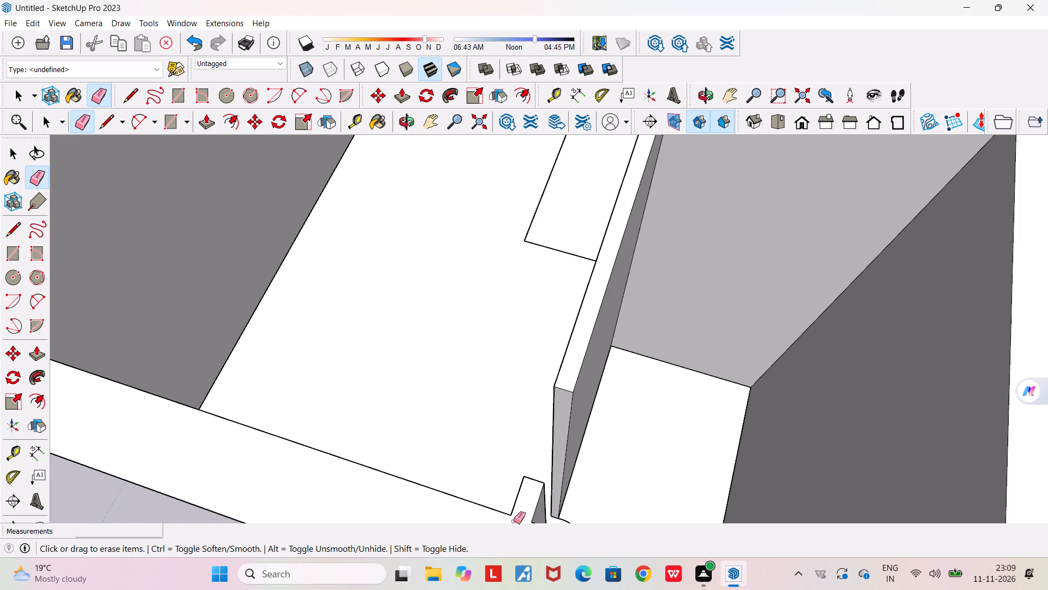
Erase the seam line on the wall top at the corner where the car porch side wall meets the front bedroom's front wall.
{"action": "scroll", "coordinate": [519, 516], "scroll_direction": "down", "scroll_amount": 17}
{"action": "scroll", "coordinate": [529, 505], "scroll_direction": "down", "scroll_amount": 5}
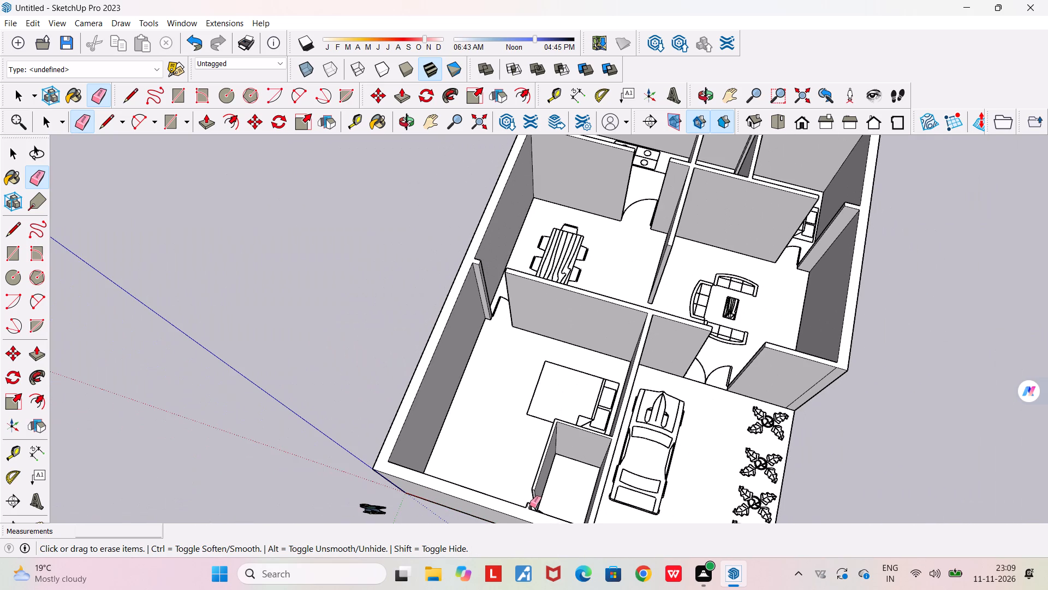
{"action": "middle_click_drag", "start_coordinate": [525, 500], "coordinate": [646, 506]}
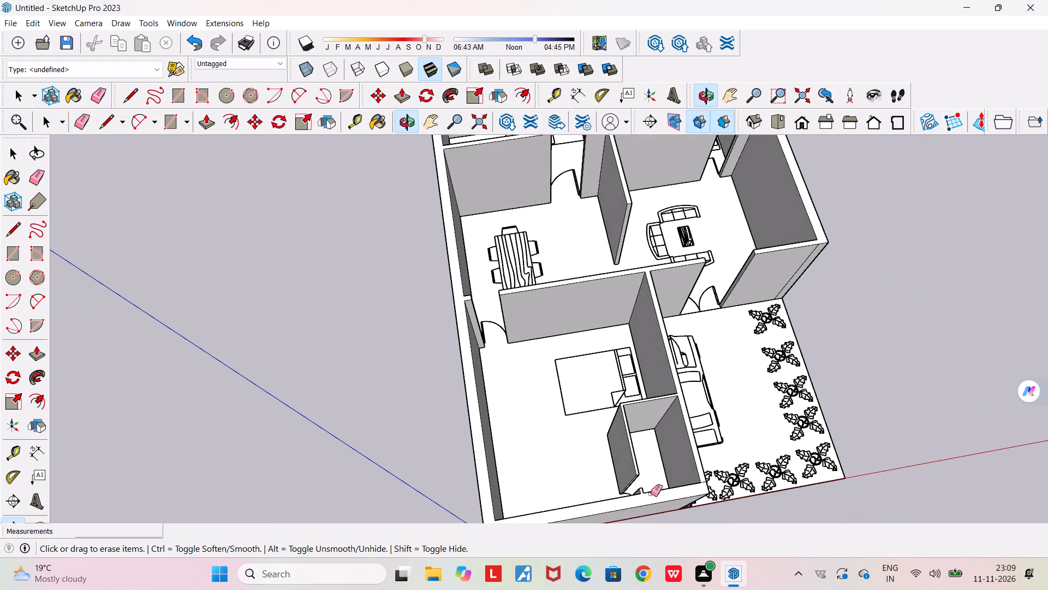
{"action": "scroll", "coordinate": [731, 504], "scroll_direction": "up", "scroll_amount": 6}
{"action": "scroll", "coordinate": [685, 483], "scroll_direction": "up", "scroll_amount": 12}
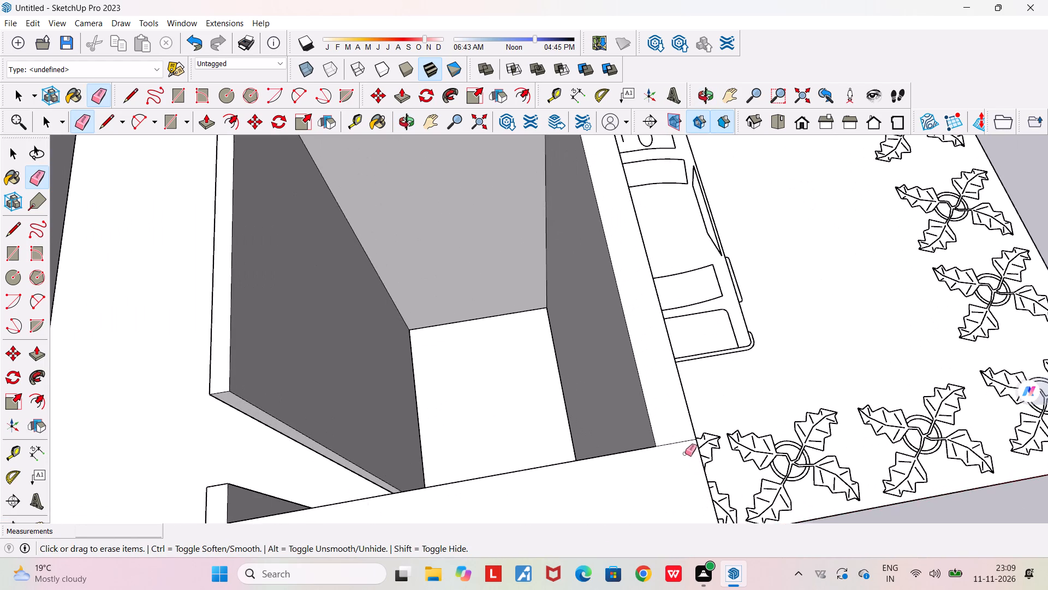
{"action": "scroll", "coordinate": [685, 453], "scroll_direction": "up", "scroll_amount": 5}
{"action": "left_click_drag", "start_coordinate": [684, 450], "coordinate": [672, 434]}
Erase the vertical seam line near the outer corner on the living room's front wall face, beside the double entrance door.
{"action": "scroll", "coordinate": [672, 434], "scroll_direction": "down", "scroll_amount": 16}
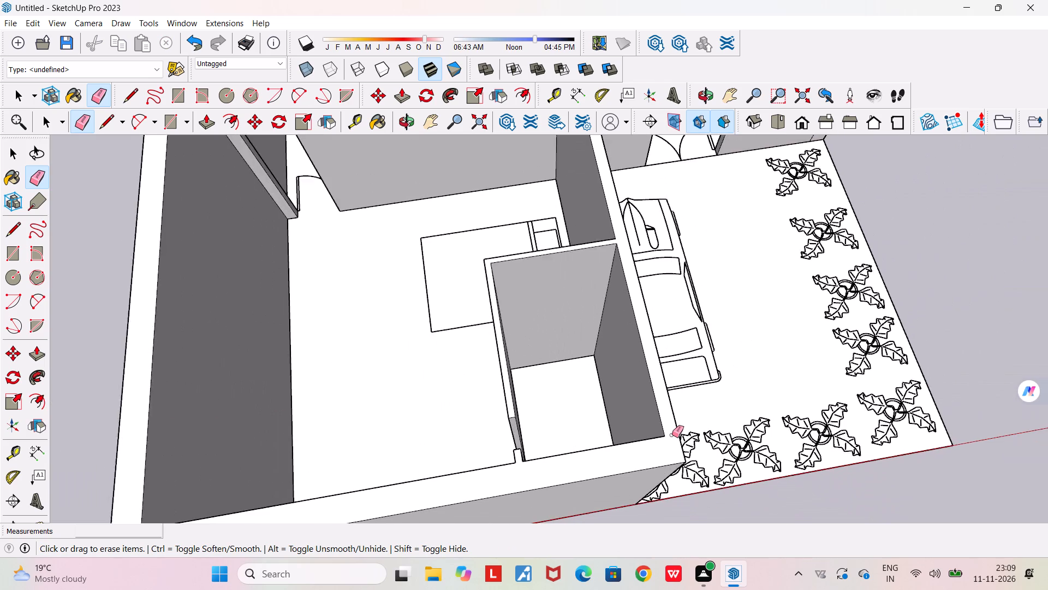
{"action": "scroll", "coordinate": [672, 435], "scroll_direction": "down", "scroll_amount": 16}
{"action": "scroll", "coordinate": [736, 302], "scroll_direction": "up", "scroll_amount": 7}
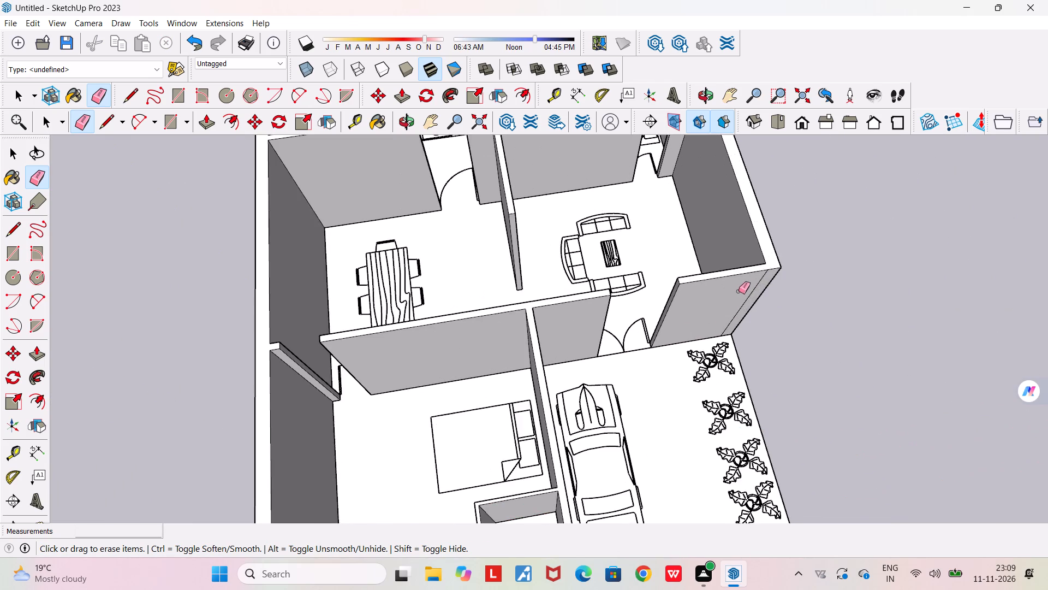
{"action": "scroll", "coordinate": [749, 292], "scroll_direction": "up", "scroll_amount": 4}
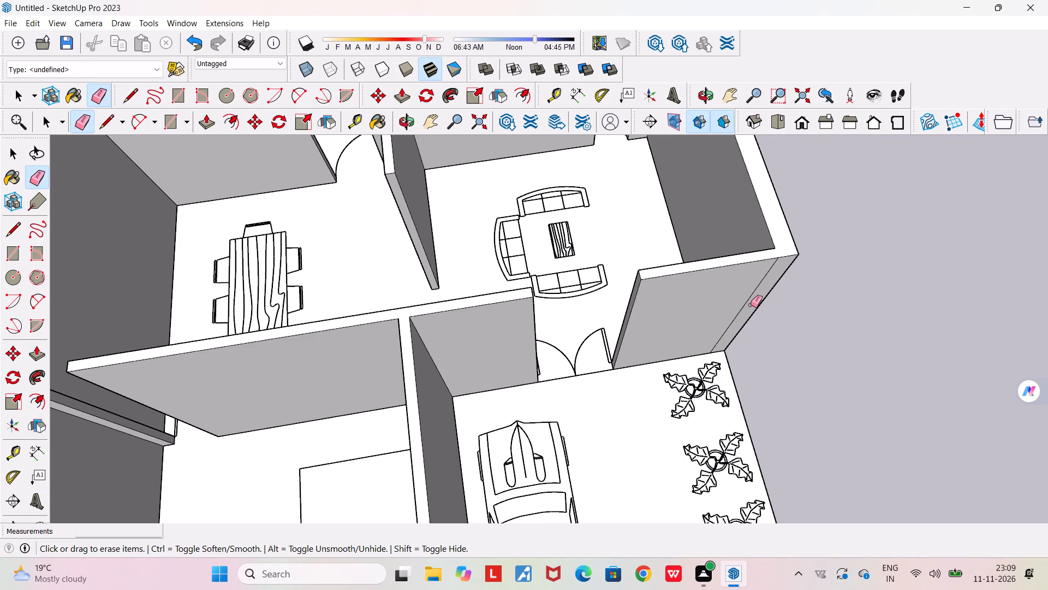
{"action": "scroll", "coordinate": [751, 302], "scroll_direction": "up", "scroll_amount": 4}
{"action": "left_click_drag", "start_coordinate": [757, 295], "coordinate": [741, 294]}
Erase the vertical seam line near the front corner on the bedroom wall face that borders the car porch.
{"action": "scroll", "coordinate": [741, 298], "scroll_direction": "down", "scroll_amount": 6}
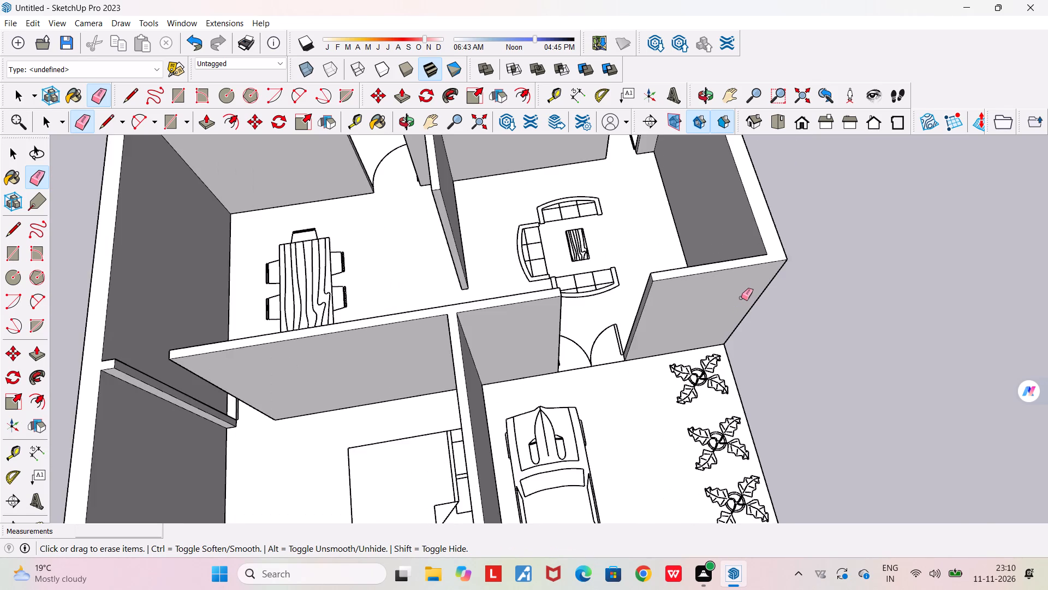
{"action": "scroll", "coordinate": [741, 298], "scroll_direction": "down", "scroll_amount": 4}
{"action": "middle_click_drag", "start_coordinate": [674, 376], "coordinate": [647, 196]}
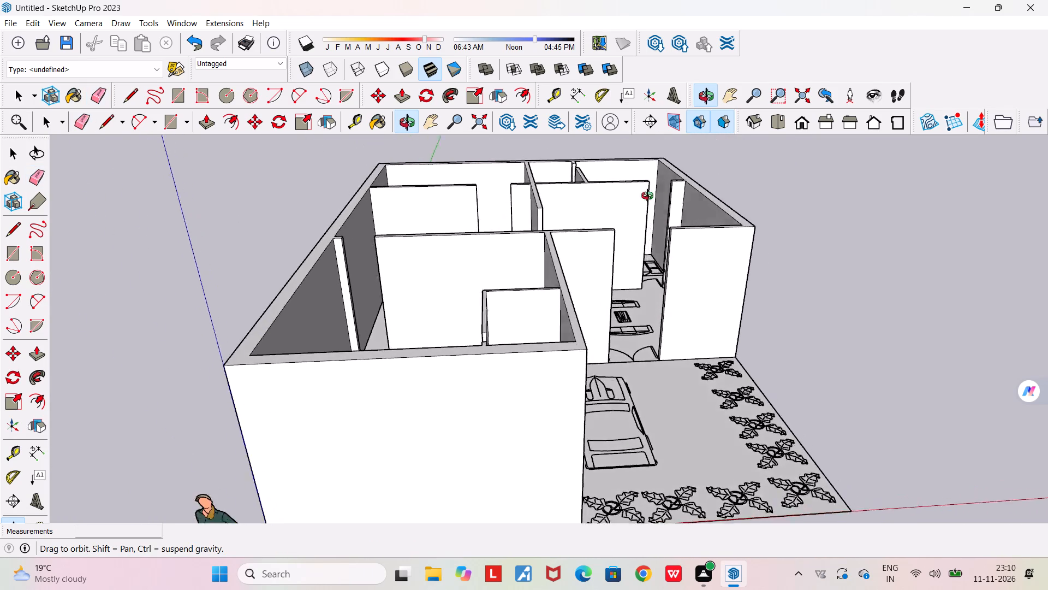
{"action": "middle_click_drag", "start_coordinate": [647, 196], "coordinate": [444, 181]}
{"action": "scroll", "coordinate": [302, 316], "scroll_direction": "up", "scroll_amount": 5}
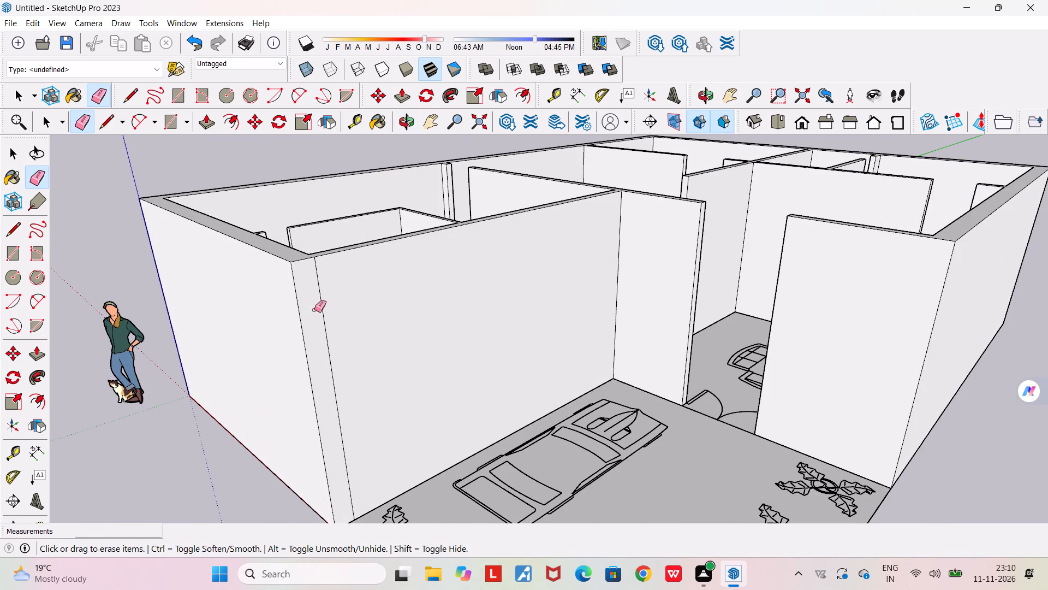
{"action": "left_click_drag", "start_coordinate": [315, 310], "coordinate": [335, 312]}
Erase the vertical seam lines near both ends of the house's rear wall outer face.
{"action": "scroll", "coordinate": [336, 312], "scroll_direction": "down", "scroll_amount": 6}
{"action": "middle_click_drag", "start_coordinate": [331, 341], "coordinate": [282, 327]}
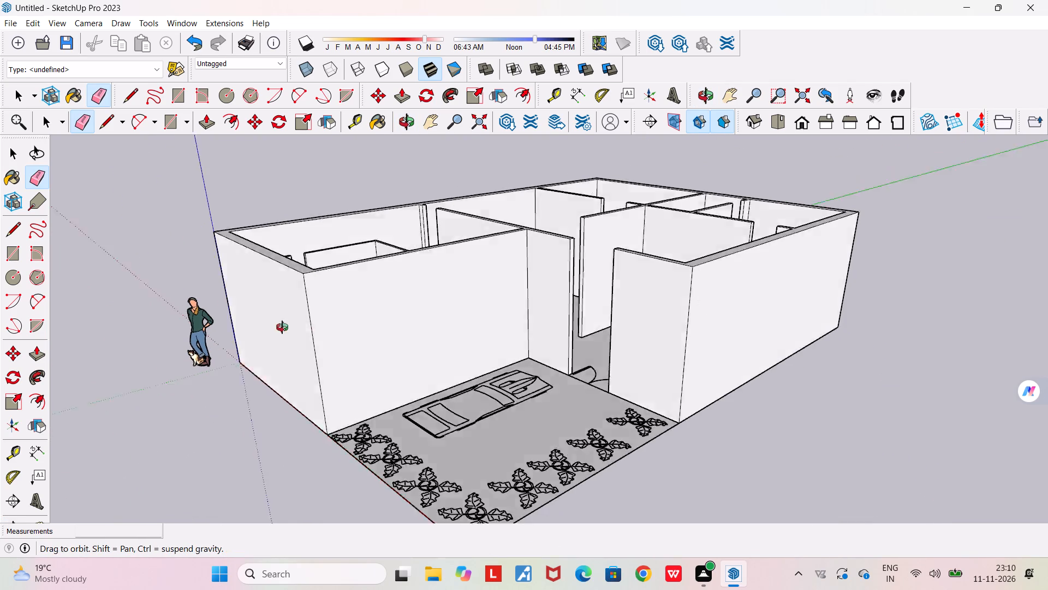
{"action": "middle_click_drag", "start_coordinate": [282, 327], "coordinate": [105, 308]}
{"action": "scroll", "coordinate": [105, 308], "scroll_direction": "down", "scroll_amount": 5}
{"action": "middle_click_drag", "start_coordinate": [488, 351], "coordinate": [168, 414]}
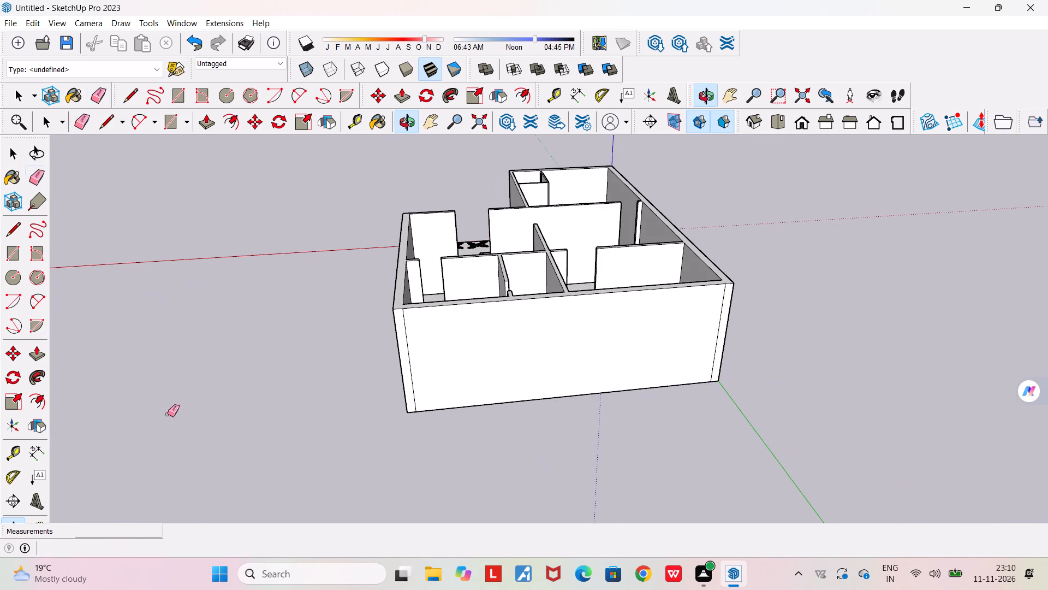
{"action": "scroll", "coordinate": [394, 359], "scroll_direction": "up", "scroll_amount": 6}
{"action": "left_click_drag", "start_coordinate": [428, 350], "coordinate": [421, 349]}
{"action": "scroll", "coordinate": [421, 349], "scroll_direction": "down", "scroll_amount": 3}
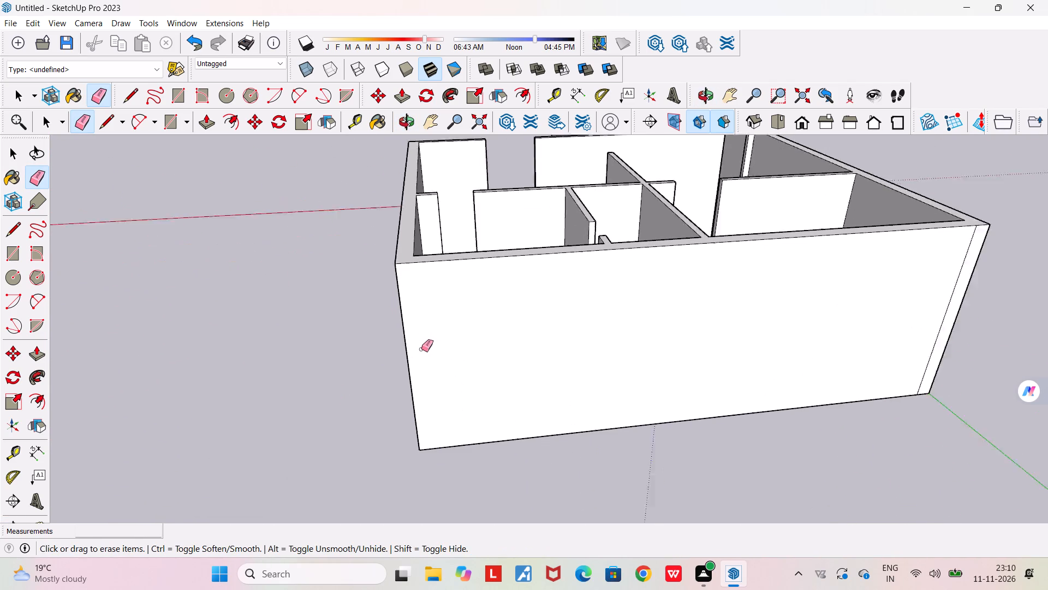
{"action": "scroll", "coordinate": [421, 349], "scroll_direction": "down", "scroll_amount": 5}
{"action": "scroll", "coordinate": [744, 311], "scroll_direction": "up", "scroll_amount": 6}
{"action": "left_click_drag", "start_coordinate": [742, 310], "coordinate": [734, 309]}
Examine the whole house from above and from the sides for any remaining seam lines on the walls.
{"action": "middle_click_drag", "start_coordinate": [727, 310], "coordinate": [288, 447]}
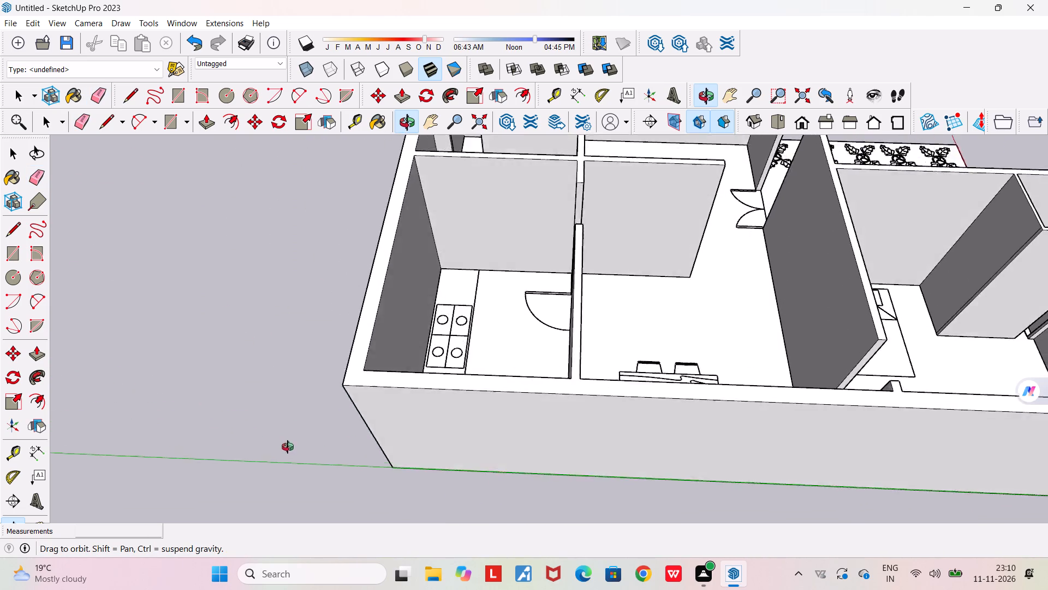
{"action": "middle_click_drag", "start_coordinate": [288, 447], "coordinate": [311, 531]}
{"action": "scroll", "coordinate": [311, 531], "scroll_direction": "down", "scroll_amount": 5}
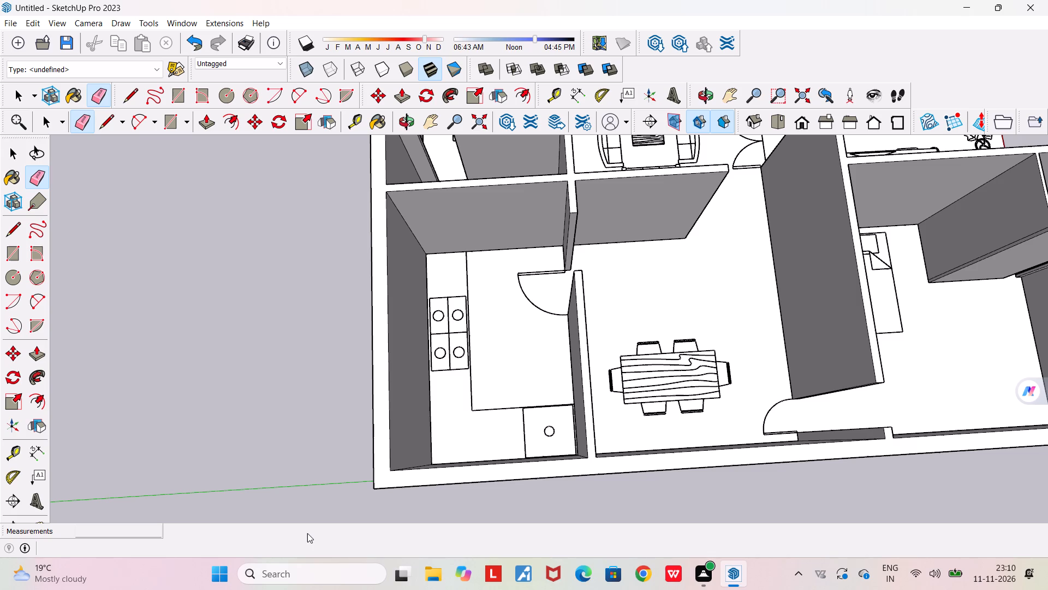
{"action": "scroll", "coordinate": [358, 369], "scroll_direction": "down", "scroll_amount": 6}
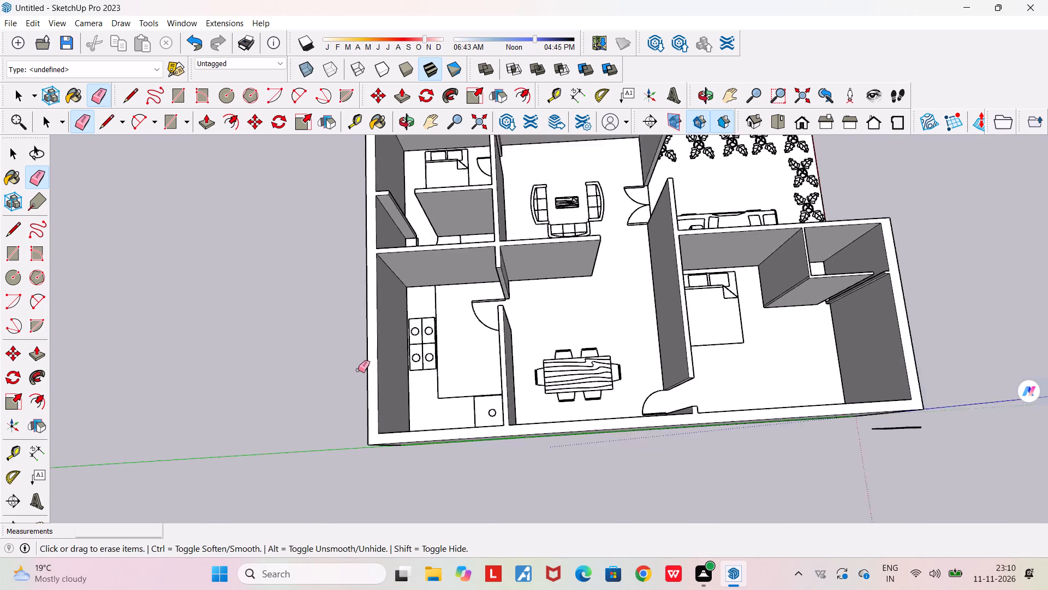
{"action": "scroll", "coordinate": [358, 370], "scroll_direction": "down", "scroll_amount": 4}
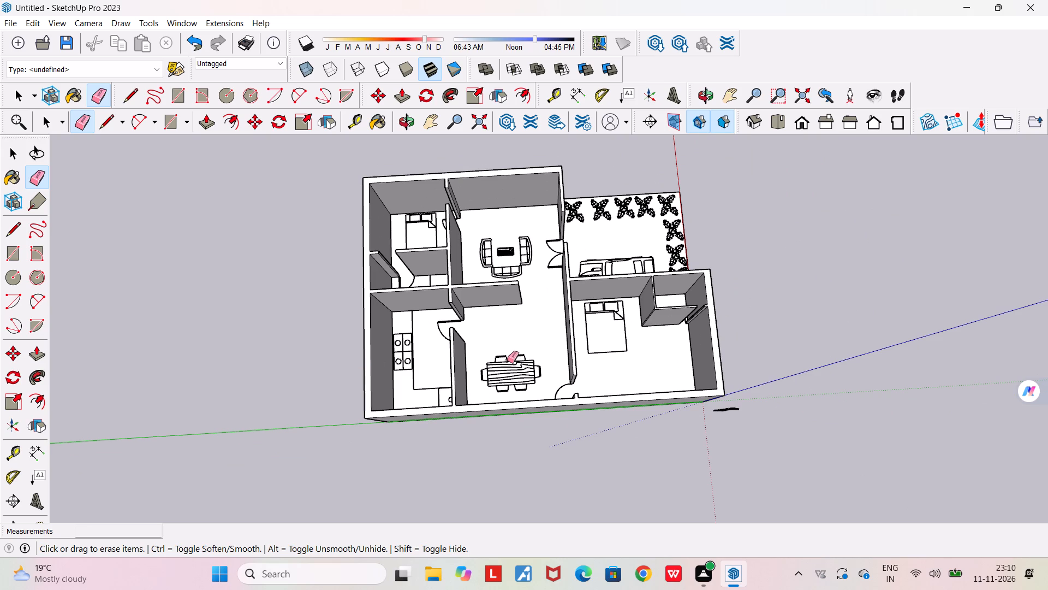
{"action": "middle_click_drag", "start_coordinate": [502, 351], "coordinate": [325, 200]}
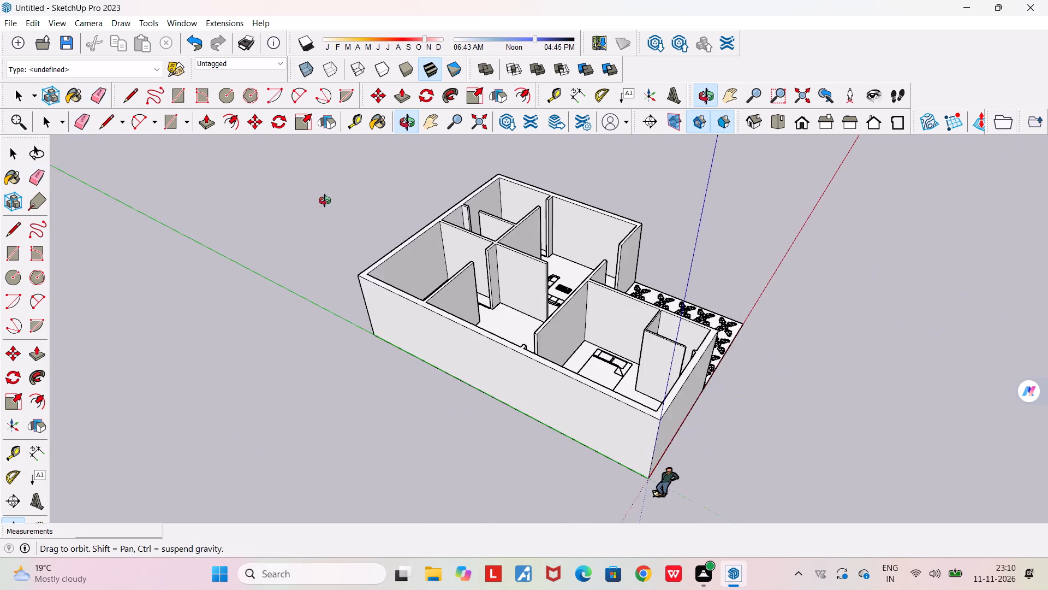
{"action": "middle_click_drag", "start_coordinate": [325, 200], "coordinate": [325, 200]}
{"action": "scroll", "coordinate": [326, 200], "scroll_direction": "down", "scroll_amount": 4}
{"action": "middle_click_drag", "start_coordinate": [539, 326], "coordinate": [254, 202]}
{"action": "scroll", "coordinate": [254, 202], "scroll_direction": "down", "scroll_amount": 5}
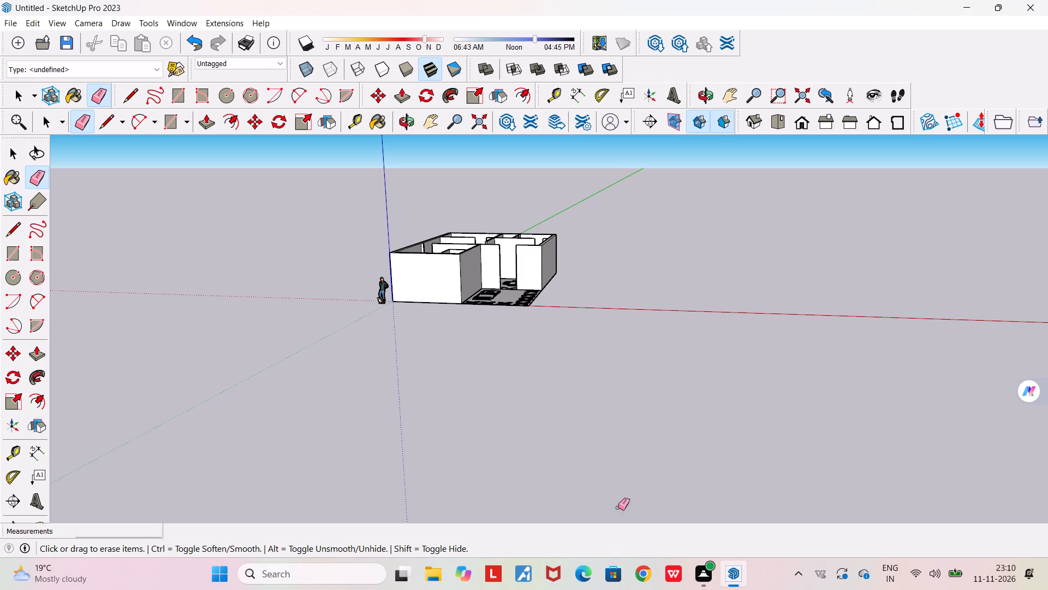
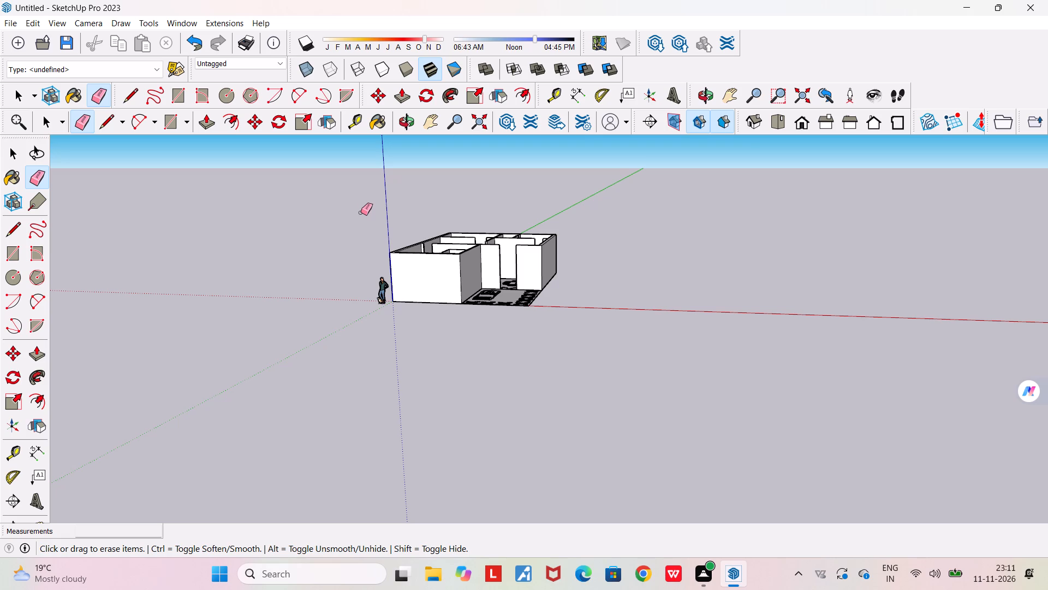
Push/Pull the house's floor face up by 0.20 m, starting from the car porch area.
{"action": "key", "text": "space"}
{"action": "middle_click_drag", "start_coordinate": [385, 287], "coordinate": [419, 385]}
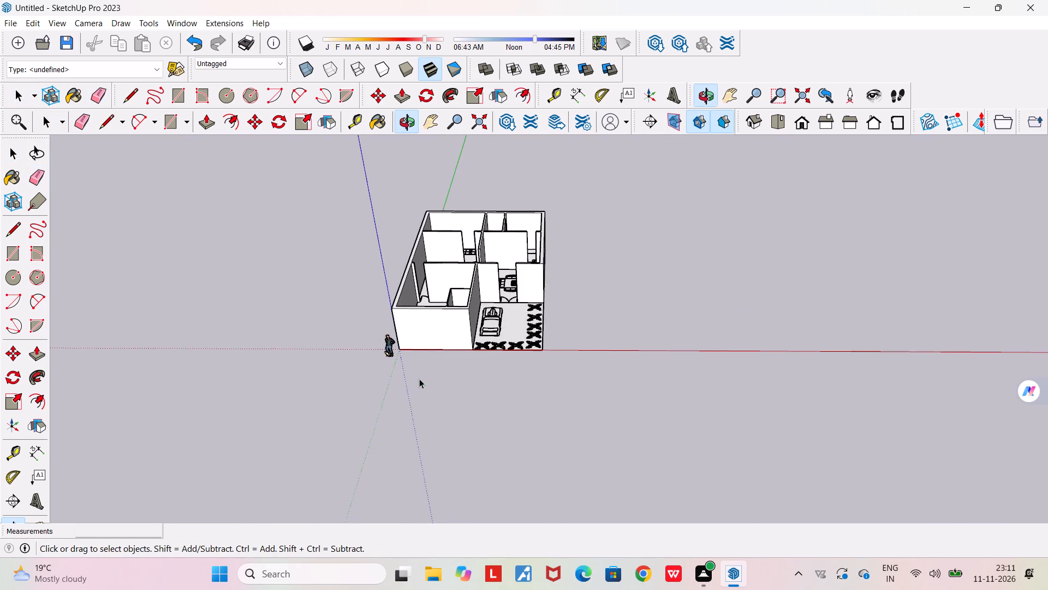
{"action": "scroll", "coordinate": [465, 259], "scroll_direction": "up", "scroll_amount": 9}
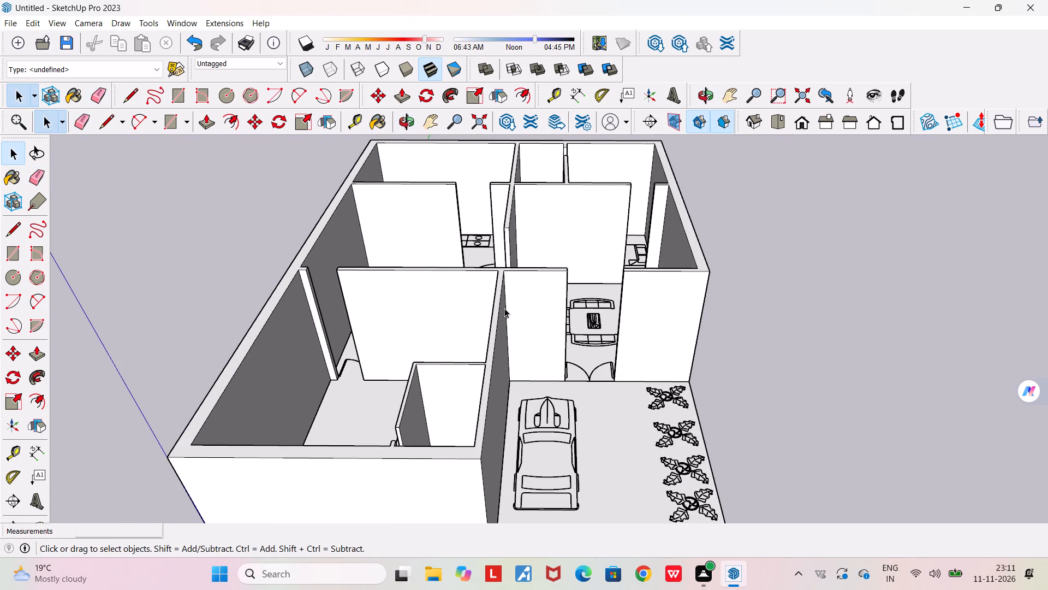
{"action": "scroll", "coordinate": [504, 308], "scroll_direction": "up", "scroll_amount": 1}
{"action": "middle_click_drag", "start_coordinate": [501, 310], "coordinate": [325, 297]}
{"action": "scroll", "coordinate": [325, 297], "scroll_direction": "down", "scroll_amount": 5}
{"action": "scroll", "coordinate": [379, 382], "scroll_direction": "up", "scroll_amount": 3}
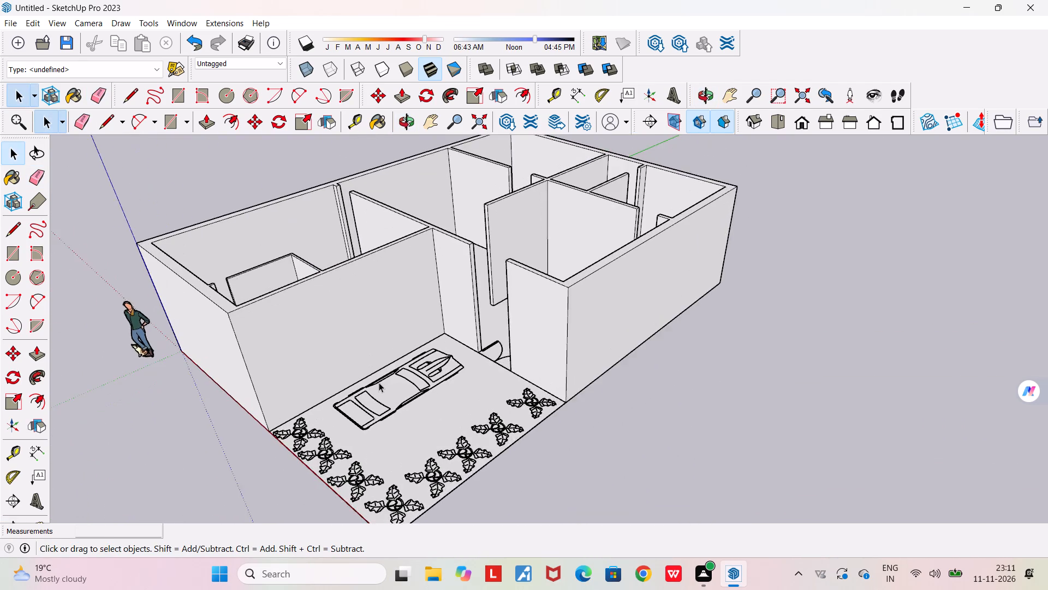
{"action": "scroll", "coordinate": [437, 442], "scroll_direction": "up", "scroll_amount": 2}
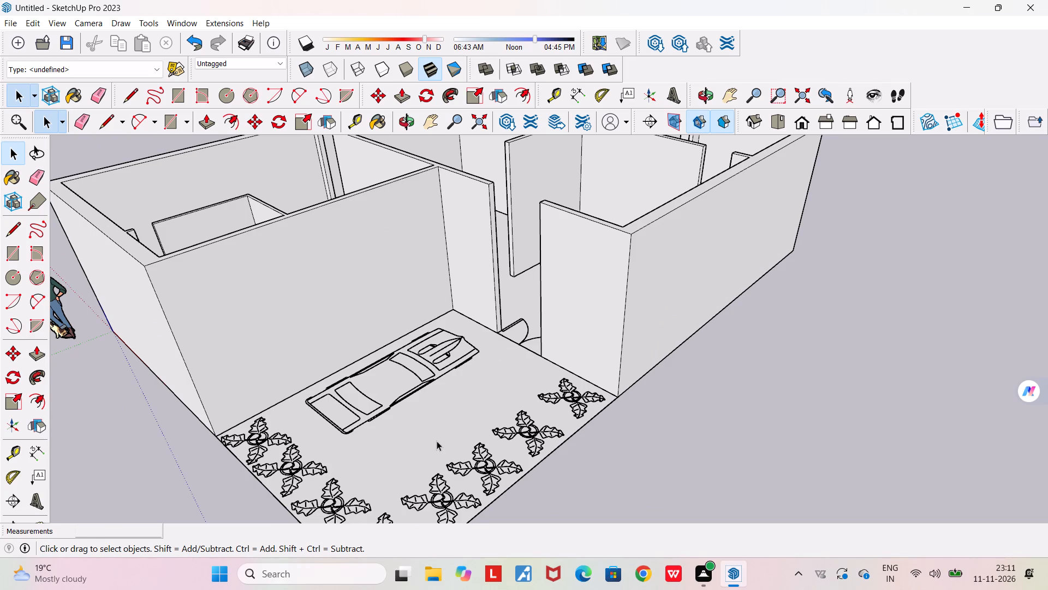
{"action": "key", "text": "p"}
{"action": "left_click", "coordinate": [437, 438]}
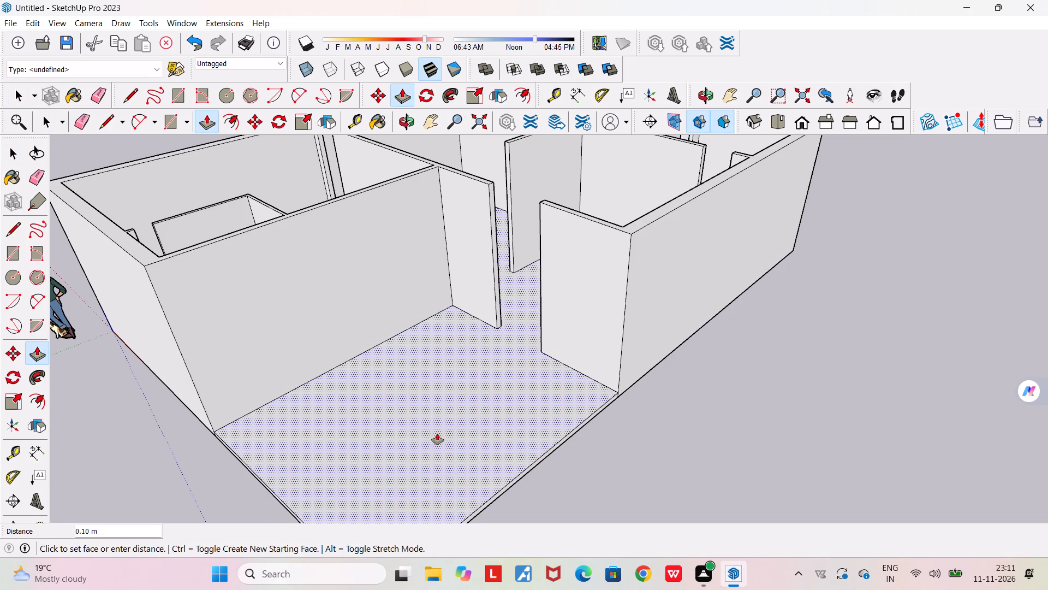
{"action": "type", "text": "0.20"}
{"action": "key", "text": "Return"}
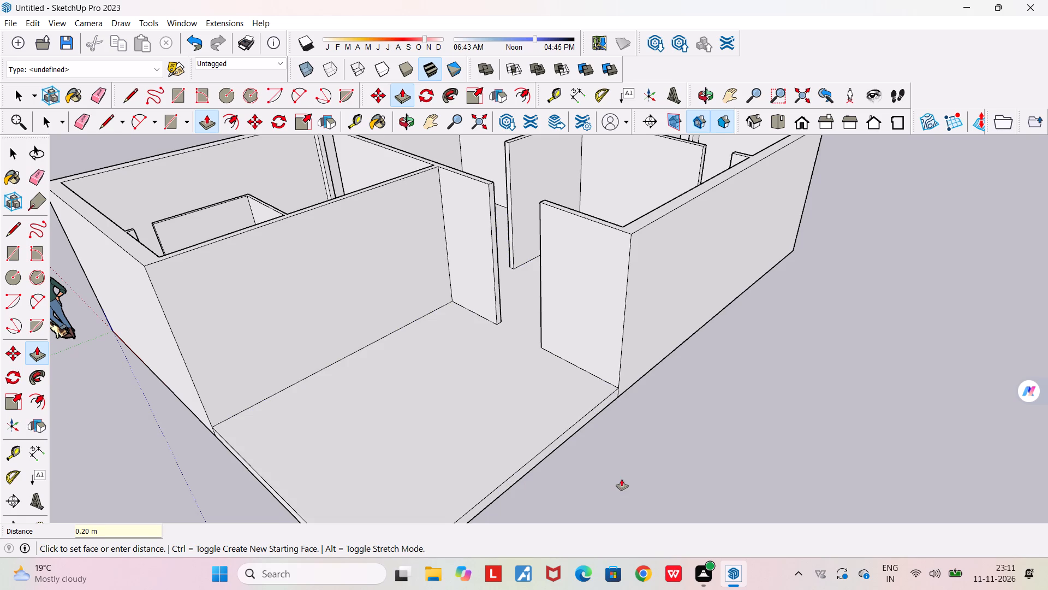
Examine the raised floor from above, from the open car porch side and from underneath the house.
{"action": "middle_click_drag", "start_coordinate": [621, 475], "coordinate": [781, 536]}
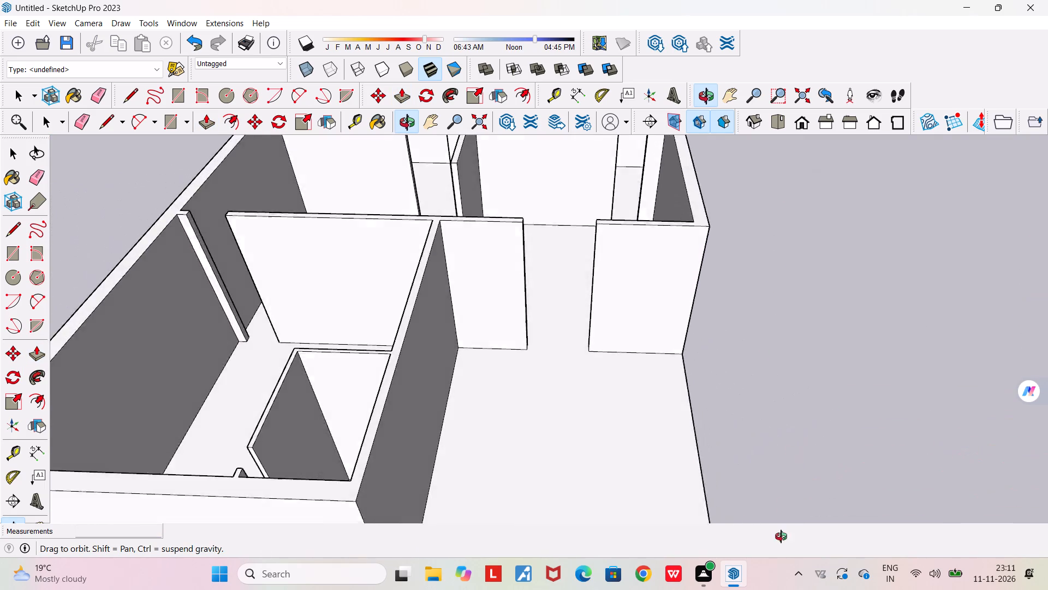
{"action": "middle_click_drag", "start_coordinate": [781, 536], "coordinate": [916, 529]}
{"action": "scroll", "coordinate": [916, 529], "scroll_direction": "down", "scroll_amount": 4}
{"action": "middle_click_drag", "start_coordinate": [787, 382], "coordinate": [276, 385]}
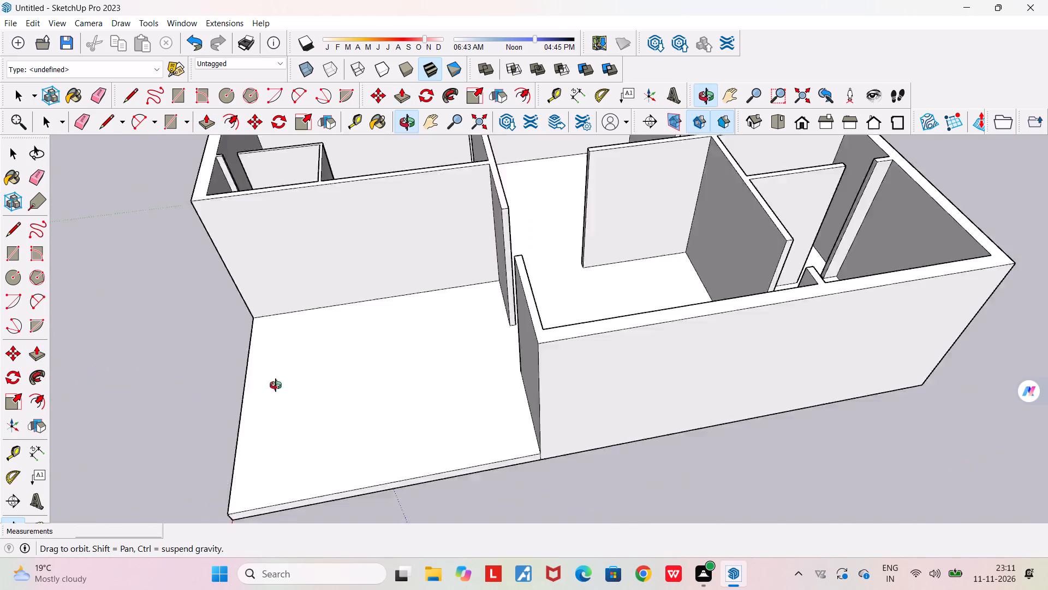
{"action": "middle_click_drag", "start_coordinate": [276, 385], "coordinate": [289, 382]}
{"action": "scroll", "coordinate": [266, 375], "scroll_direction": "down", "scroll_amount": 12}
{"action": "middle_click_drag", "start_coordinate": [295, 373], "coordinate": [413, 196]}
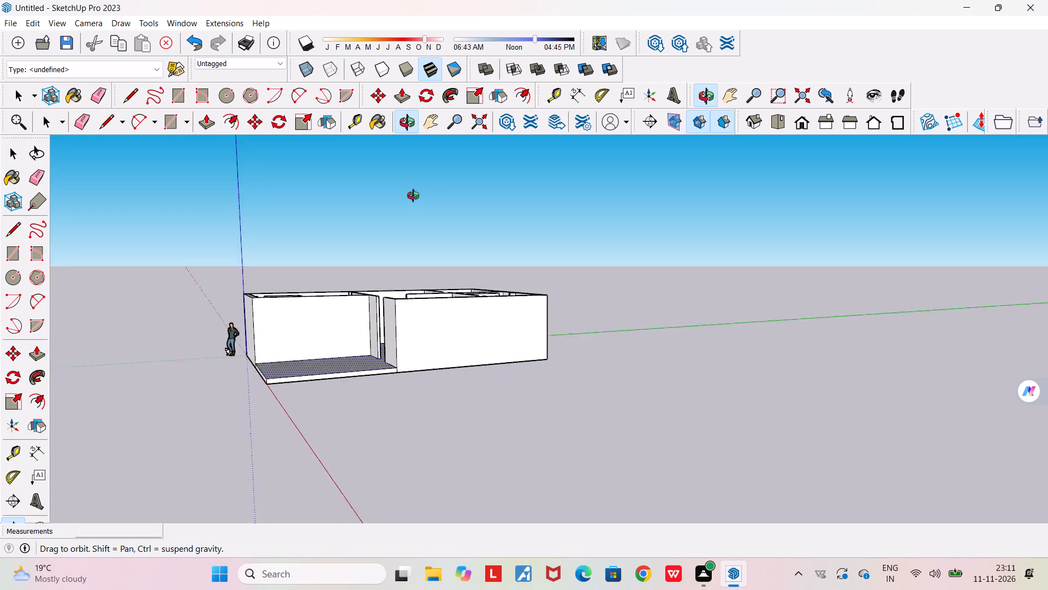
{"action": "middle_click_drag", "start_coordinate": [413, 196], "coordinate": [412, 196]}
{"action": "scroll", "coordinate": [412, 195], "scroll_direction": "down", "scroll_amount": 4}
{"action": "middle_click_drag", "start_coordinate": [380, 233], "coordinate": [390, 93]}
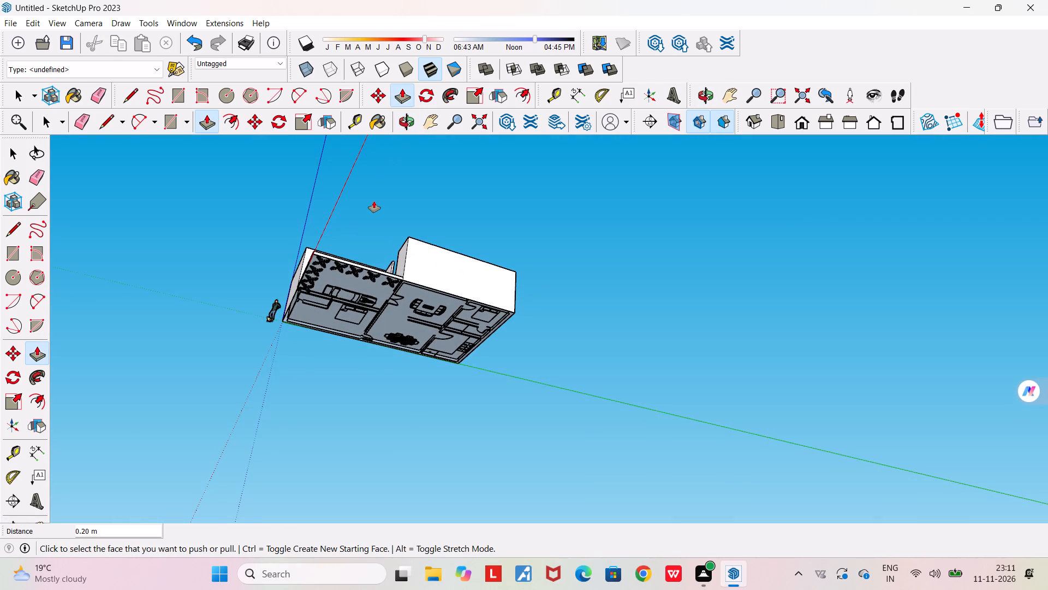
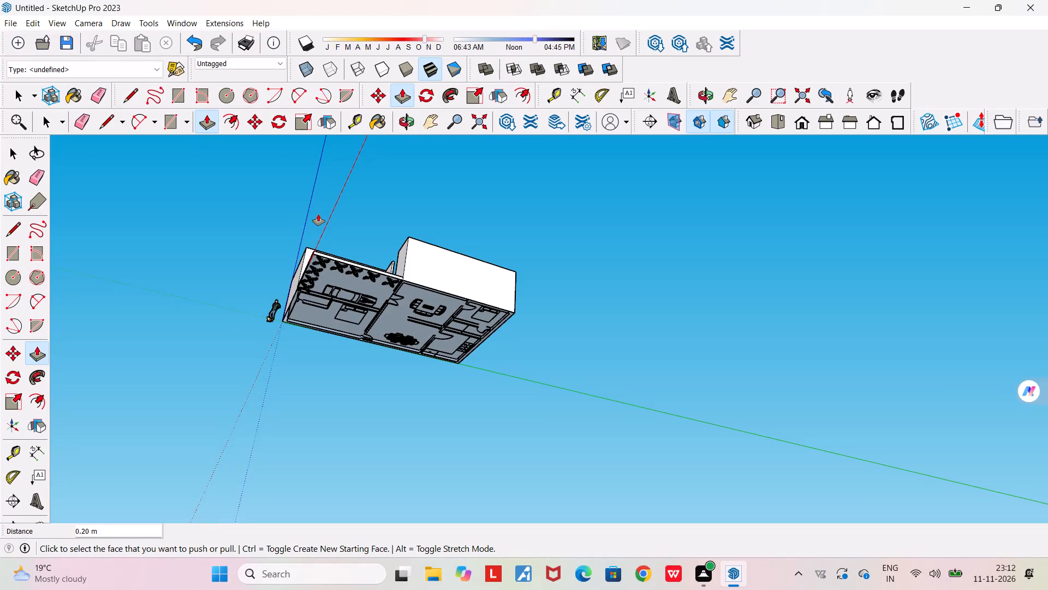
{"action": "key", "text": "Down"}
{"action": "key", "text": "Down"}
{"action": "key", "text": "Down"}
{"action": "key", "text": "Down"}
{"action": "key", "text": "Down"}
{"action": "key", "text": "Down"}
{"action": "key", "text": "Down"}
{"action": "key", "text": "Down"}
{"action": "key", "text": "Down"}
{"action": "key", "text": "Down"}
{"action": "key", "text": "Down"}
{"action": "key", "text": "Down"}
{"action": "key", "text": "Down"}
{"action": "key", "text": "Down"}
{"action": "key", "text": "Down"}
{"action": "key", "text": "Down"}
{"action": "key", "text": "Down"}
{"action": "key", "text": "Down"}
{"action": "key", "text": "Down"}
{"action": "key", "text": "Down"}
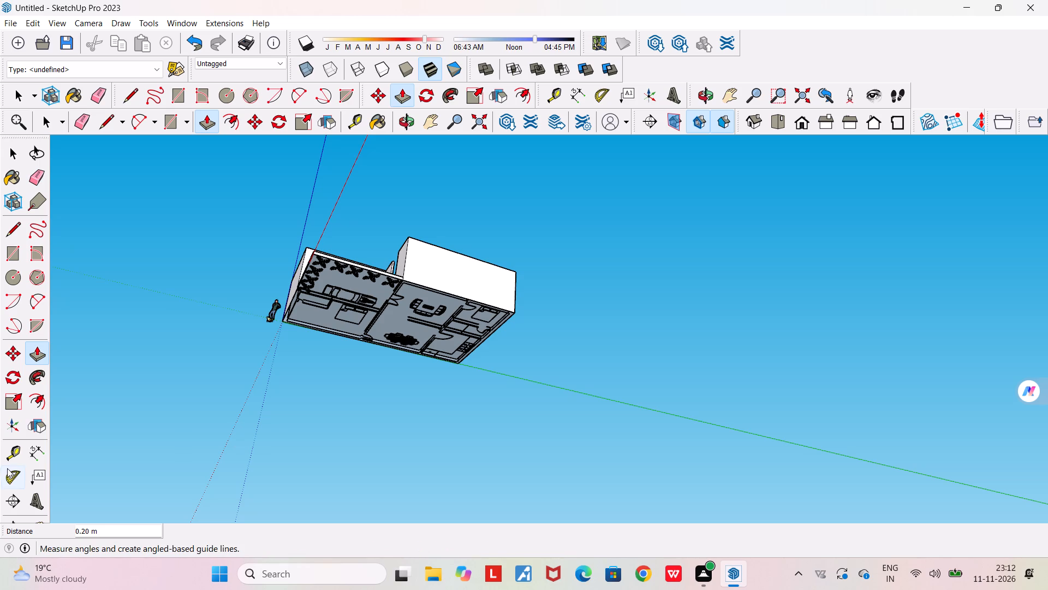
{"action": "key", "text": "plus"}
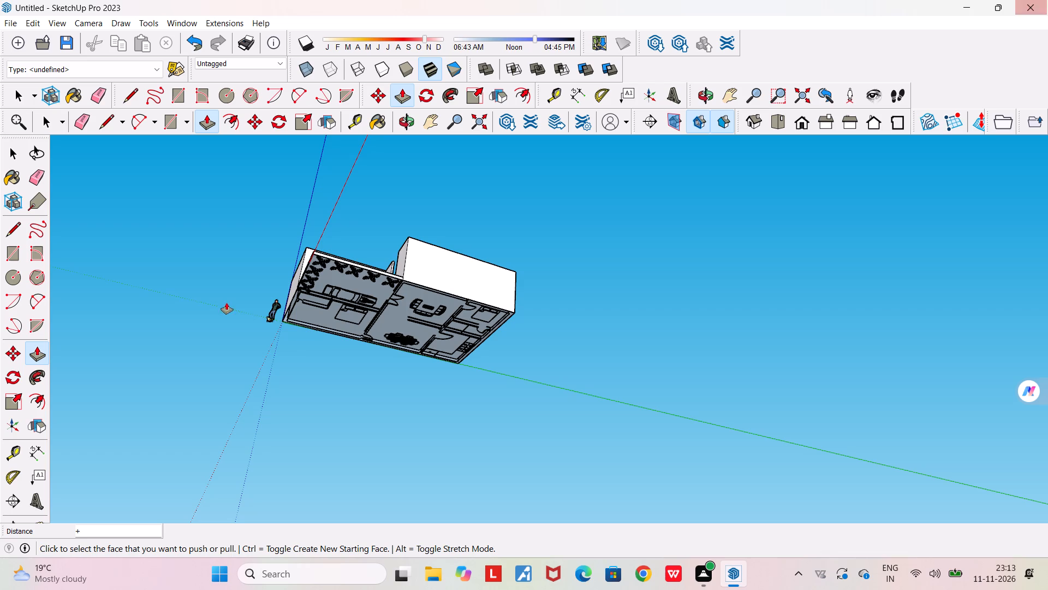
Examine the house from underneath, then inspect the rooms, interior walls and raised floor from above.
{"action": "scroll", "coordinate": [414, 267], "scroll_direction": "down", "scroll_amount": 3}
{"action": "key", "text": "space"}
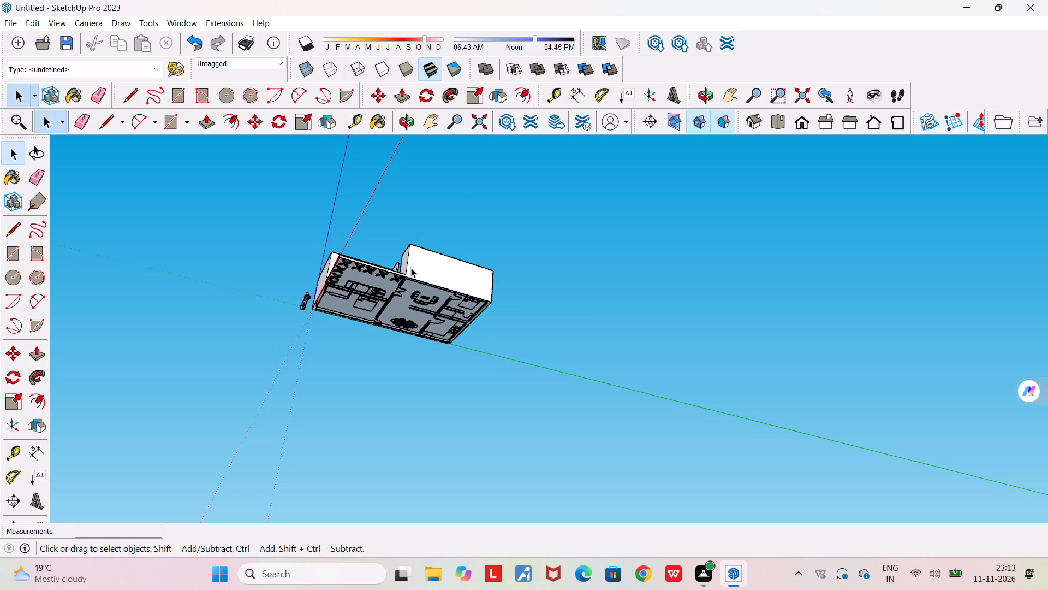
{"action": "middle_click_drag", "start_coordinate": [383, 281], "coordinate": [533, 373]}
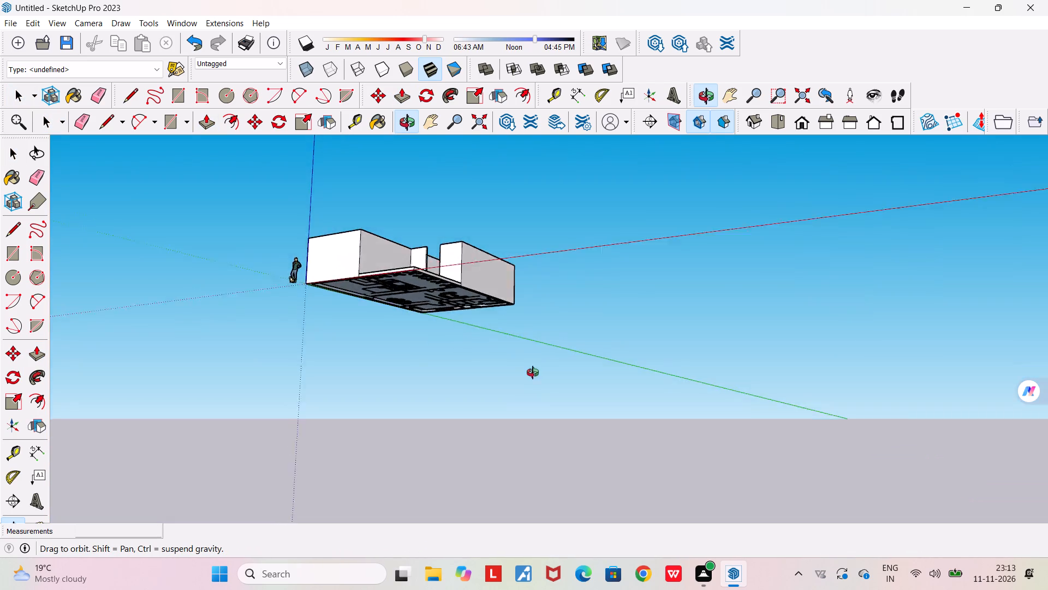
{"action": "middle_click_drag", "start_coordinate": [533, 373], "coordinate": [660, 559]}
{"action": "scroll", "coordinate": [535, 397], "scroll_direction": "up", "scroll_amount": 6}
{"action": "middle_click_drag", "start_coordinate": [532, 392], "coordinate": [483, 400]}
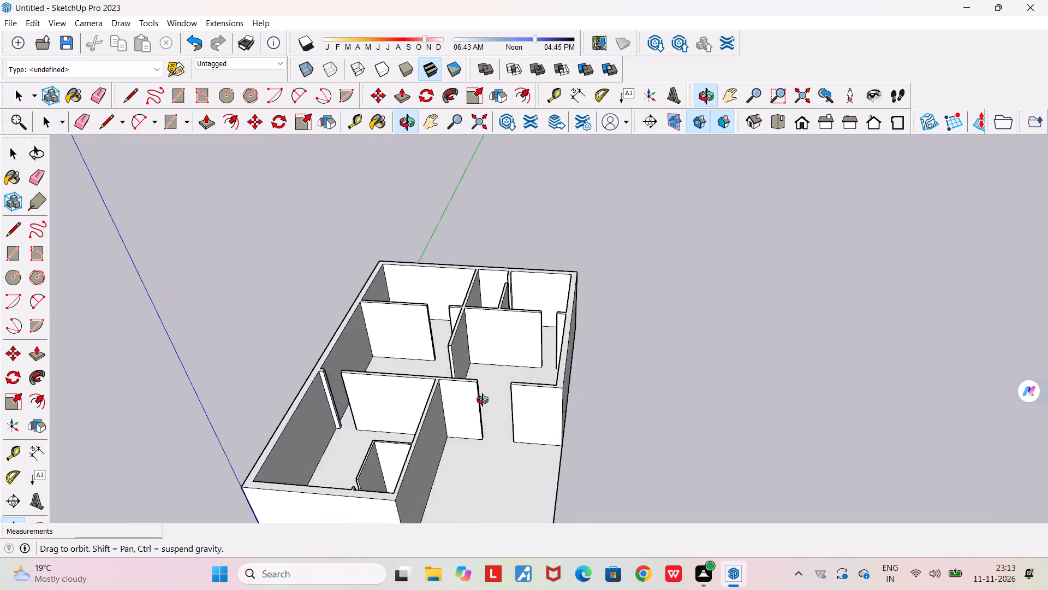
{"action": "middle_click_drag", "start_coordinate": [483, 400], "coordinate": [398, 314]}
{"action": "scroll", "coordinate": [398, 314], "scroll_direction": "down", "scroll_amount": 17}
{"action": "middle_click_drag", "start_coordinate": [413, 370], "coordinate": [527, 514]}
{"action": "scroll", "coordinate": [515, 409], "scroll_direction": "up", "scroll_amount": 9}
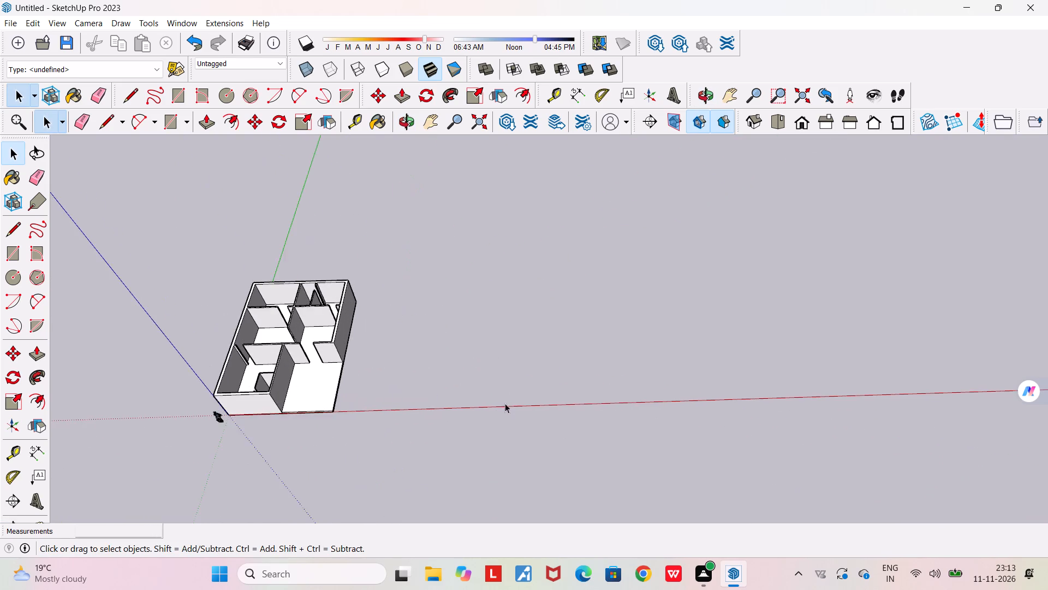
{"action": "scroll", "coordinate": [487, 391], "scroll_direction": "up", "scroll_amount": 6}
{"action": "middle_click_drag", "start_coordinate": [474, 382], "coordinate": [511, 358]}
{"action": "scroll", "coordinate": [511, 359], "scroll_direction": "down", "scroll_amount": 10}
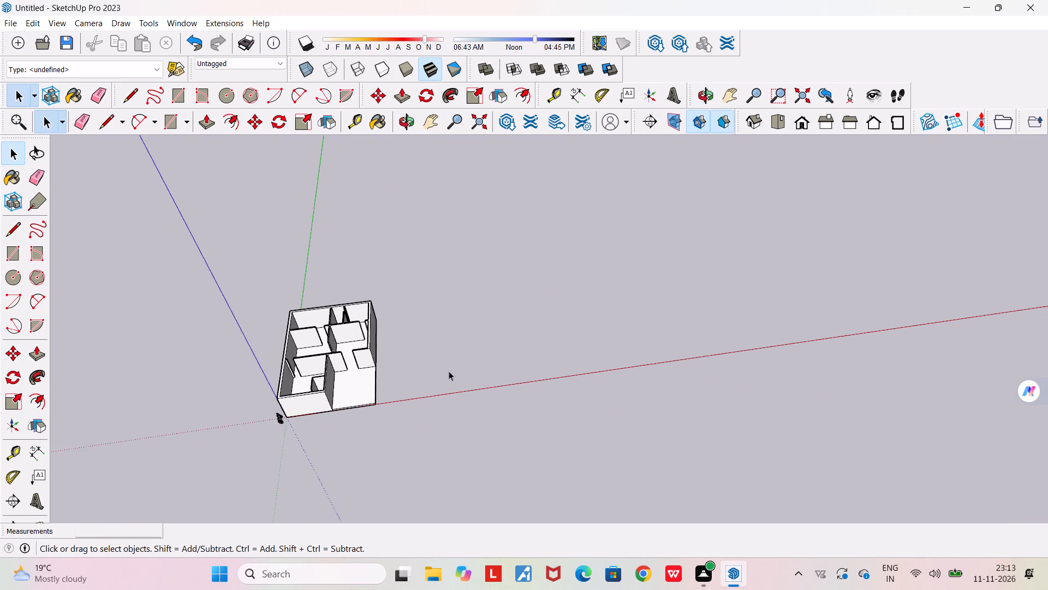
{"action": "scroll", "coordinate": [449, 371], "scroll_direction": "up", "scroll_amount": 3}
{"action": "middle_click_drag", "start_coordinate": [449, 370], "coordinate": [422, 450]}
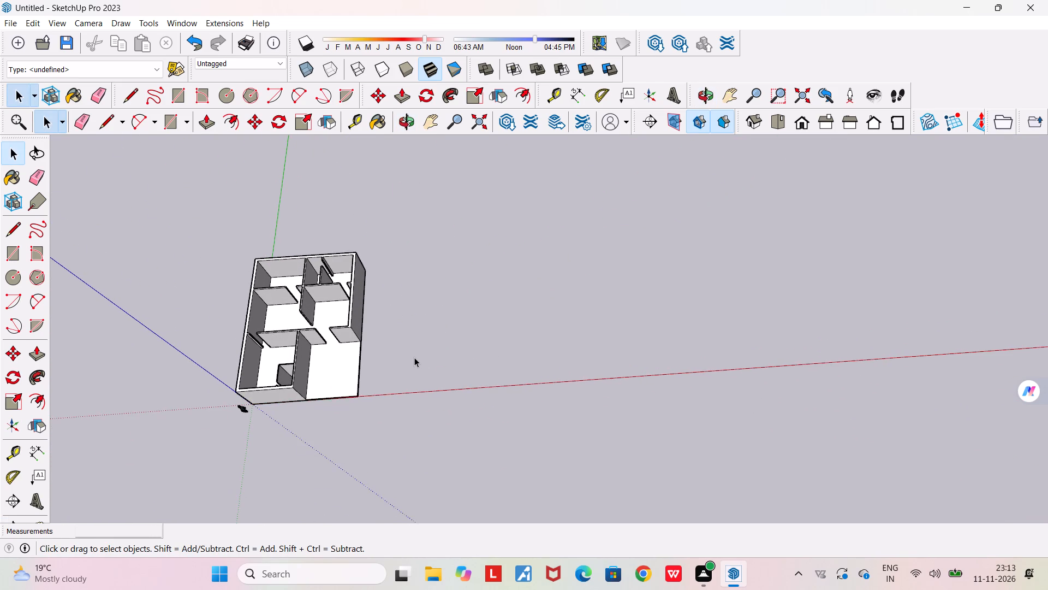
{"action": "scroll", "coordinate": [414, 357], "scroll_direction": "up", "scroll_amount": 8}
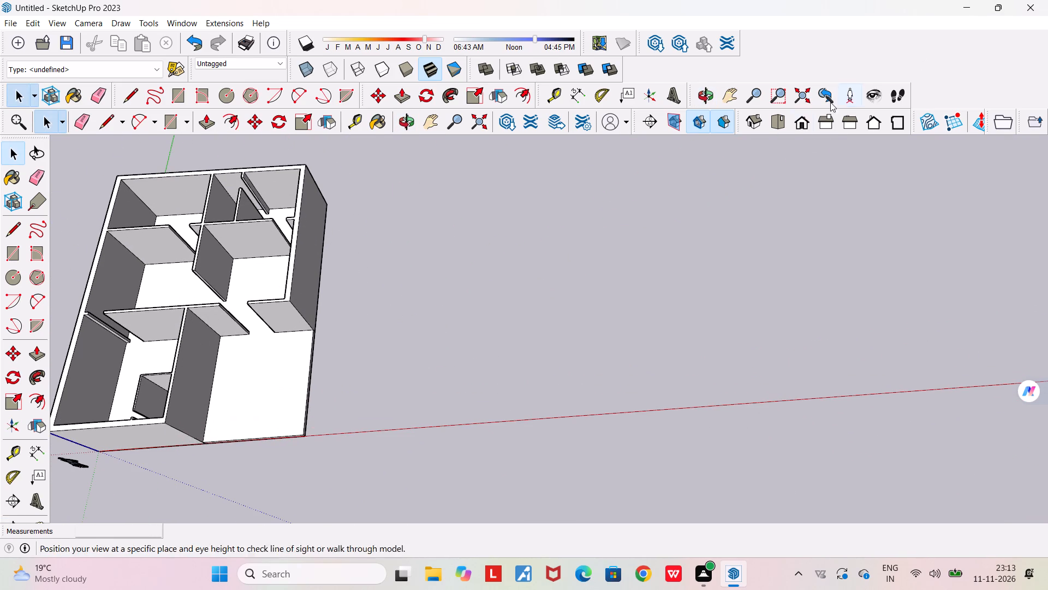
Examine the whole house from the standard isometric view, the open car porch side and above, with the full layout centred.
{"action": "left_click", "coordinate": [764, 120]}
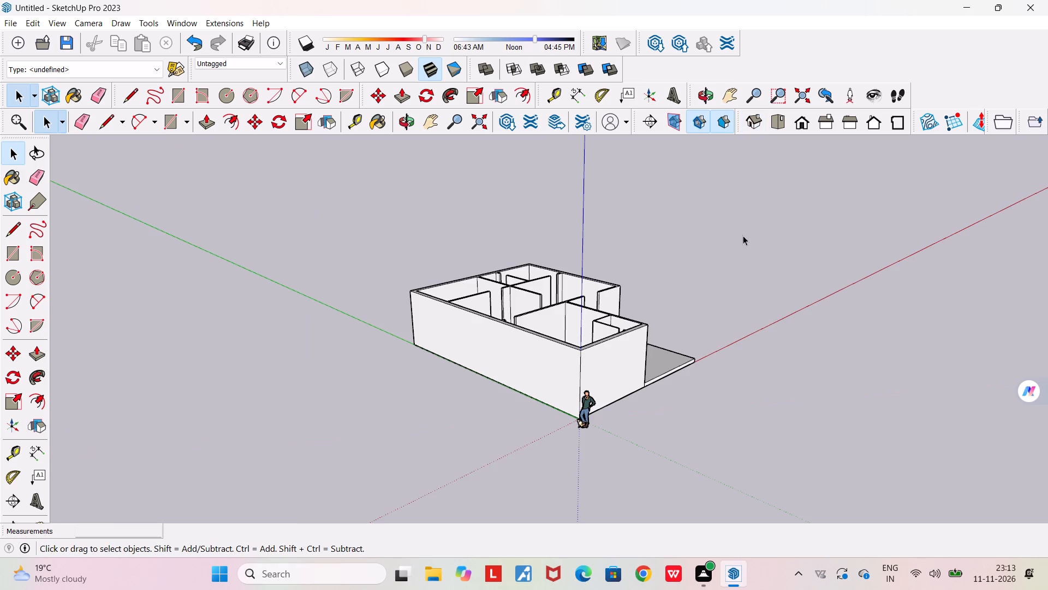
{"action": "middle_click_drag", "start_coordinate": [741, 235], "coordinate": [424, 228]}
{"action": "middle_click_drag", "start_coordinate": [710, 365], "coordinate": [766, 370]}
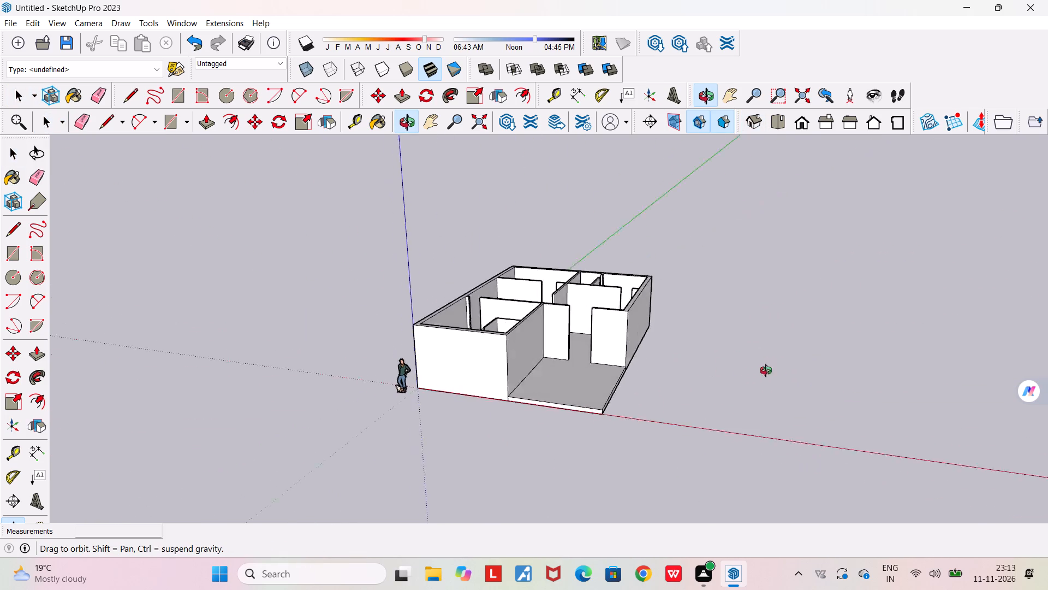
{"action": "middle_click_drag", "start_coordinate": [766, 370], "coordinate": [833, 372]}
{"action": "scroll", "coordinate": [818, 374], "scroll_direction": "up", "scroll_amount": 8}
{"action": "middle_click_drag", "start_coordinate": [788, 364], "coordinate": [808, 449]}
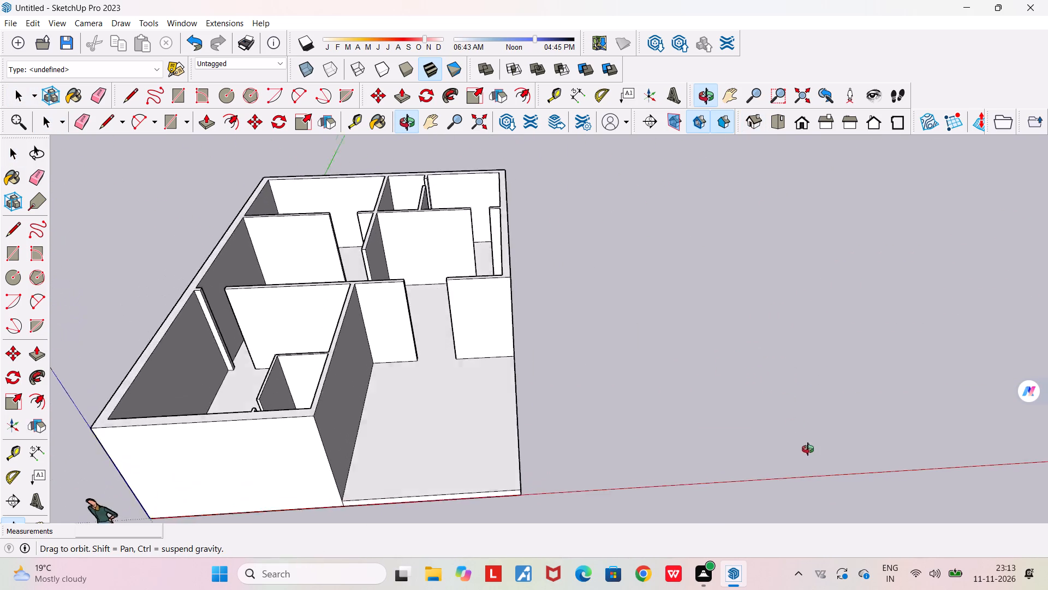
{"action": "middle_click_drag", "start_coordinate": [808, 449], "coordinate": [805, 489]}
{"action": "scroll", "coordinate": [805, 489], "scroll_direction": "down", "scroll_amount": 13}
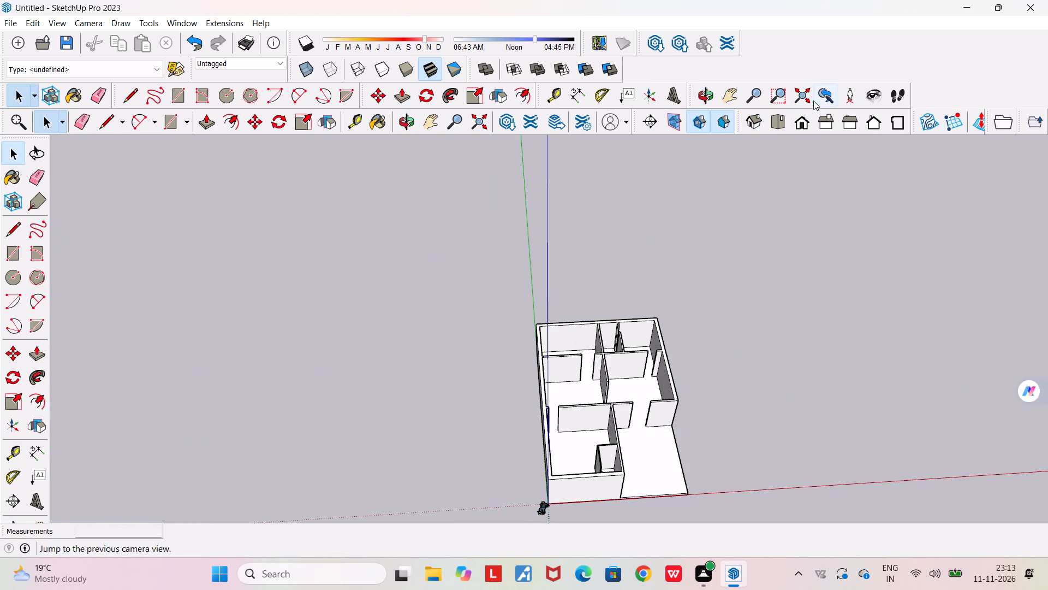
{"action": "left_click", "coordinate": [735, 104]}
{"action": "left_click_drag", "start_coordinate": [697, 193], "coordinate": [409, 170]}
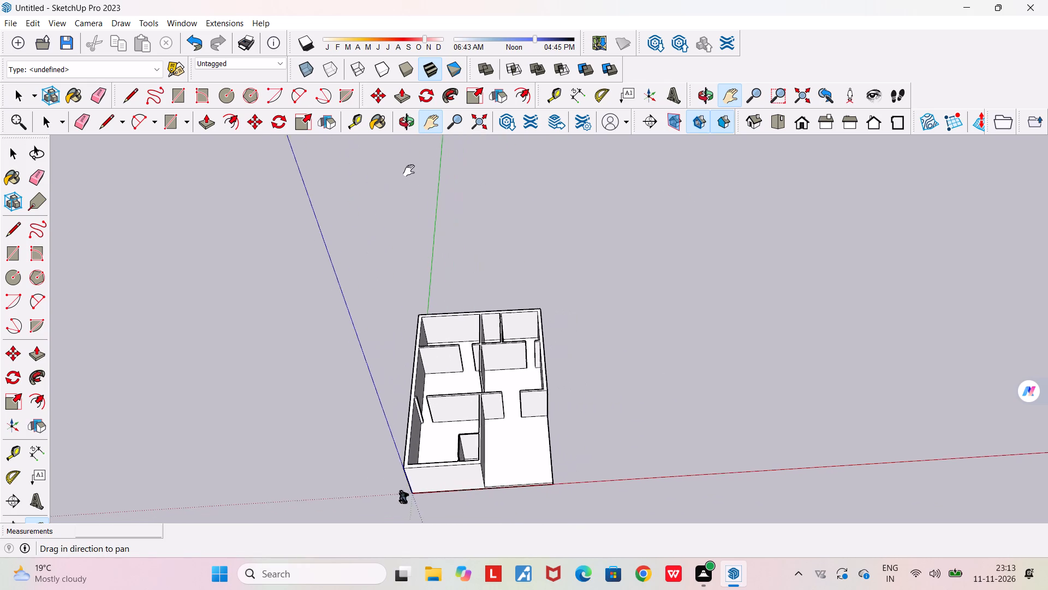
{"action": "left_click_drag", "start_coordinate": [409, 170], "coordinate": [369, 167]}
{"action": "left_click_drag", "start_coordinate": [683, 217], "coordinate": [585, 217]}
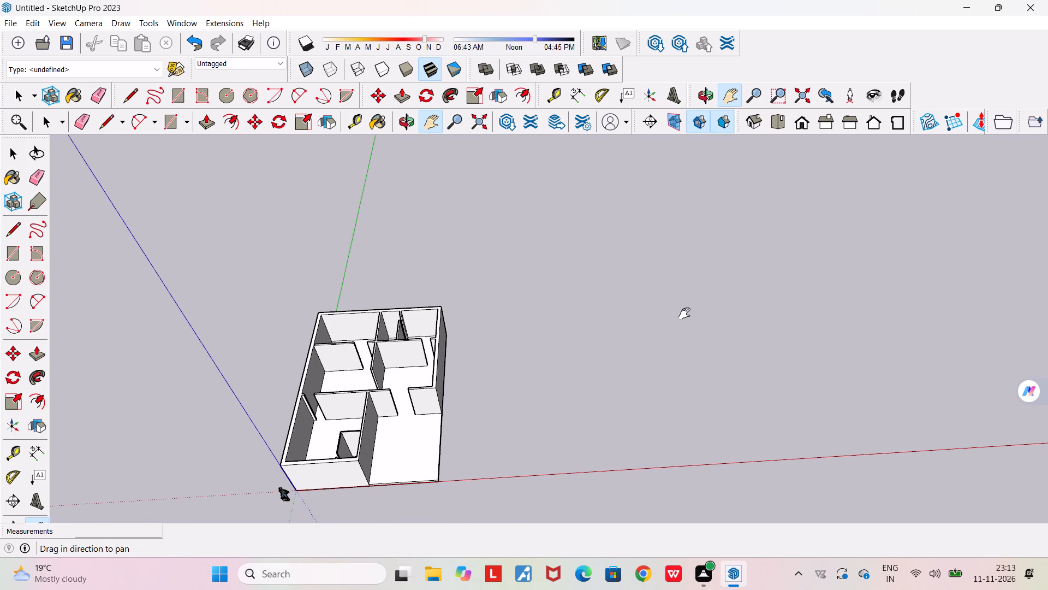
{"action": "scroll", "coordinate": [694, 426], "scroll_direction": "up", "scroll_amount": 1}
{"action": "scroll", "coordinate": [694, 420], "scroll_direction": "down", "scroll_amount": 1}
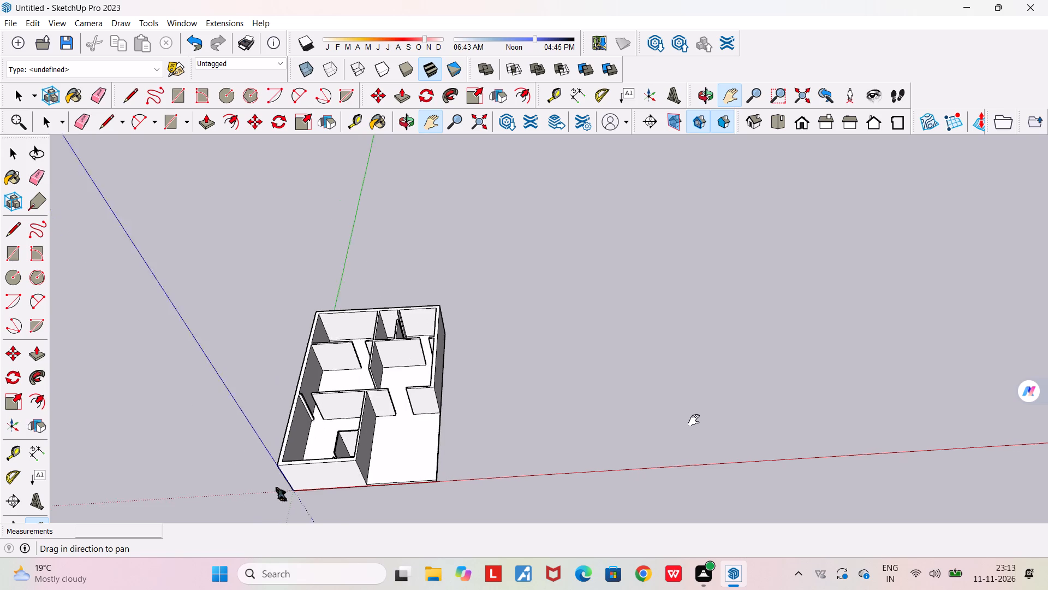
{"action": "scroll", "coordinate": [694, 420], "scroll_direction": "down", "scroll_amount": 1}
{"action": "left_click_drag", "start_coordinate": [520, 367], "coordinate": [507, 234]}
{"action": "middle_click_drag", "start_coordinate": [540, 311], "coordinate": [540, 314]}
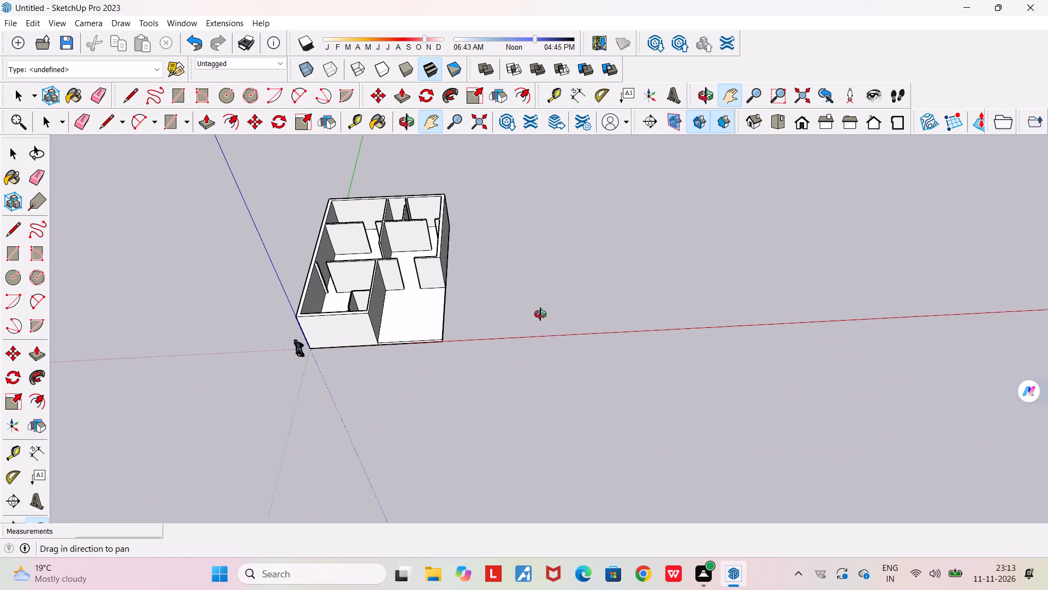
{"action": "middle_click_drag", "start_coordinate": [540, 314], "coordinate": [547, 359]}
{"action": "scroll", "coordinate": [547, 359], "scroll_direction": "down", "scroll_amount": 2}
{"action": "left_click_drag", "start_coordinate": [553, 286], "coordinate": [515, 391]}
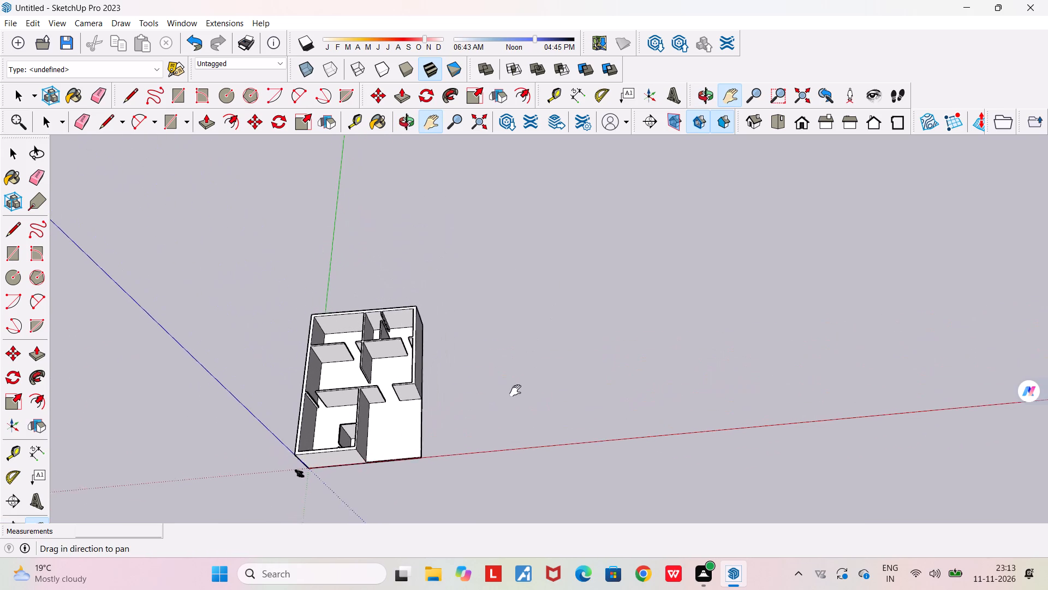
{"action": "left_click_drag", "start_coordinate": [515, 391], "coordinate": [522, 387]}
{"action": "scroll", "coordinate": [501, 405], "scroll_direction": "up", "scroll_amount": 6}
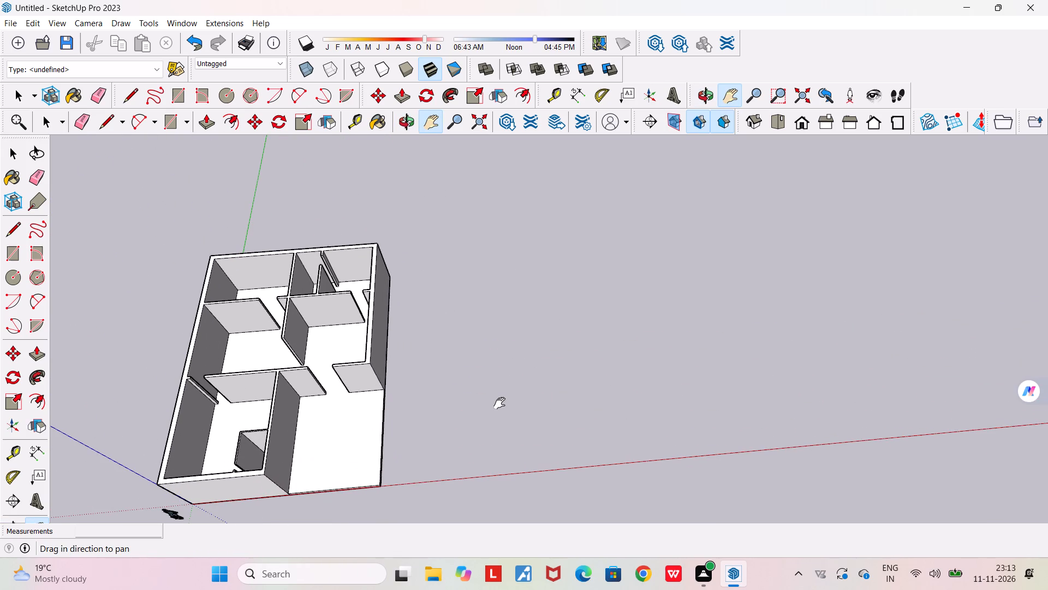
{"action": "left_click_drag", "start_coordinate": [488, 384], "coordinate": [583, 352]}
{"action": "left_click_drag", "start_coordinate": [598, 372], "coordinate": [557, 393]}
{"action": "key", "text": "space"}
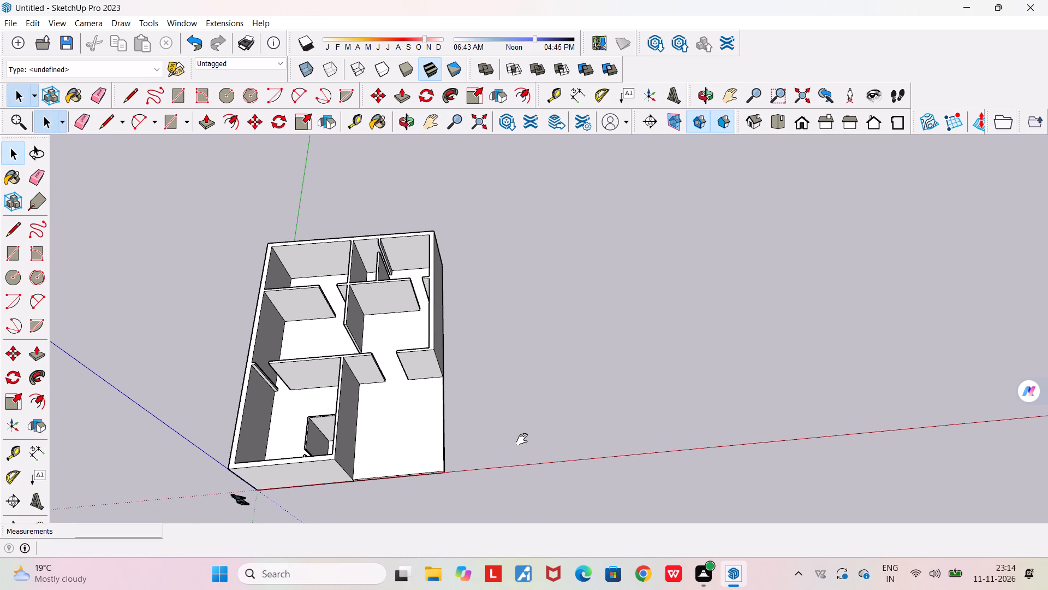
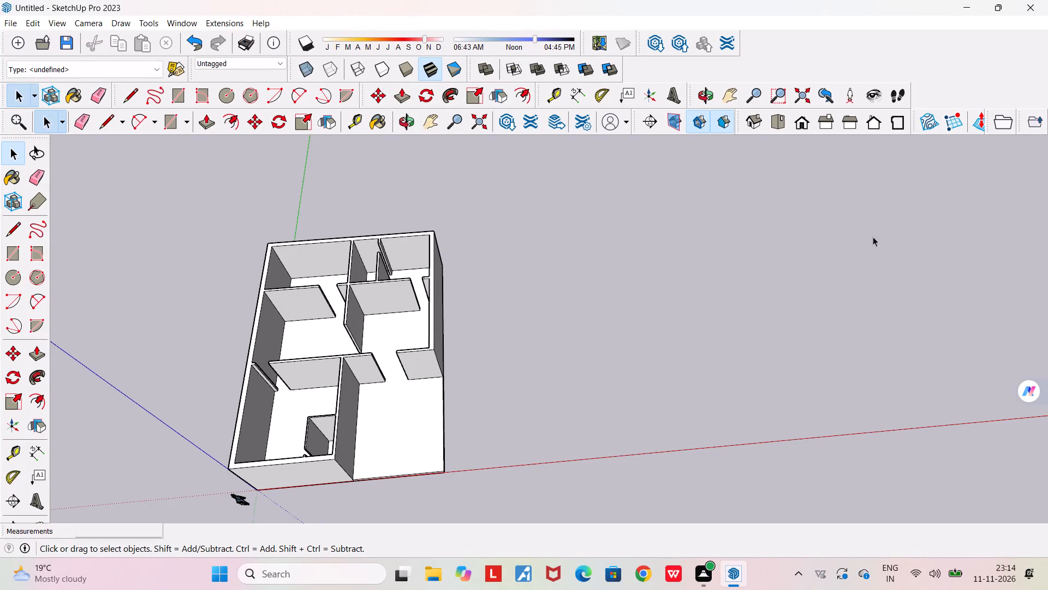
Draw a freestanding rectangle about 2.86 m by 5.18 m on the ground beside the house, clear of its outer wall.
{"action": "scroll", "coordinate": [546, 470], "scroll_direction": "up", "scroll_amount": 3}
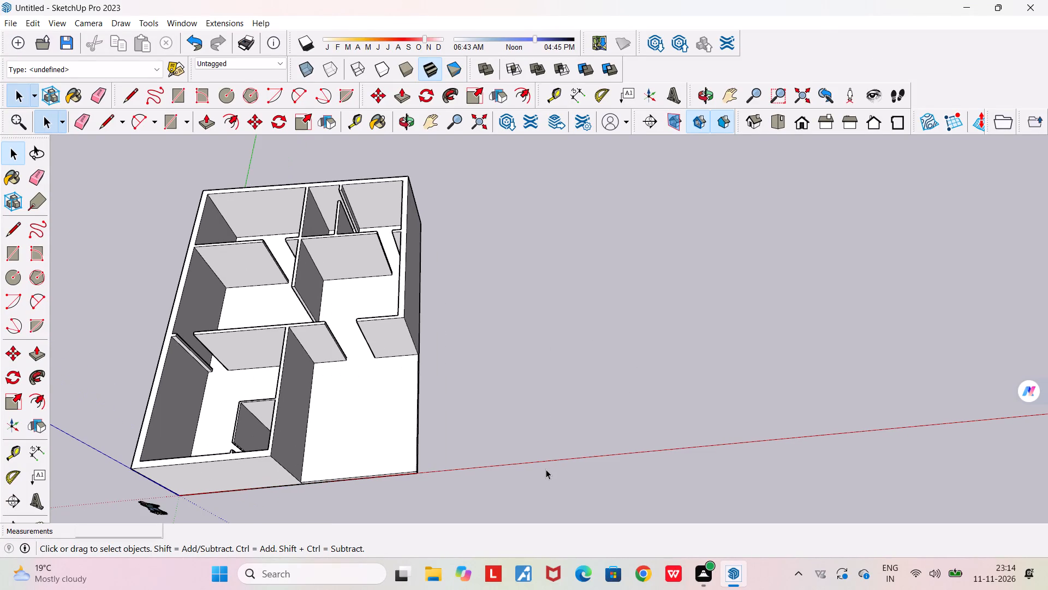
{"action": "left_click", "coordinate": [176, 99]}
{"action": "left_click", "coordinate": [508, 301]}
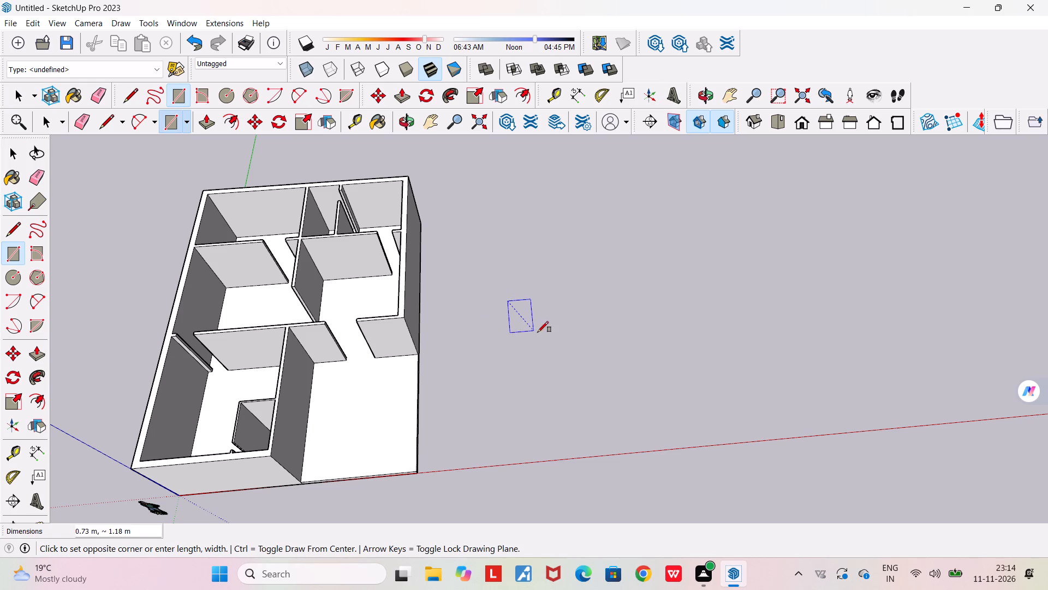
{"action": "left_click", "coordinate": [588, 404]}
{"action": "scroll", "coordinate": [522, 335], "scroll_direction": "up", "scroll_amount": 3}
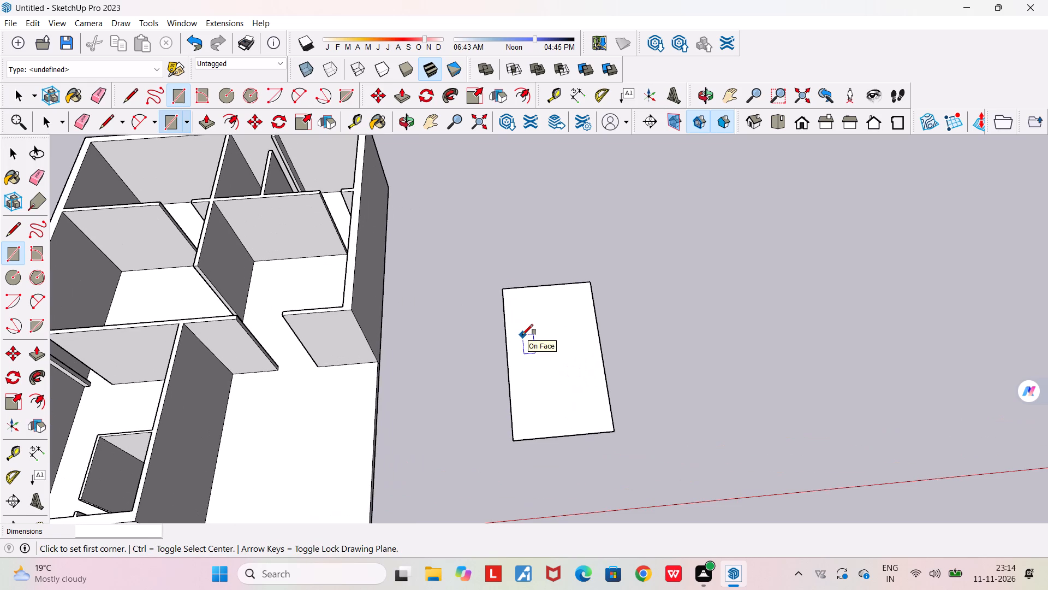
{"action": "key", "text": "space"}
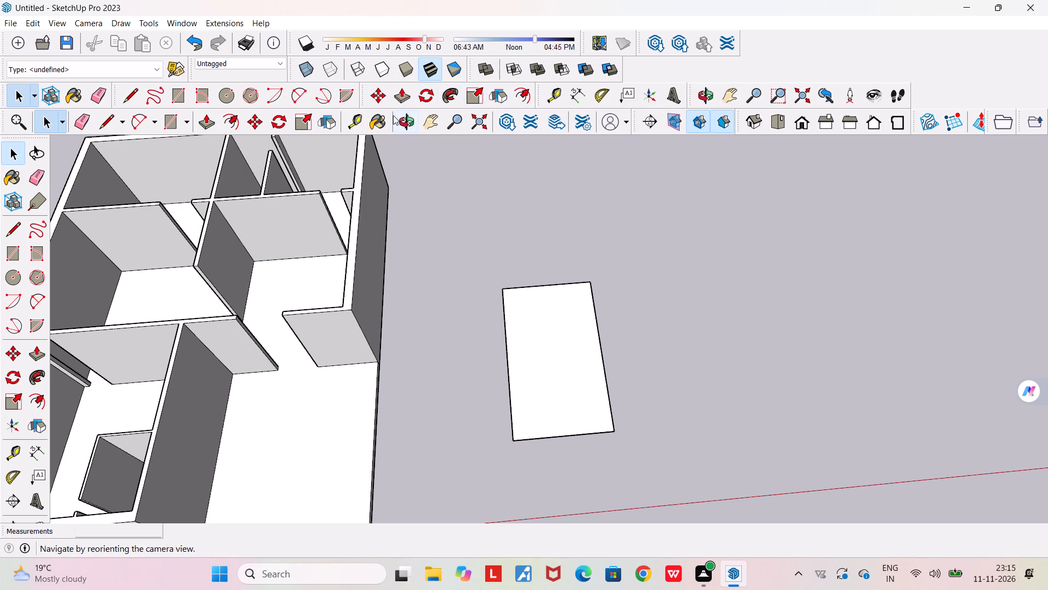
Extrude the rectangle beside the house upward about 1.69 m into a solid box.
{"action": "left_click", "coordinate": [204, 130]}
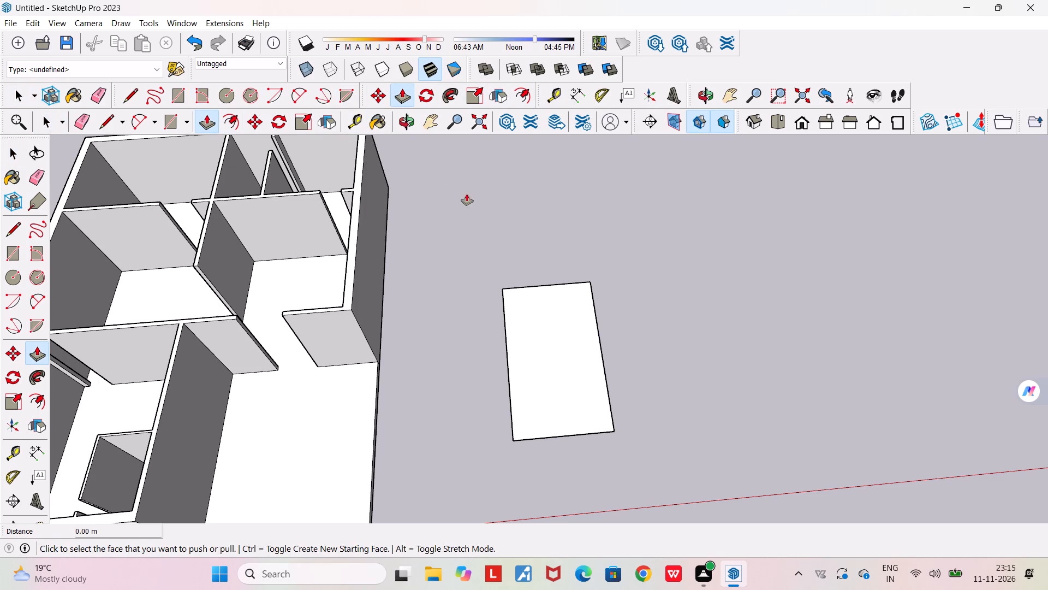
{"action": "left_click", "coordinate": [561, 350]}
{"action": "middle_click_drag", "start_coordinate": [540, 320], "coordinate": [489, 306]}
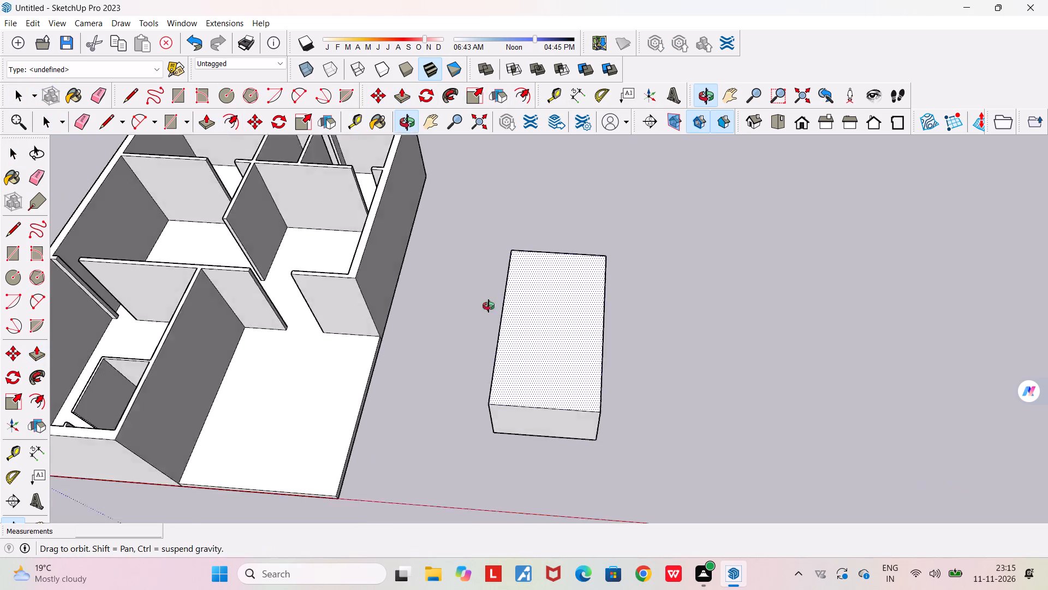
{"action": "middle_click_drag", "start_coordinate": [489, 306], "coordinate": [441, 160]}
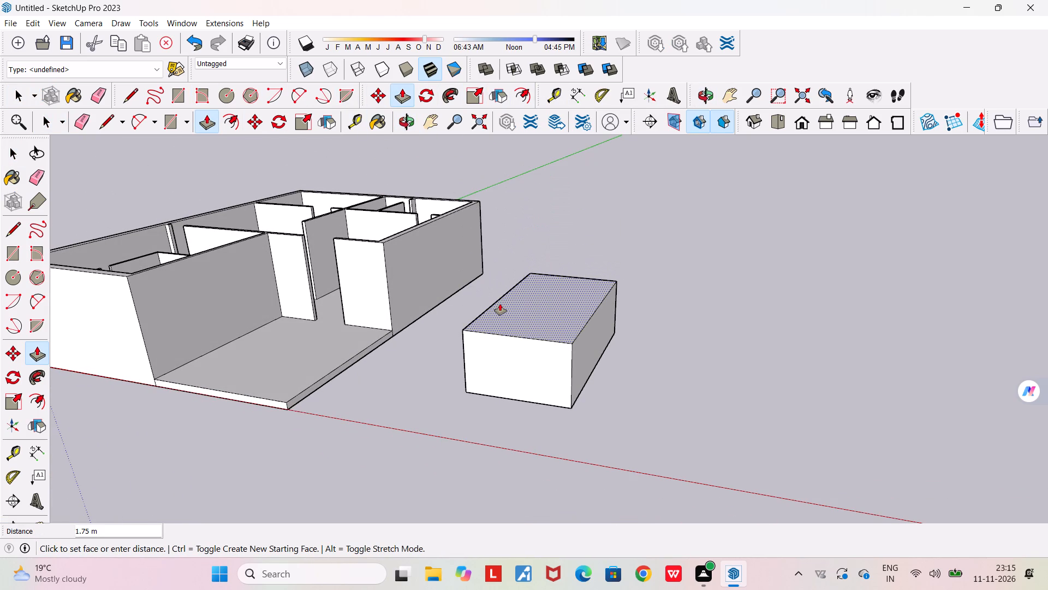
{"action": "left_click", "coordinate": [502, 305]}
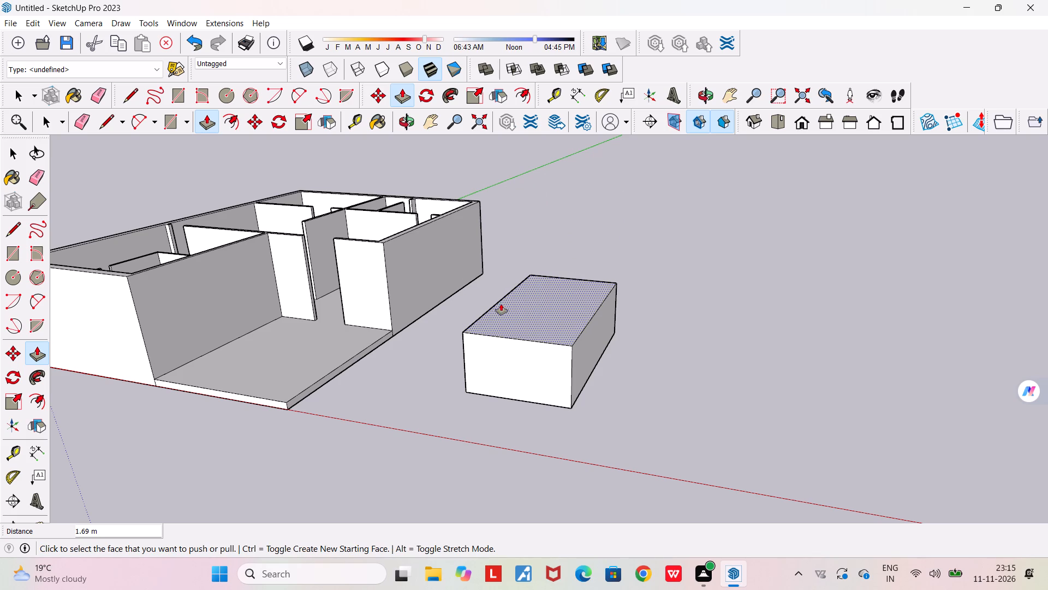
Examine the new box's long side, end face and top from several angles next to the house.
{"action": "scroll", "coordinate": [540, 387], "scroll_direction": "up", "scroll_amount": 6}
{"action": "middle_click_drag", "start_coordinate": [511, 386], "coordinate": [350, 382]}
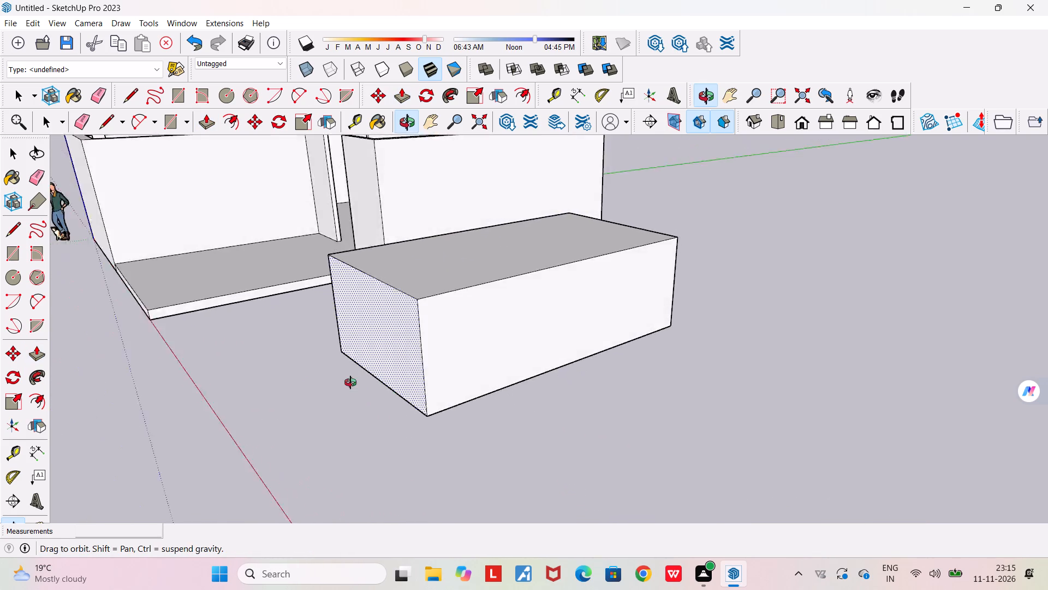
{"action": "middle_click_drag", "start_coordinate": [350, 382], "coordinate": [349, 381]}
{"action": "scroll", "coordinate": [350, 381], "scroll_direction": "down", "scroll_amount": 6}
{"action": "scroll", "coordinate": [422, 351], "scroll_direction": "up", "scroll_amount": 9}
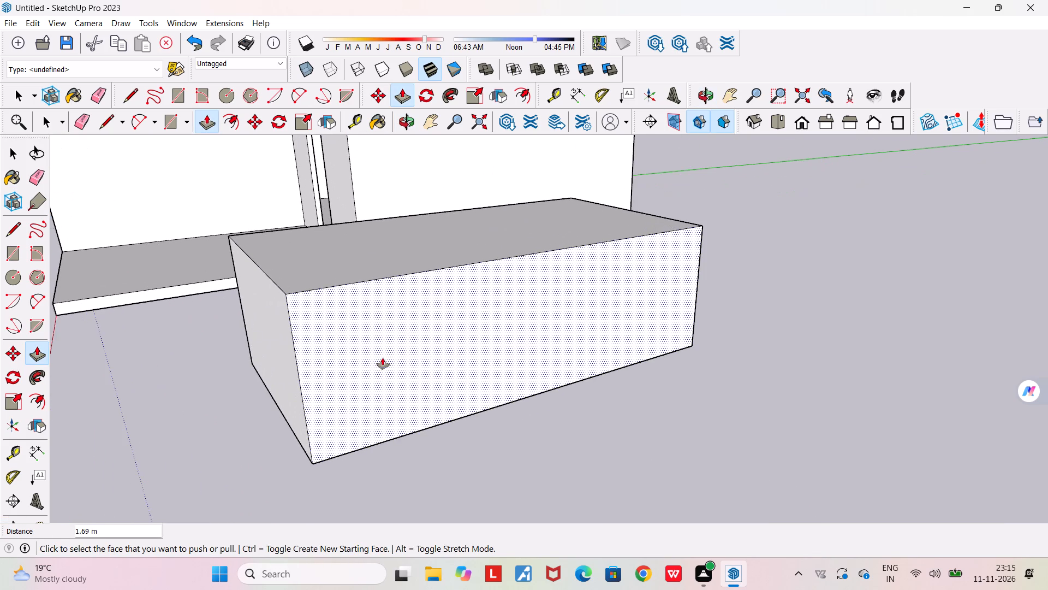
{"action": "scroll", "coordinate": [357, 363], "scroll_direction": "up", "scroll_amount": 5}
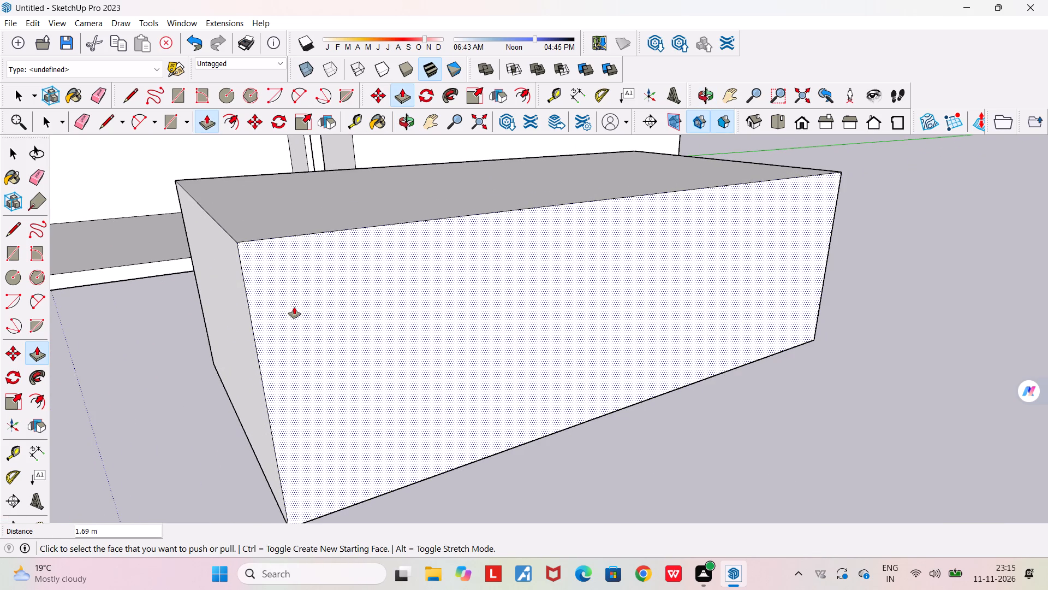
{"action": "scroll", "coordinate": [294, 307], "scroll_direction": "down", "scroll_amount": 5}
{"action": "middle_click_drag", "start_coordinate": [294, 307], "coordinate": [299, 310]}
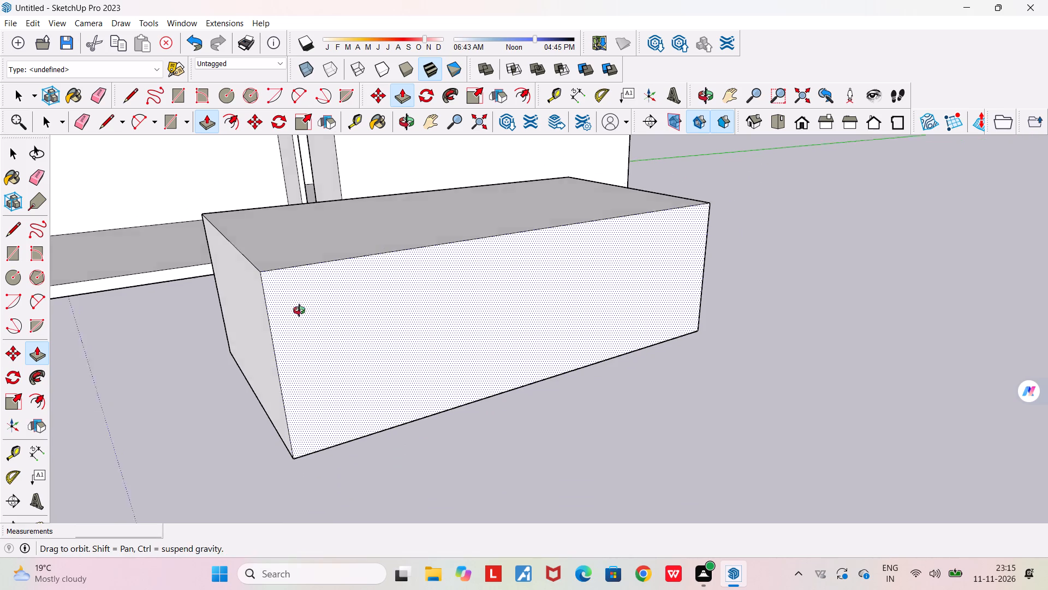
{"action": "middle_click_drag", "start_coordinate": [299, 310], "coordinate": [447, 302]}
{"action": "scroll", "coordinate": [447, 302], "scroll_direction": "down", "scroll_amount": 12}
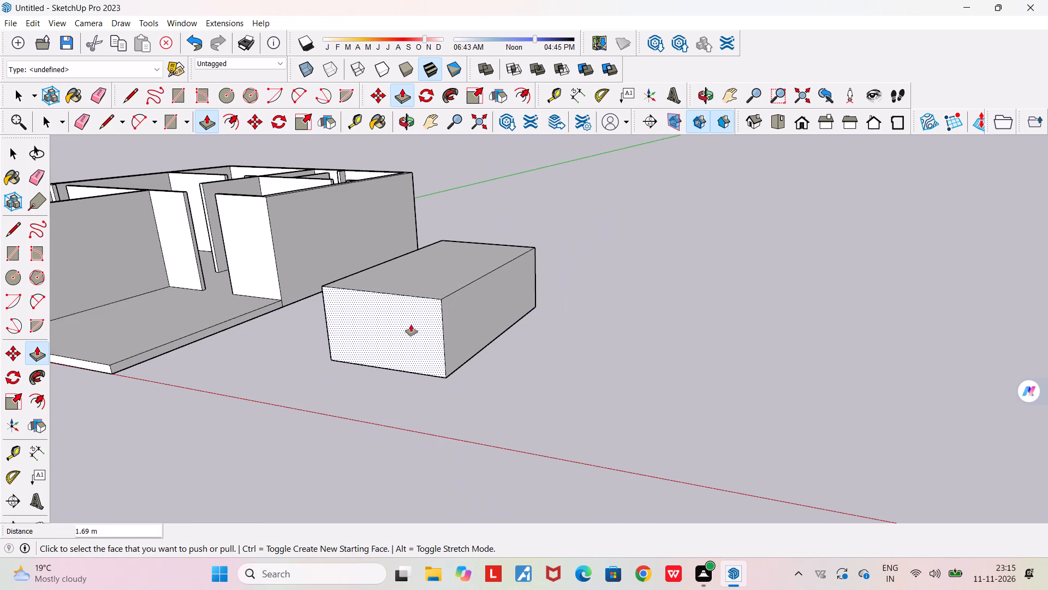
{"action": "middle_click_drag", "start_coordinate": [400, 329], "coordinate": [468, 321]}
{"action": "scroll", "coordinate": [468, 322], "scroll_direction": "down", "scroll_amount": 7}
{"action": "scroll", "coordinate": [468, 324], "scroll_direction": "up", "scroll_amount": 6}
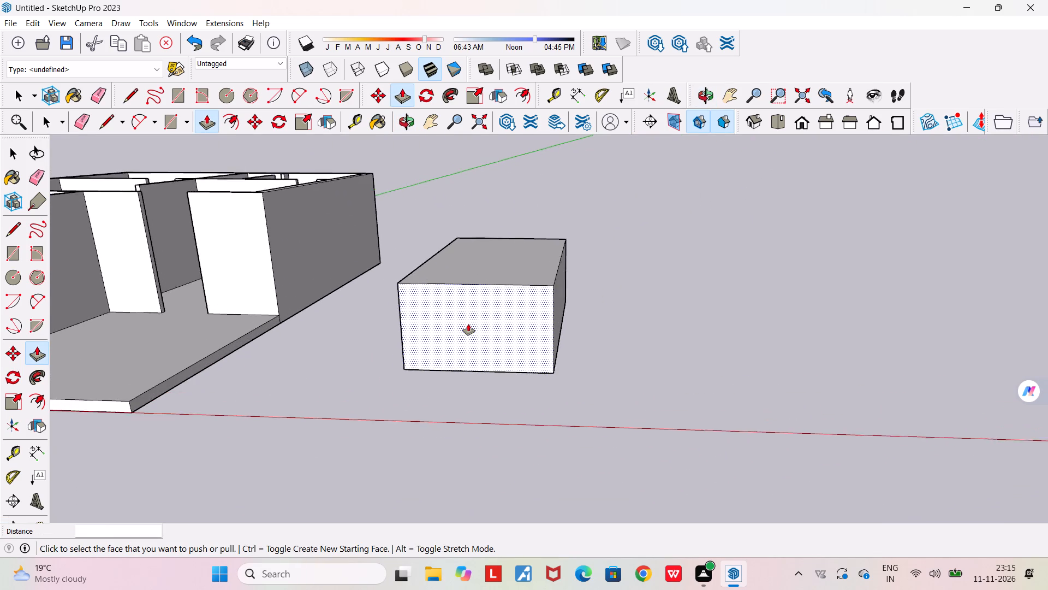
{"action": "scroll", "coordinate": [468, 324], "scroll_direction": "up", "scroll_amount": 3}
{"action": "middle_click_drag", "start_coordinate": [473, 355], "coordinate": [508, 357]}
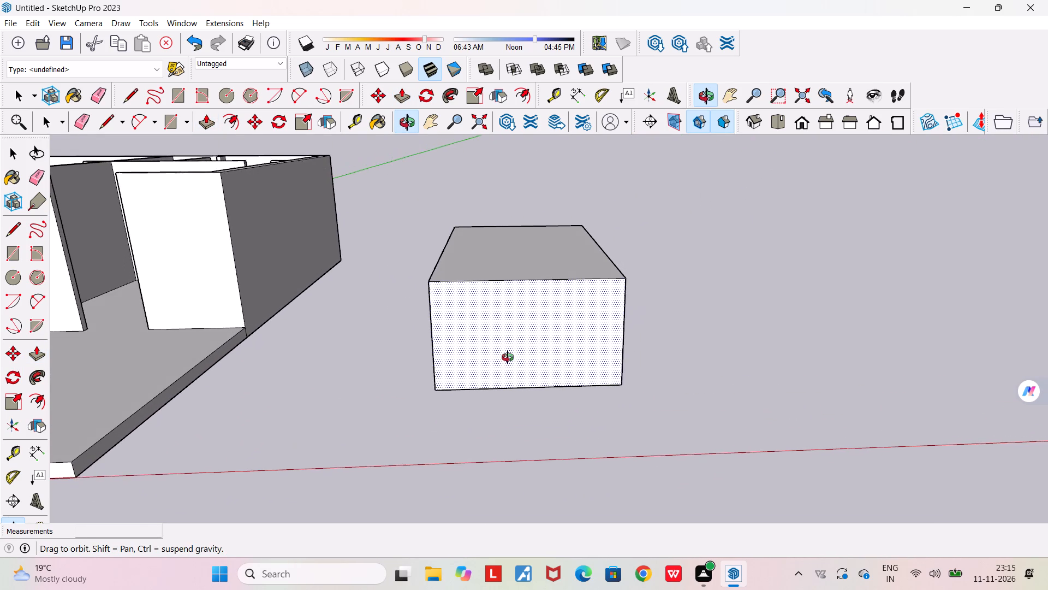
{"action": "middle_click_drag", "start_coordinate": [508, 357], "coordinate": [507, 357]}
{"action": "scroll", "coordinate": [507, 357], "scroll_direction": "up", "scroll_amount": 1}
{"action": "scroll", "coordinate": [733, 376], "scroll_direction": "up", "scroll_amount": 3}
{"action": "scroll", "coordinate": [723, 376], "scroll_direction": "down", "scroll_amount": 4}
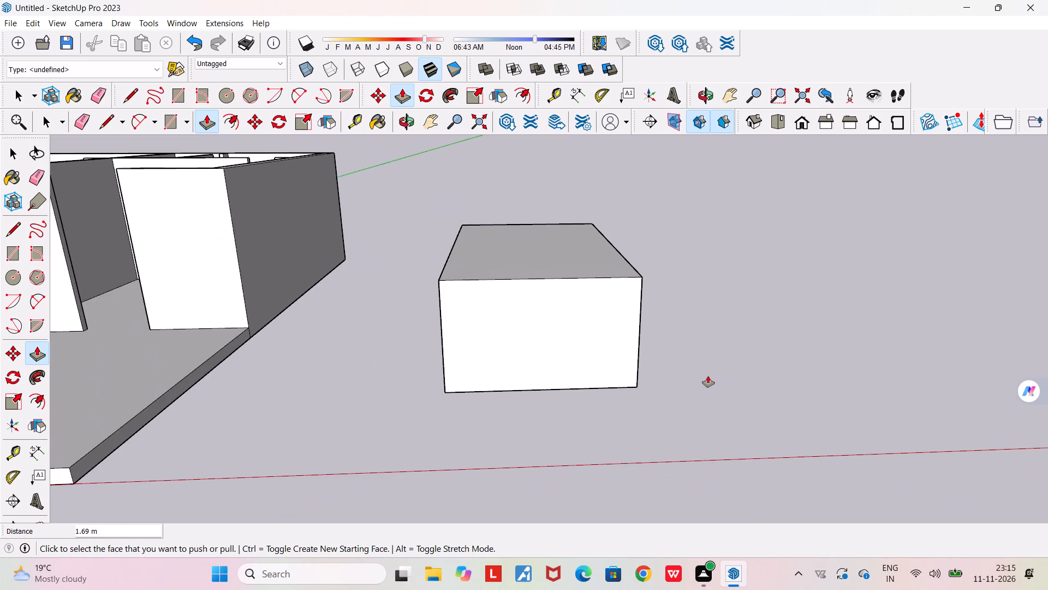
{"action": "middle_click_drag", "start_coordinate": [705, 376], "coordinate": [555, 388]}
{"action": "key", "text": "space"}
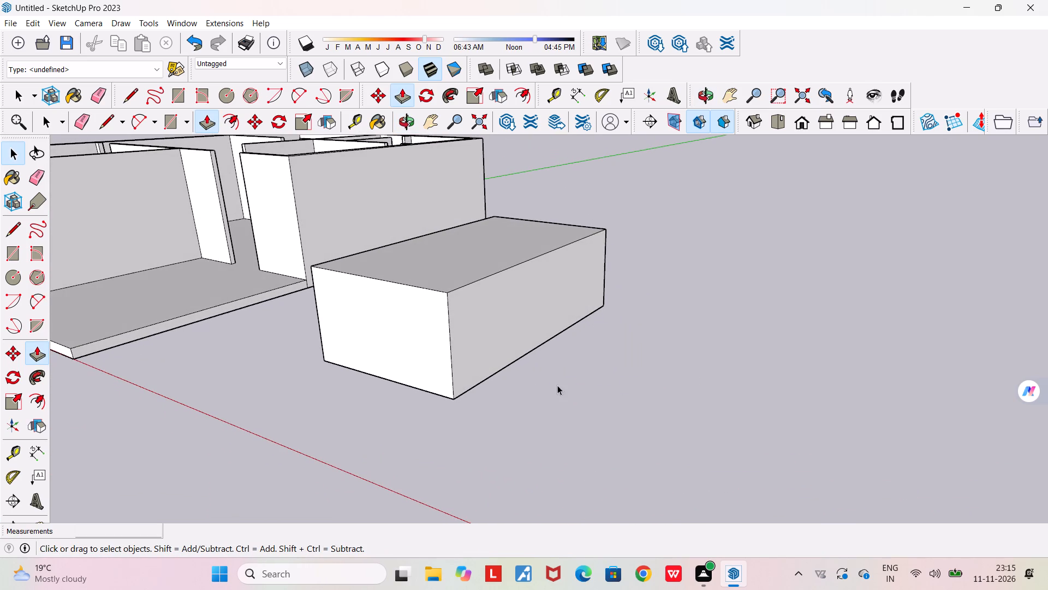
Examine the box from its front end and from underneath, comparing its base with the house floor slab.
{"action": "scroll", "coordinate": [472, 356], "scroll_direction": "up", "scroll_amount": 5}
{"action": "middle_click_drag", "start_coordinate": [473, 356], "coordinate": [612, 370]}
{"action": "scroll", "coordinate": [612, 370], "scroll_direction": "down", "scroll_amount": 6}
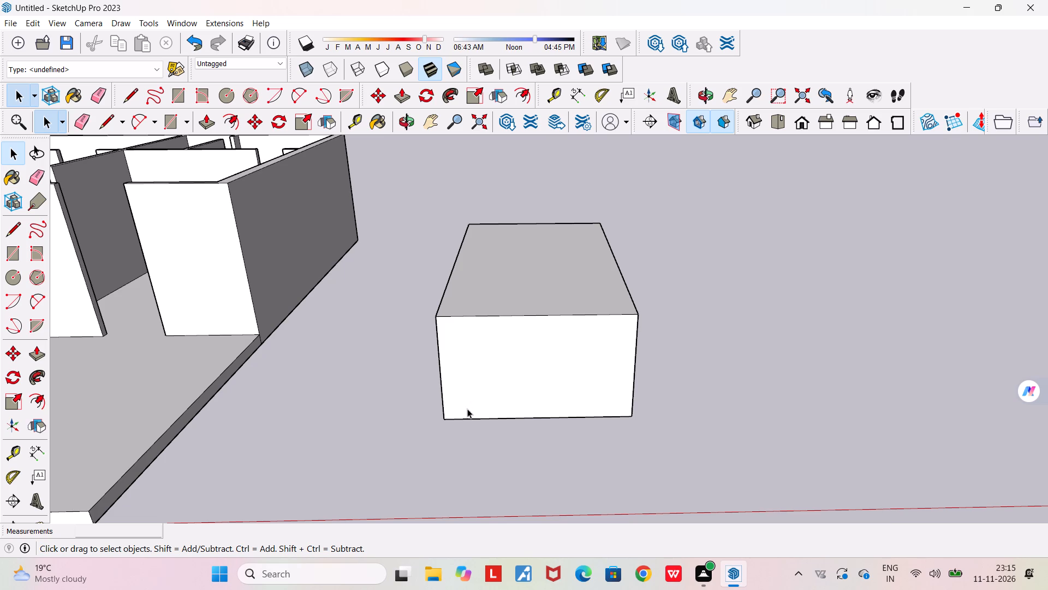
{"action": "middle_click_drag", "start_coordinate": [462, 403], "coordinate": [440, 373]}
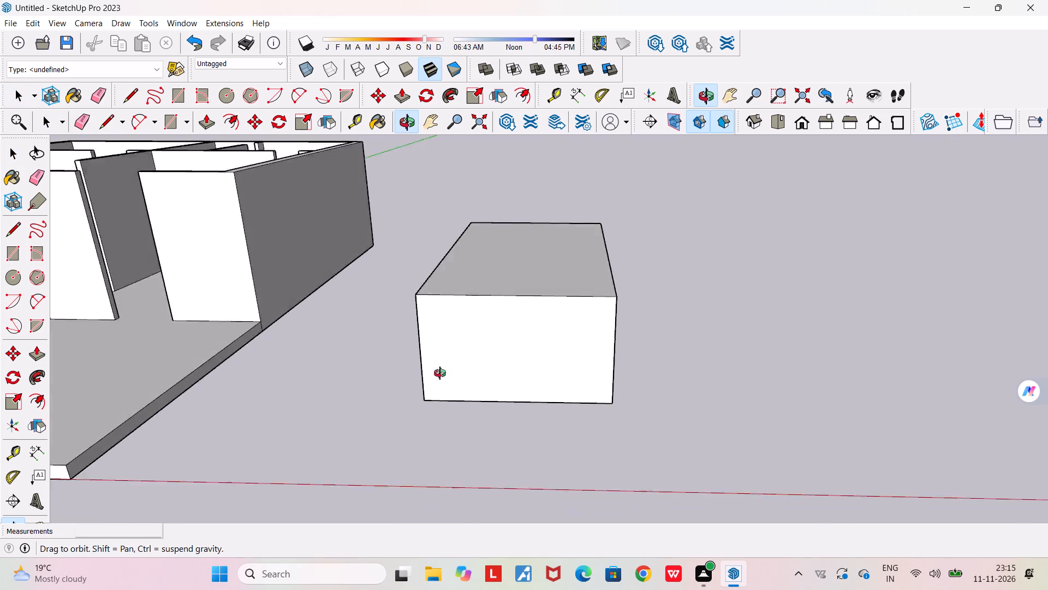
{"action": "middle_click_drag", "start_coordinate": [440, 373], "coordinate": [427, 290]}
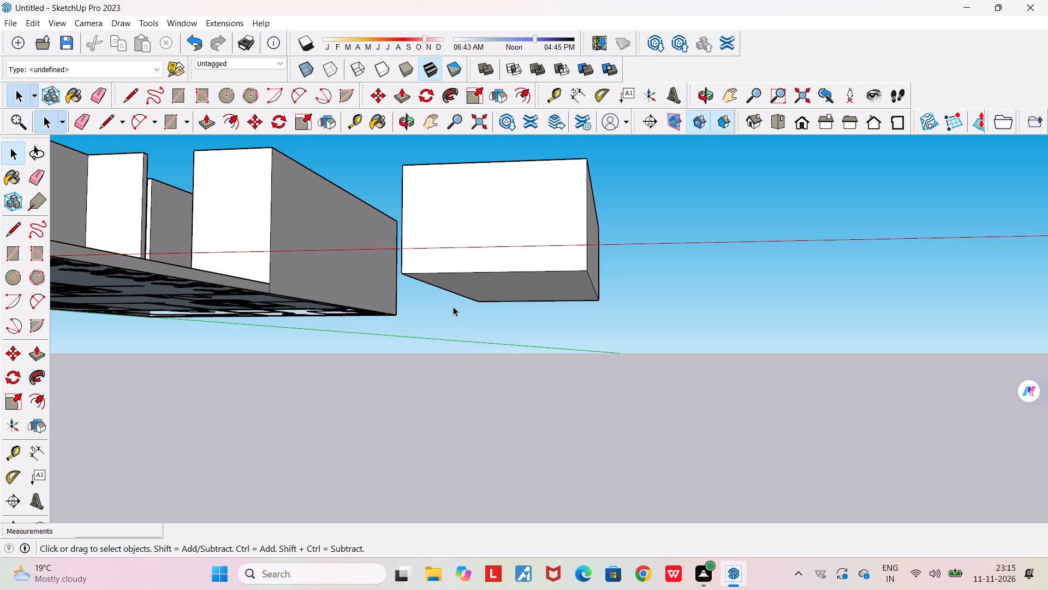
{"action": "middle_click_drag", "start_coordinate": [454, 308], "coordinate": [469, 400]}
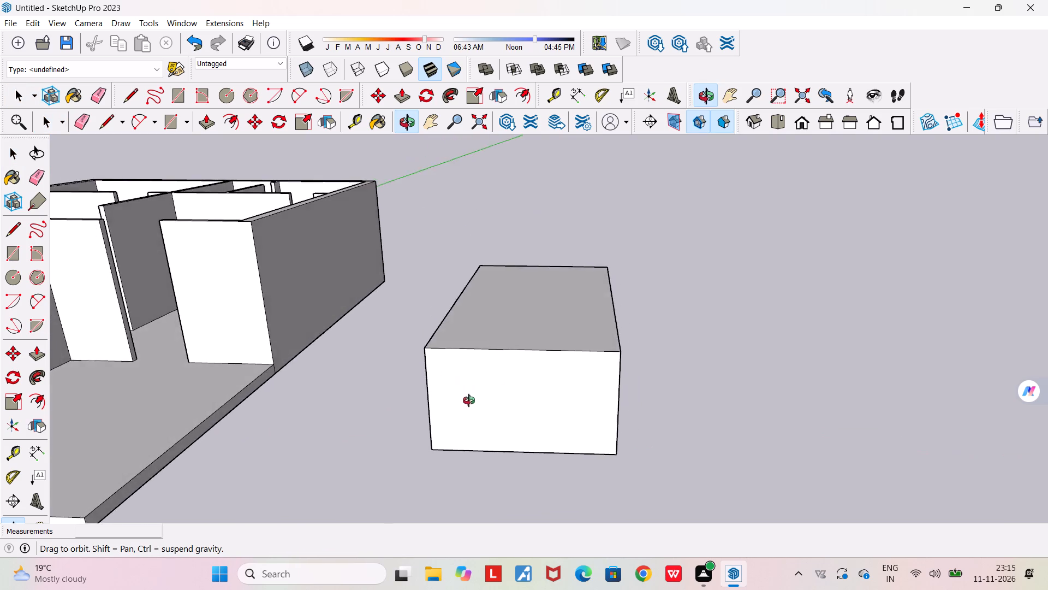
{"action": "middle_click_drag", "start_coordinate": [469, 400], "coordinate": [438, 387]}
{"action": "scroll", "coordinate": [458, 411], "scroll_direction": "up", "scroll_amount": 3}
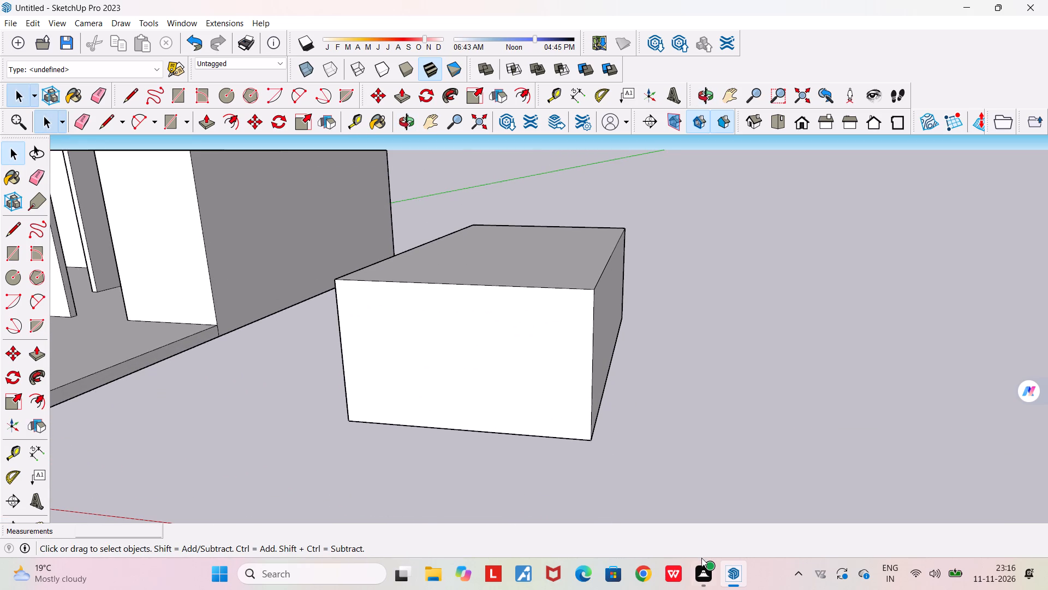
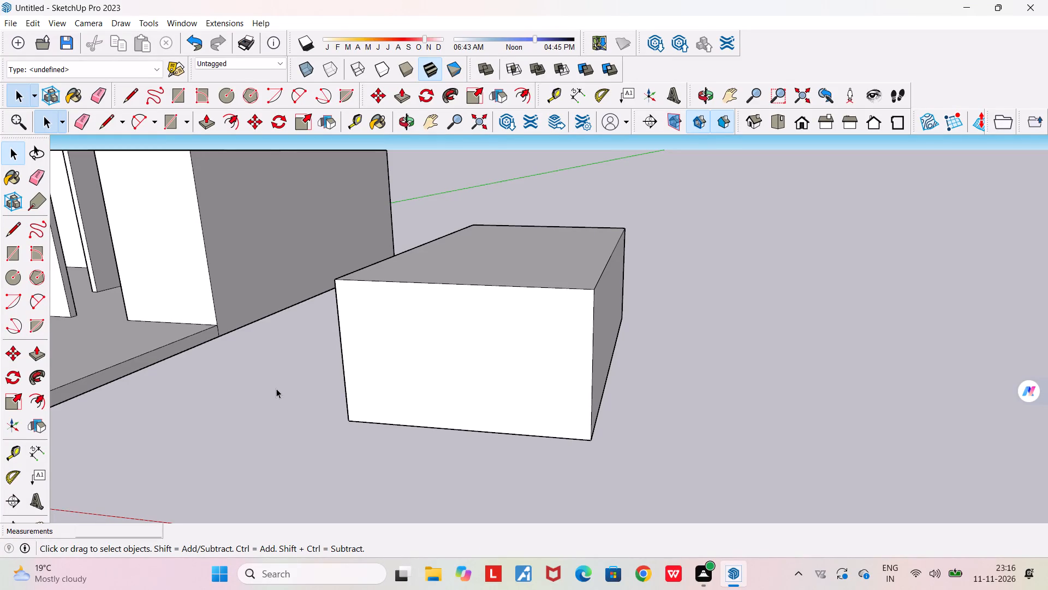
Examine the box's front end and its height against the neighbouring house walls from a low viewpoint.
{"action": "scroll", "coordinate": [381, 374], "scroll_direction": "up", "scroll_amount": 1}
{"action": "middle_click_drag", "start_coordinate": [377, 370], "coordinate": [410, 337]}
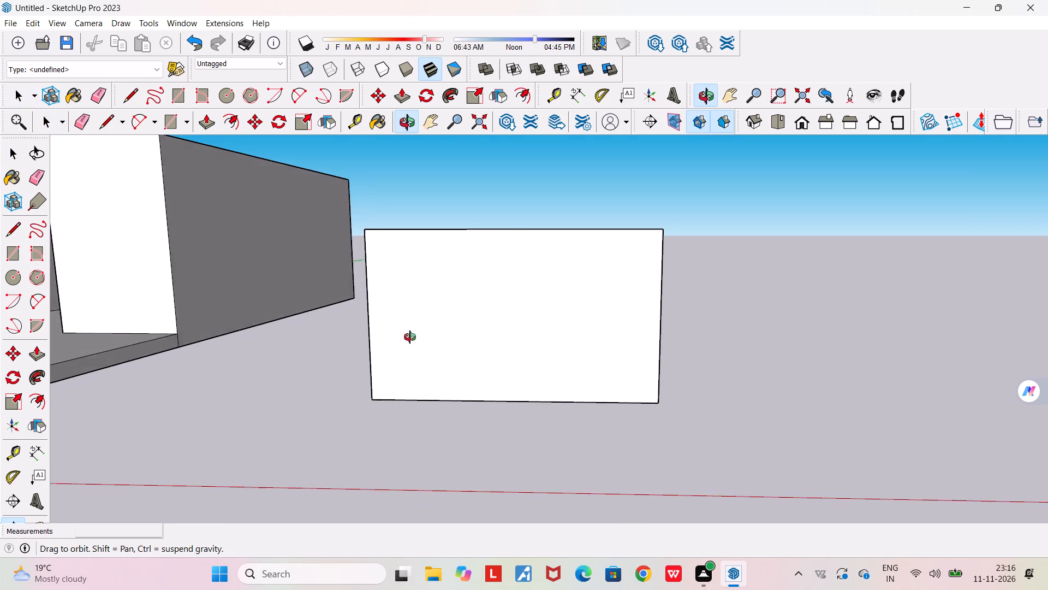
{"action": "middle_click_drag", "start_coordinate": [410, 337], "coordinate": [414, 337]}
{"action": "scroll", "coordinate": [414, 337], "scroll_direction": "down", "scroll_amount": 2}
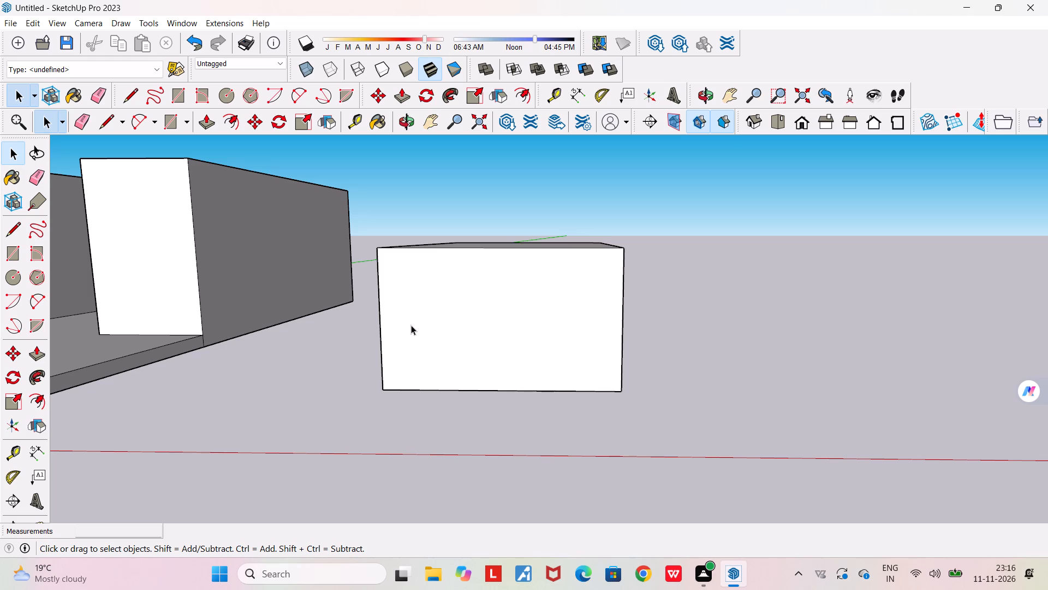
{"action": "scroll", "coordinate": [410, 325], "scroll_direction": "up", "scroll_amount": 2}
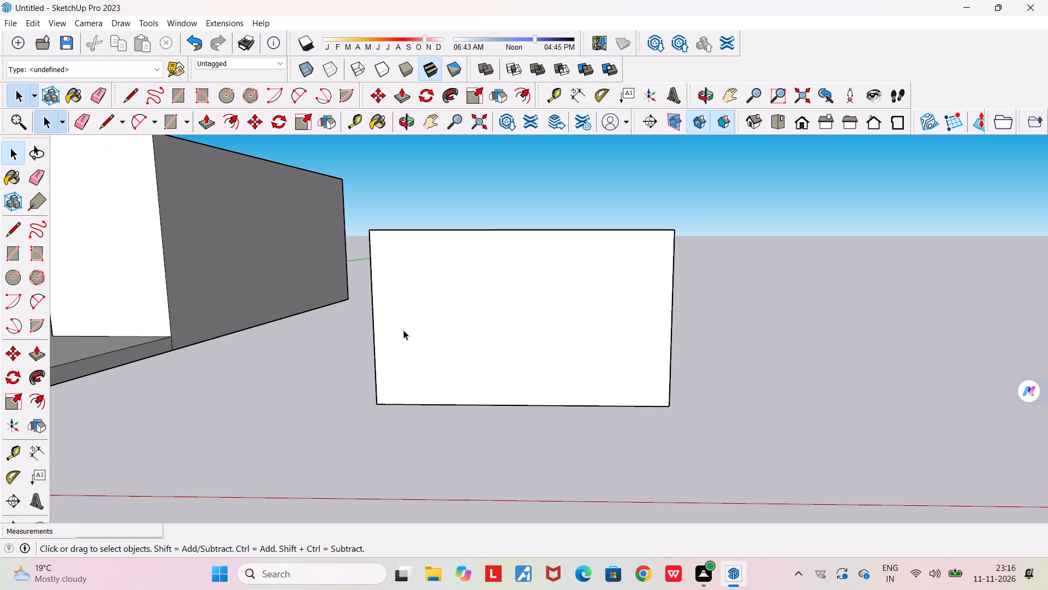
{"action": "middle_click_drag", "start_coordinate": [404, 331], "coordinate": [421, 339]}
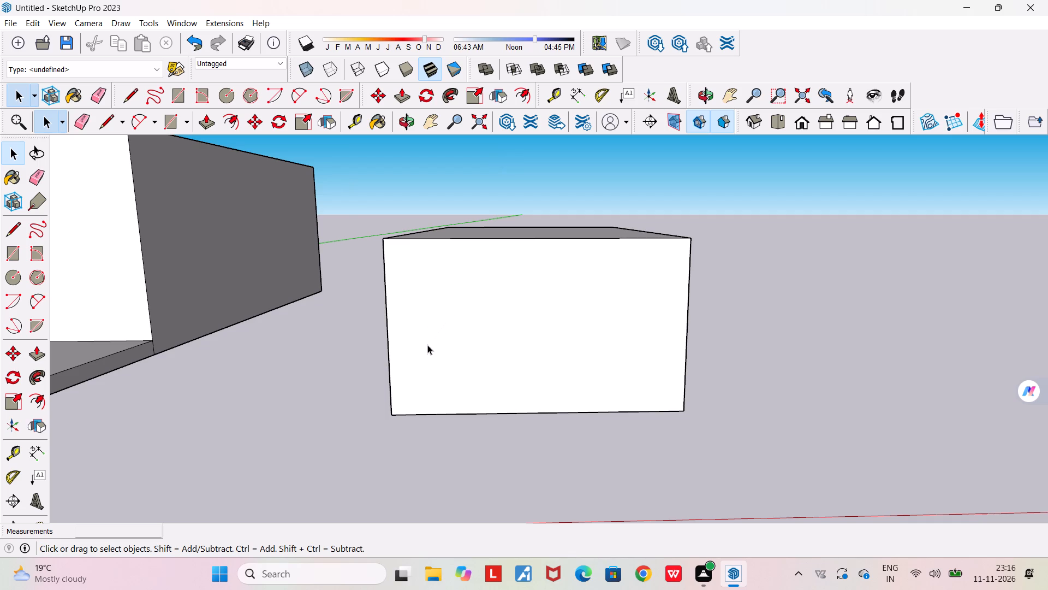
{"action": "middle_click_drag", "start_coordinate": [424, 345], "coordinate": [424, 350]}
{"action": "scroll", "coordinate": [424, 350], "scroll_direction": "down", "scroll_amount": 4}
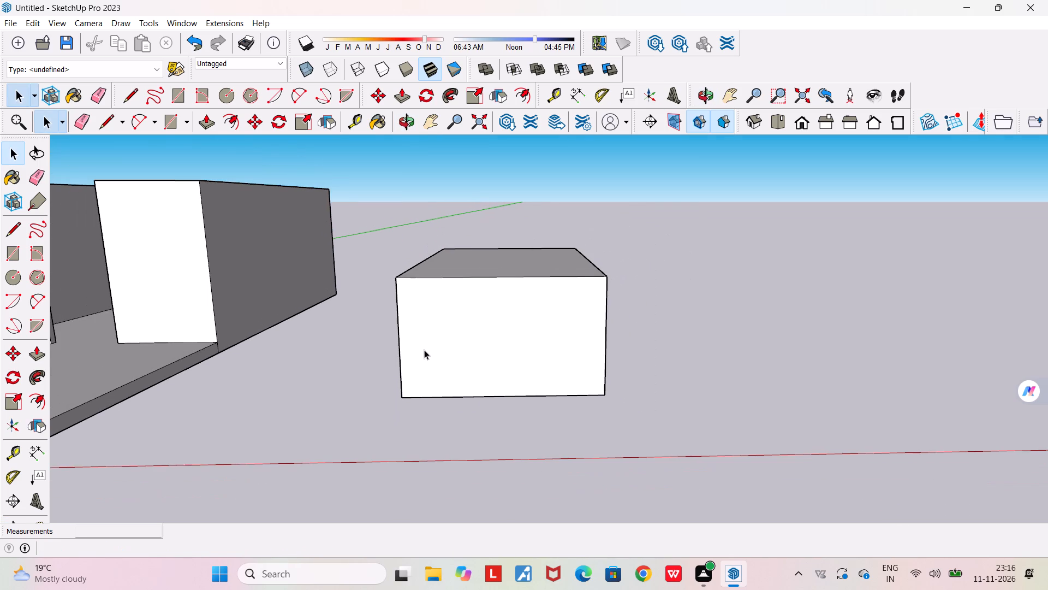
{"action": "middle_click", "coordinate": [424, 350]}
{"action": "scroll", "coordinate": [418, 319], "scroll_direction": "down", "scroll_amount": 8}
Lower the box's top face by 0.34 m with Push/Pull.
{"action": "middle_click_drag", "start_coordinate": [418, 319], "coordinate": [437, 379]}
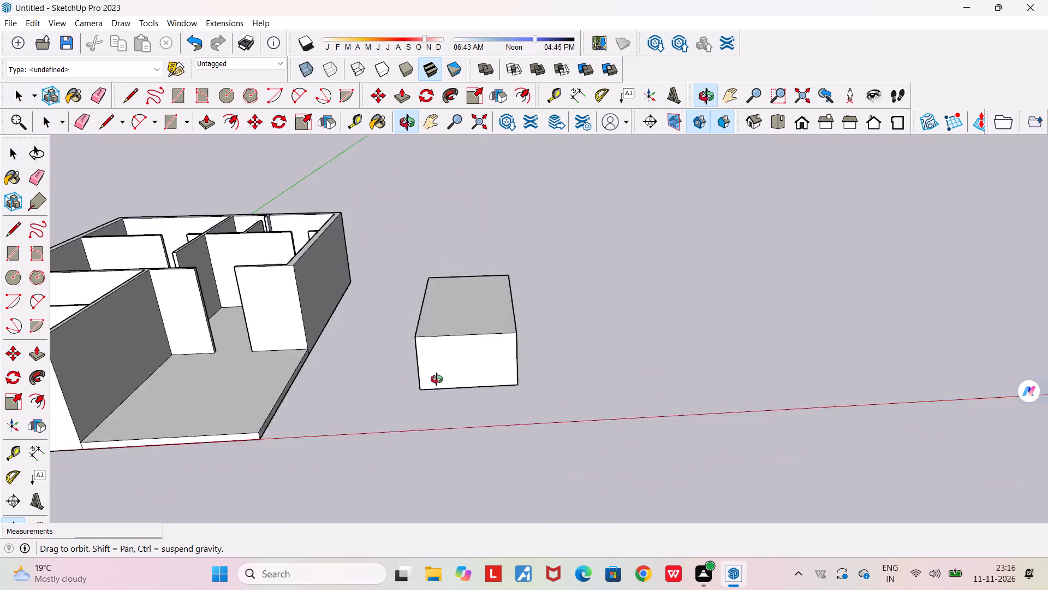
{"action": "middle_click_drag", "start_coordinate": [437, 379], "coordinate": [461, 428]}
{"action": "scroll", "coordinate": [477, 291], "scroll_direction": "up", "scroll_amount": 6}
{"action": "scroll", "coordinate": [468, 290], "scroll_direction": "down", "scroll_amount": 4}
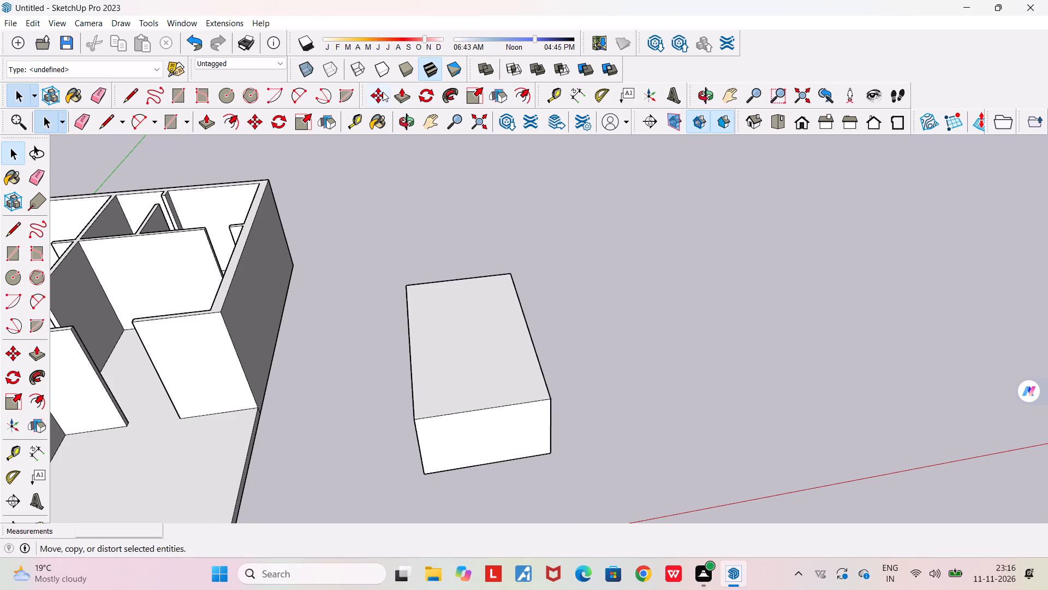
{"action": "left_click", "coordinate": [405, 95]}
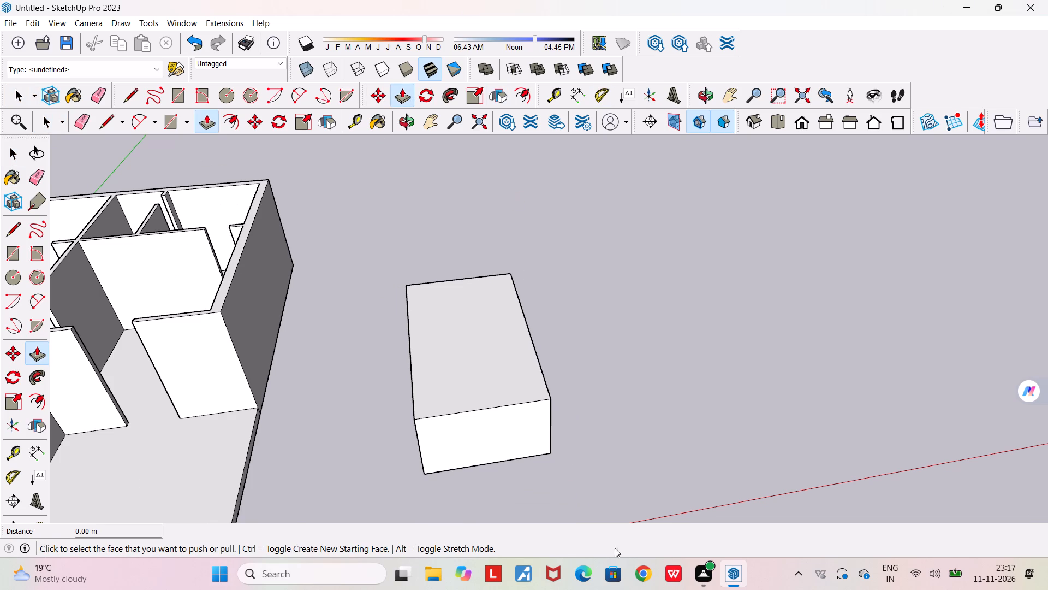
{"action": "left_click", "coordinate": [513, 374]}
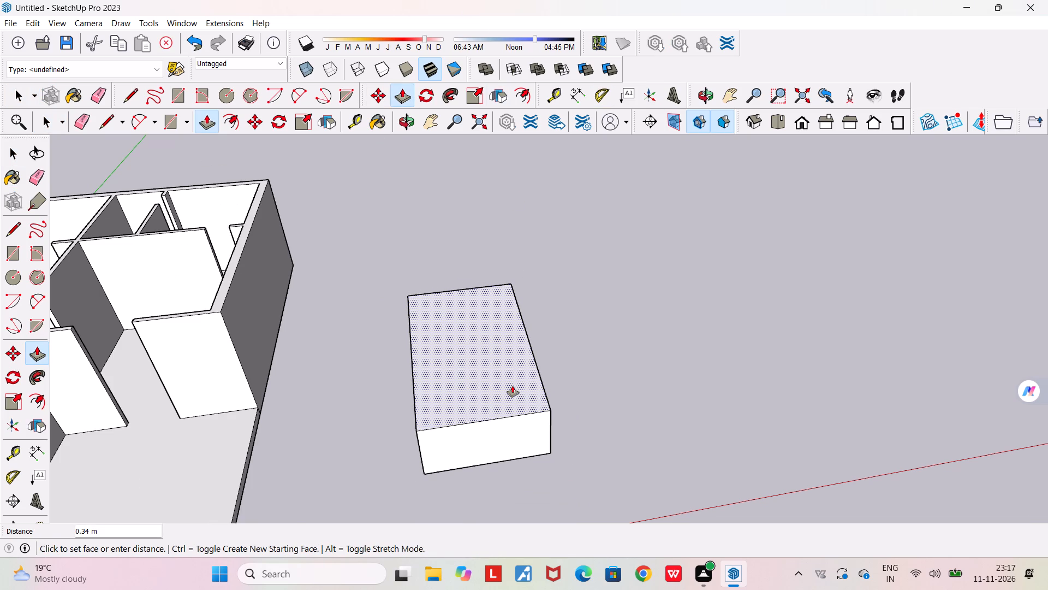
{"action": "left_click", "coordinate": [513, 386]}
Push the box's top face down a further 0.24 m.
{"action": "middle_click_drag", "start_coordinate": [497, 373], "coordinate": [404, 259]}
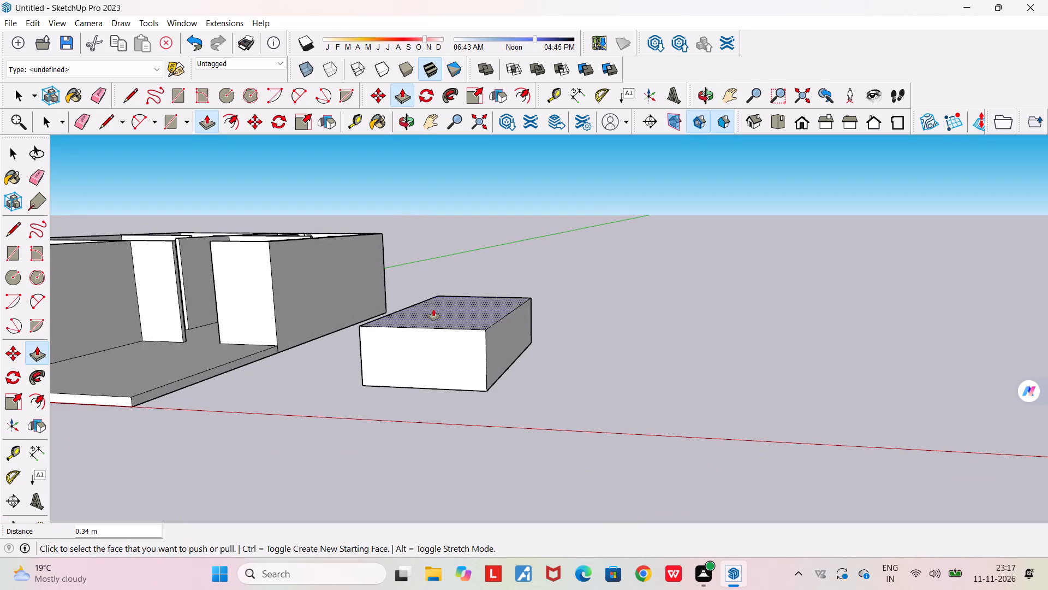
{"action": "key", "text": "space"}
{"action": "scroll", "coordinate": [433, 312], "scroll_direction": "up", "scroll_amount": 6}
{"action": "left_click", "coordinate": [429, 351]}
{"action": "left_click", "coordinate": [425, 330]}
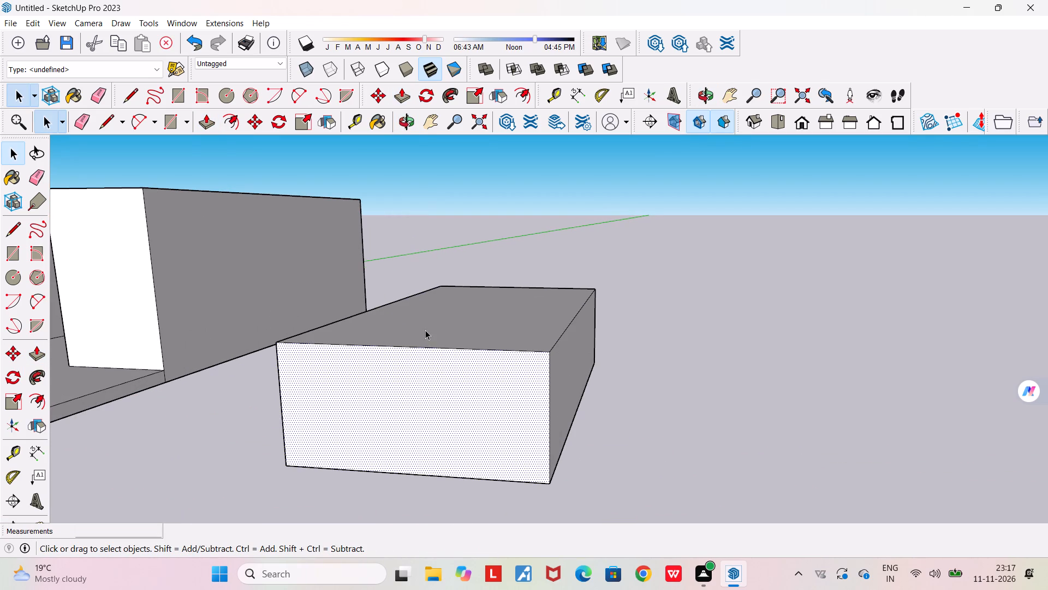
{"action": "left_click", "coordinate": [409, 101]}
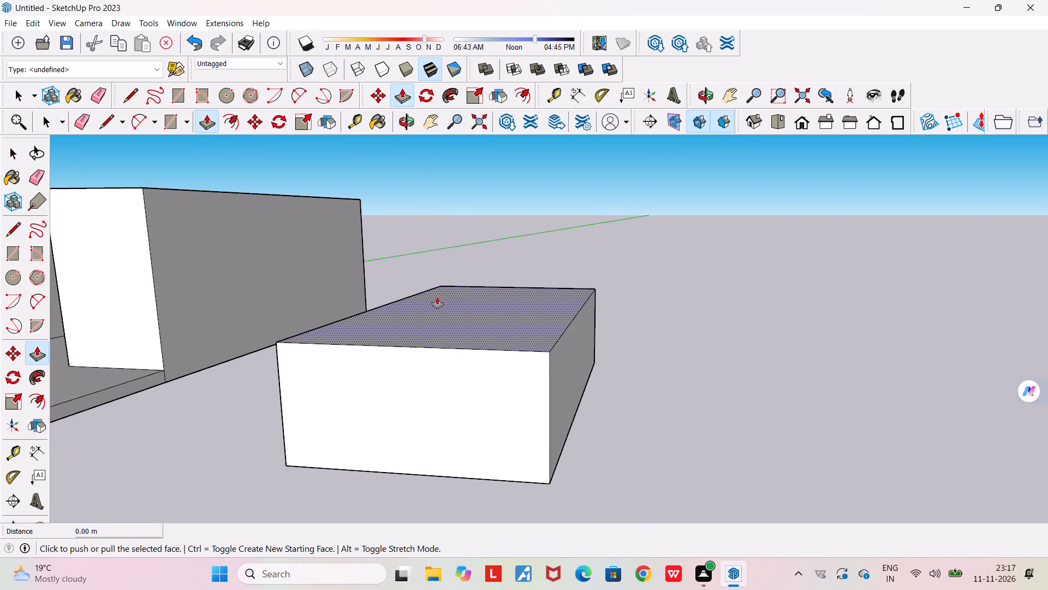
{"action": "left_click", "coordinate": [438, 329]}
{"action": "left_click", "coordinate": [439, 350]}
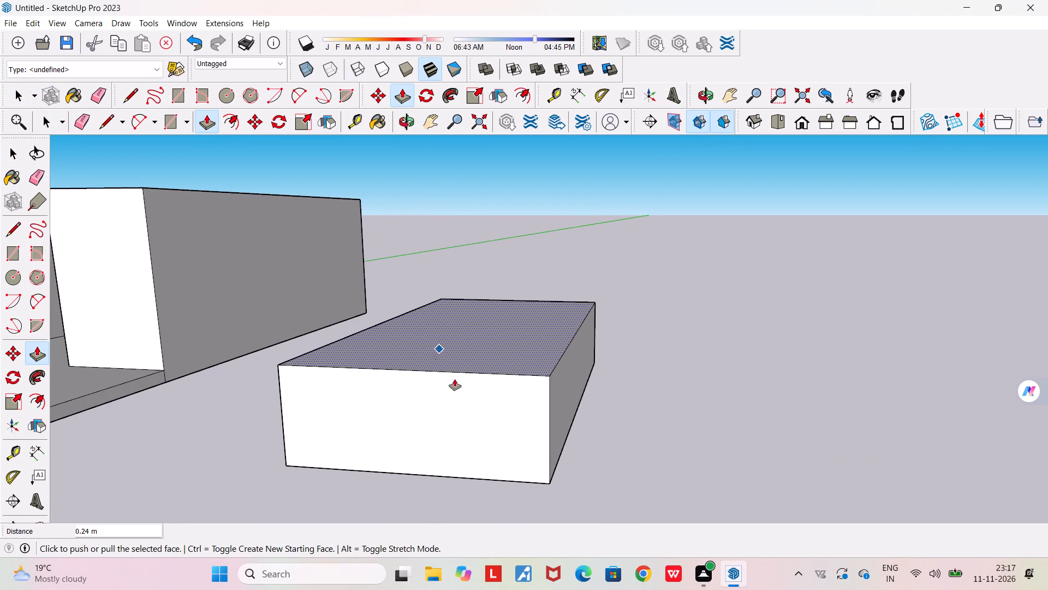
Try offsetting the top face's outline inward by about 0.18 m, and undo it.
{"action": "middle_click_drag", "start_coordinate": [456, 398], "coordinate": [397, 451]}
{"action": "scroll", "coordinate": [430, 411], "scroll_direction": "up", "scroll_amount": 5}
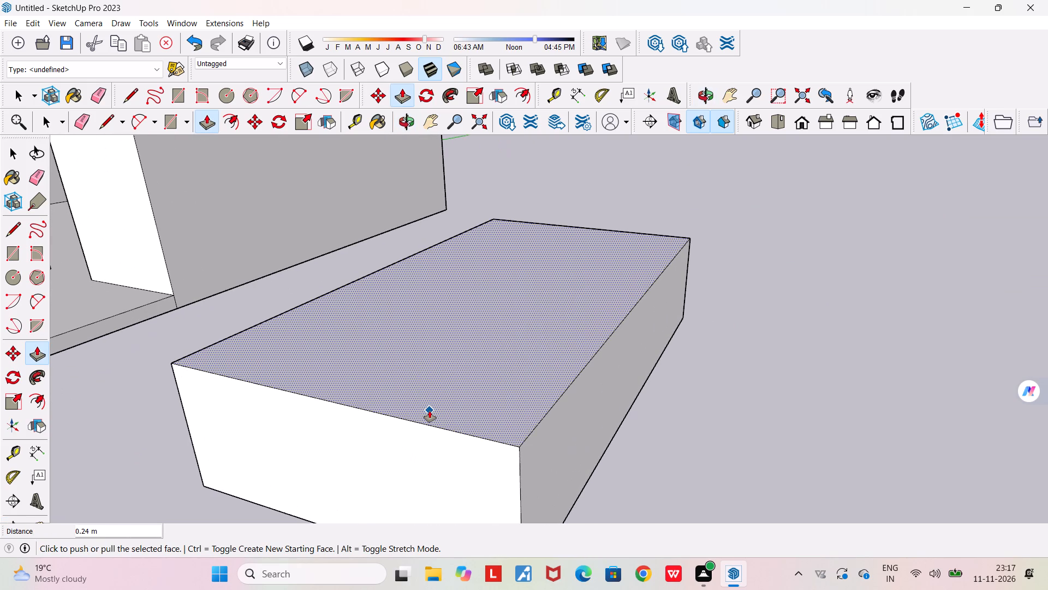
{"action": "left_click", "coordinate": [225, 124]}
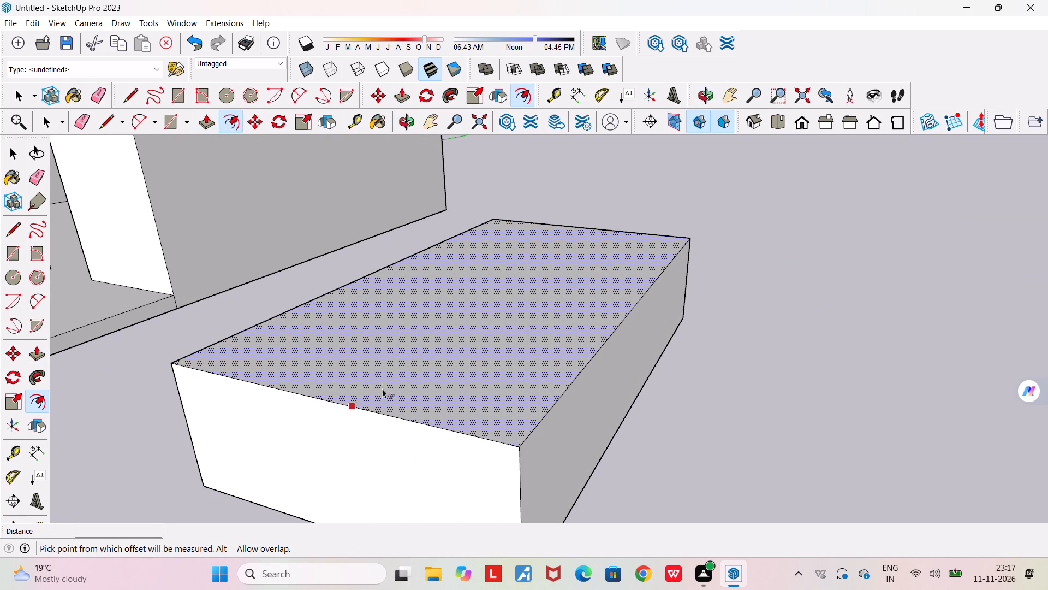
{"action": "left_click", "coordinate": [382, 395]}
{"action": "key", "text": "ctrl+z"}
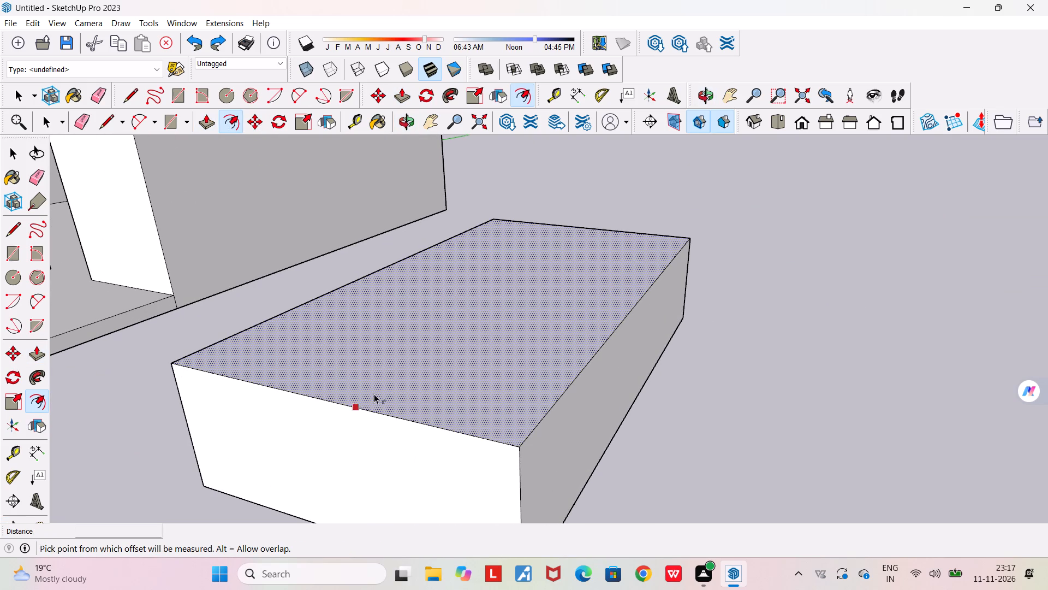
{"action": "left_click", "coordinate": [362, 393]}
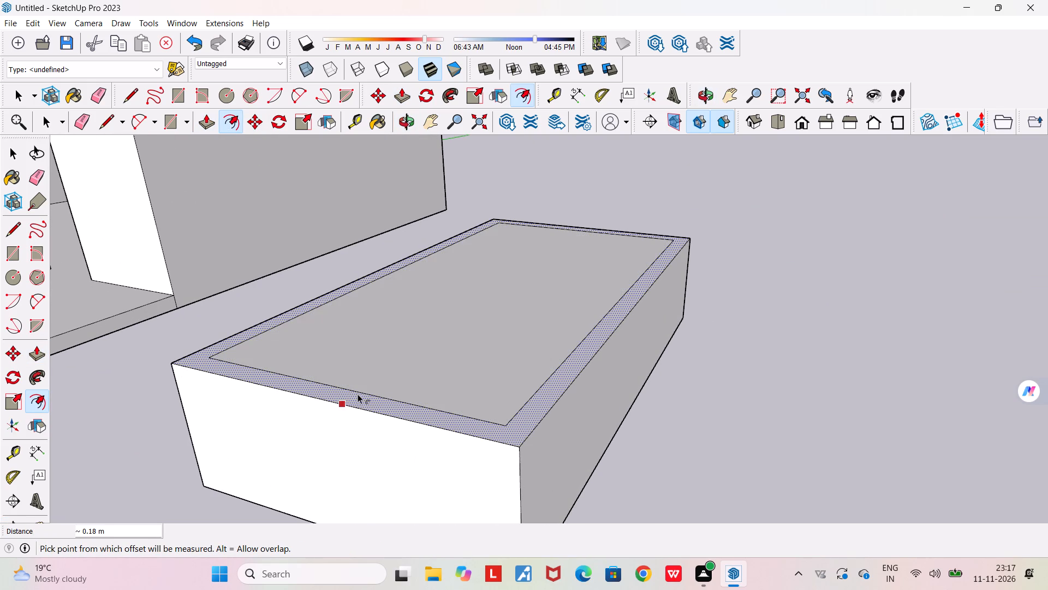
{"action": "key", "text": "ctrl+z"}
Offset the top face's outline inward by about 0.08 m to form a narrow border.
{"action": "left_click_drag", "start_coordinate": [350, 395], "coordinate": [341, 396]}
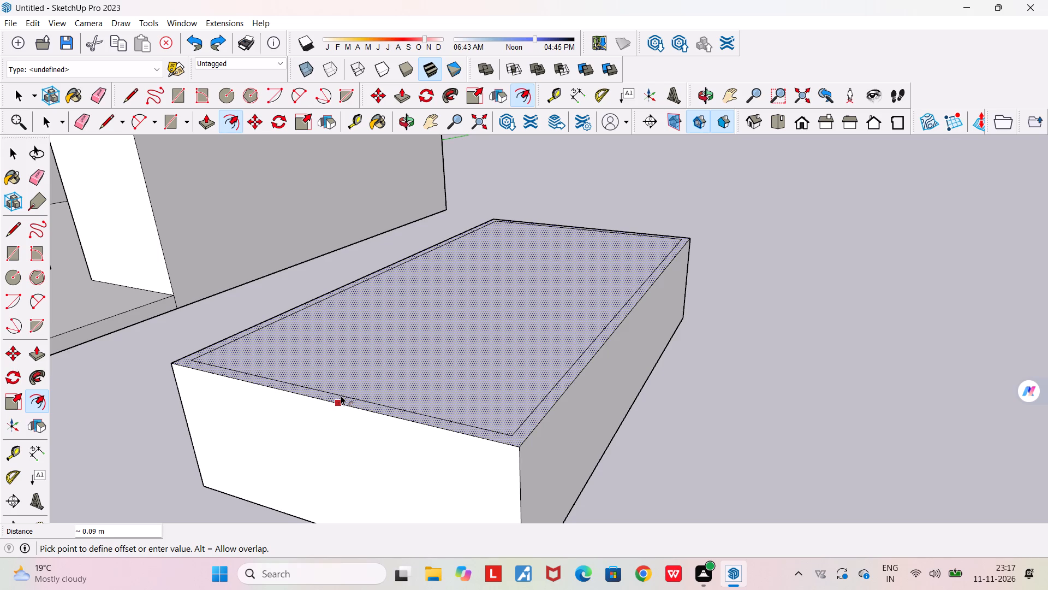
{"action": "left_click_drag", "start_coordinate": [341, 396], "coordinate": [337, 396]}
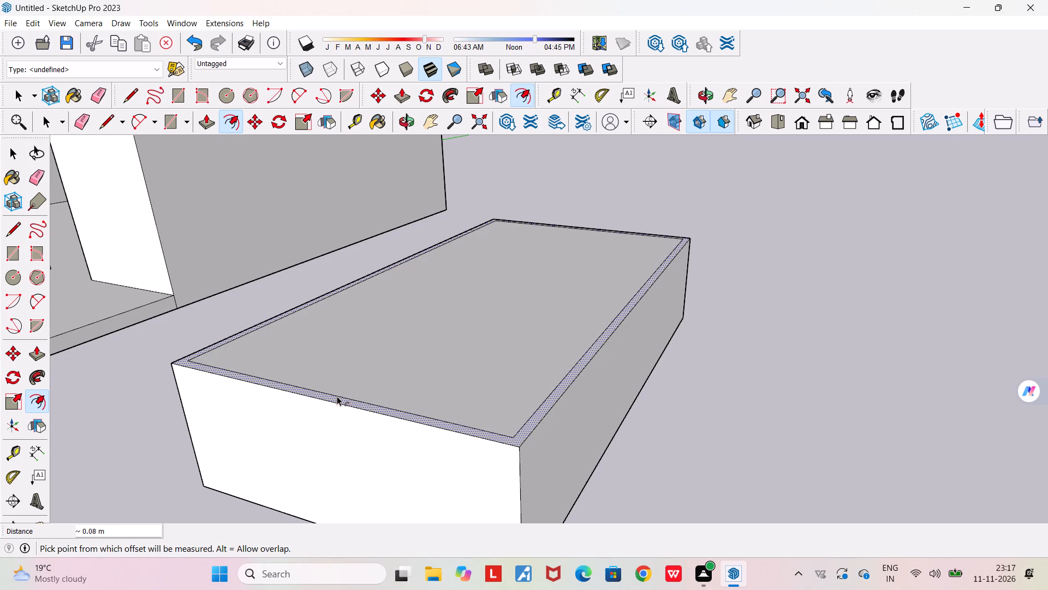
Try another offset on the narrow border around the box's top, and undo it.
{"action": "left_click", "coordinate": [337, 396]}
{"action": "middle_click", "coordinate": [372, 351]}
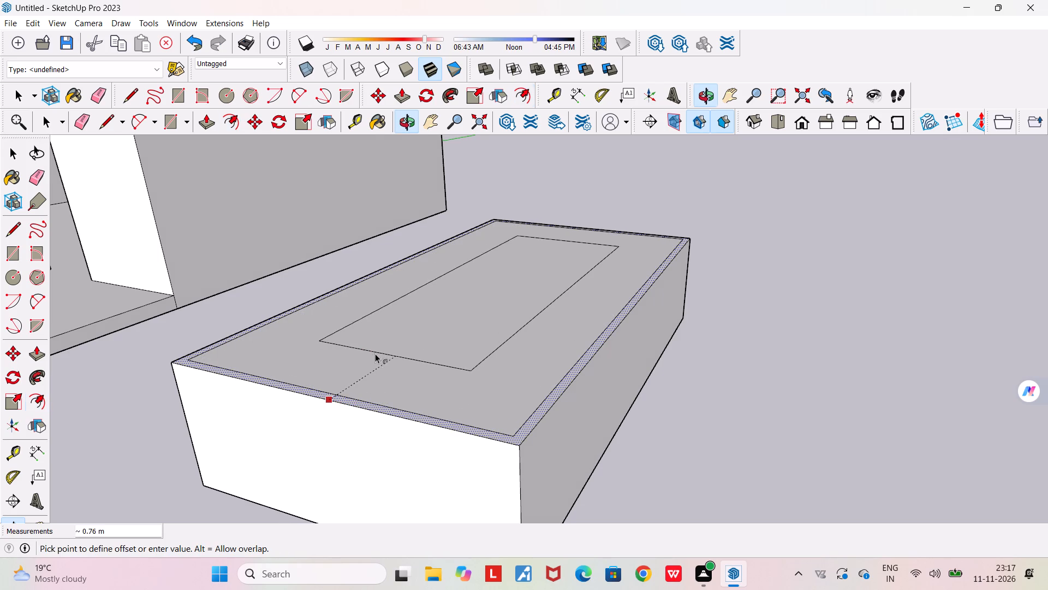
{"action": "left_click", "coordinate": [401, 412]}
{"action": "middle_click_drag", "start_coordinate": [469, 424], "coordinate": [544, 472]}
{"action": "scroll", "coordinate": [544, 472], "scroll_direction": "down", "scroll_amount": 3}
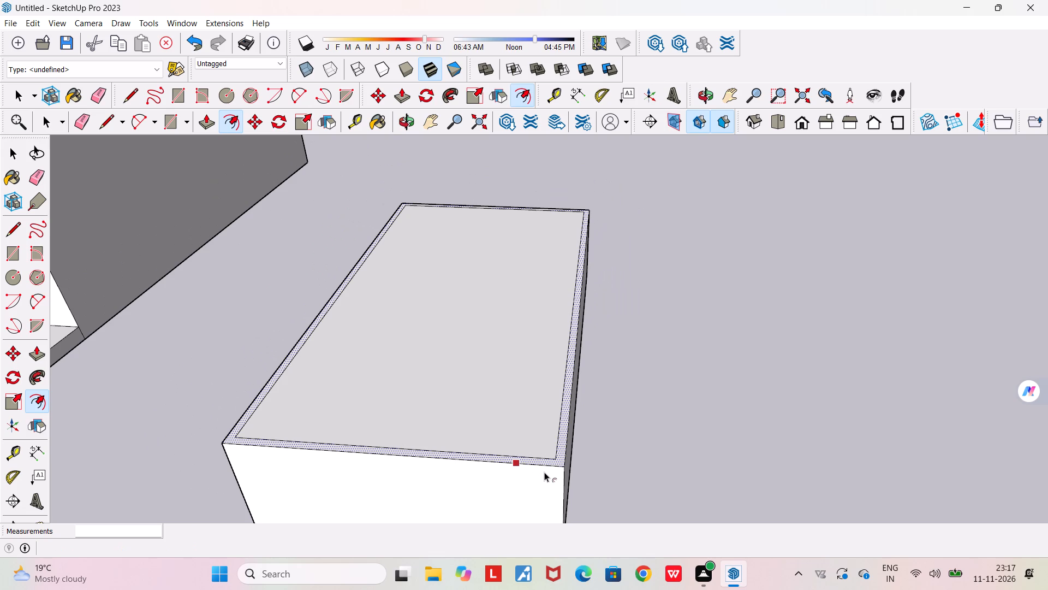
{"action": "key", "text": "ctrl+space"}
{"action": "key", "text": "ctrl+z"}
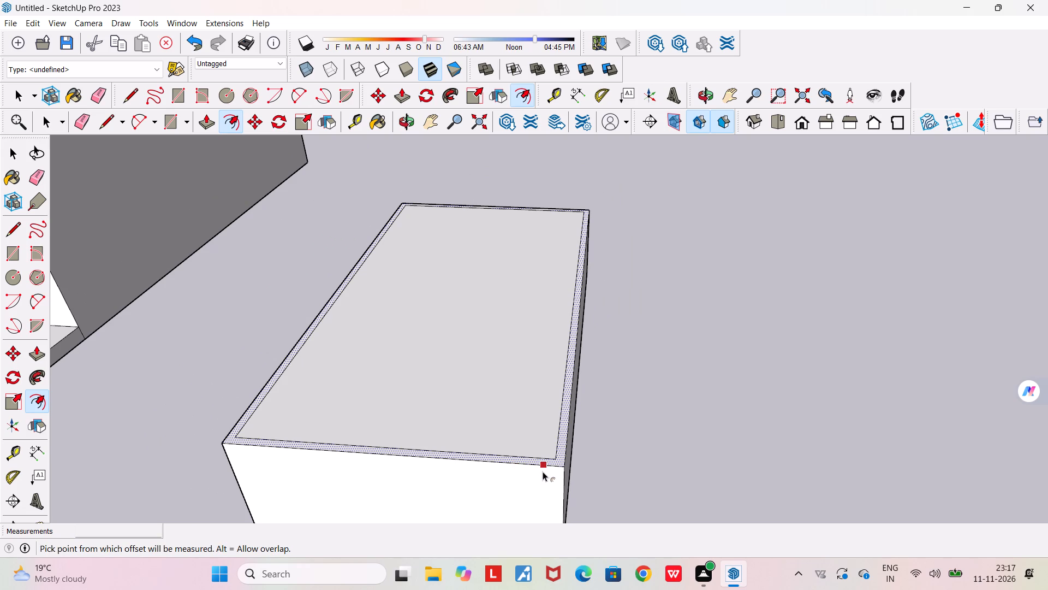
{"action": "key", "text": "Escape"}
Examine the inset outline on the box's top along its edges and at the front corner.
{"action": "scroll", "coordinate": [532, 453], "scroll_direction": "down", "scroll_amount": 3}
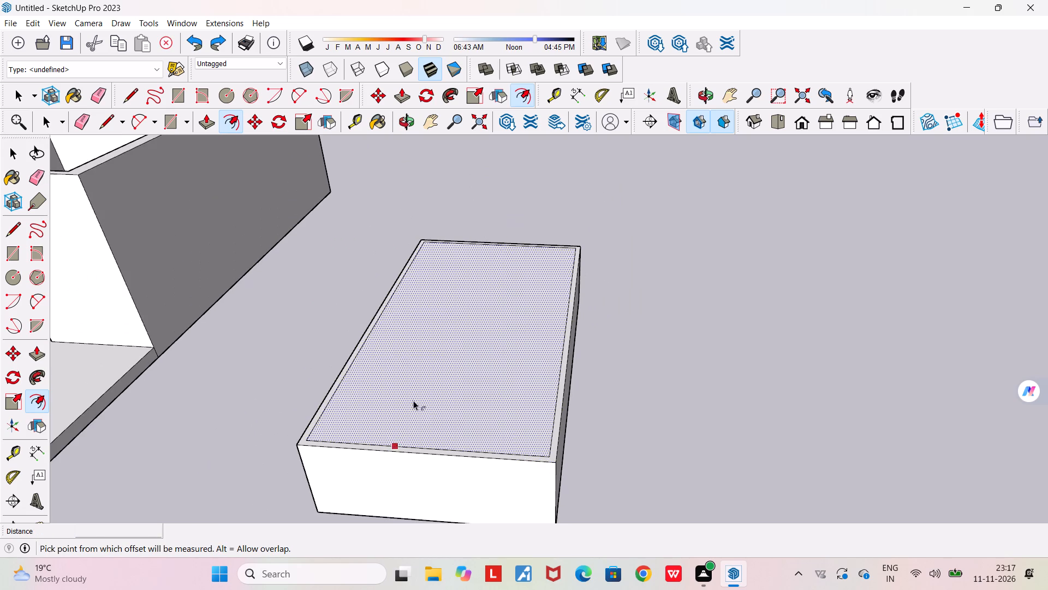
{"action": "middle_click_drag", "start_coordinate": [419, 398], "coordinate": [522, 479]}
{"action": "scroll", "coordinate": [513, 448], "scroll_direction": "up", "scroll_amount": 6}
{"action": "middle_click_drag", "start_coordinate": [507, 445], "coordinate": [418, 394]}
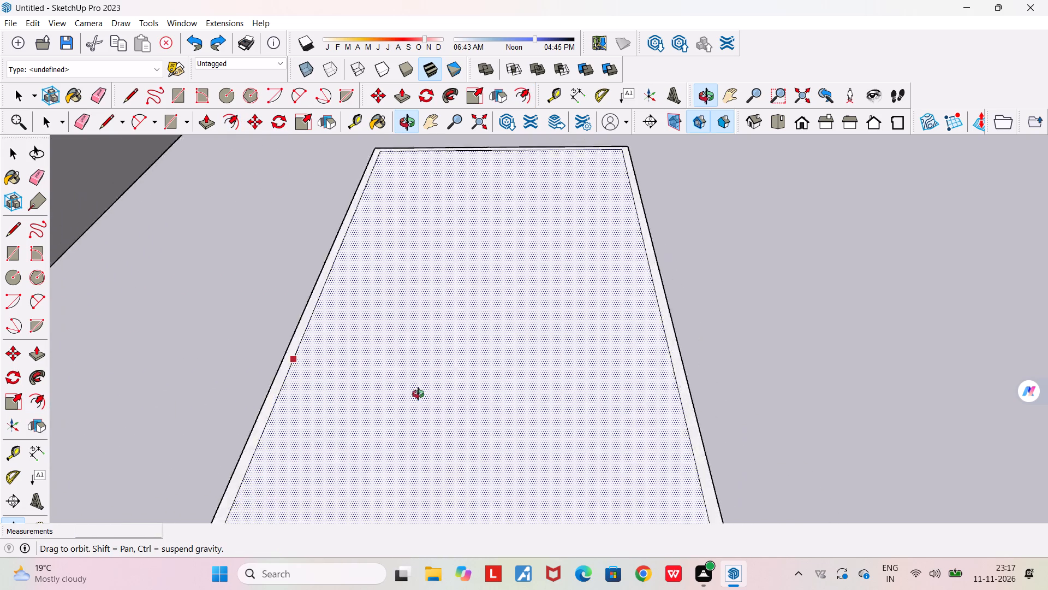
{"action": "middle_click_drag", "start_coordinate": [418, 394], "coordinate": [356, 329]}
{"action": "scroll", "coordinate": [356, 328], "scroll_direction": "down", "scroll_amount": 5}
{"action": "scroll", "coordinate": [58, 320], "scroll_direction": "up", "scroll_amount": 5}
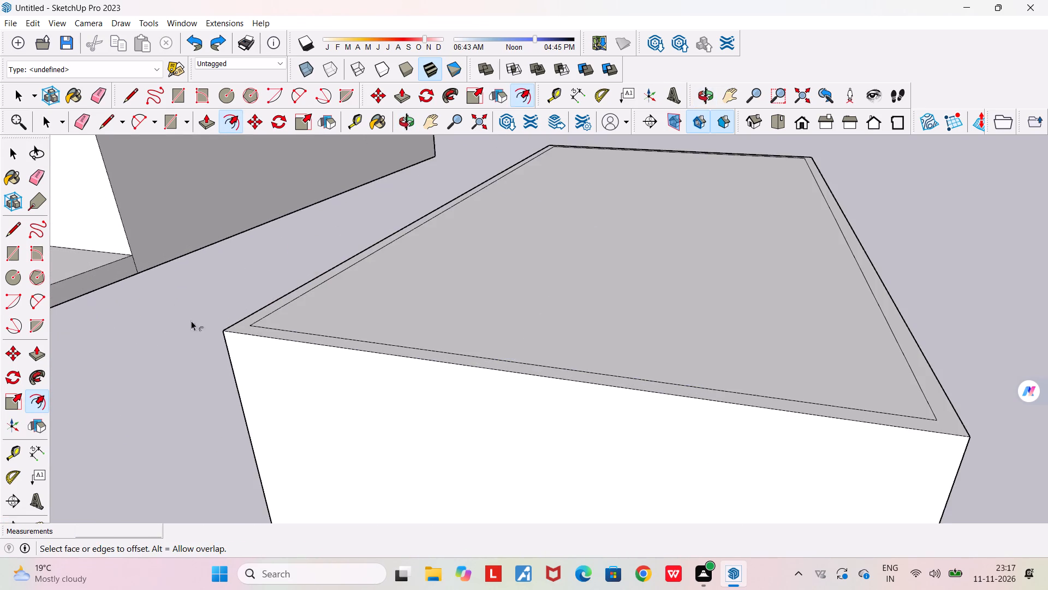
{"action": "scroll", "coordinate": [245, 348], "scroll_direction": "up", "scroll_amount": 7}
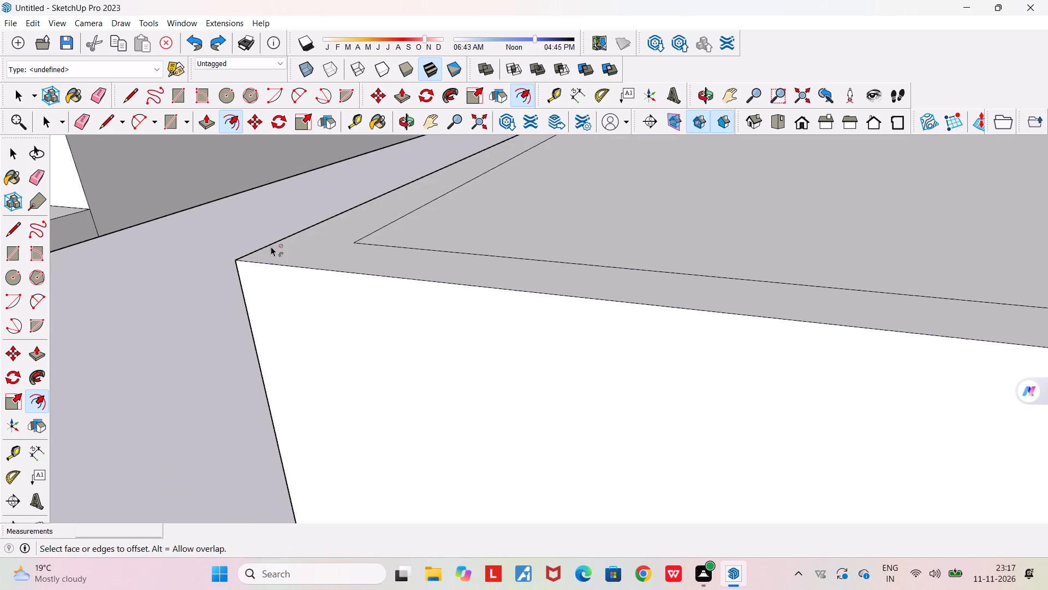
Push the narrow border face down about 0.07 m, leaving the inner panel raised on top of the box.
{"action": "left_click", "coordinate": [204, 120]}
{"action": "middle_click_drag", "start_coordinate": [291, 283], "coordinate": [288, 329]}
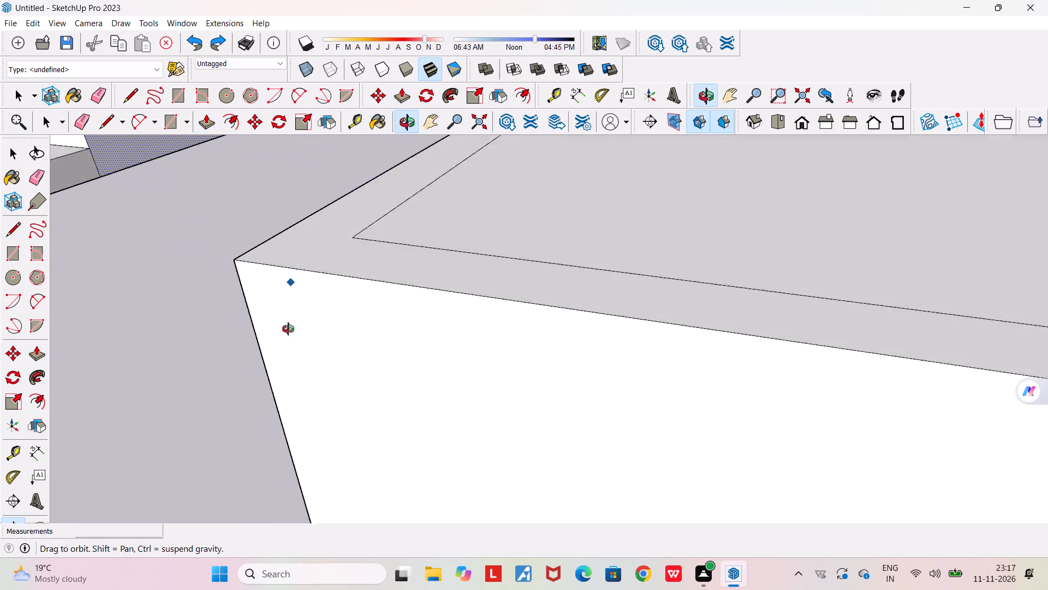
{"action": "middle_click_drag", "start_coordinate": [288, 329], "coordinate": [291, 368]}
{"action": "scroll", "coordinate": [291, 368], "scroll_direction": "down", "scroll_amount": 5}
{"action": "key", "text": "space"}
{"action": "key", "text": "space"}
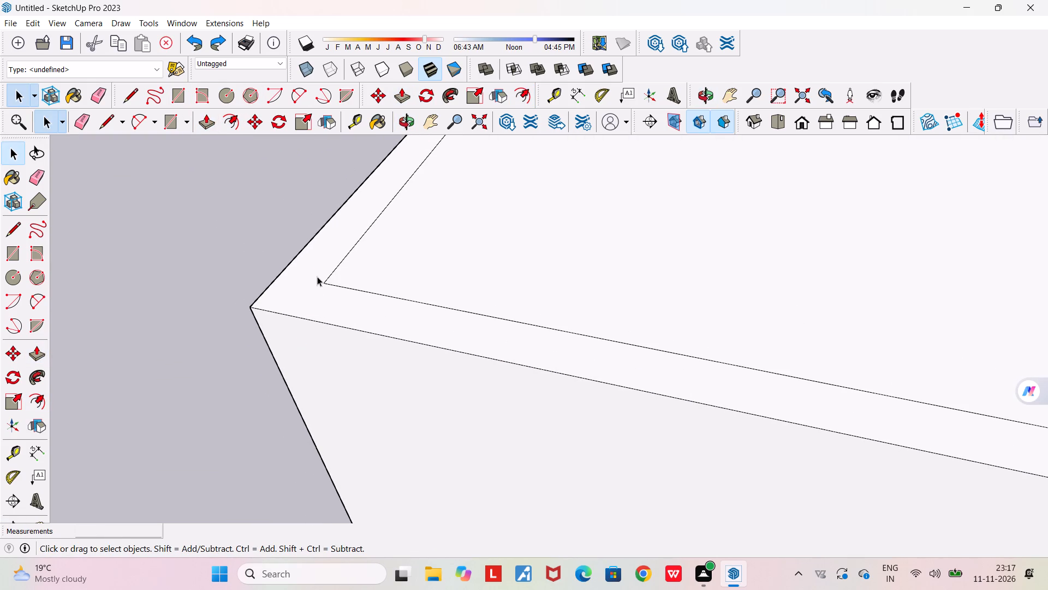
{"action": "left_click", "coordinate": [317, 276]}
{"action": "scroll", "coordinate": [314, 275], "scroll_direction": "down", "scroll_amount": 16}
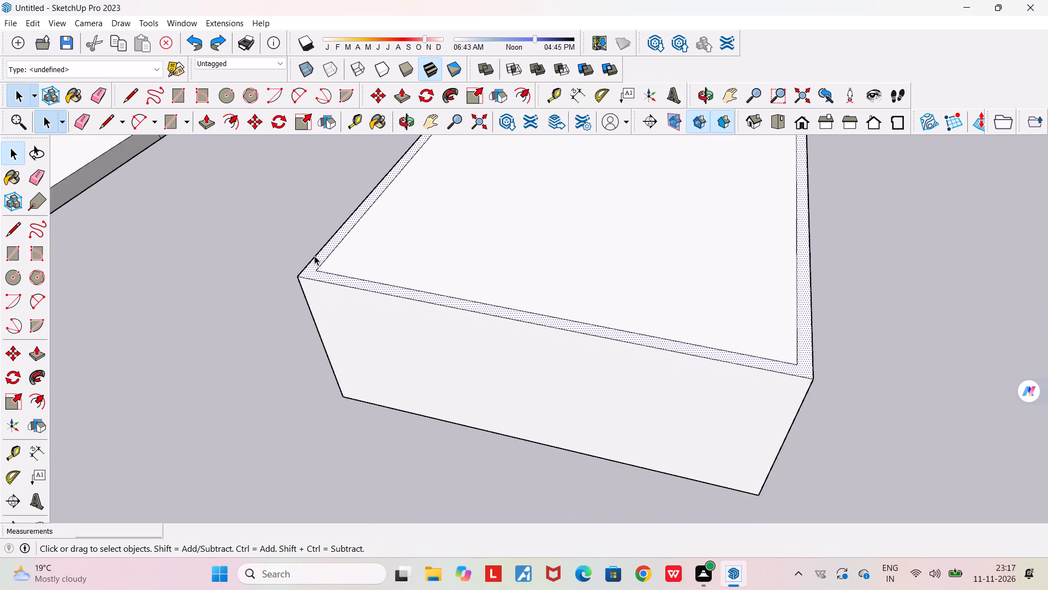
{"action": "left_click", "coordinate": [397, 96]}
{"action": "scroll", "coordinate": [300, 286], "scroll_direction": "up", "scroll_amount": 5}
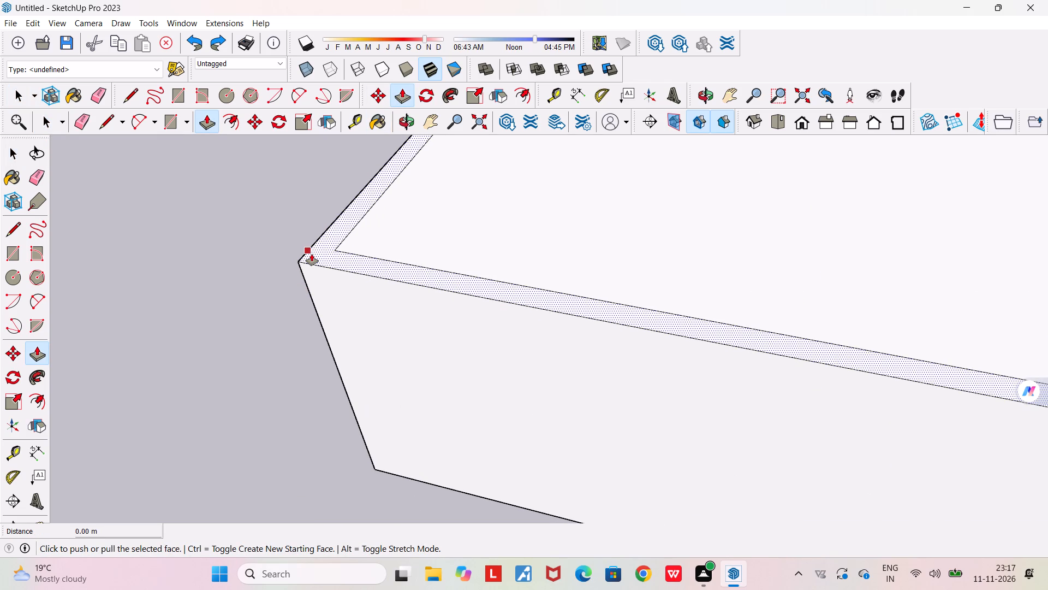
{"action": "left_click", "coordinate": [312, 254]}
{"action": "left_click", "coordinate": [319, 267]}
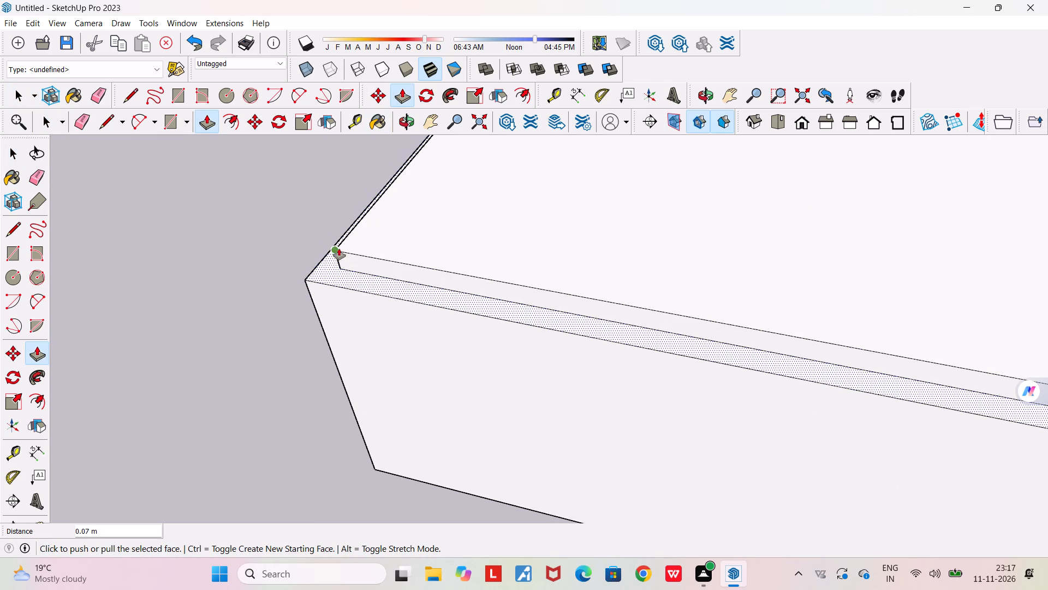
Examine the stepped border around the raised panel from the opposite sides and at a corner.
{"action": "scroll", "coordinate": [338, 247], "scroll_direction": "down", "scroll_amount": 14}
{"action": "middle_click_drag", "start_coordinate": [324, 291], "coordinate": [692, 262]}
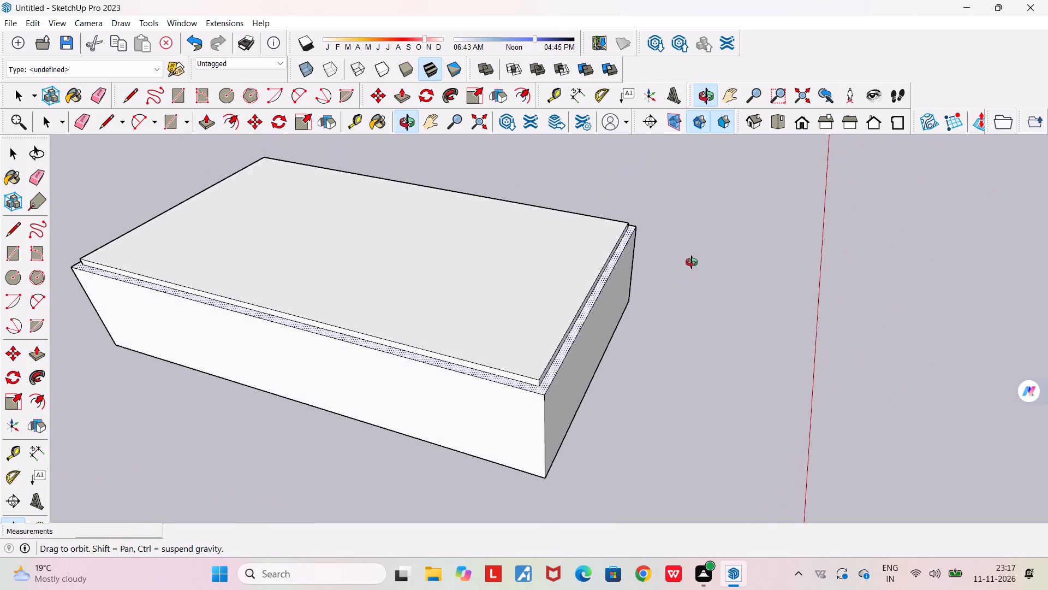
{"action": "middle_click_drag", "start_coordinate": [692, 262], "coordinate": [692, 262]}
{"action": "scroll", "coordinate": [691, 261], "scroll_direction": "down", "scroll_amount": 4}
{"action": "middle_click_drag", "start_coordinate": [307, 291], "coordinate": [579, 304]}
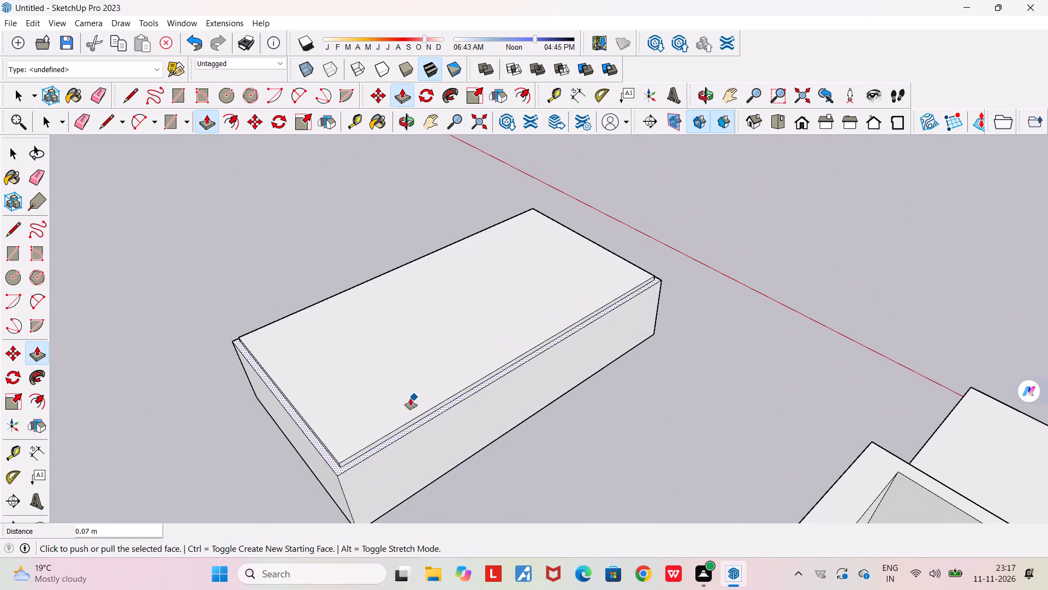
{"action": "scroll", "coordinate": [337, 441], "scroll_direction": "up", "scroll_amount": 6}
{"action": "scroll", "coordinate": [358, 502], "scroll_direction": "up", "scroll_amount": 7}
{"action": "key", "text": "space"}
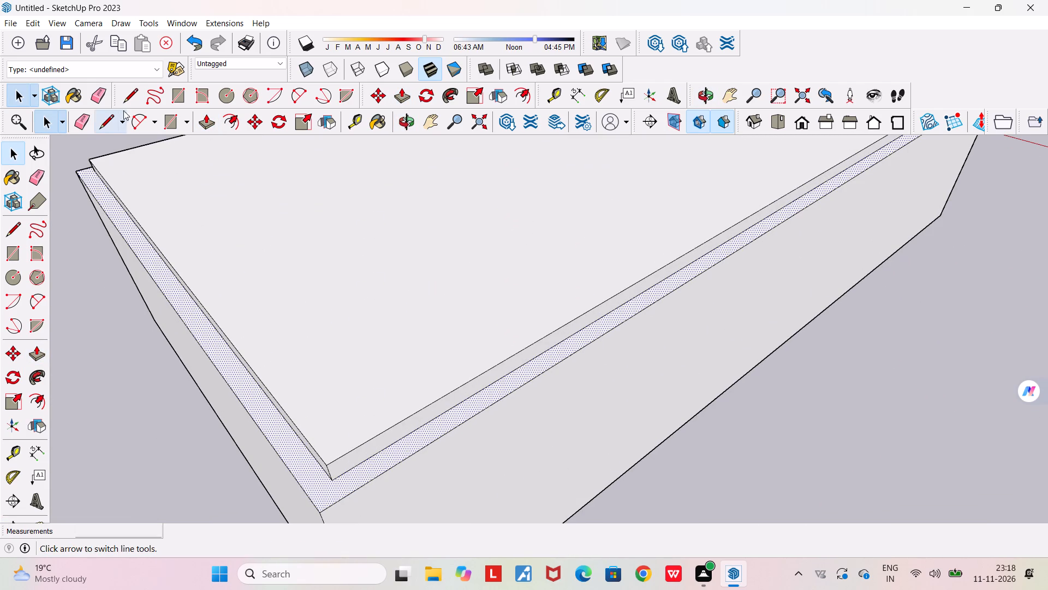
Draw a line about 0.08 m long across the lowered border, from the raised panel's corner to the box's outer edge.
{"action": "left_click", "coordinate": [130, 93]}
{"action": "scroll", "coordinate": [338, 486], "scroll_direction": "up", "scroll_amount": 7}
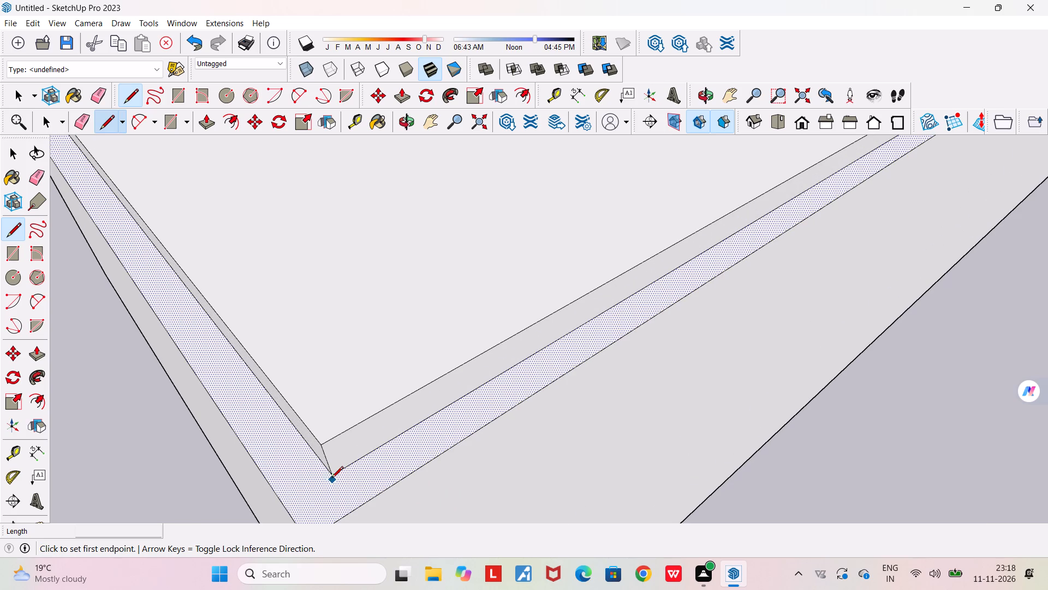
{"action": "left_click", "coordinate": [332, 477]}
{"action": "left_click", "coordinate": [357, 510]}
Draw a matching line across the border at the same short end's other corner, separating that end strip from the long side.
{"action": "scroll", "coordinate": [364, 489], "scroll_direction": "down", "scroll_amount": 18}
{"action": "middle_click_drag", "start_coordinate": [284, 488], "coordinate": [469, 462]}
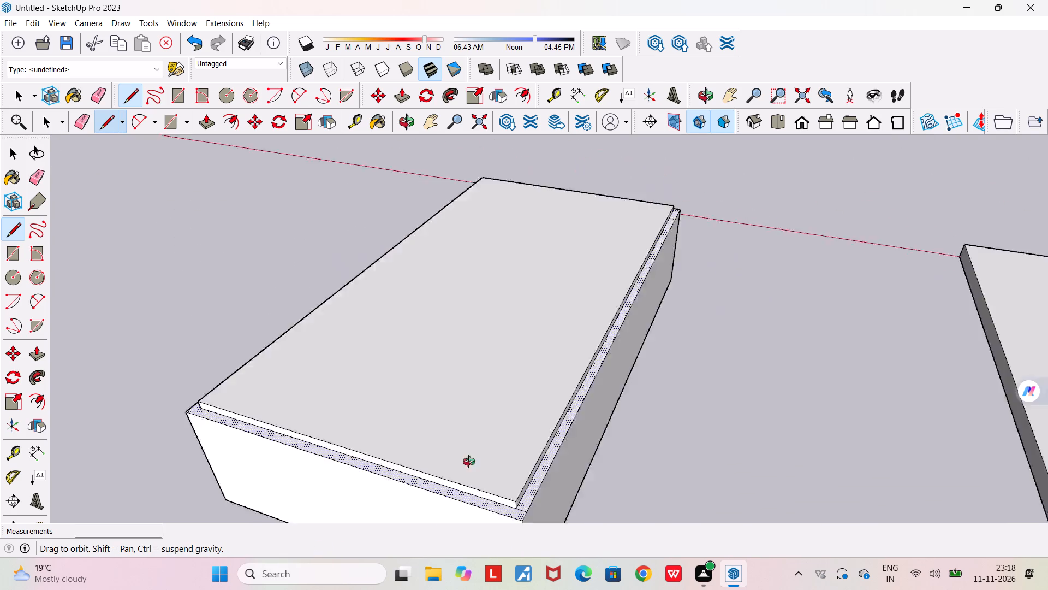
{"action": "middle_click_drag", "start_coordinate": [469, 462], "coordinate": [664, 468]}
{"action": "scroll", "coordinate": [664, 468], "scroll_direction": "down", "scroll_amount": 10}
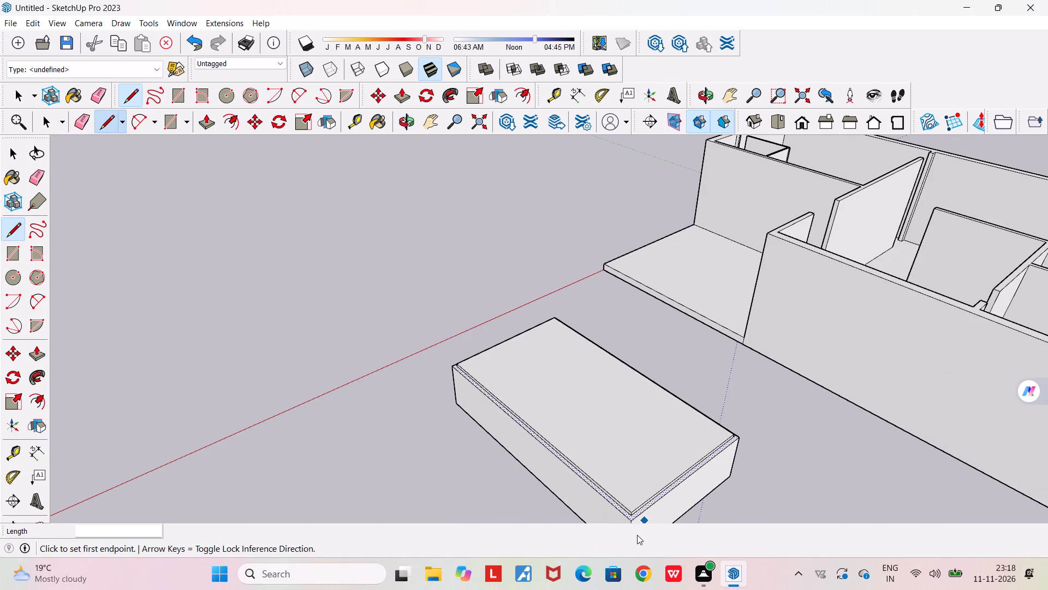
{"action": "scroll", "coordinate": [624, 520], "scroll_direction": "up", "scroll_amount": 16}
{"action": "scroll", "coordinate": [636, 514], "scroll_direction": "up", "scroll_amount": 7}
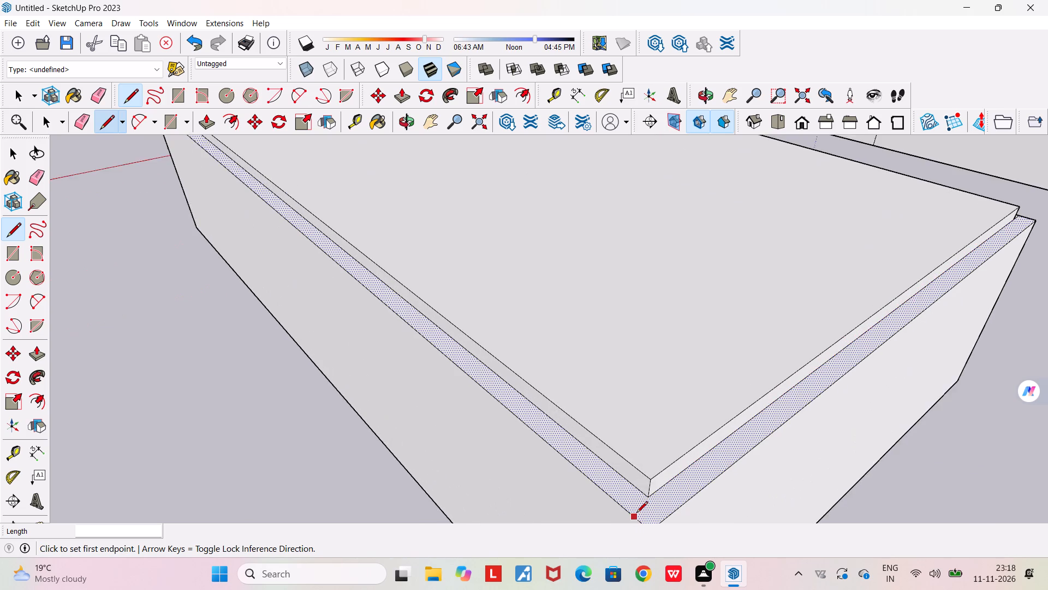
{"action": "scroll", "coordinate": [636, 514], "scroll_direction": "up", "scroll_amount": 7}
{"action": "left_click", "coordinate": [659, 483]}
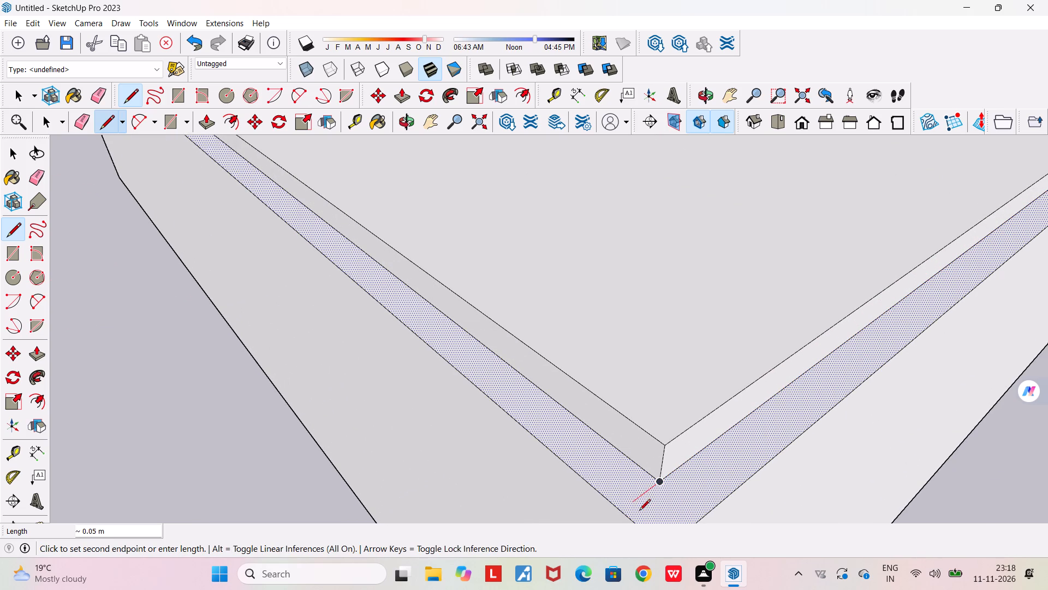
{"action": "left_click", "coordinate": [623, 517]}
{"action": "scroll", "coordinate": [628, 505], "scroll_direction": "down", "scroll_amount": 8}
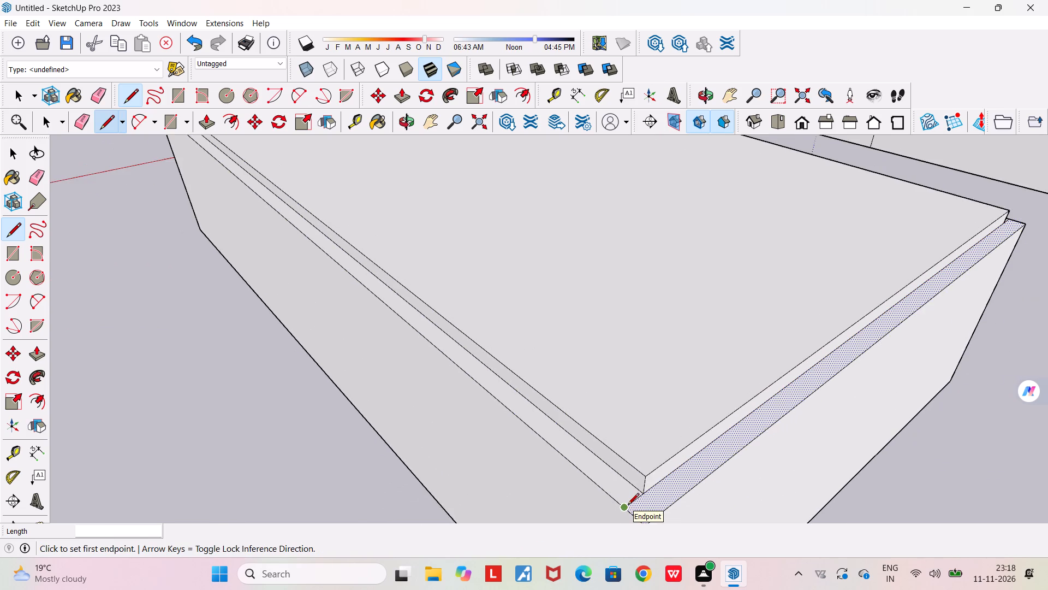
{"action": "scroll", "coordinate": [628, 505], "scroll_direction": "down", "scroll_amount": 7}
{"action": "key", "text": "space"}
{"action": "scroll", "coordinate": [628, 505], "scroll_direction": "down", "scroll_amount": 13}
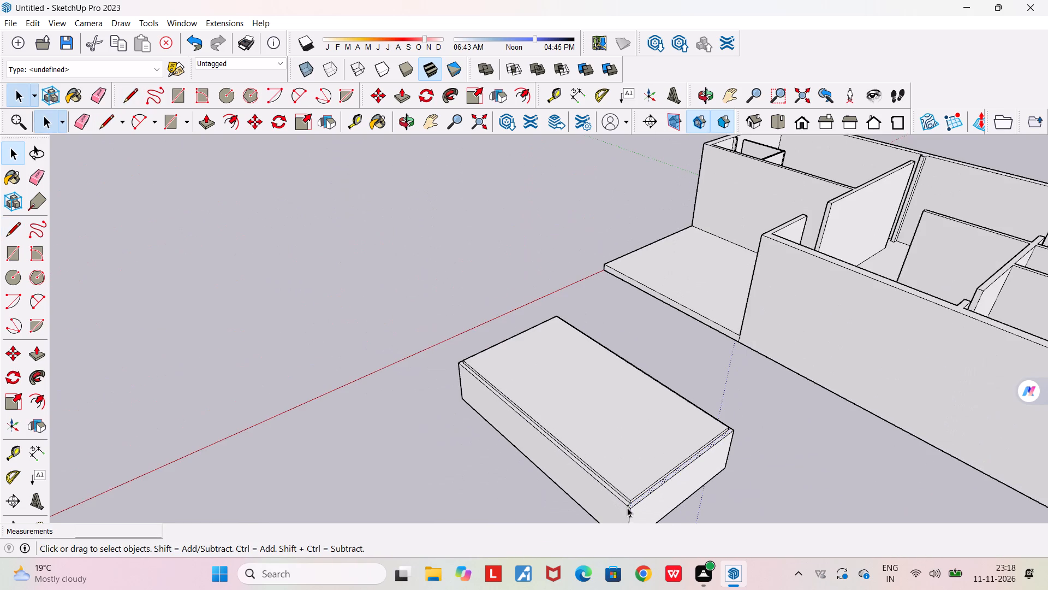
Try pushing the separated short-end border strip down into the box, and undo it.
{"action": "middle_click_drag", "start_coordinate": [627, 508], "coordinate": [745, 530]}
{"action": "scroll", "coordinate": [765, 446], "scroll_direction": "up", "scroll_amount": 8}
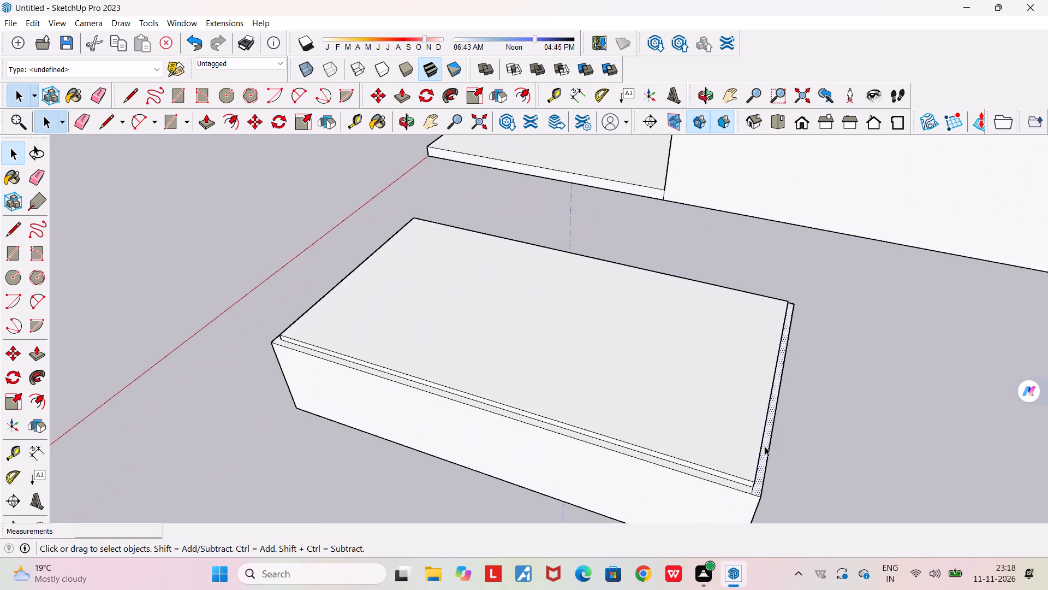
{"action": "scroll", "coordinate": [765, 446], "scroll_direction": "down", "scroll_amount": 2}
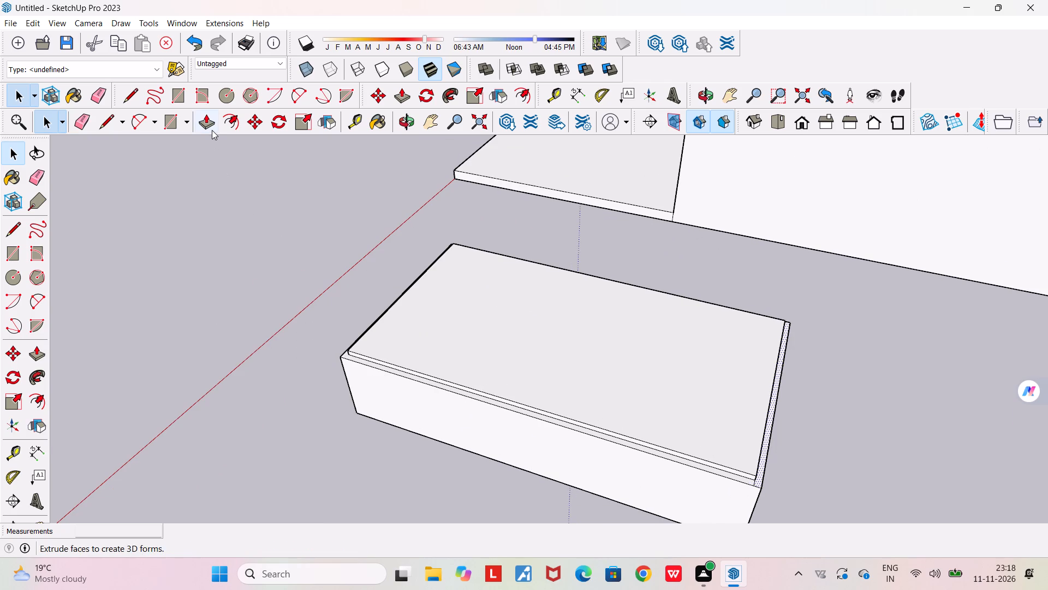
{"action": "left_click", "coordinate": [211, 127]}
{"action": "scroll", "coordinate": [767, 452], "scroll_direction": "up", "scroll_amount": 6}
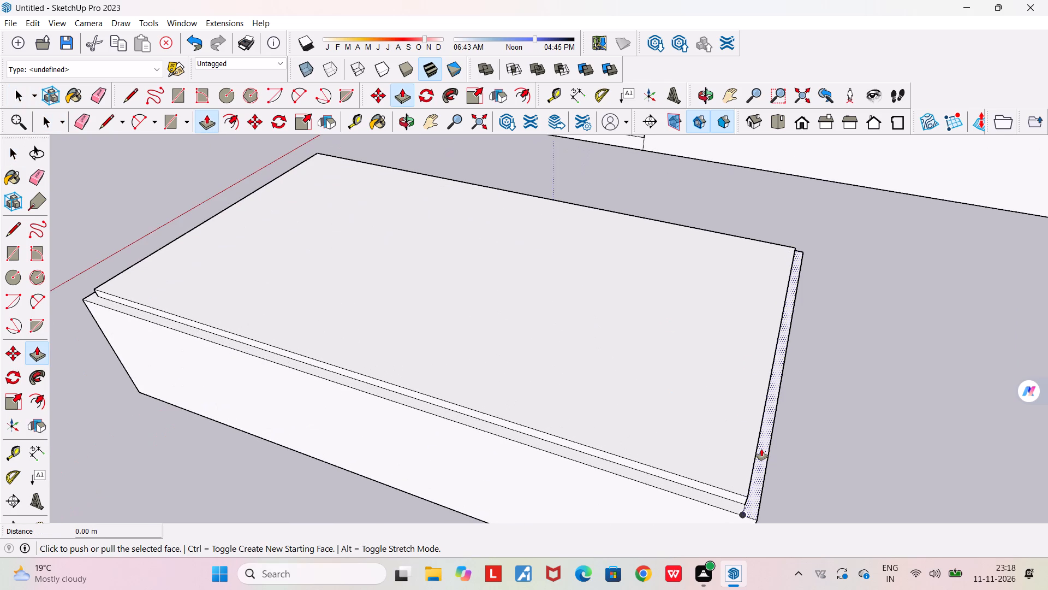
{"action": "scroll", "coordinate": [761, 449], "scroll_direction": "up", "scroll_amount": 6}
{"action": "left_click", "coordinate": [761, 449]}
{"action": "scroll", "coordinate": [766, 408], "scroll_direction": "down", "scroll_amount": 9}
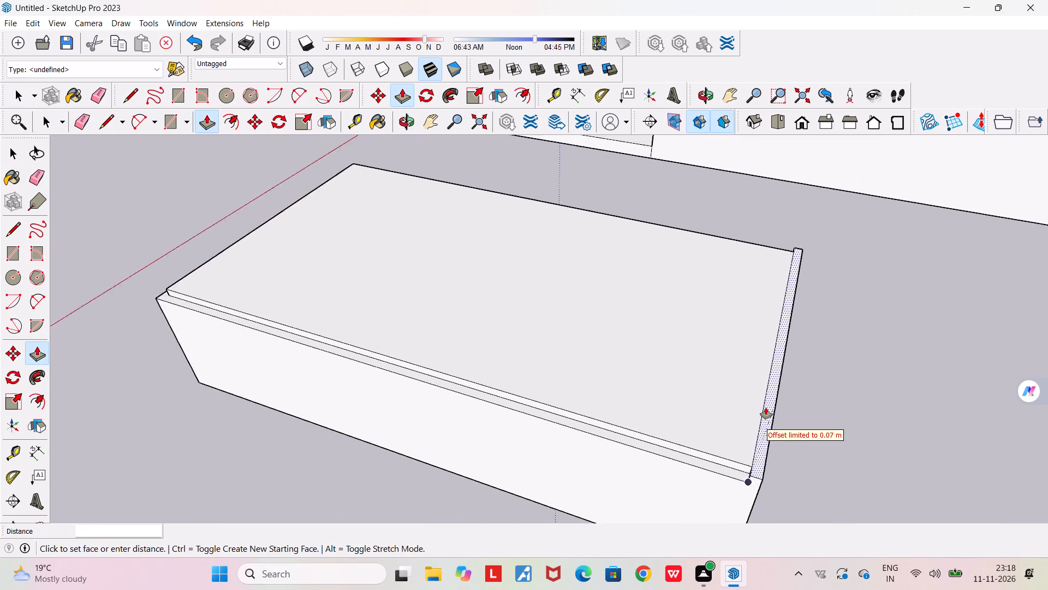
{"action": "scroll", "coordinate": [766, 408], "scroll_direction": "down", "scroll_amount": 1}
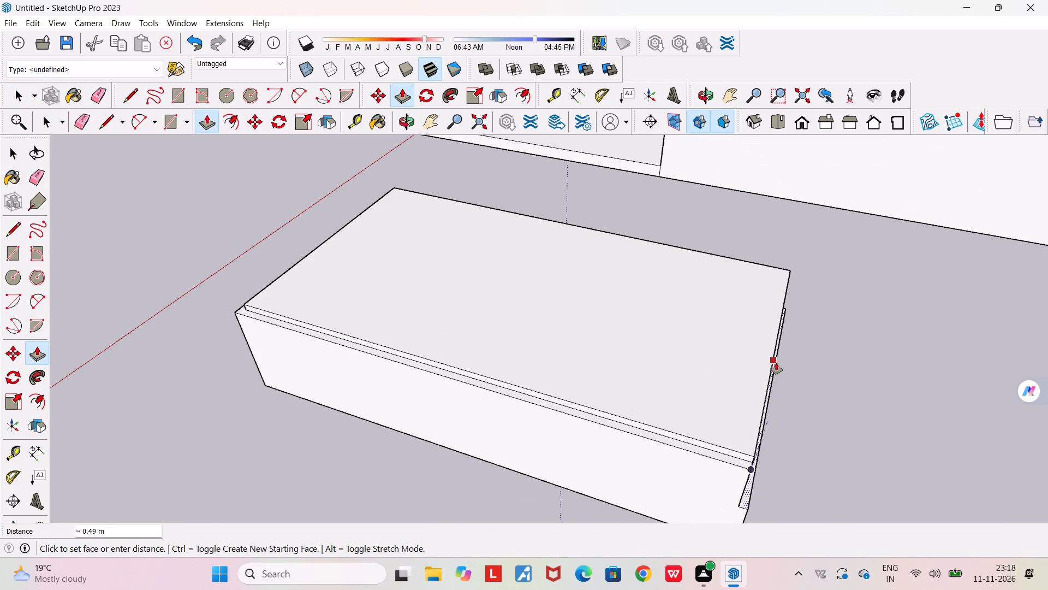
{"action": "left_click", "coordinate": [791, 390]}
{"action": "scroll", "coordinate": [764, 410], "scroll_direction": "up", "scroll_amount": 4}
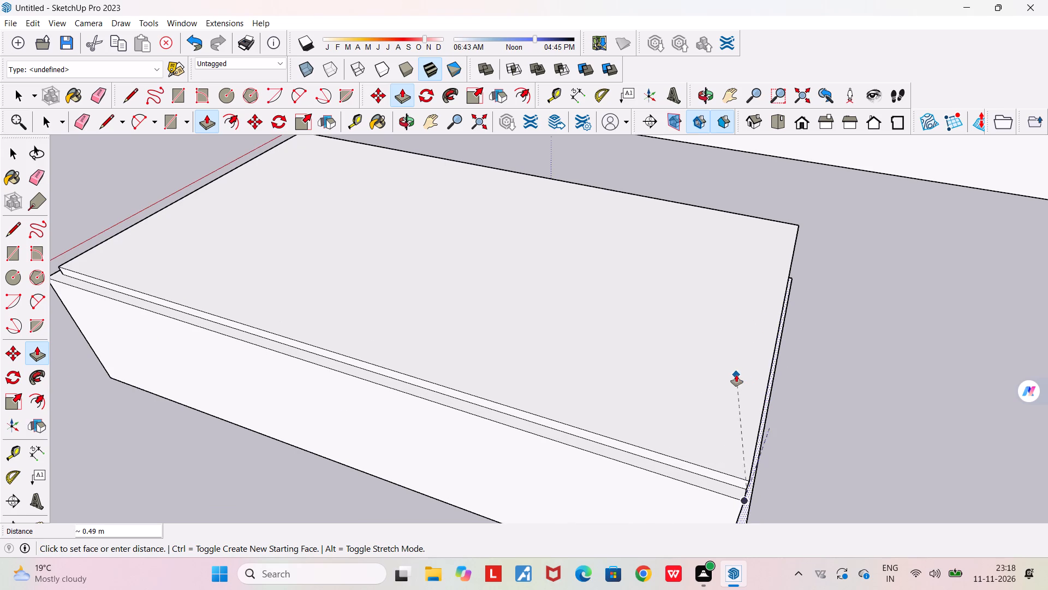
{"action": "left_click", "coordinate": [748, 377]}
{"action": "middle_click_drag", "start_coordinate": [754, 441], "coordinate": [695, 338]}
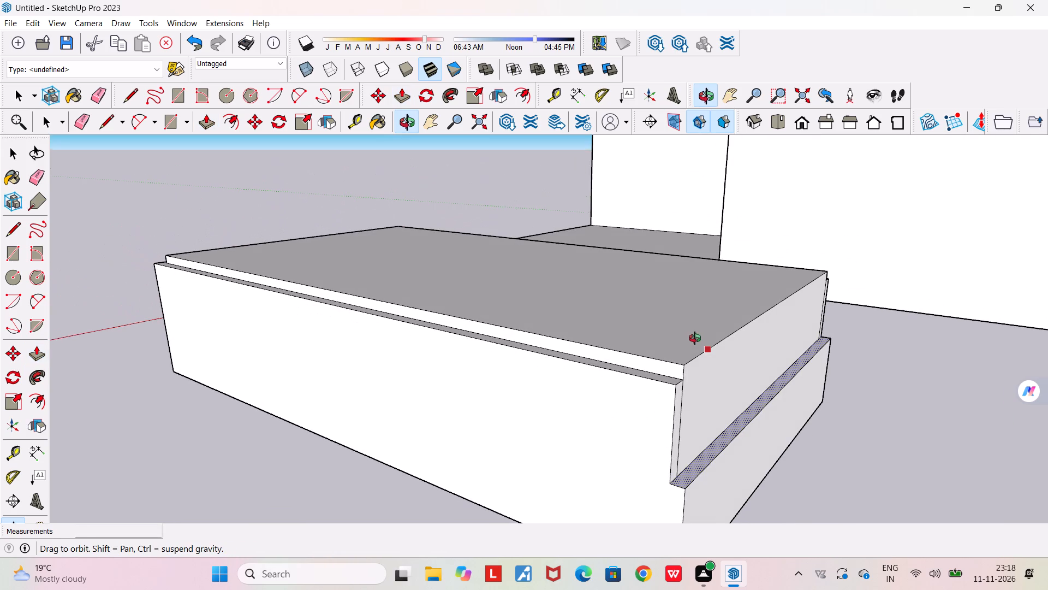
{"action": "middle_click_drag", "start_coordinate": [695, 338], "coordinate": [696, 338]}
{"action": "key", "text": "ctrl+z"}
Pull the short-end border strip up 0.07 m, flush with the raised panel's top.
{"action": "scroll", "coordinate": [713, 352], "scroll_direction": "up", "scroll_amount": 8}
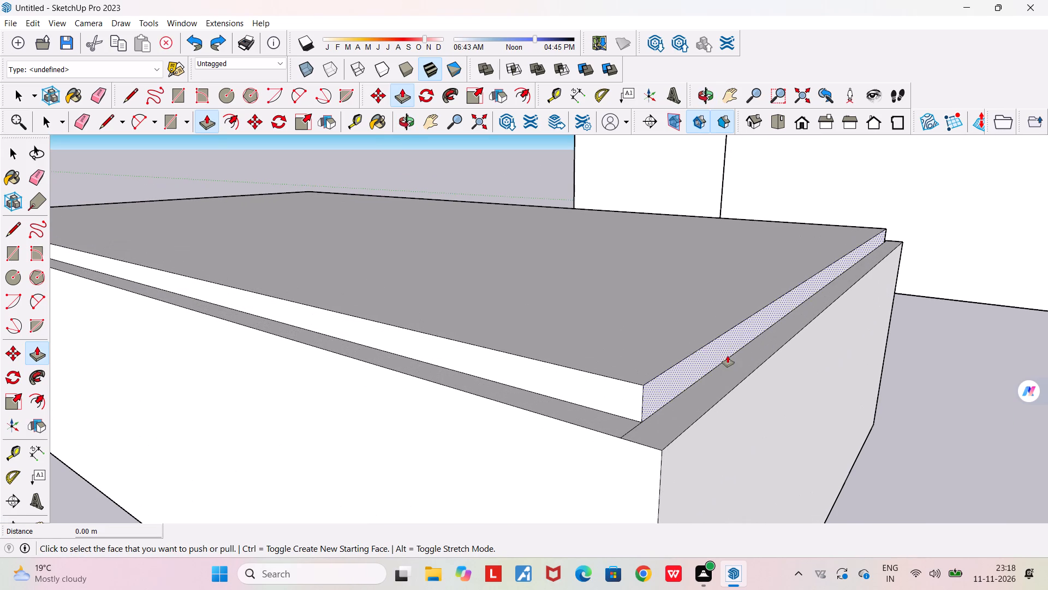
{"action": "left_click", "coordinate": [719, 382]}
{"action": "left_click", "coordinate": [714, 304]}
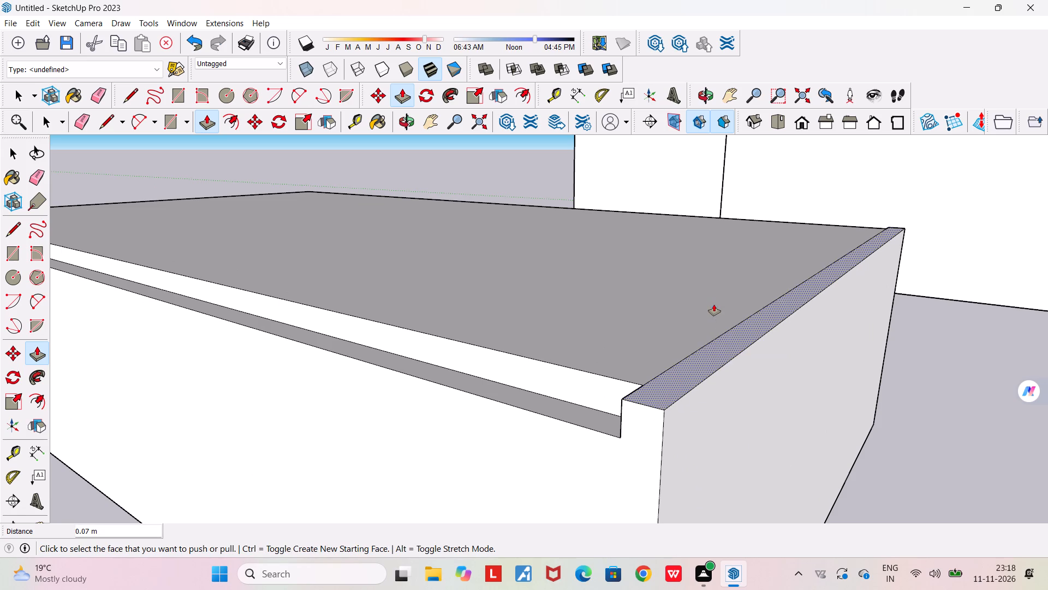
Pull the short-end strip up about 0.60 m to form an upright headboard at the end of the box.
{"action": "middle_click_drag", "start_coordinate": [688, 354], "coordinate": [918, 376]}
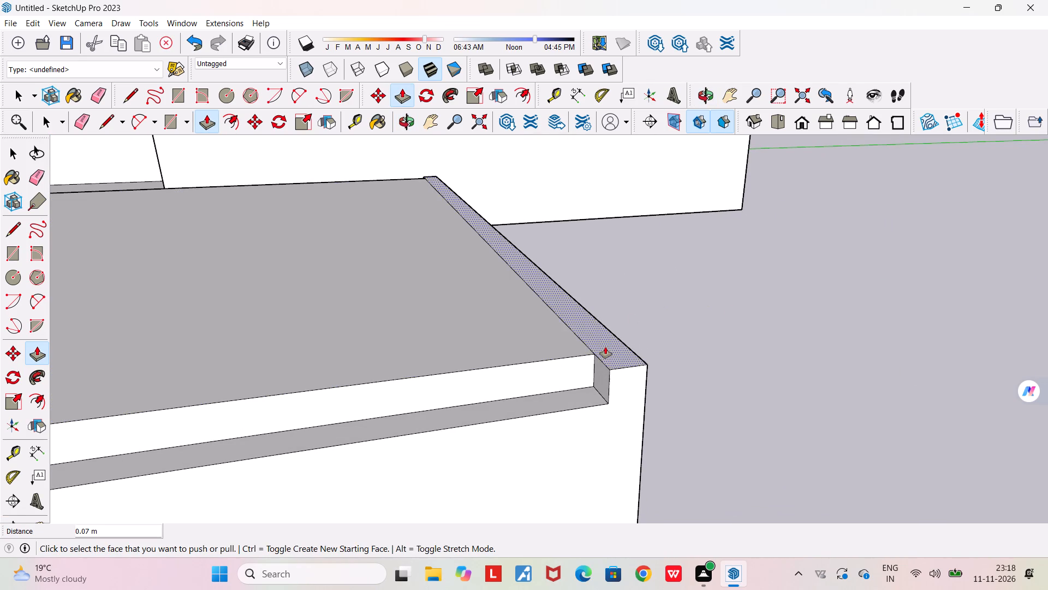
{"action": "left_click", "coordinate": [605, 347]}
{"action": "scroll", "coordinate": [609, 256], "scroll_direction": "down", "scroll_amount": 14}
{"action": "middle_click_drag", "start_coordinate": [601, 192], "coordinate": [601, 199]}
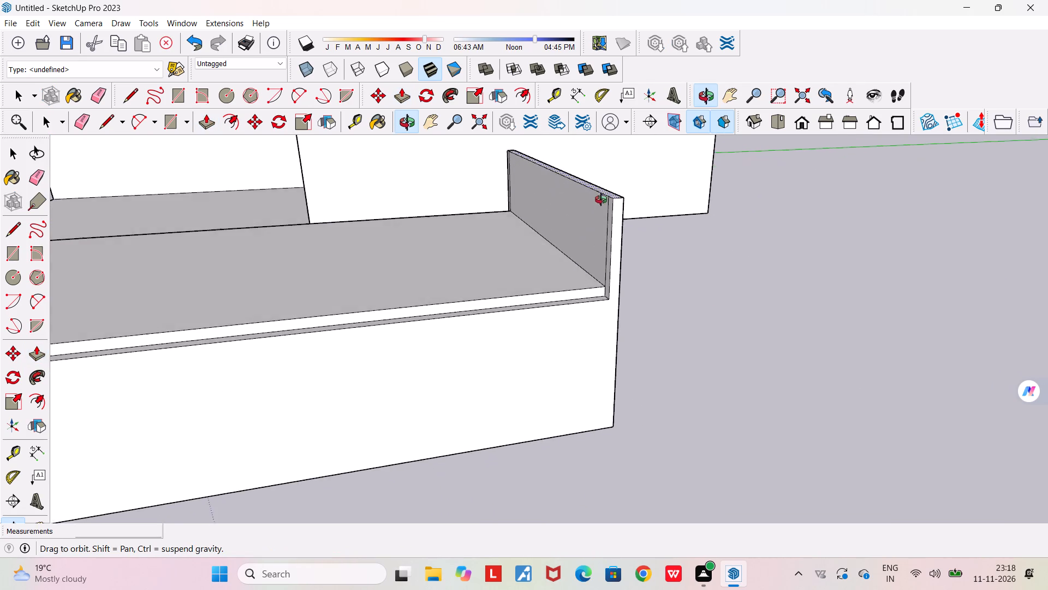
{"action": "middle_click_drag", "start_coordinate": [601, 199], "coordinate": [776, 220]}
{"action": "scroll", "coordinate": [776, 220], "scroll_direction": "down", "scroll_amount": 6}
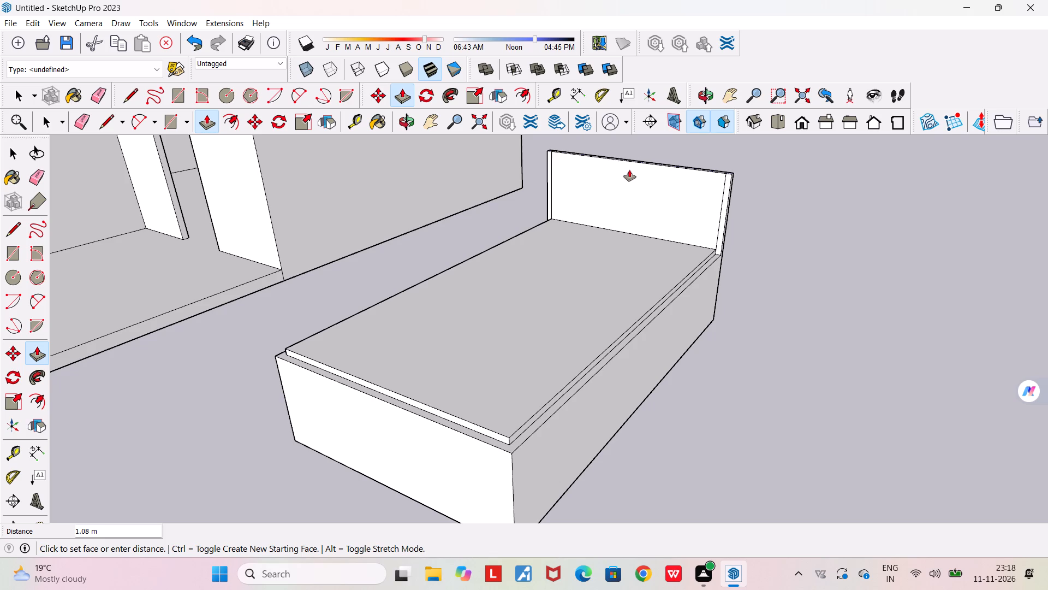
{"action": "left_click", "coordinate": [623, 201]}
{"action": "middle_click_drag", "start_coordinate": [652, 297], "coordinate": [479, 345]}
{"action": "scroll", "coordinate": [480, 345], "scroll_direction": "down", "scroll_amount": 5}
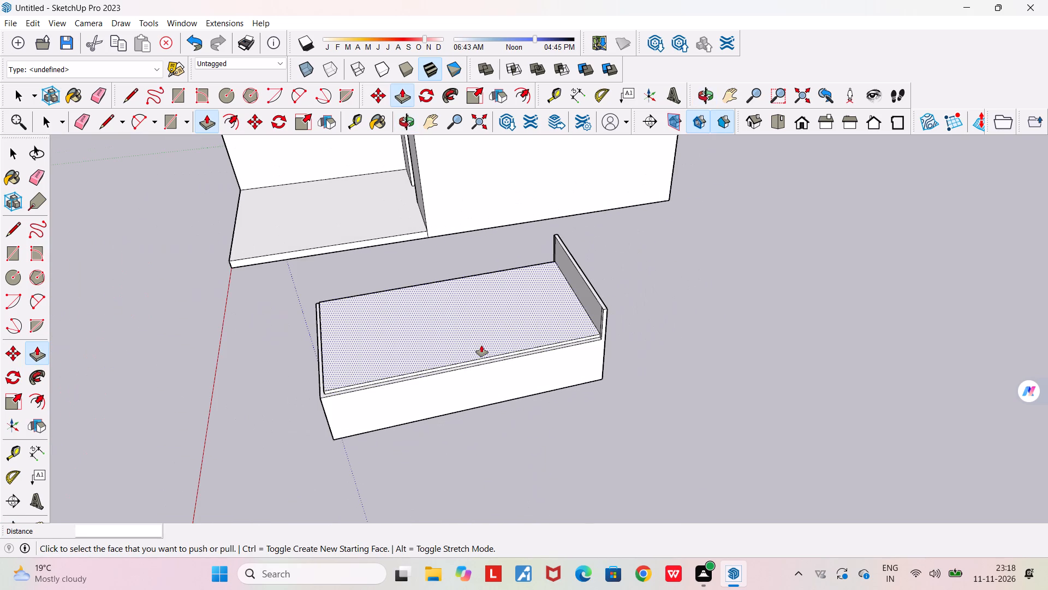
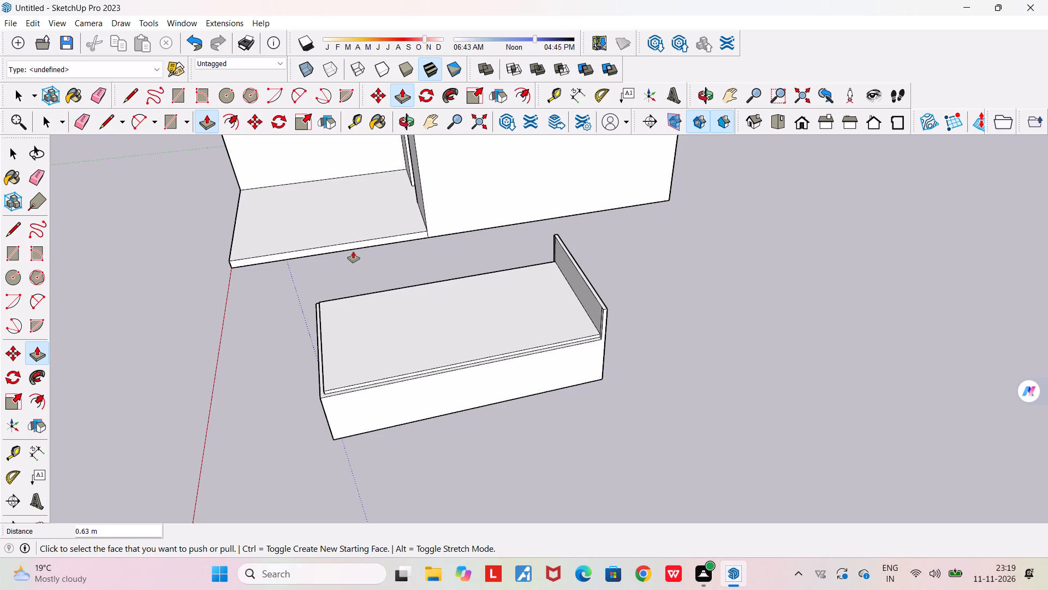
Offset the outline of the headboard's inner face inward by about 0.03 m to mark a thin border.
{"action": "scroll", "coordinate": [353, 251], "scroll_direction": "down", "scroll_amount": 16}
{"action": "scroll", "coordinate": [365, 296], "scroll_direction": "up", "scroll_amount": 7}
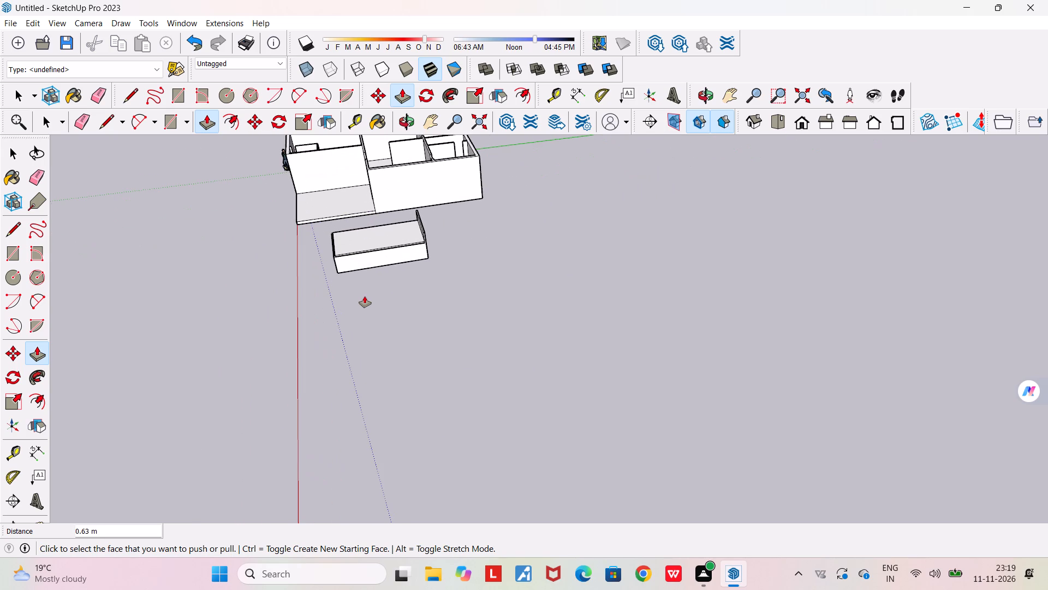
{"action": "key", "text": "space"}
{"action": "scroll", "coordinate": [362, 266], "scroll_direction": "up", "scroll_amount": 1}
{"action": "middle_click_drag", "start_coordinate": [365, 267], "coordinate": [526, 234]}
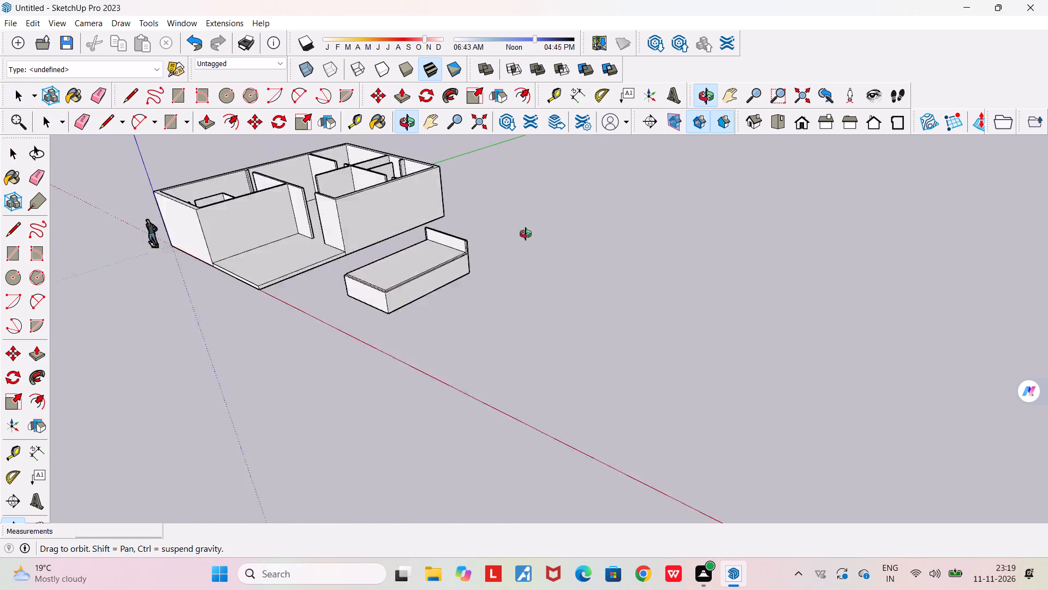
{"action": "middle_click_drag", "start_coordinate": [526, 234], "coordinate": [579, 220]}
{"action": "scroll", "coordinate": [395, 258], "scroll_direction": "up", "scroll_amount": 12}
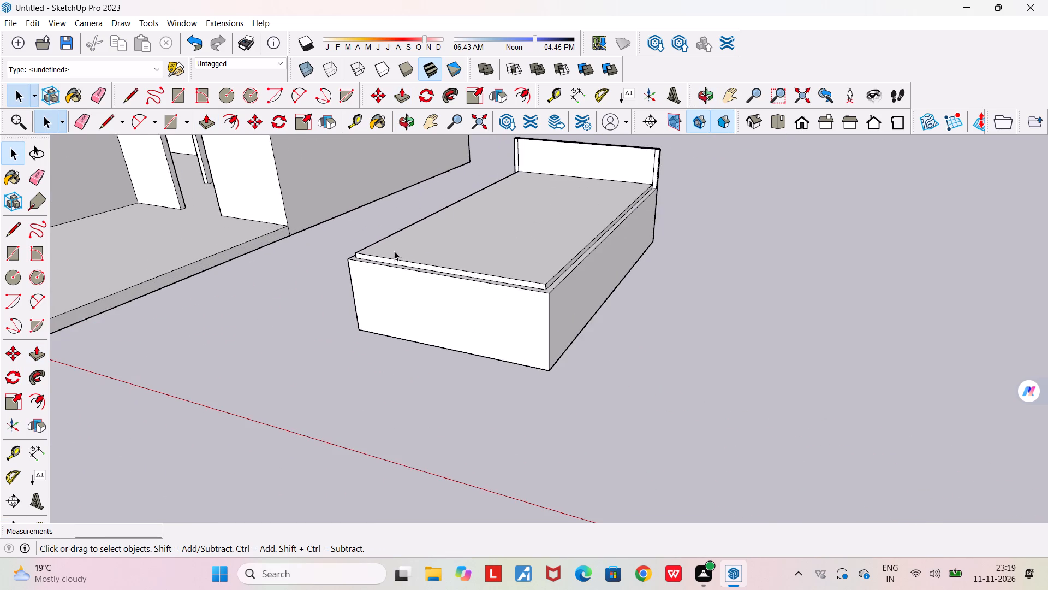
{"action": "middle_click_drag", "start_coordinate": [395, 259], "coordinate": [504, 361]}
{"action": "scroll", "coordinate": [504, 362], "scroll_direction": "down", "scroll_amount": 4}
{"action": "scroll", "coordinate": [514, 209], "scroll_direction": "up", "scroll_amount": 9}
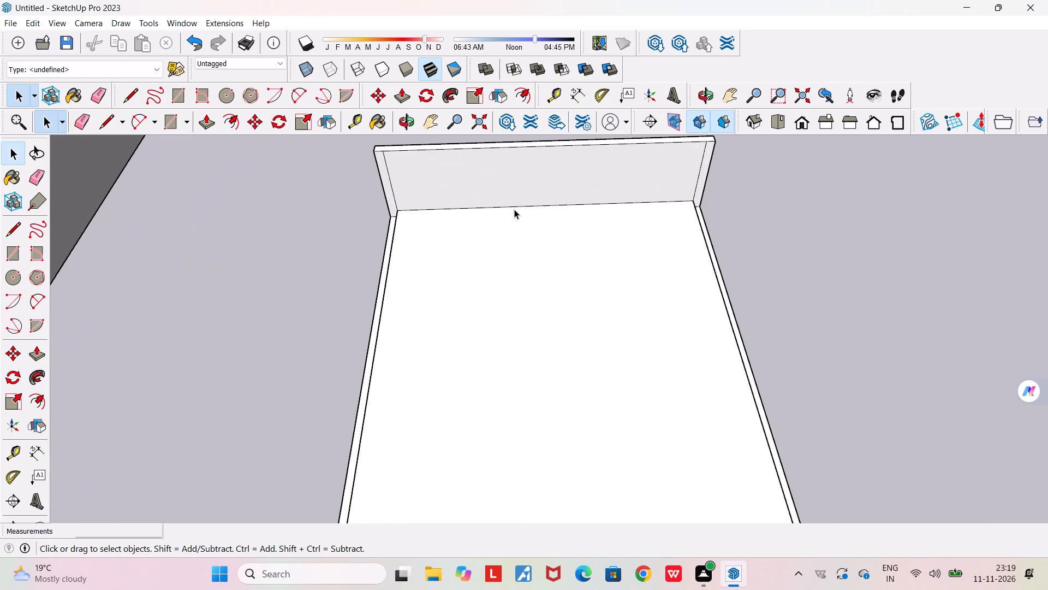
{"action": "scroll", "coordinate": [405, 176], "scroll_direction": "up", "scroll_amount": 6}
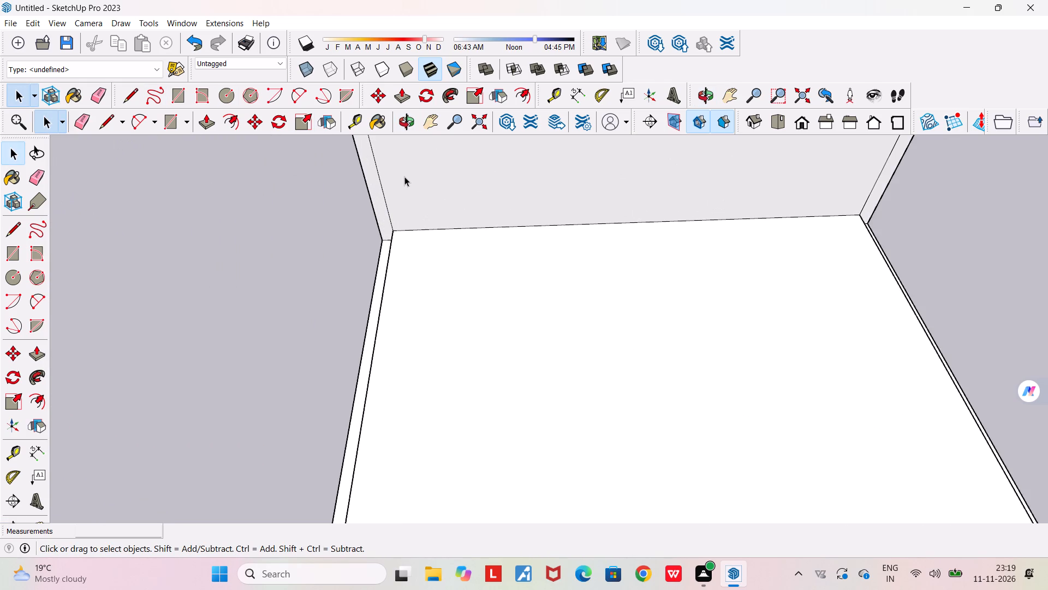
{"action": "scroll", "coordinate": [404, 176], "scroll_direction": "down", "scroll_amount": 7}
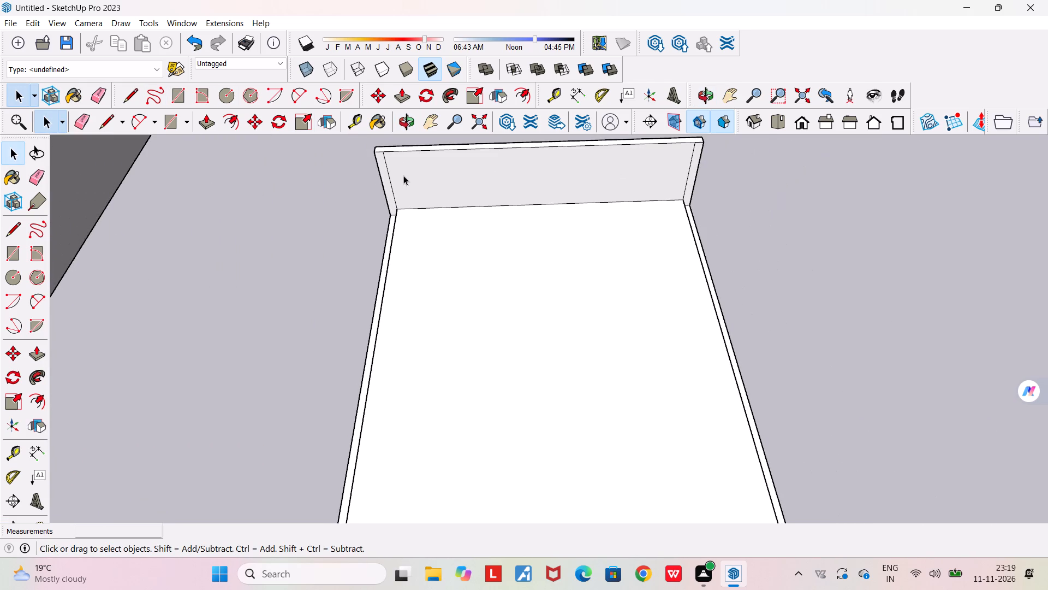
{"action": "left_click", "coordinate": [221, 123]}
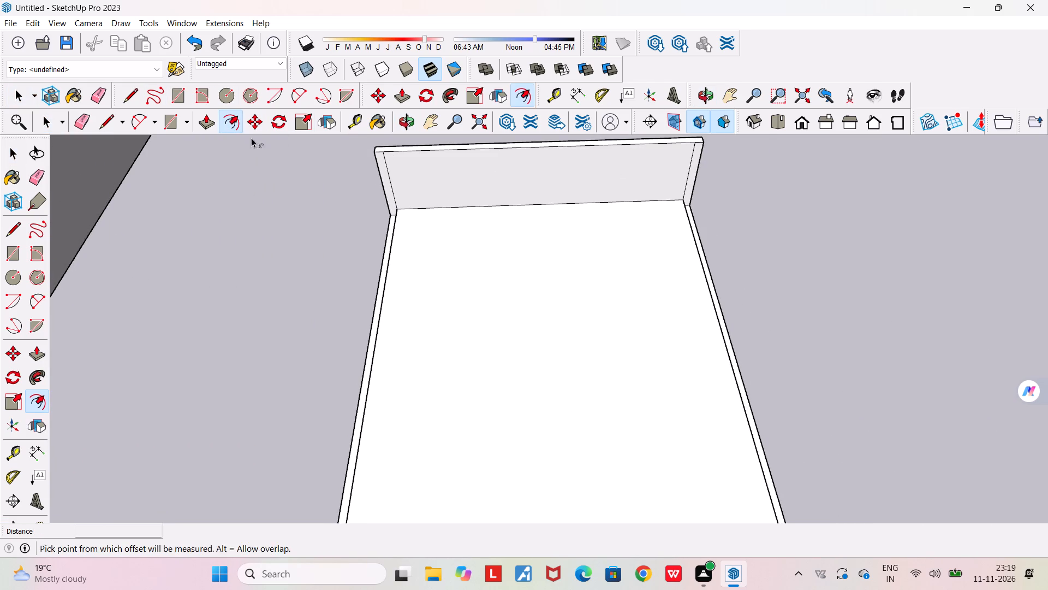
{"action": "left_click", "coordinate": [402, 164]}
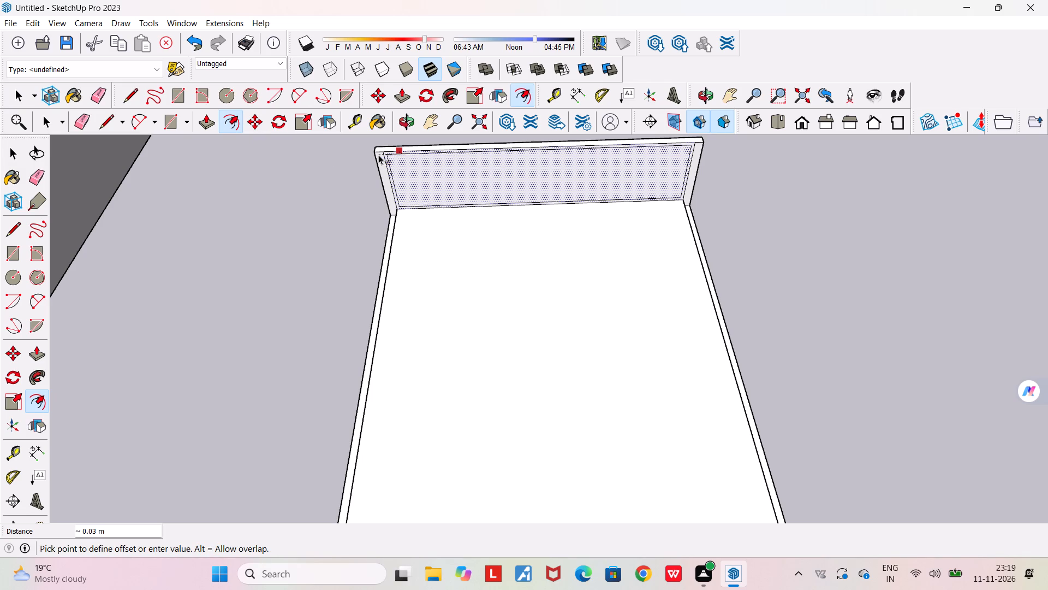
{"action": "left_click", "coordinate": [378, 155]}
Pull the thin border on the headboard's inner face out about 0.01 m to form a raised frame.
{"action": "scroll", "coordinate": [467, 193], "scroll_direction": "up", "scroll_amount": 3}
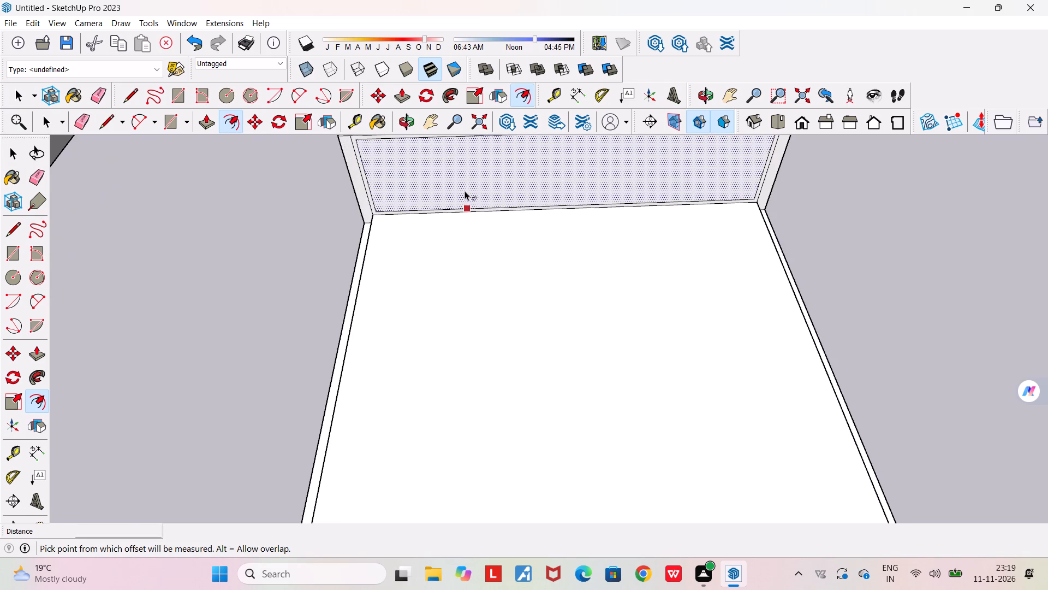
{"action": "scroll", "coordinate": [335, 155], "scroll_direction": "up", "scroll_amount": 2}
{"action": "middle_click_drag", "start_coordinate": [340, 161], "coordinate": [455, 226]}
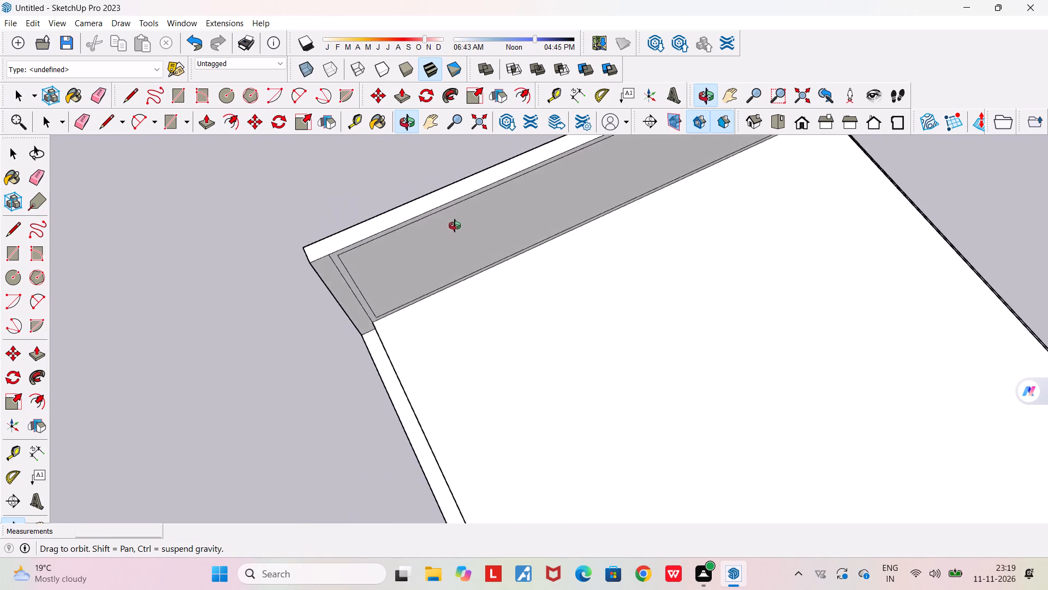
{"action": "middle_click_drag", "start_coordinate": [455, 226], "coordinate": [506, 195]}
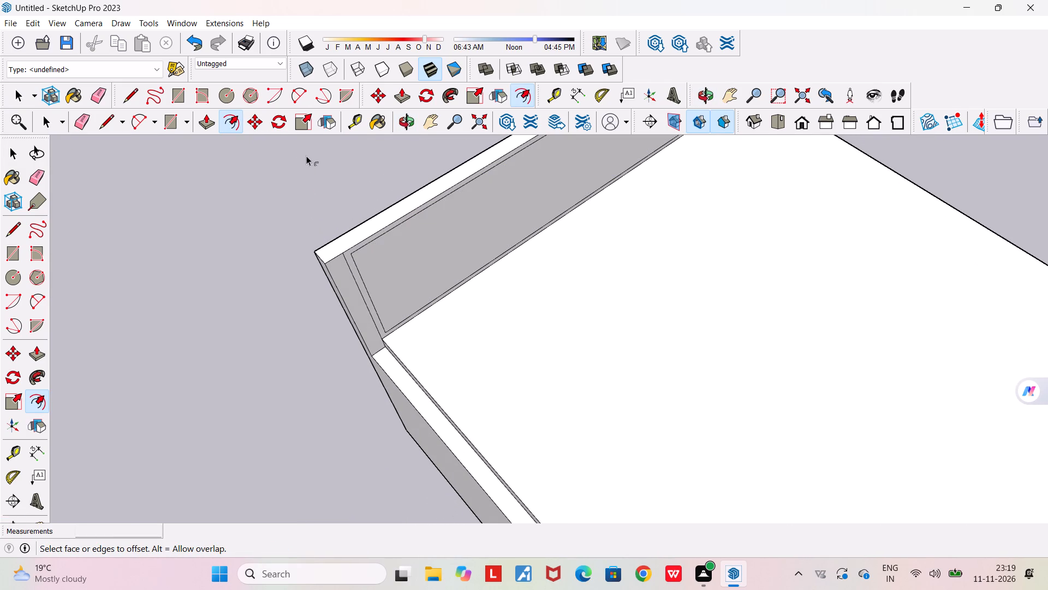
{"action": "left_click", "coordinate": [208, 114]}
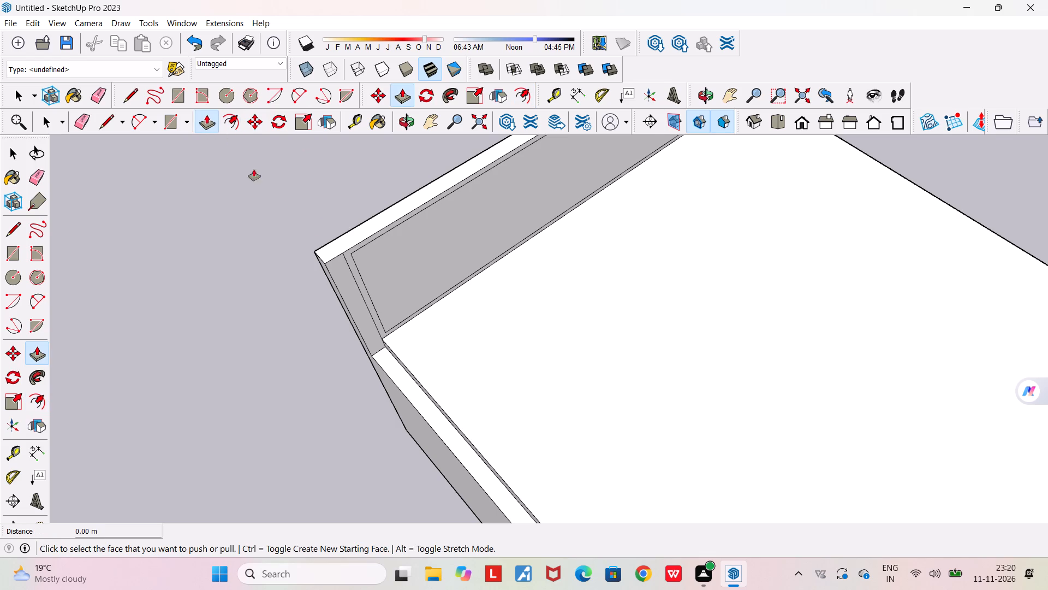
{"action": "scroll", "coordinate": [373, 267], "scroll_direction": "up", "scroll_amount": 11}
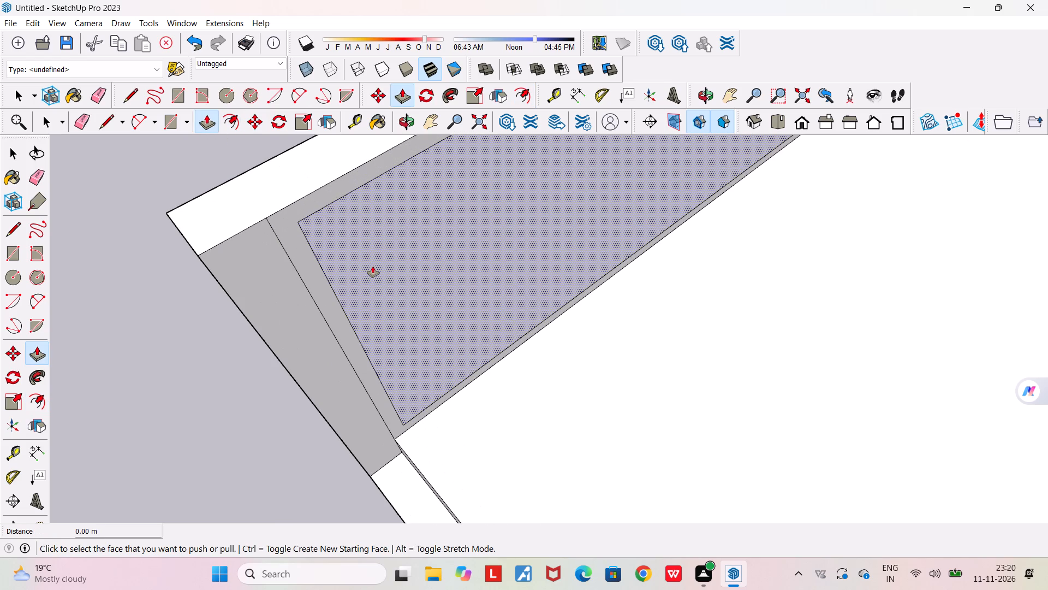
{"action": "left_click", "coordinate": [312, 264]}
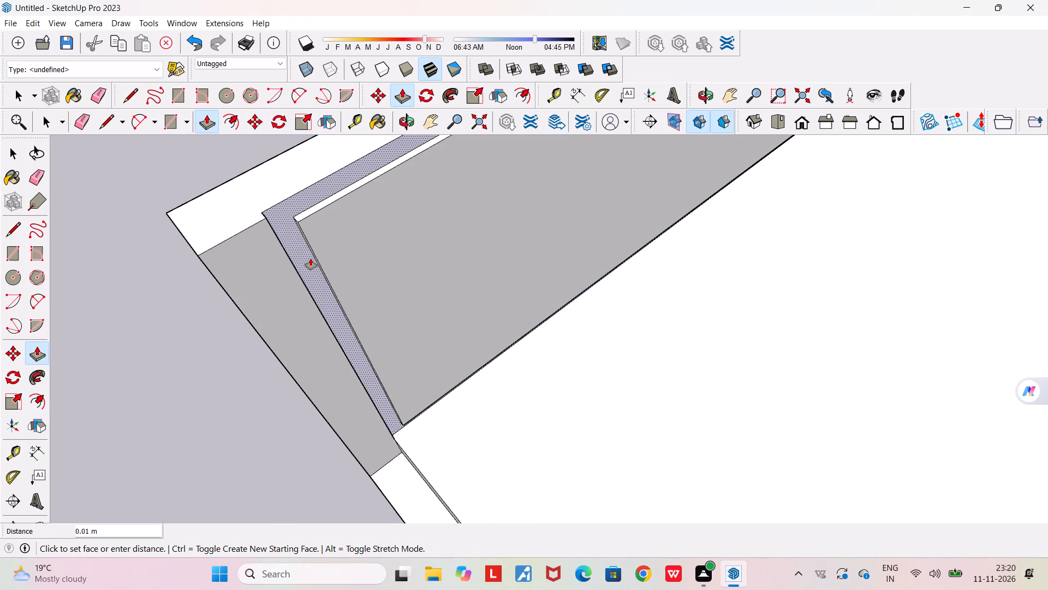
{"action": "left_click", "coordinate": [311, 258]}
Examine the bed and its framed headboard from several sides, both close up and from a distance.
{"action": "scroll", "coordinate": [311, 258], "scroll_direction": "down", "scroll_amount": 11}
{"action": "middle_click_drag", "start_coordinate": [302, 274], "coordinate": [525, 188]}
{"action": "scroll", "coordinate": [525, 188], "scroll_direction": "down", "scroll_amount": 9}
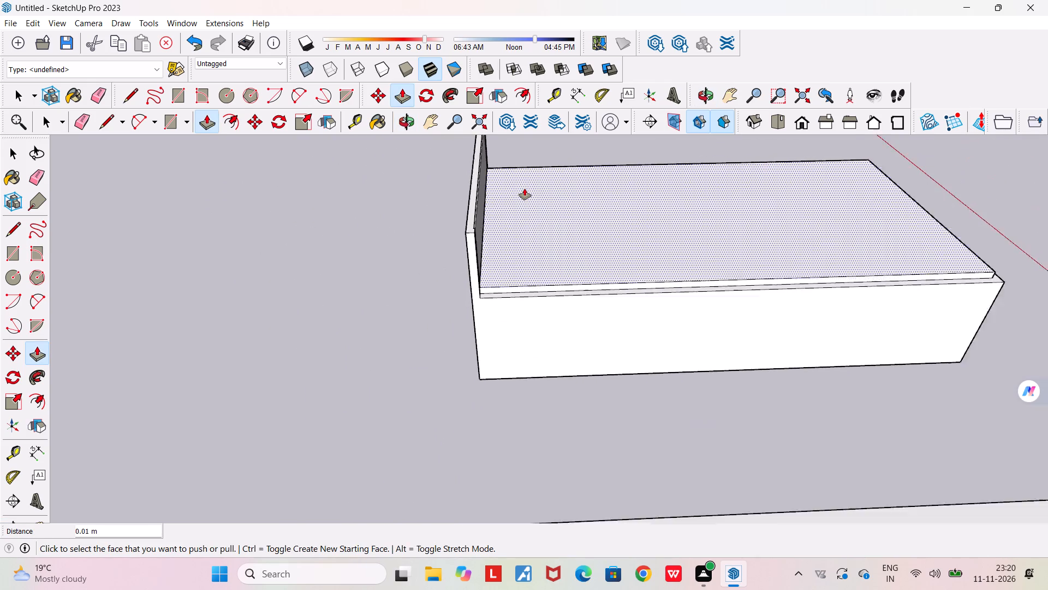
{"action": "middle_click_drag", "start_coordinate": [524, 189], "coordinate": [312, 151]}
{"action": "scroll", "coordinate": [312, 151], "scroll_direction": "down", "scroll_amount": 4}
{"action": "middle_click_drag", "start_coordinate": [489, 196], "coordinate": [488, 195]}
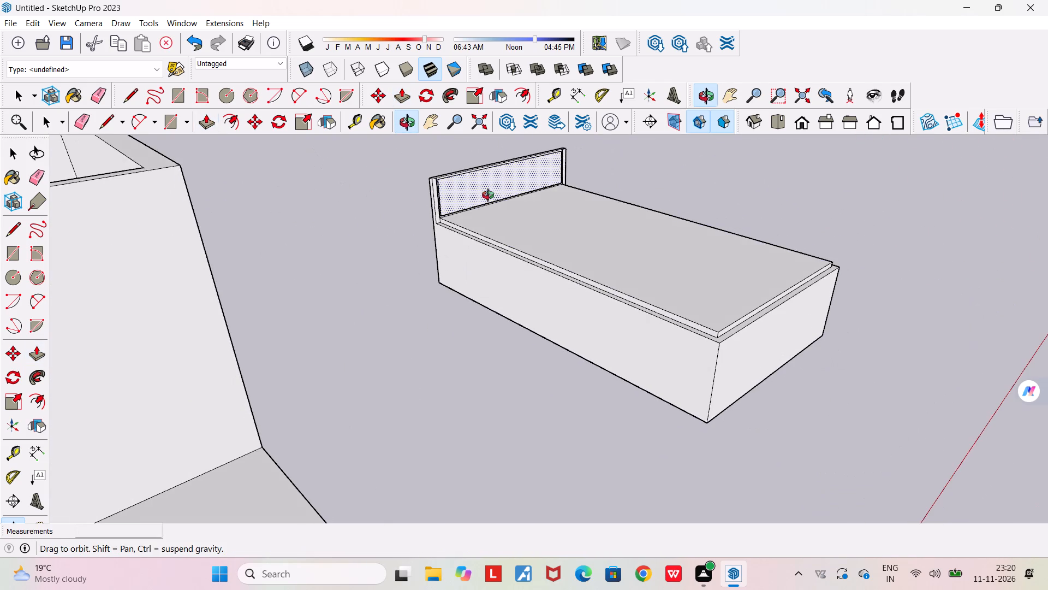
{"action": "middle_click_drag", "start_coordinate": [488, 195], "coordinate": [287, 186]}
{"action": "scroll", "coordinate": [287, 186], "scroll_direction": "down", "scroll_amount": 5}
{"action": "middle_click_drag", "start_coordinate": [570, 204], "coordinate": [414, 192]}
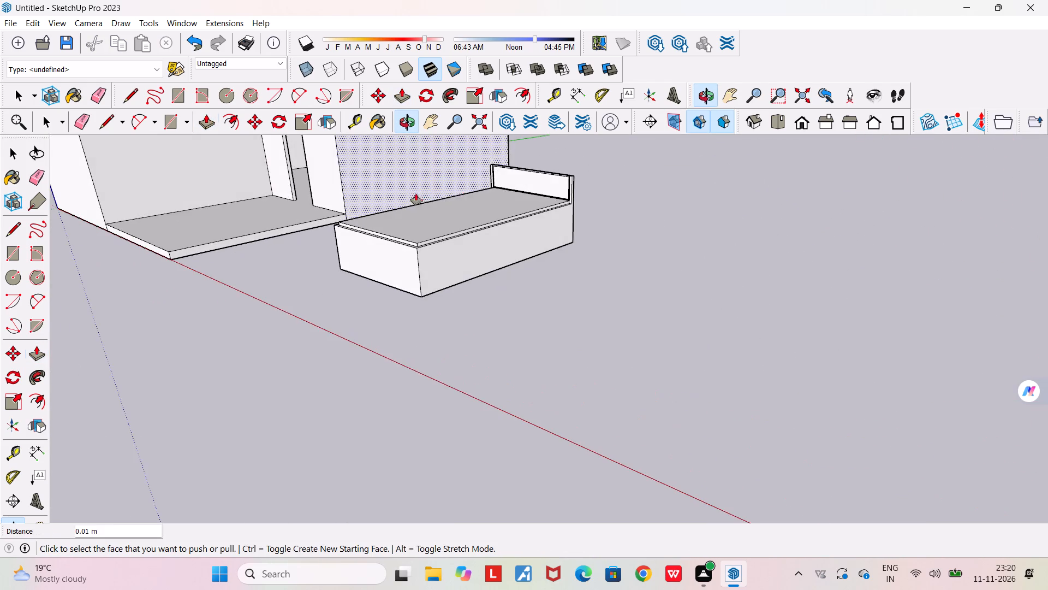
{"action": "scroll", "coordinate": [512, 163], "scroll_direction": "up", "scroll_amount": 15}
{"action": "middle_click_drag", "start_coordinate": [528, 194], "coordinate": [435, 183]}
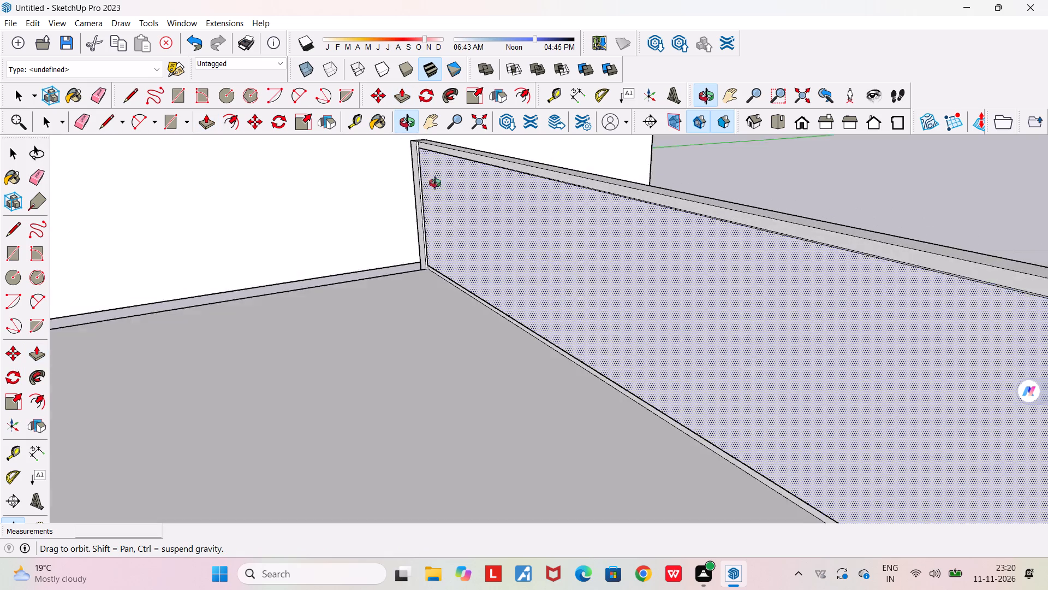
{"action": "middle_click_drag", "start_coordinate": [435, 183], "coordinate": [449, 179]}
{"action": "scroll", "coordinate": [449, 179], "scroll_direction": "down", "scroll_amount": 12}
{"action": "middle_click_drag", "start_coordinate": [395, 241], "coordinate": [580, 291]}
{"action": "scroll", "coordinate": [580, 291], "scroll_direction": "down", "scroll_amount": 4}
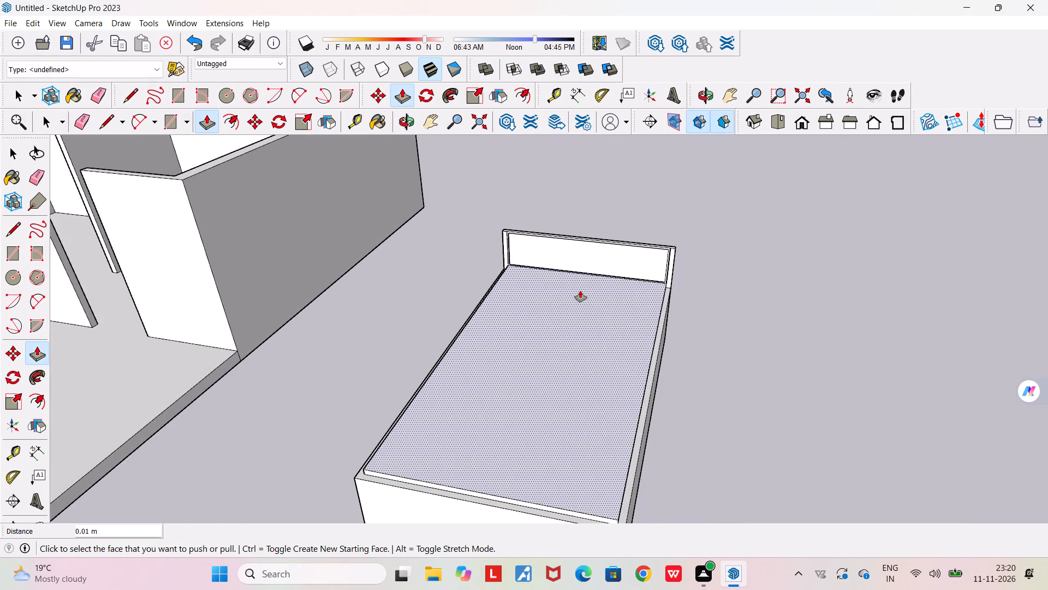
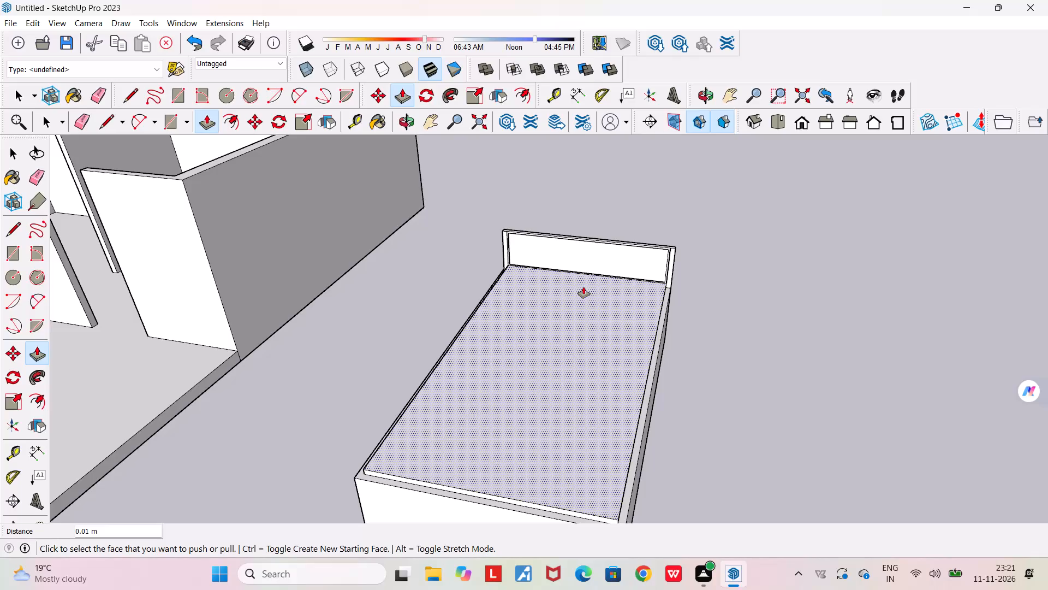
Examine the bed and its framed headboard beside the house from several angles and distances.
{"action": "key", "text": "space"}
{"action": "middle_click_drag", "start_coordinate": [552, 346], "coordinate": [576, 340]}
{"action": "scroll", "coordinate": [576, 340], "scroll_direction": "down", "scroll_amount": 2}
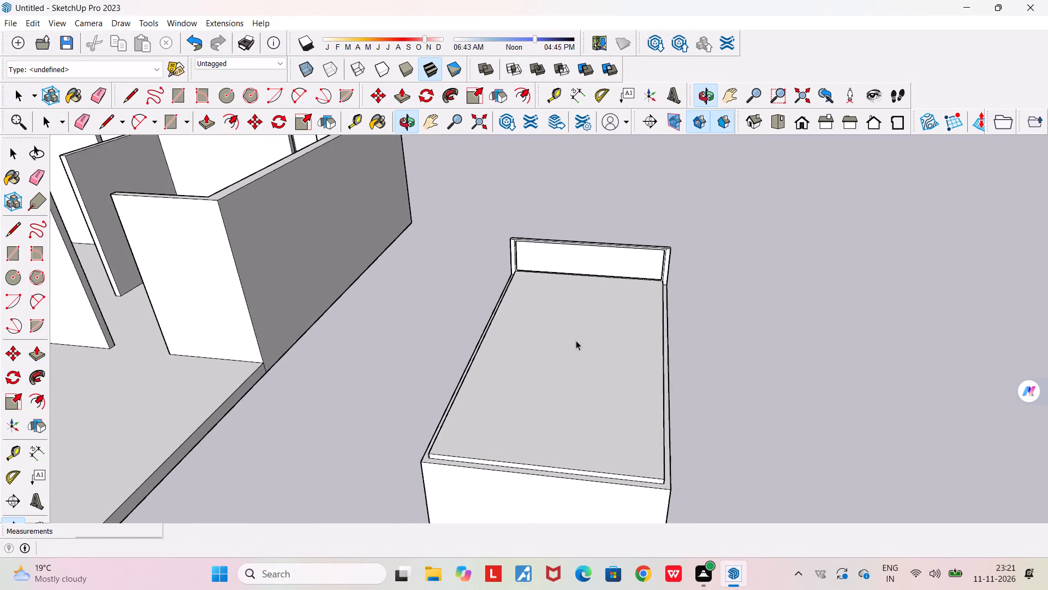
{"action": "scroll", "coordinate": [576, 340], "scroll_direction": "down", "scroll_amount": 1}
{"action": "middle_click_drag", "start_coordinate": [532, 297], "coordinate": [569, 302]}
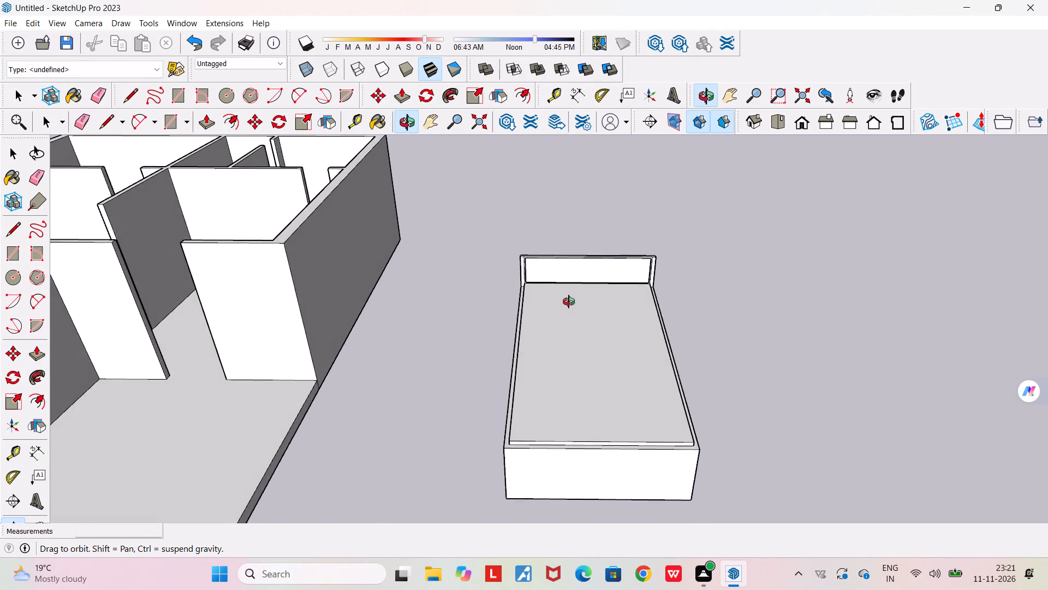
{"action": "middle_click_drag", "start_coordinate": [569, 302], "coordinate": [708, 358]}
{"action": "scroll", "coordinate": [708, 360], "scroll_direction": "down", "scroll_amount": 5}
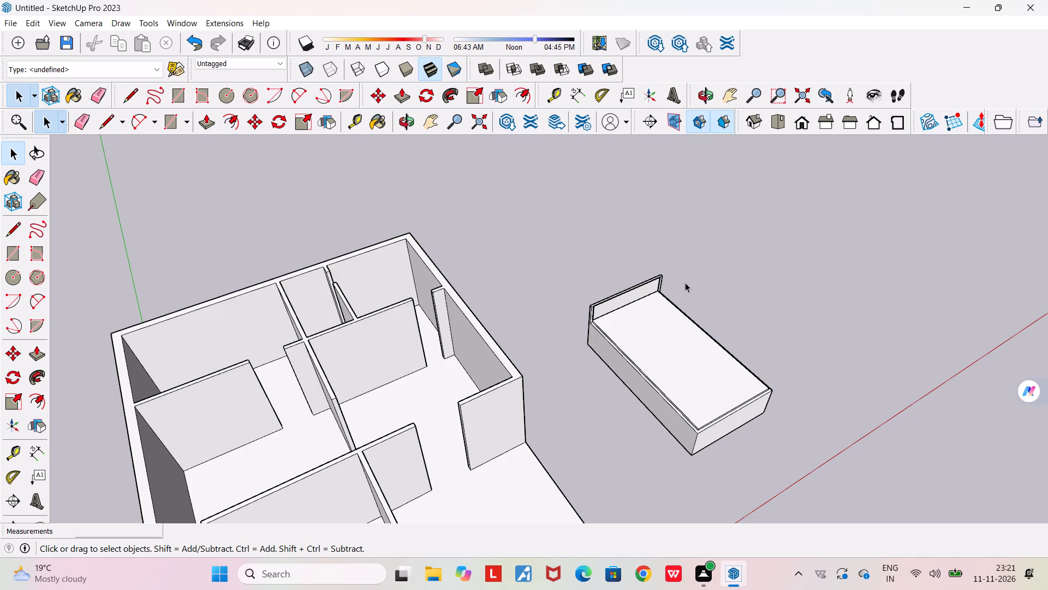
{"action": "scroll", "coordinate": [680, 228], "scroll_direction": "down", "scroll_amount": 4}
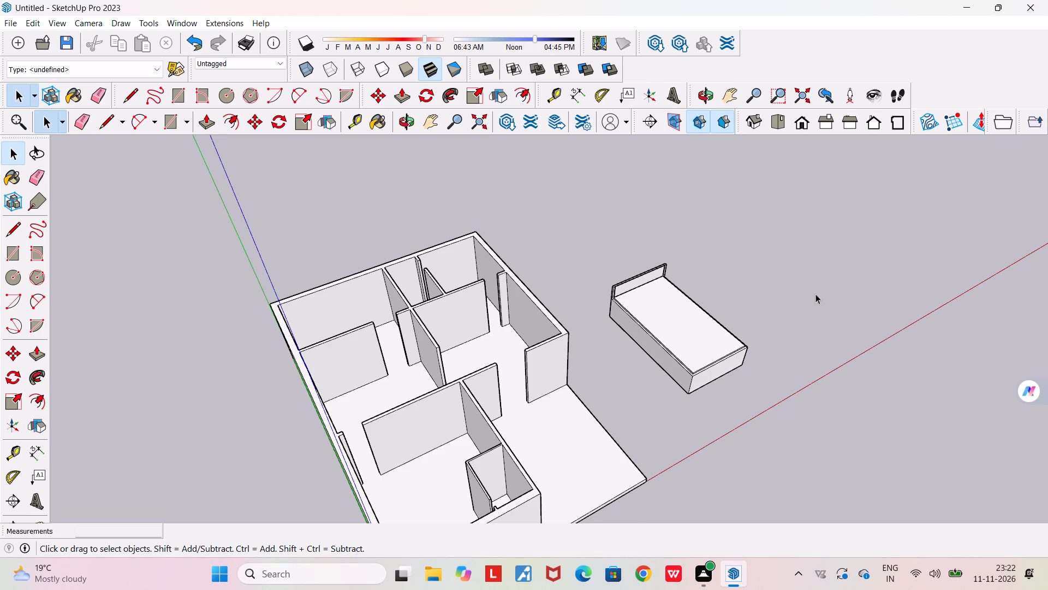
{"action": "scroll", "coordinate": [635, 369], "scroll_direction": "up", "scroll_amount": 3}
{"action": "middle_click_drag", "start_coordinate": [635, 369], "coordinate": [571, 370]}
{"action": "scroll", "coordinate": [571, 370], "scroll_direction": "down", "scroll_amount": 5}
{"action": "scroll", "coordinate": [635, 335], "scroll_direction": "up", "scroll_amount": 6}
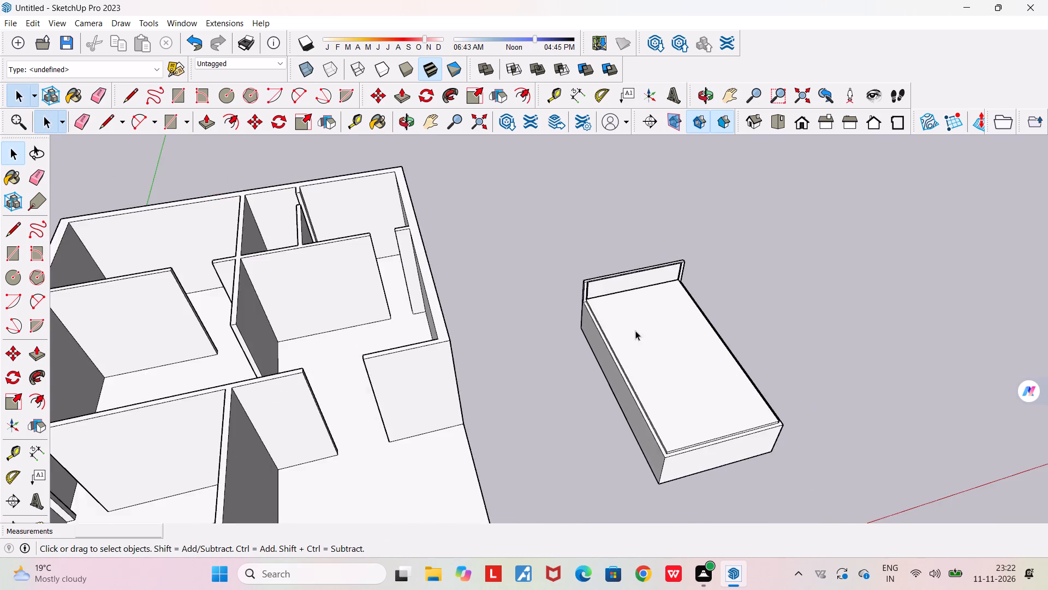
{"action": "scroll", "coordinate": [636, 325], "scroll_direction": "up", "scroll_amount": 6}
{"action": "middle_click_drag", "start_coordinate": [636, 323], "coordinate": [571, 320]}
{"action": "scroll", "coordinate": [571, 320], "scroll_direction": "down", "scroll_amount": 6}
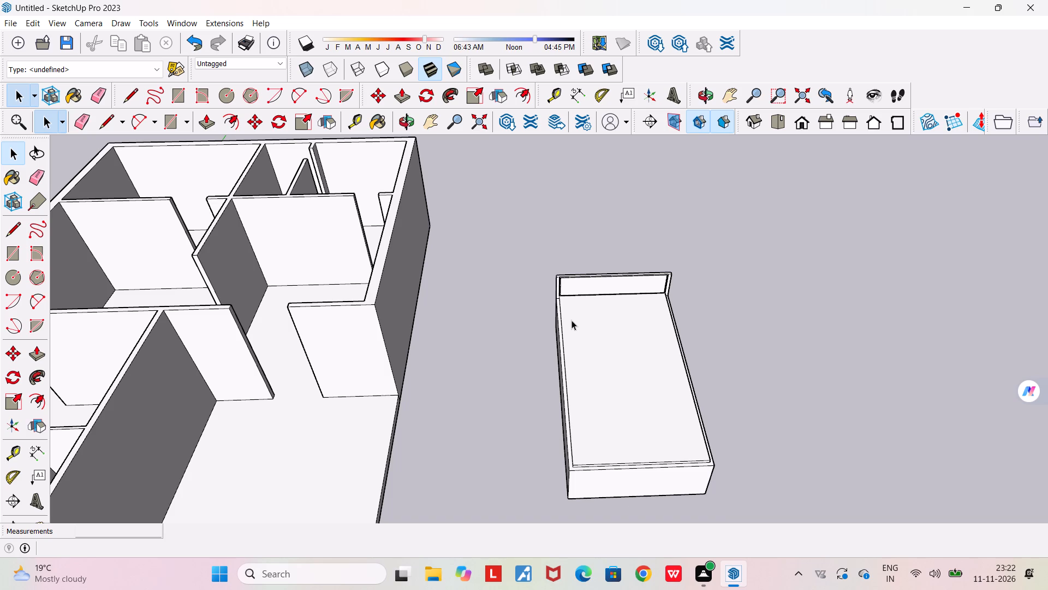
Draw a rectangle about 2.45 m by 0.48 m on the bed's top face, just in front of the headboard.
{"action": "scroll", "coordinate": [642, 321], "scroll_direction": "up", "scroll_amount": 5}
{"action": "middle_click_drag", "start_coordinate": [636, 331], "coordinate": [622, 432]}
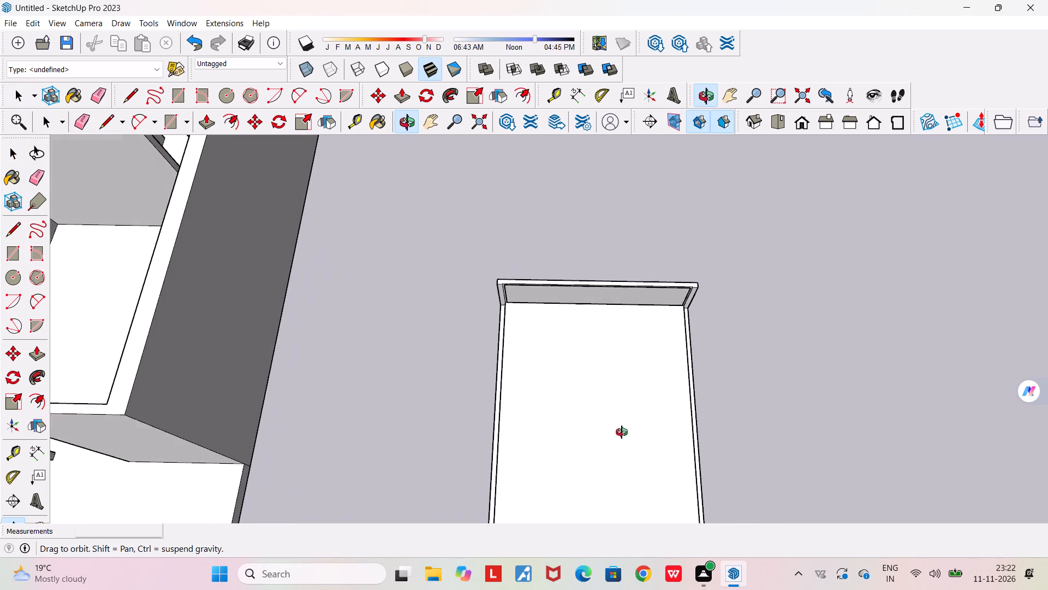
{"action": "middle_click_drag", "start_coordinate": [622, 432], "coordinate": [621, 444]}
{"action": "scroll", "coordinate": [620, 397], "scroll_direction": "up", "scroll_amount": 2}
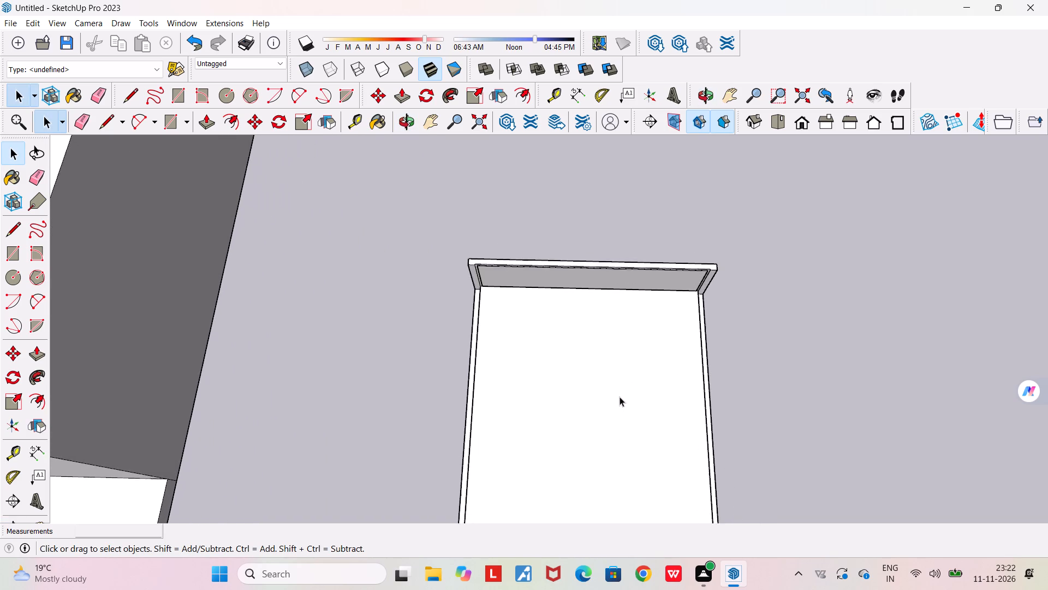
{"action": "scroll", "coordinate": [620, 397], "scroll_direction": "up", "scroll_amount": 2}
{"action": "middle_click", "coordinate": [620, 397]}
{"action": "scroll", "coordinate": [620, 397], "scroll_direction": "down", "scroll_amount": 3}
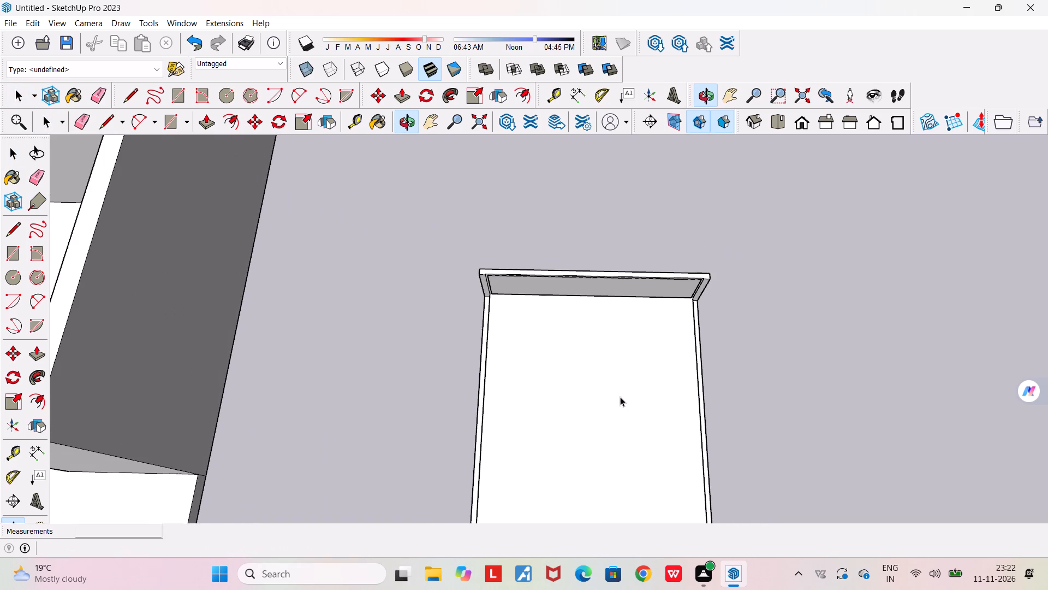
{"action": "scroll", "coordinate": [612, 353], "scroll_direction": "up", "scroll_amount": 3}
{"action": "middle_click_drag", "start_coordinate": [612, 347], "coordinate": [620, 346]}
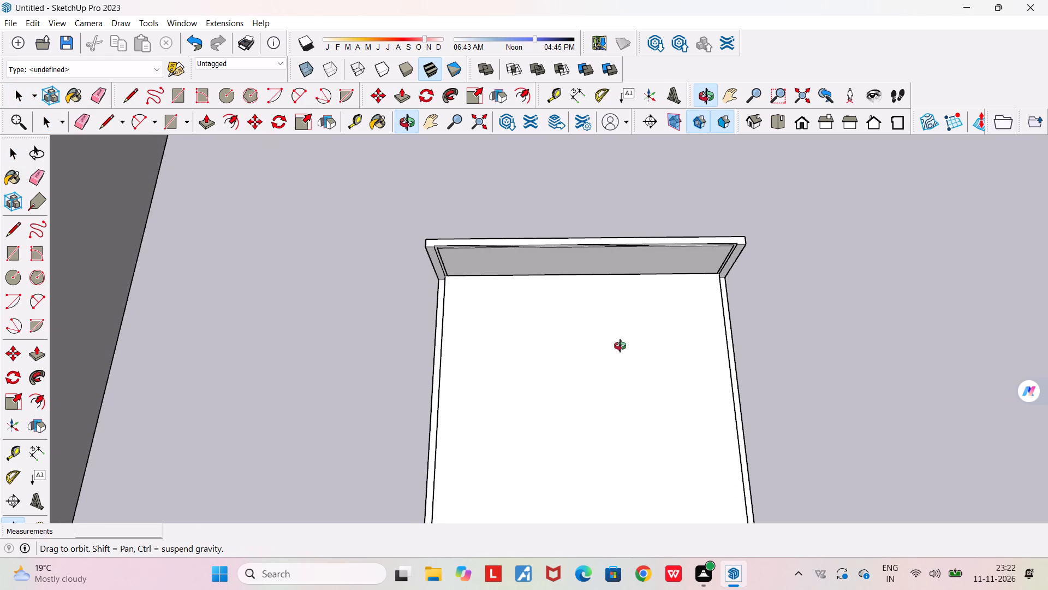
{"action": "middle_click_drag", "start_coordinate": [620, 346], "coordinate": [620, 346]}
{"action": "scroll", "coordinate": [620, 343], "scroll_direction": "up", "scroll_amount": 3}
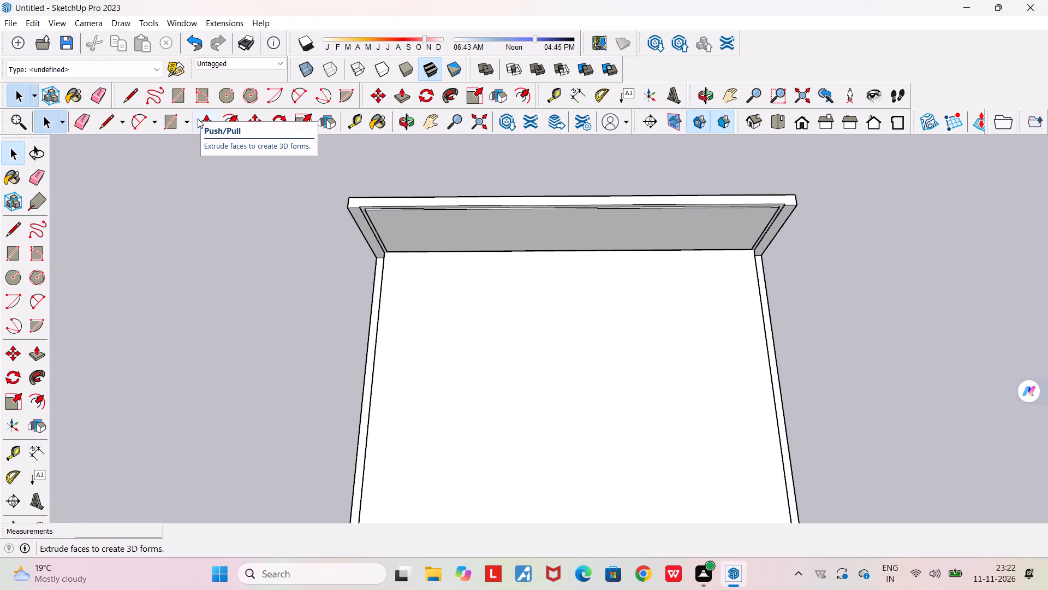
{"action": "left_click", "coordinate": [182, 90]}
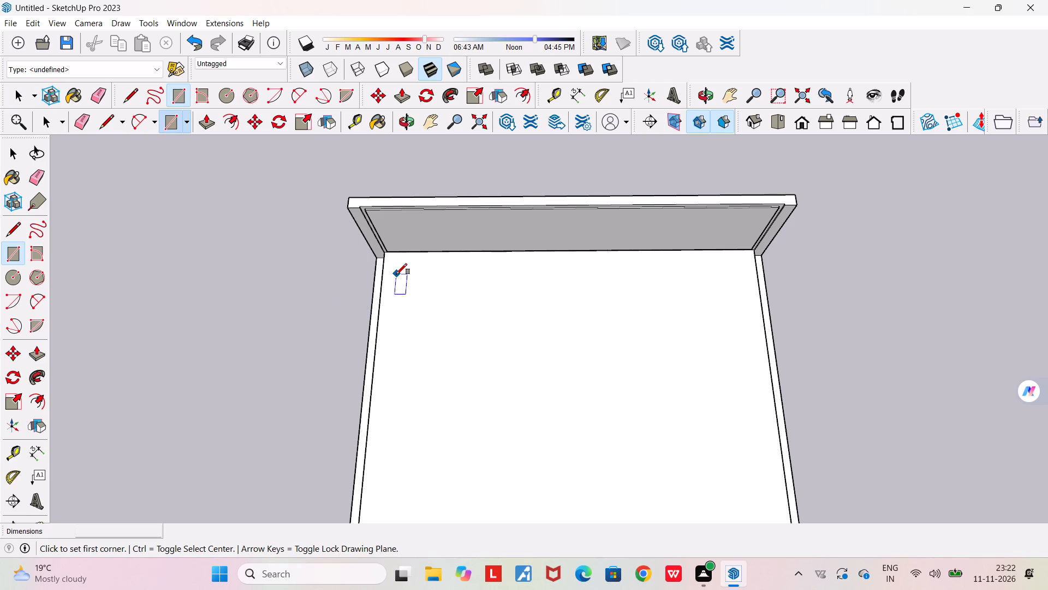
{"action": "left_click", "coordinate": [401, 270]}
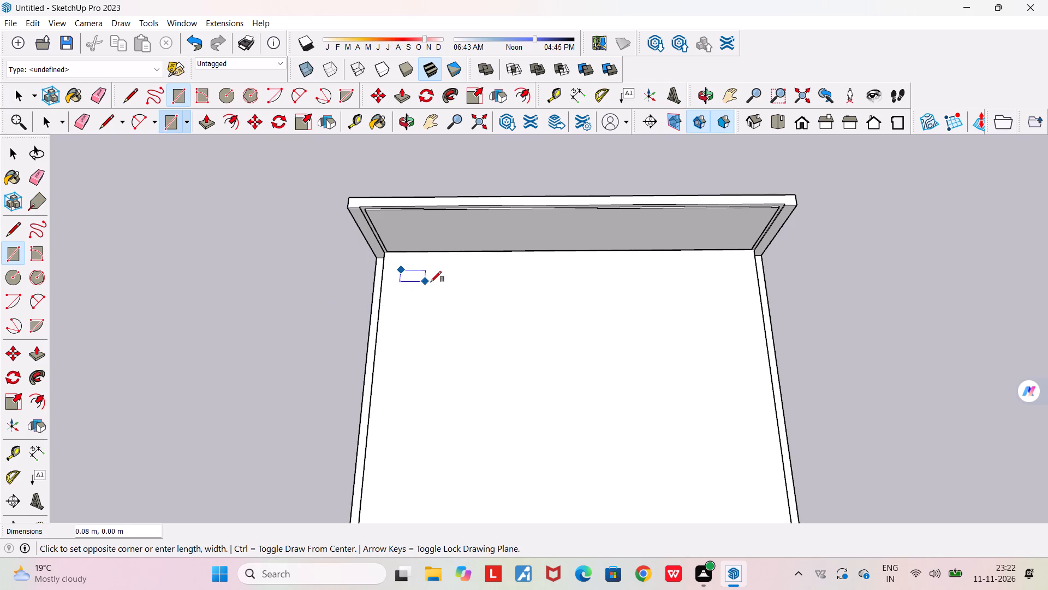
{"action": "left_click", "coordinate": [747, 331]}
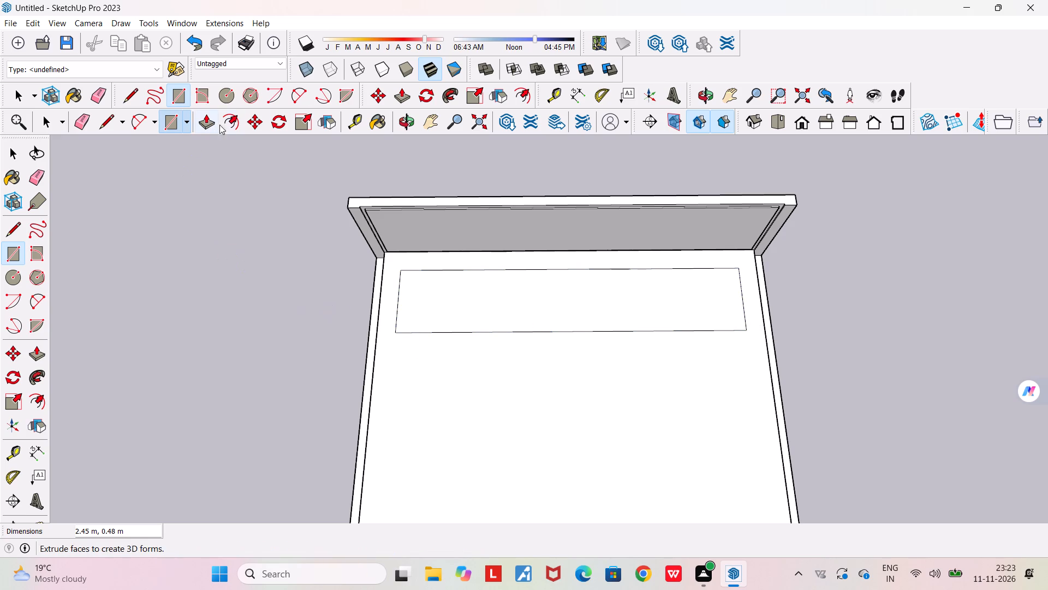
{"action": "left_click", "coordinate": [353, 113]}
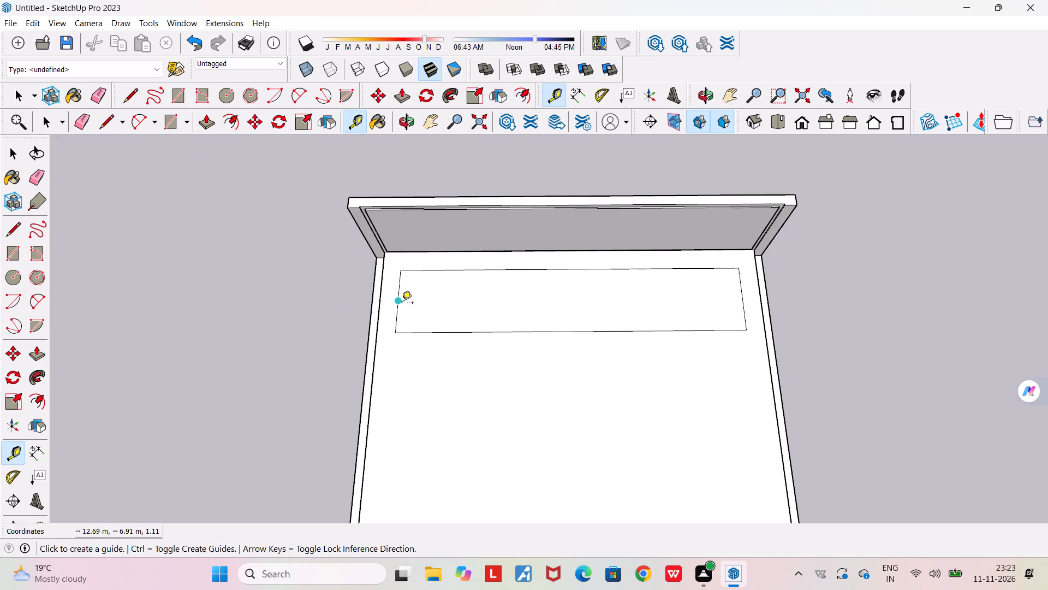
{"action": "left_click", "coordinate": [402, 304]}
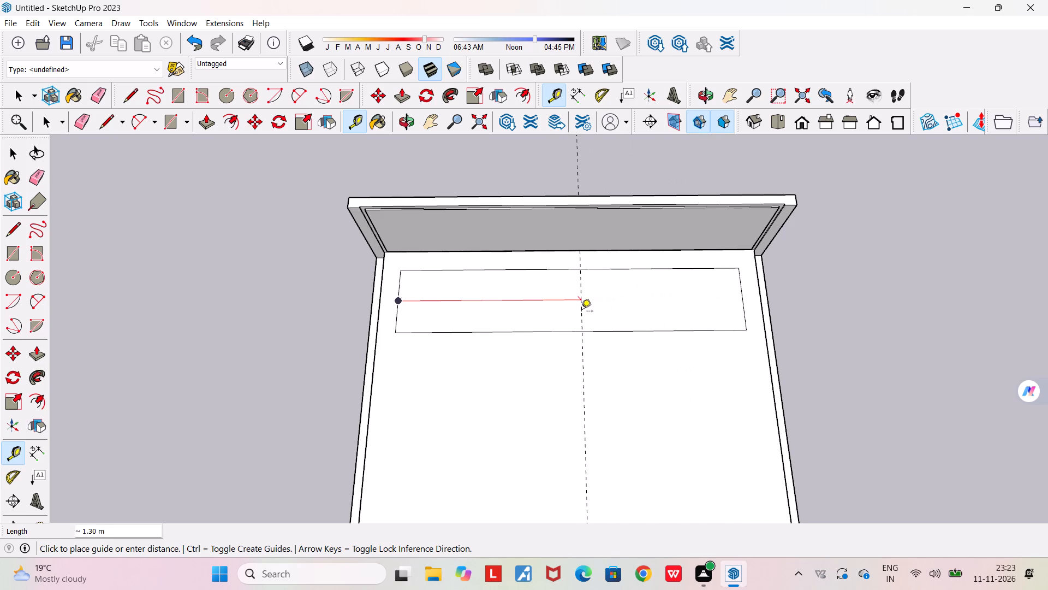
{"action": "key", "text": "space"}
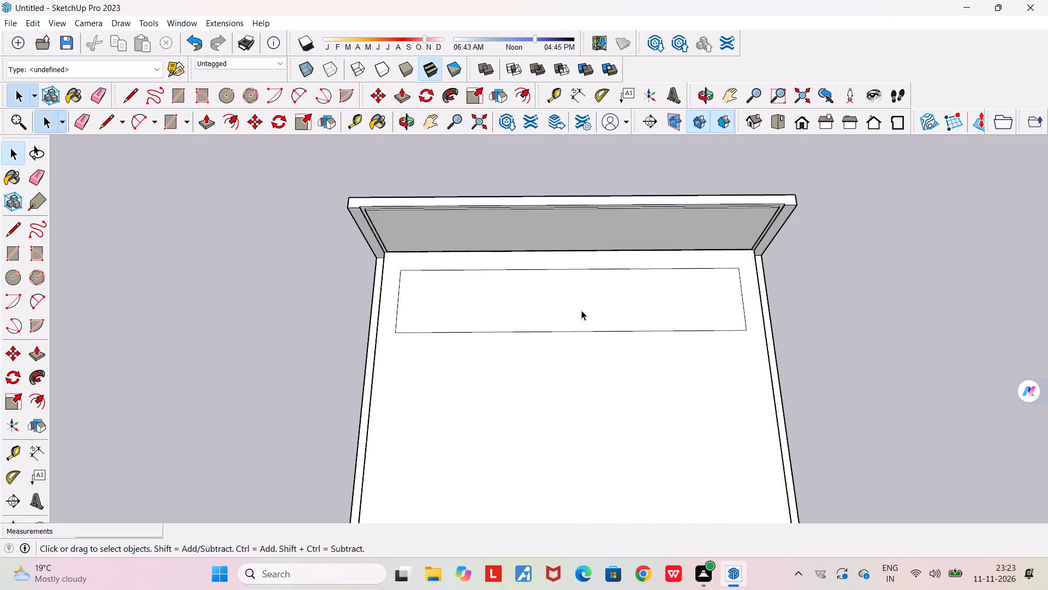
Draw a line between the midpoints of the rectangle's long edges to split it into two equal halves.
{"action": "key", "text": "l"}
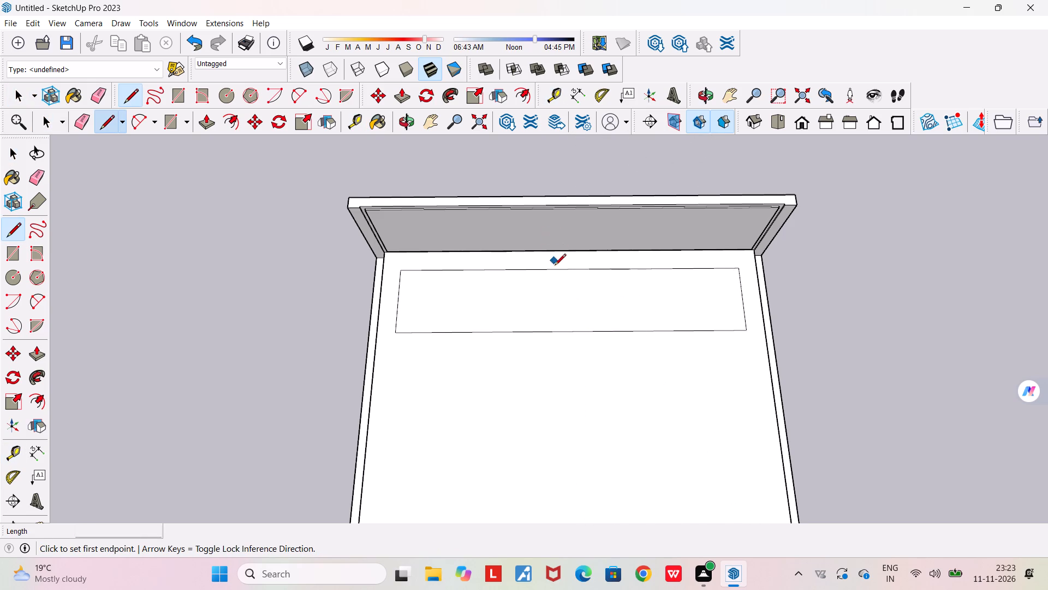
{"action": "left_click", "coordinate": [569, 270]}
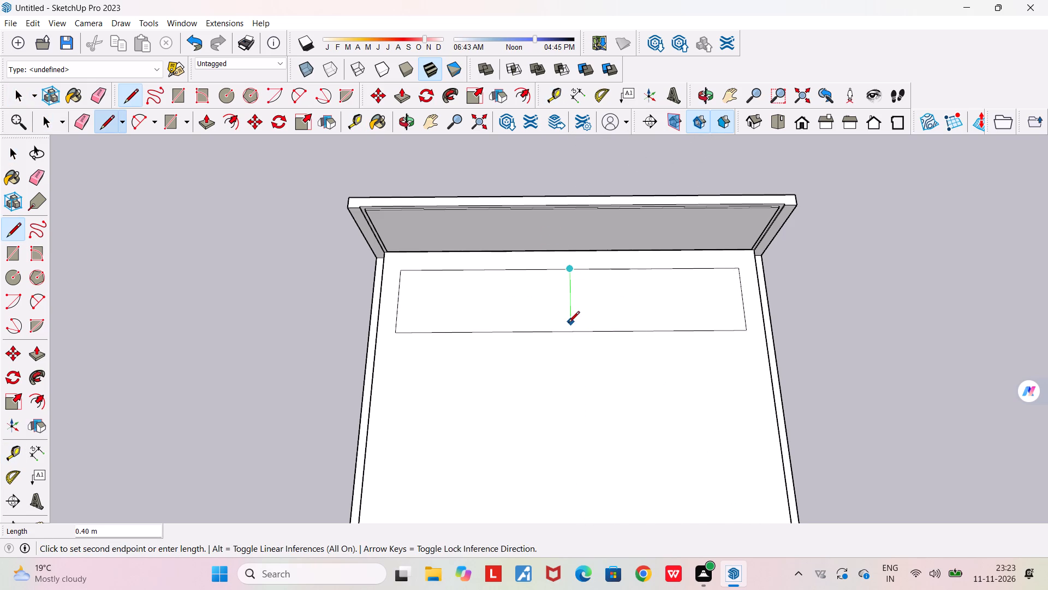
{"action": "left_click", "coordinate": [568, 333]}
{"action": "key", "text": "space"}
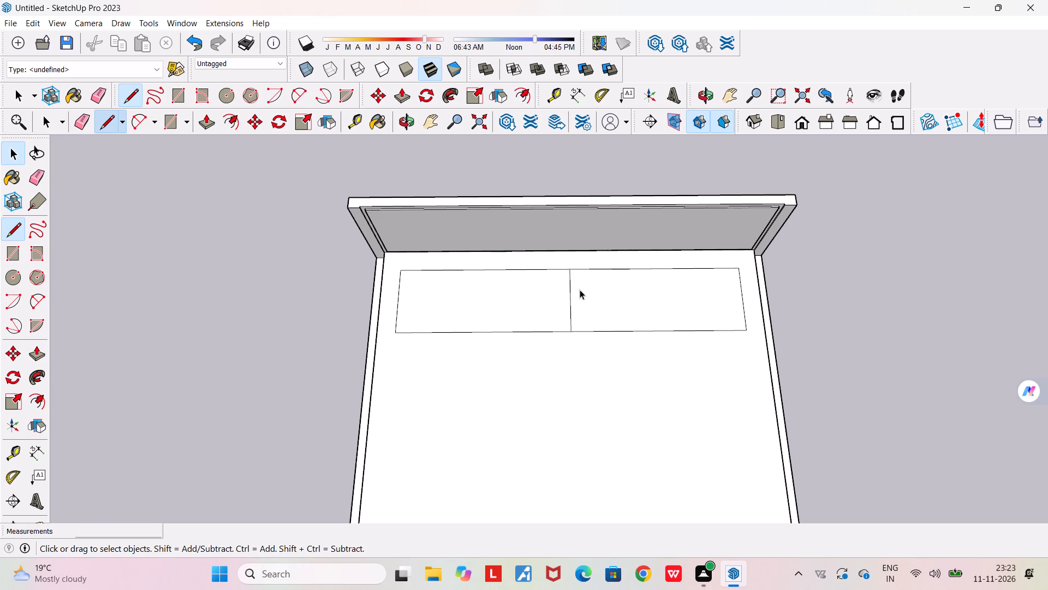
Place parallel guides about 0.10 m away on each side of the rectangle's centre line.
{"action": "left_click", "coordinate": [349, 127]}
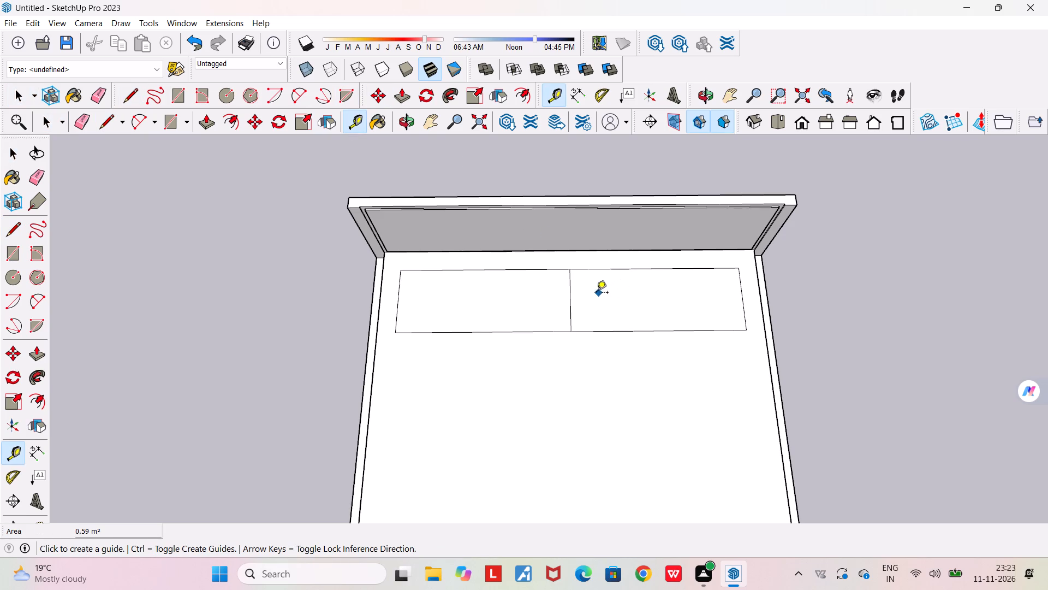
{"action": "left_click", "coordinate": [571, 300]}
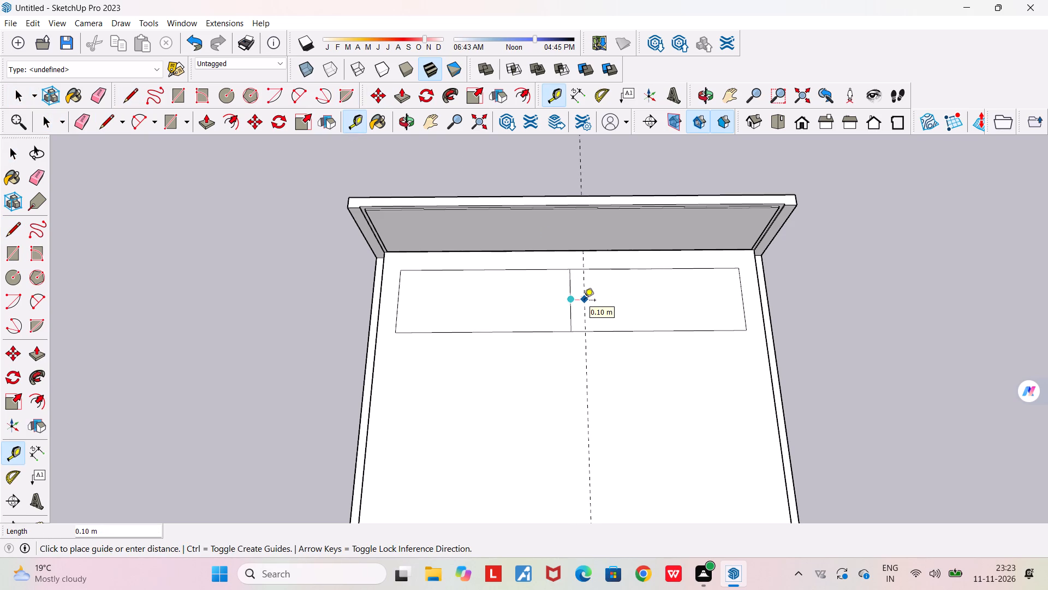
{"action": "left_click", "coordinate": [584, 301]}
{"action": "left_click", "coordinate": [570, 299]}
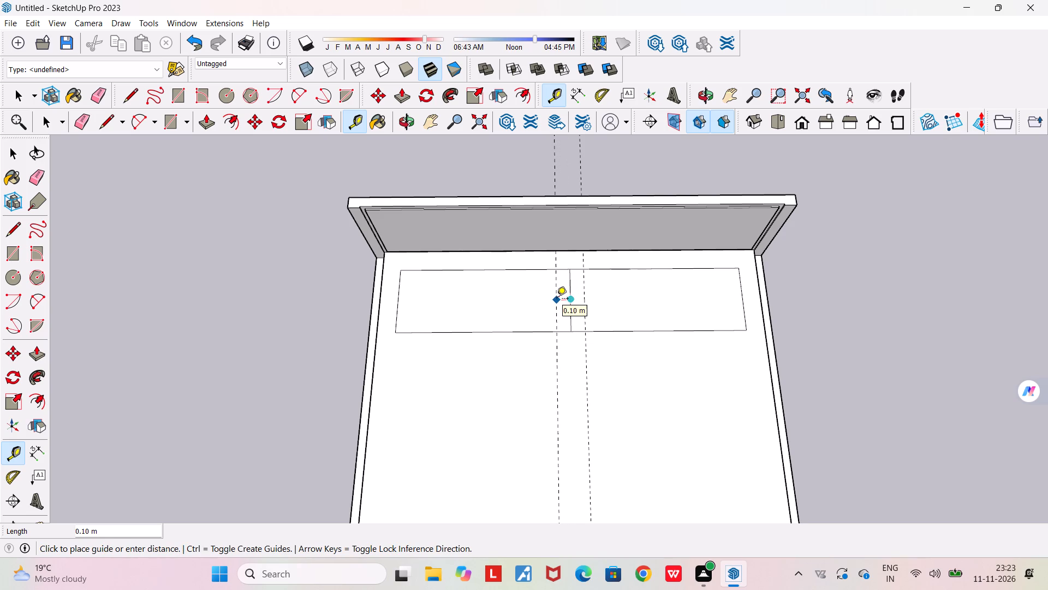
{"action": "left_click", "coordinate": [557, 299]}
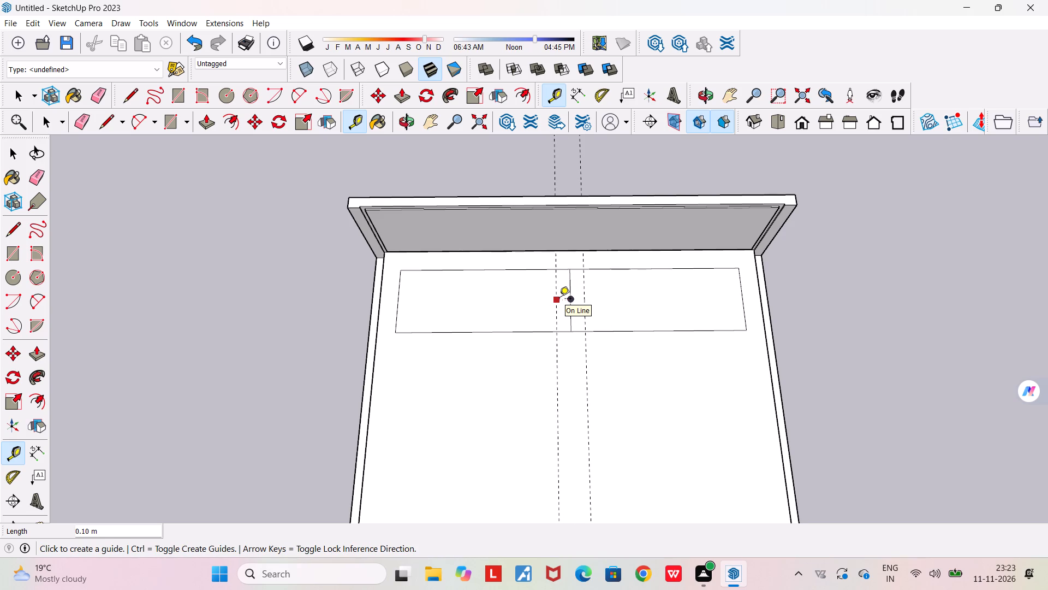
Draw a rectangle about 0.20 m by 0.48 m between the two guides across the divided rectangle.
{"action": "left_click", "coordinate": [173, 99]}
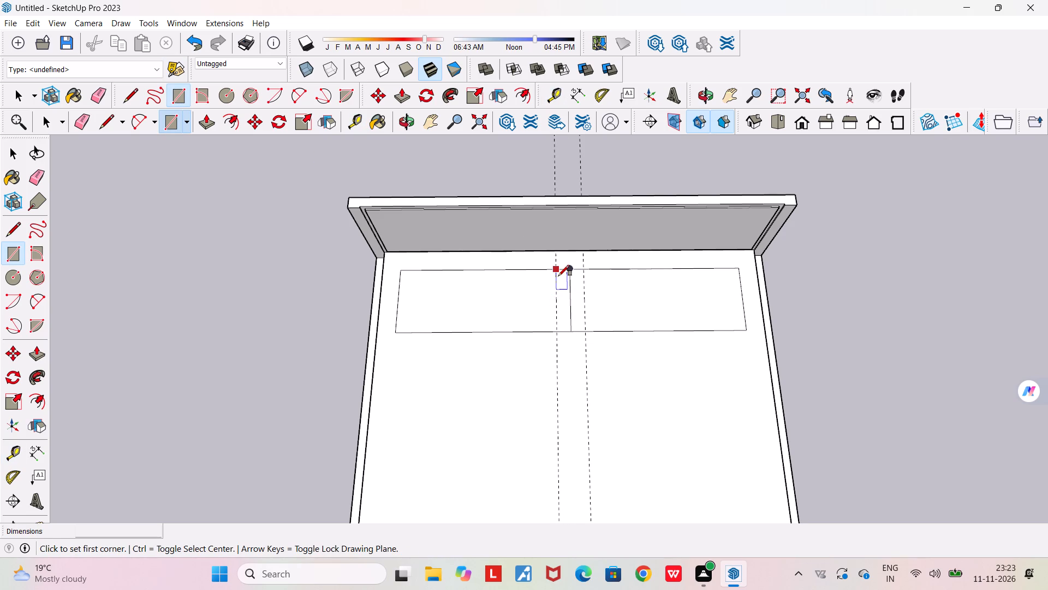
{"action": "scroll", "coordinate": [558, 274], "scroll_direction": "up", "scroll_amount": 1}
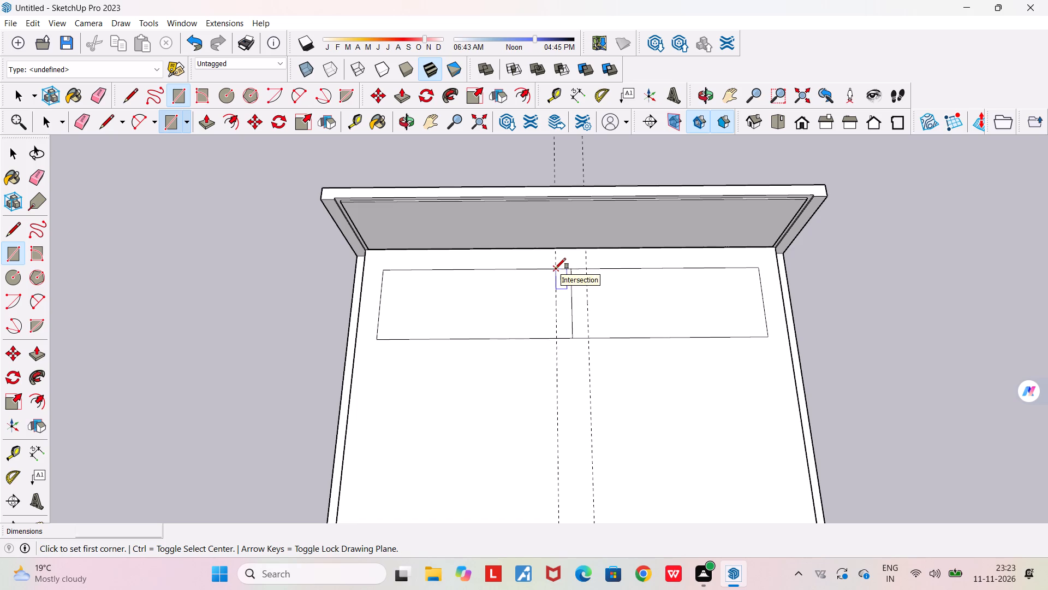
{"action": "left_click", "coordinate": [555, 269]}
{"action": "left_click", "coordinate": [589, 339]}
Erase the guides, the centre line and the middle strip's end edges to leave two separate pillow outlines.
{"action": "left_click", "coordinate": [98, 103]}
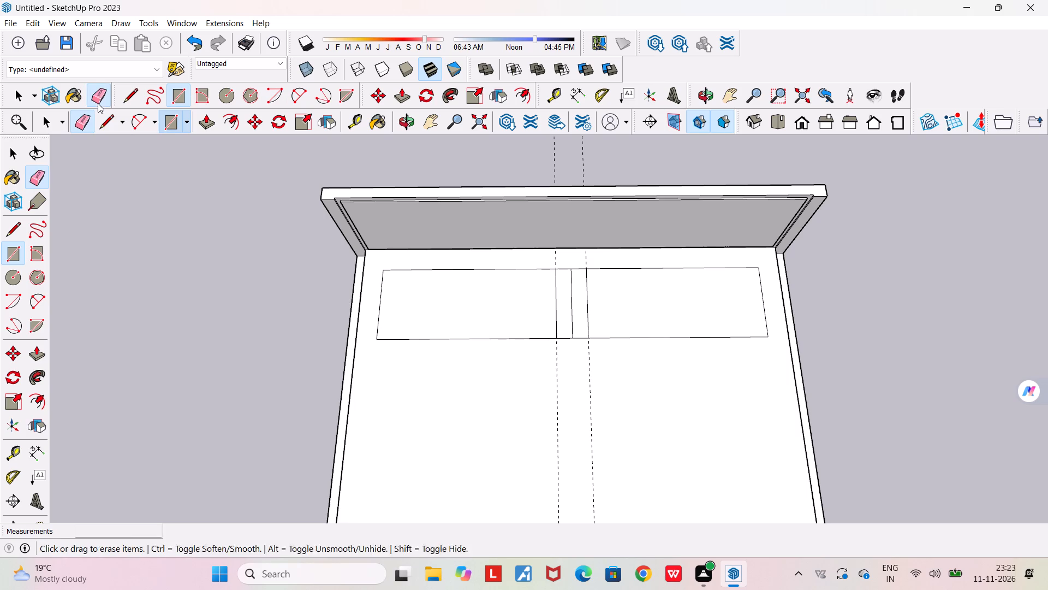
{"action": "scroll", "coordinate": [569, 289], "scroll_direction": "up", "scroll_amount": 6}
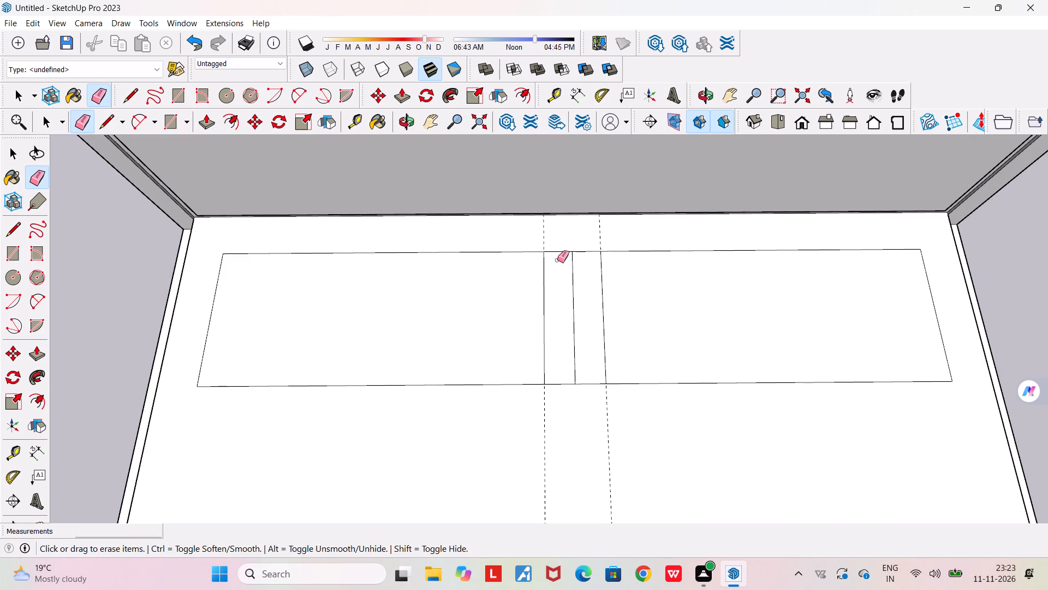
{"action": "scroll", "coordinate": [557, 260], "scroll_direction": "up", "scroll_amount": 1}
{"action": "left_click_drag", "start_coordinate": [538, 231], "coordinate": [580, 272]}
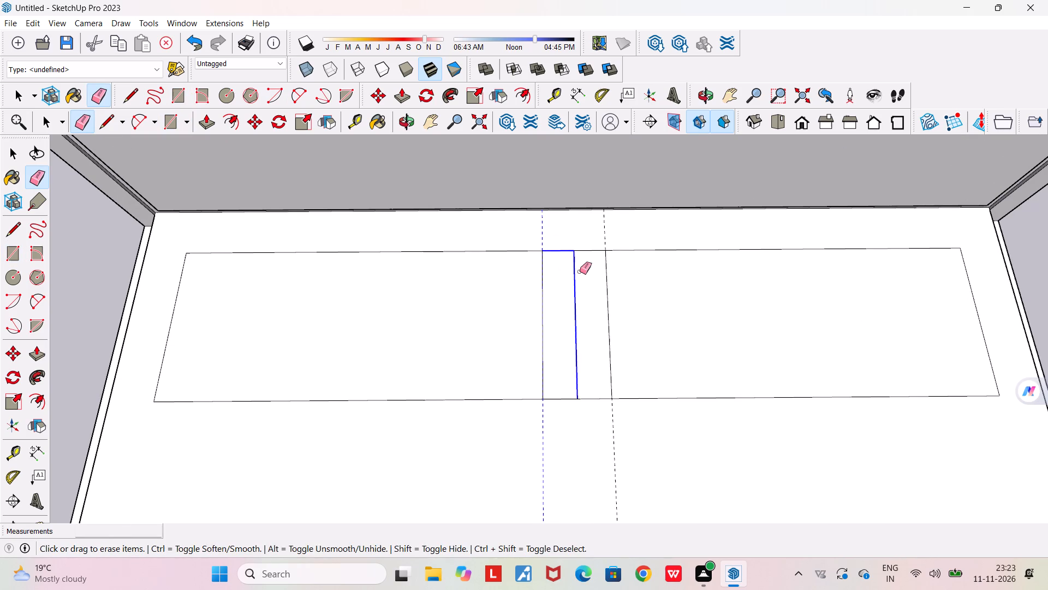
{"action": "left_click_drag", "start_coordinate": [580, 272], "coordinate": [609, 233]}
{"action": "left_click_drag", "start_coordinate": [563, 369], "coordinate": [565, 378]}
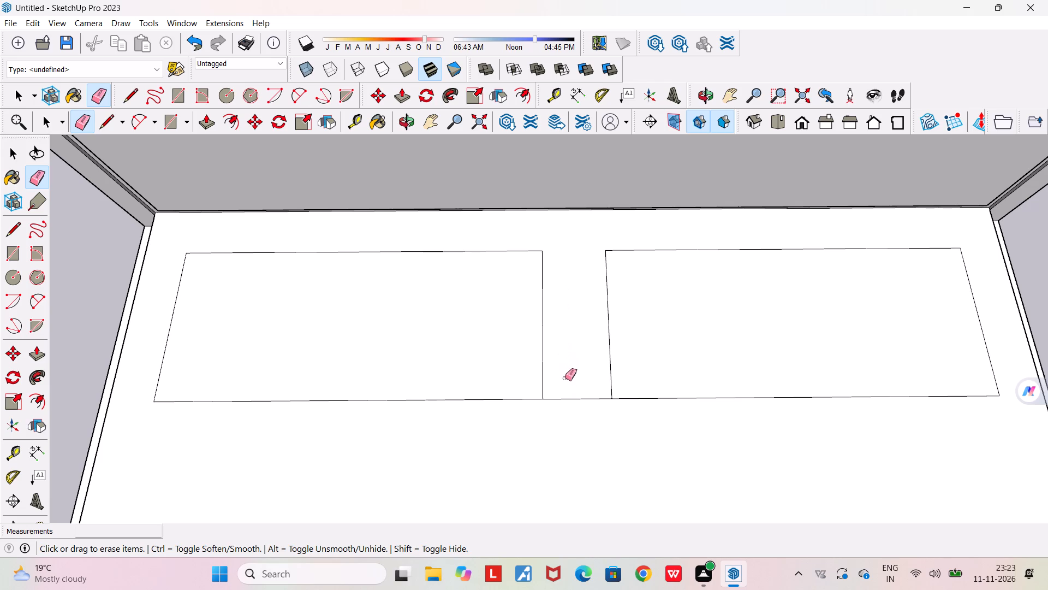
{"action": "left_click_drag", "start_coordinate": [565, 378], "coordinate": [569, 416]}
{"action": "scroll", "coordinate": [569, 405], "scroll_direction": "down", "scroll_amount": 5}
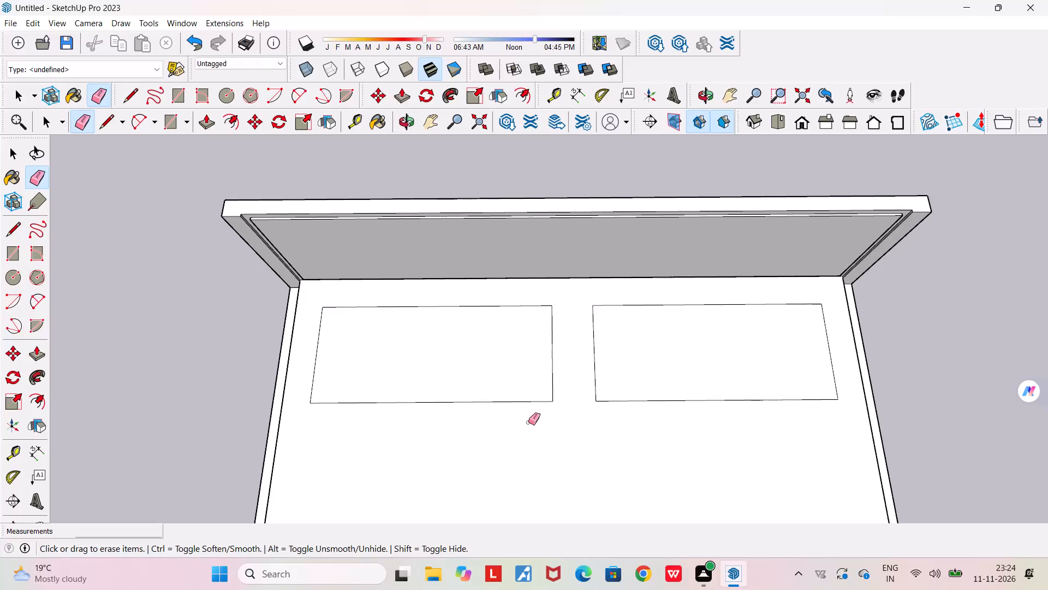
Pull the left-hand pillow rectangle, seen from the foot of the bed, up about 0.15 m.
{"action": "key", "text": "space"}
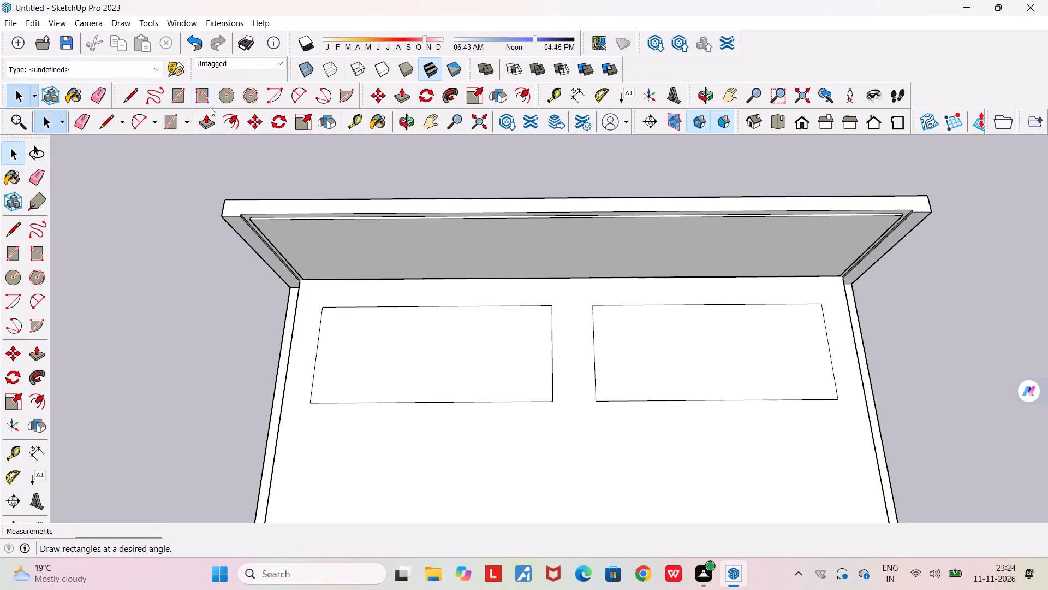
{"action": "left_click", "coordinate": [204, 130]}
{"action": "left_click", "coordinate": [418, 344]}
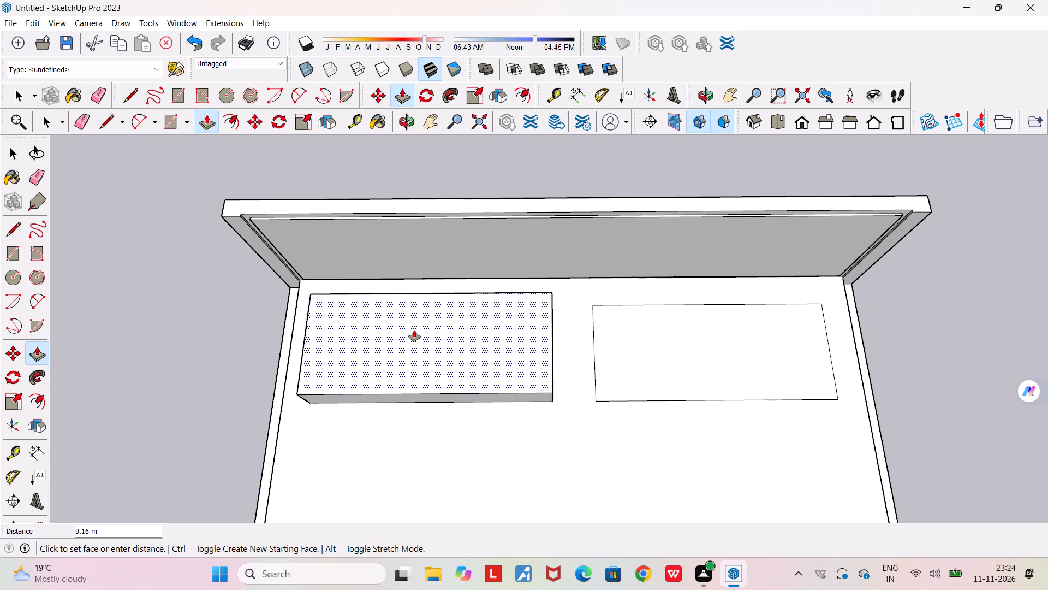
{"action": "left_click", "coordinate": [414, 332]}
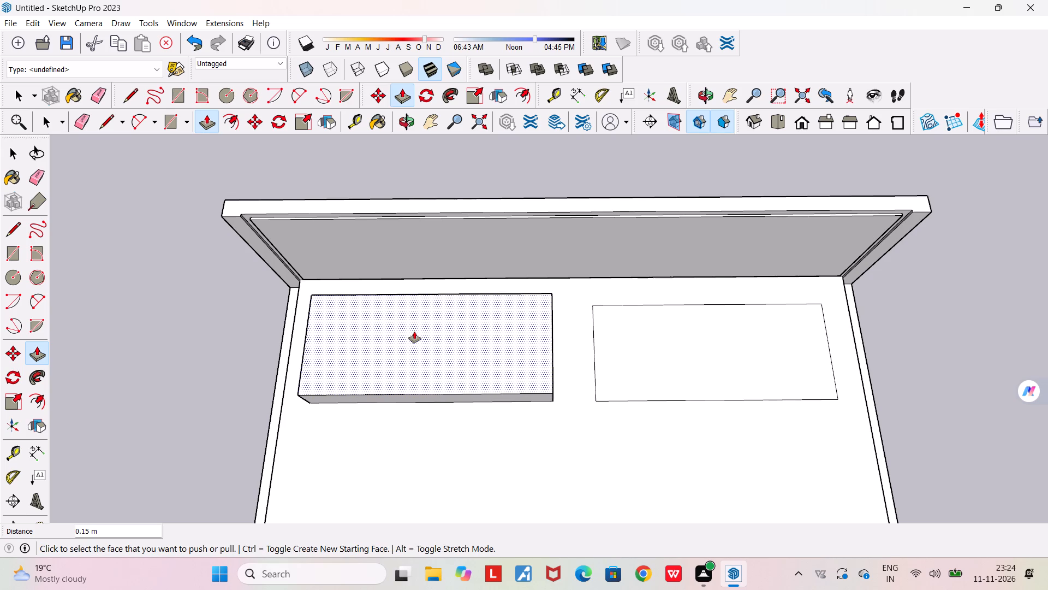
Pull the remaining pillow rectangle up by the same distance as the first pillow, about 0.15 m.
{"action": "double_click", "coordinate": [656, 343]}
Examine the bed with its pillows, headboard and stepped border from all sides, and its size against the house.
{"action": "scroll", "coordinate": [655, 341], "scroll_direction": "down", "scroll_amount": 4}
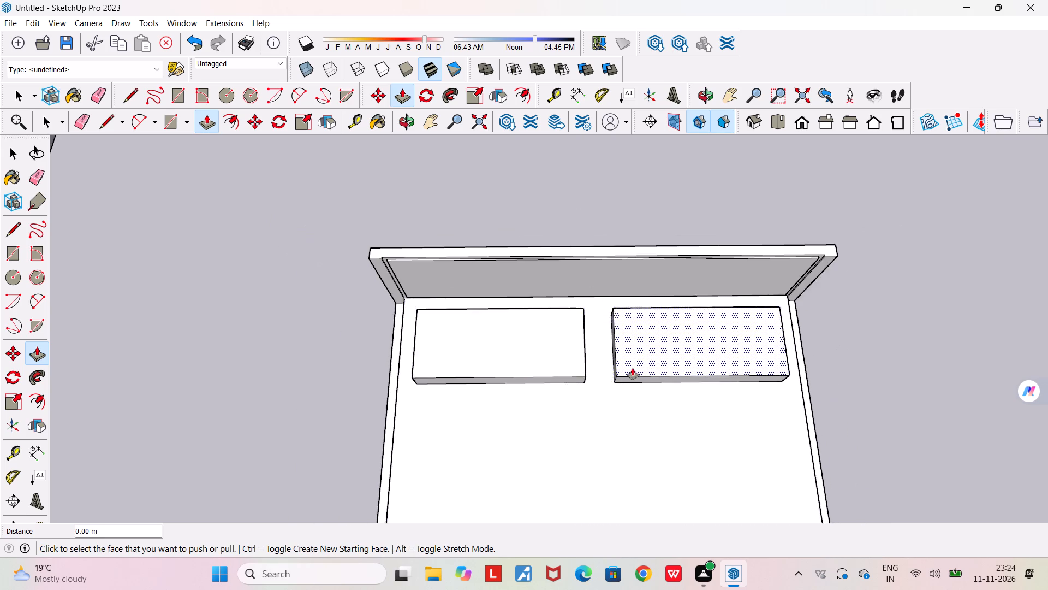
{"action": "middle_click_drag", "start_coordinate": [586, 406], "coordinate": [484, 200]}
{"action": "scroll", "coordinate": [484, 200], "scroll_direction": "down", "scroll_amount": 8}
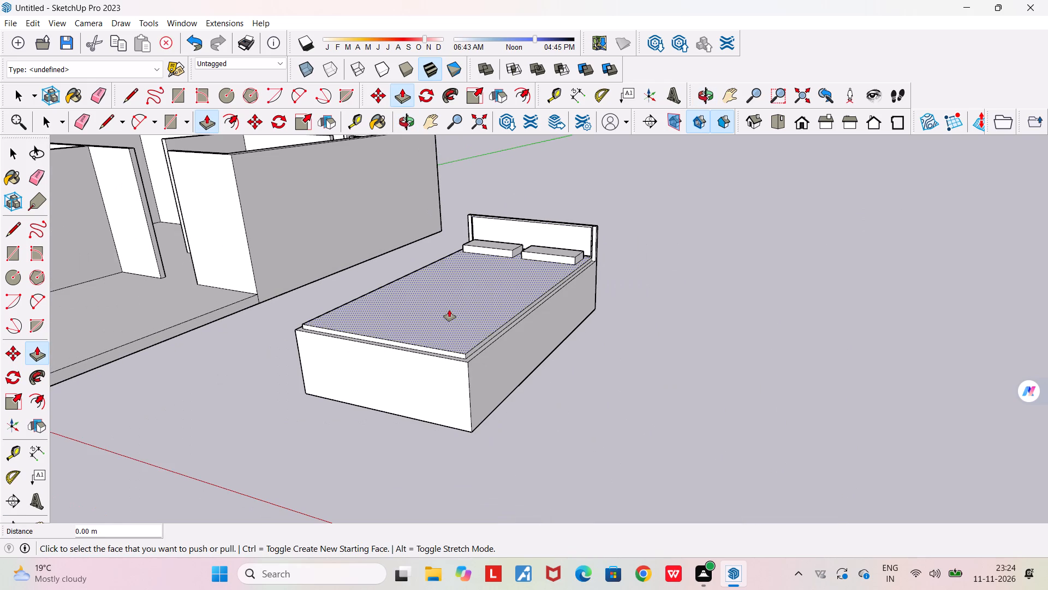
{"action": "scroll", "coordinate": [371, 300], "scroll_direction": "down", "scroll_amount": 7}
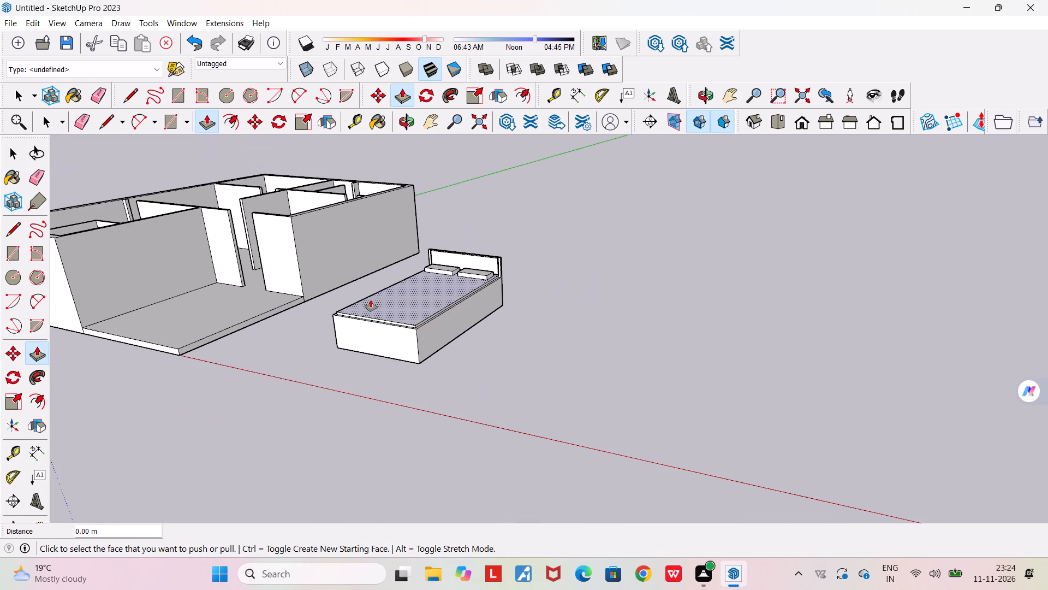
{"action": "middle_click_drag", "start_coordinate": [346, 314], "coordinate": [519, 292]}
{"action": "scroll", "coordinate": [519, 292], "scroll_direction": "down", "scroll_amount": 3}
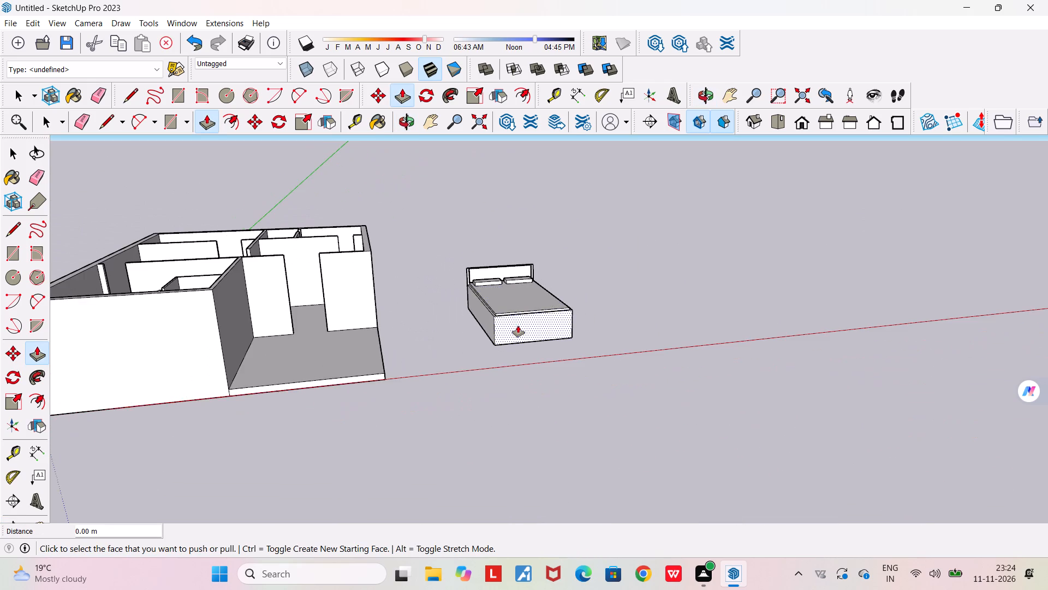
{"action": "scroll", "coordinate": [518, 328], "scroll_direction": "up", "scroll_amount": 7}
{"action": "middle_click_drag", "start_coordinate": [503, 324], "coordinate": [169, 279]}
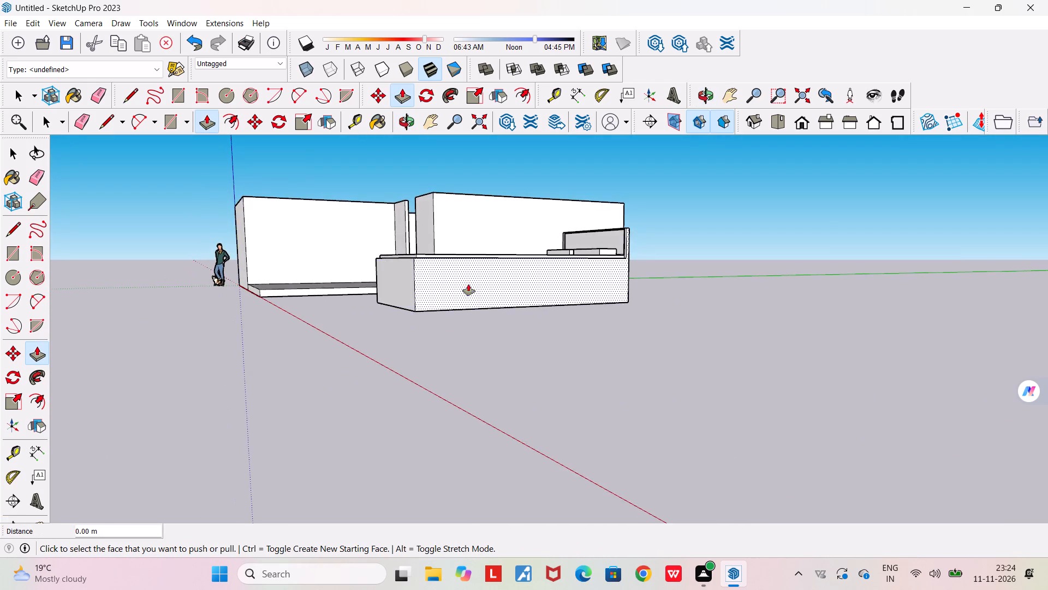
{"action": "scroll", "coordinate": [474, 290], "scroll_direction": "up", "scroll_amount": 8}
{"action": "key", "text": "space"}
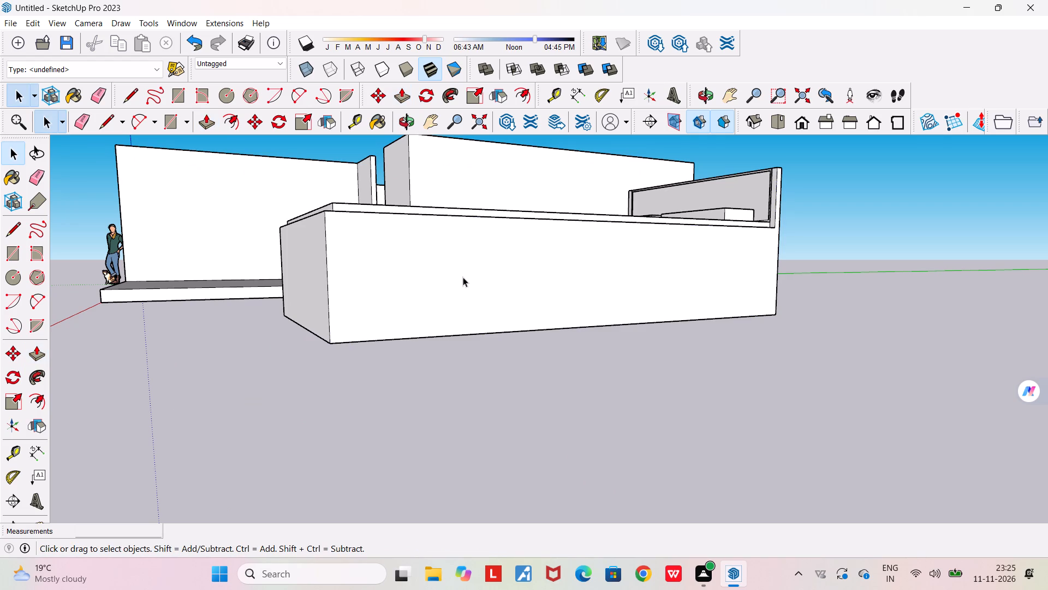
{"action": "middle_click_drag", "start_coordinate": [559, 395], "coordinate": [623, 456]}
{"action": "scroll", "coordinate": [623, 457], "scroll_direction": "up", "scroll_amount": 1}
{"action": "scroll", "coordinate": [623, 457], "scroll_direction": "down", "scroll_amount": 6}
{"action": "middle_click_drag", "start_coordinate": [385, 371], "coordinate": [496, 423]}
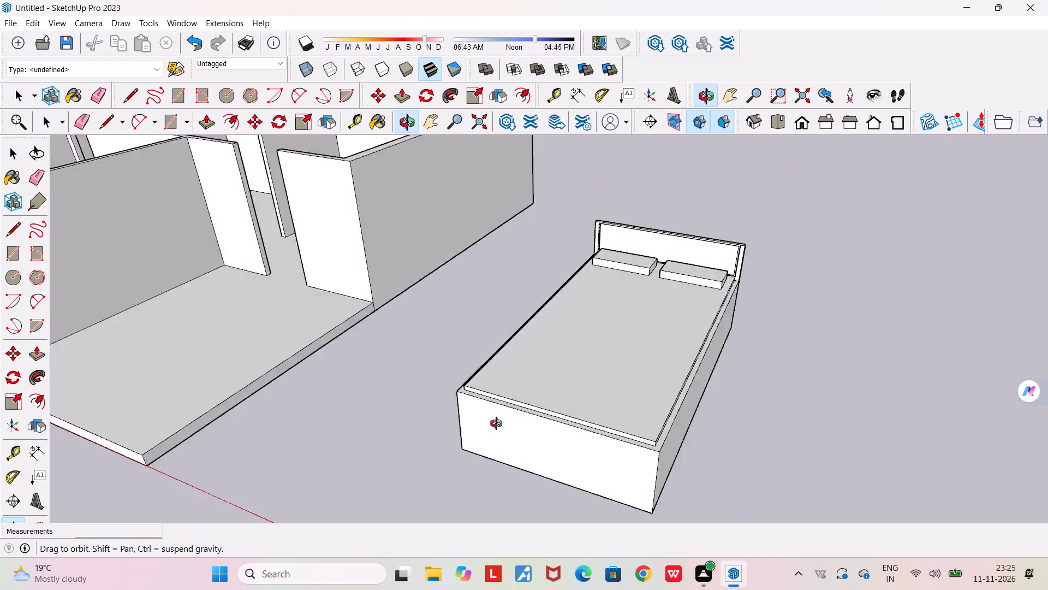
{"action": "middle_click_drag", "start_coordinate": [496, 423], "coordinate": [777, 417]}
{"action": "scroll", "coordinate": [714, 338], "scroll_direction": "up", "scroll_amount": 8}
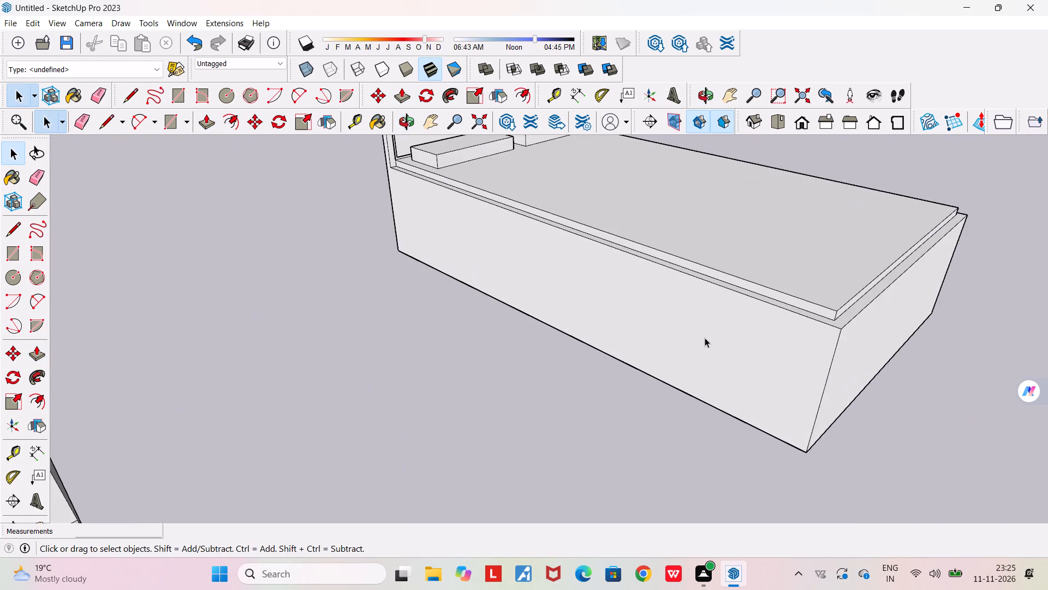
{"action": "scroll", "coordinate": [696, 338], "scroll_direction": "down", "scroll_amount": 6}
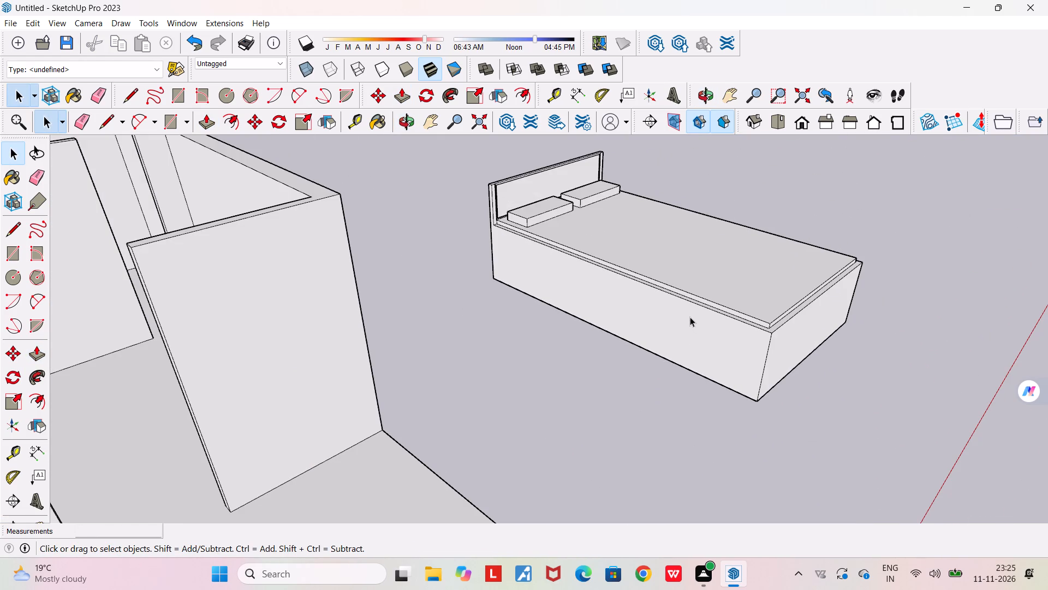
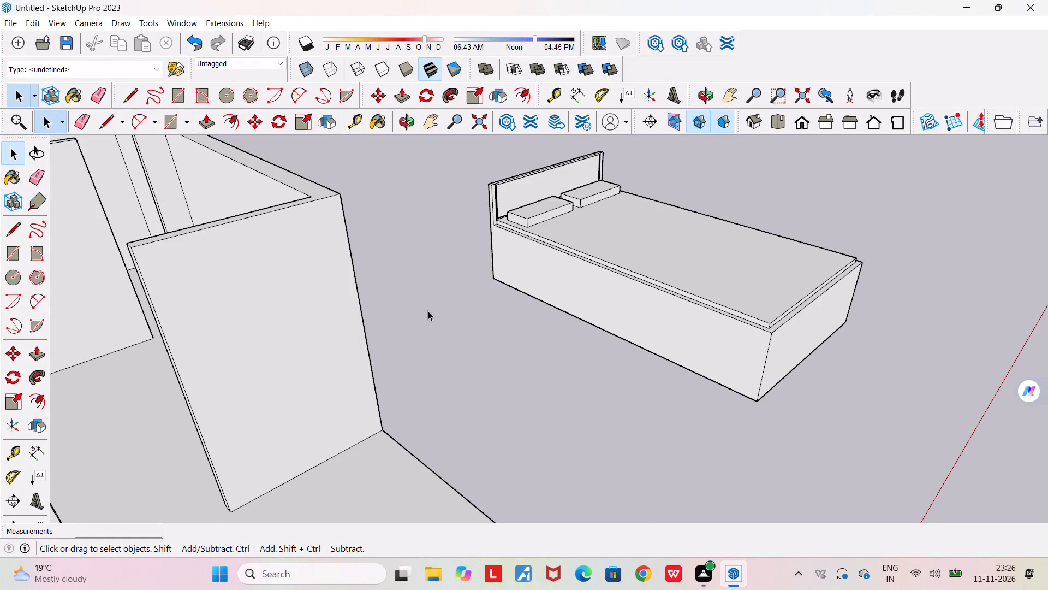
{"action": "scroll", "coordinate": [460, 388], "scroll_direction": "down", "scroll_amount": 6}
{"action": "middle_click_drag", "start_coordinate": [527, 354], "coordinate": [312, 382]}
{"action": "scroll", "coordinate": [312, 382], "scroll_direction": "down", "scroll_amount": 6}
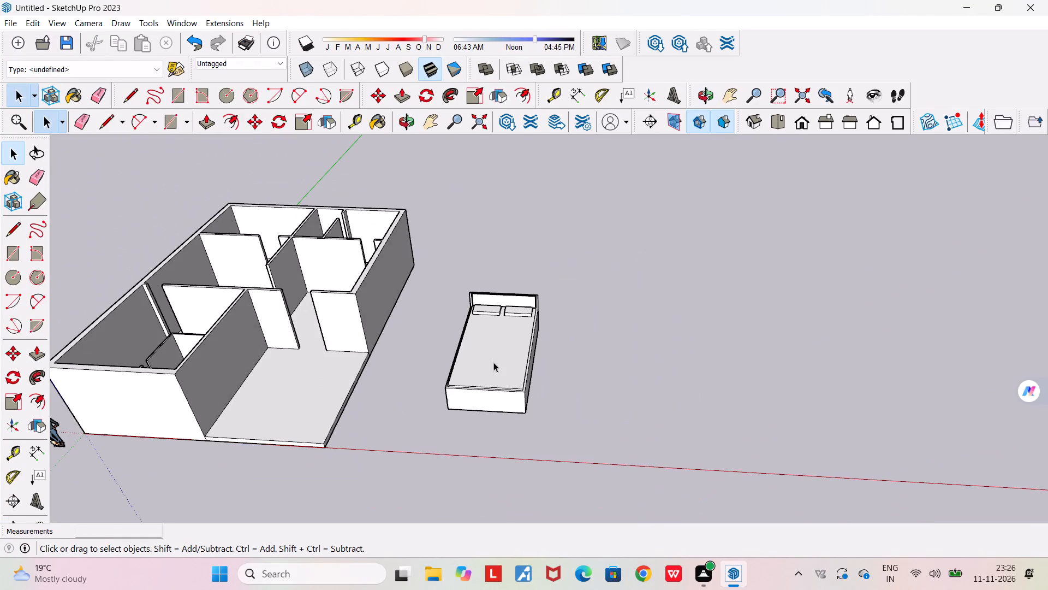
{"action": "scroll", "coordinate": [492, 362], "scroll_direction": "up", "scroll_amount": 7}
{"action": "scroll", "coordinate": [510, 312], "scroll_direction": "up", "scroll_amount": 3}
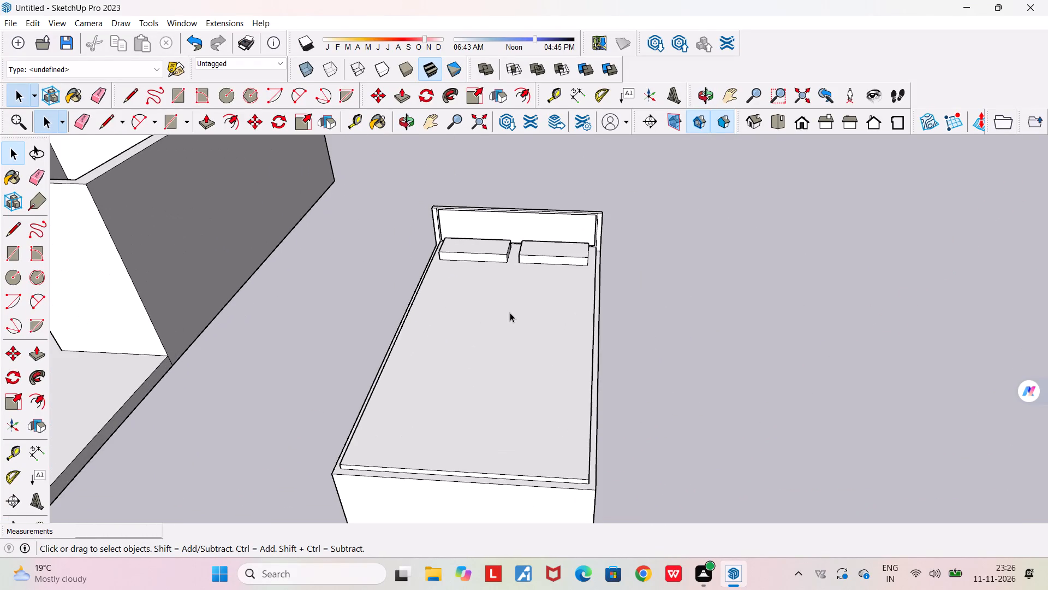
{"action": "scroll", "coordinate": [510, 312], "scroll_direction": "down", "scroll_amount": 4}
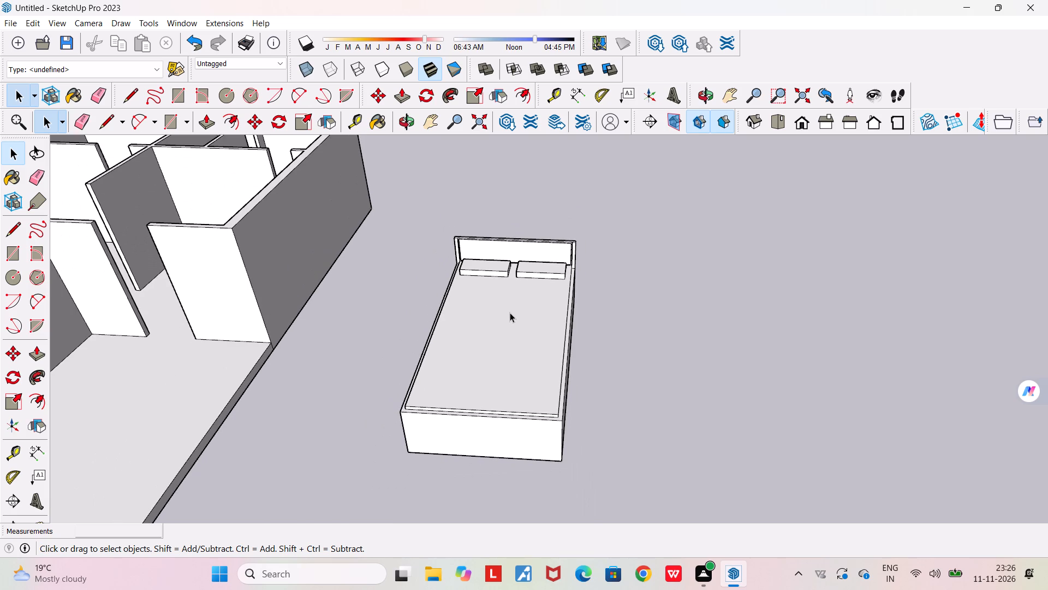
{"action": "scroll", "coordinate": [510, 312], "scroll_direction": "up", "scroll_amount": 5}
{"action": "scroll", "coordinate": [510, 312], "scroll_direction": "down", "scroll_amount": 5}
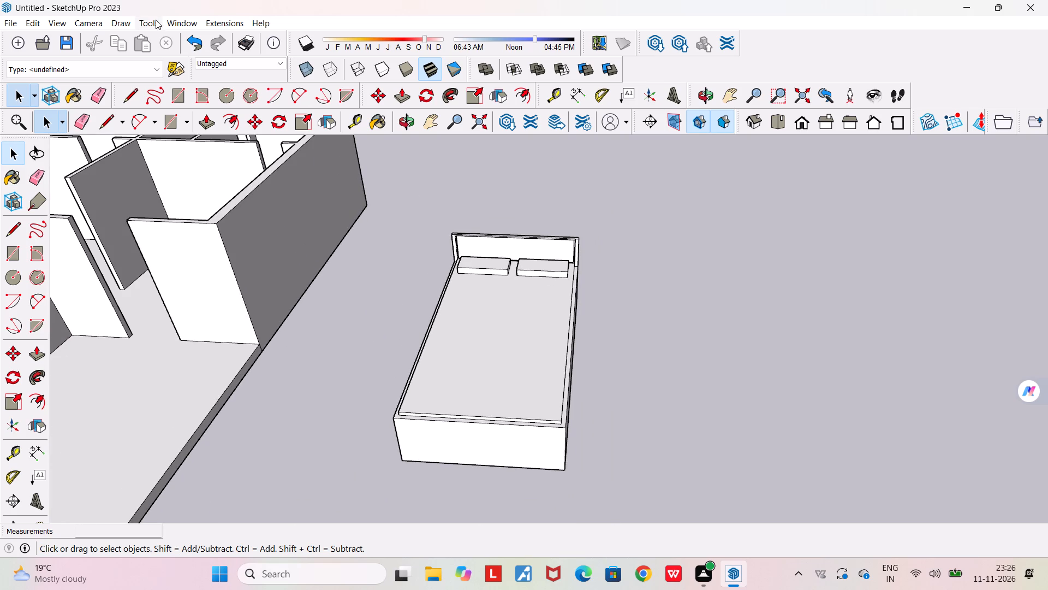
Show the Default Tray beside the model.
{"action": "left_click", "coordinate": [178, 21]}
{"action": "left_click", "coordinate": [210, 33]}
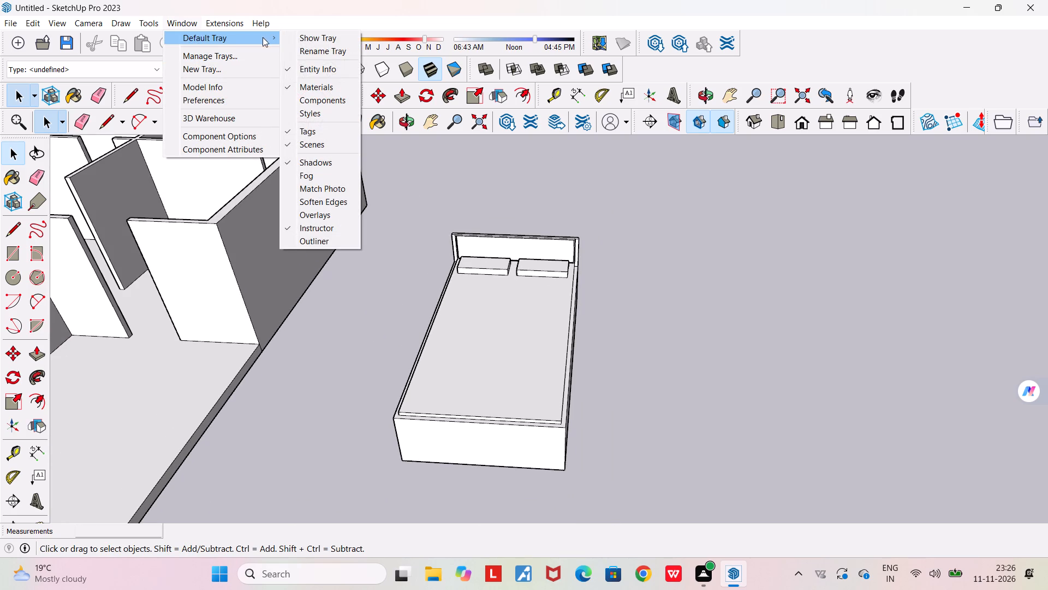
{"action": "left_click", "coordinate": [344, 41]}
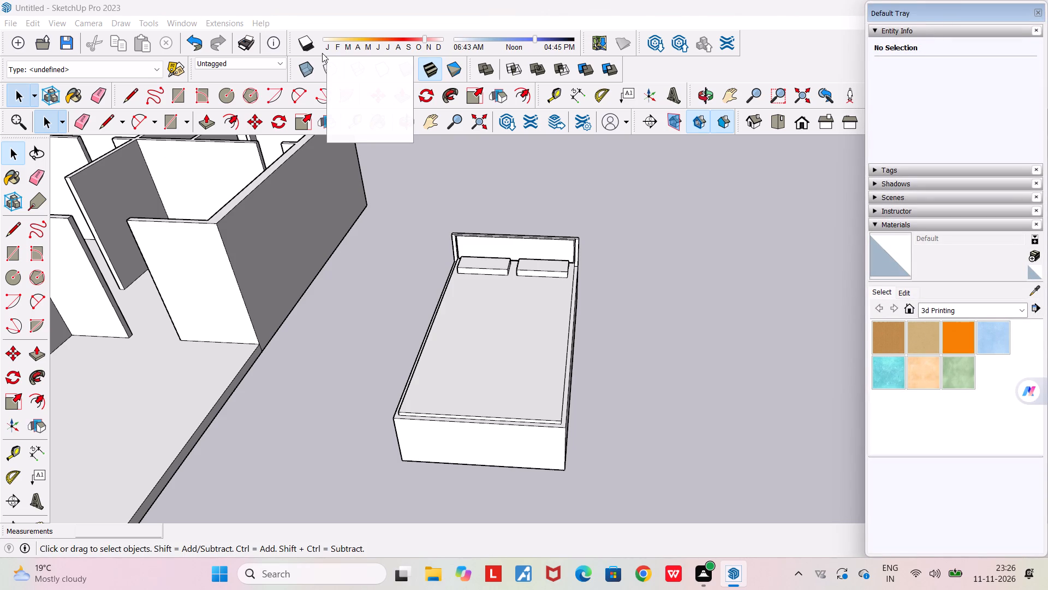
Paint the bed base's foot end and its long side facing away from the house with Wood Cherry Original from the Wood materials.
{"action": "left_click", "coordinate": [958, 308]}
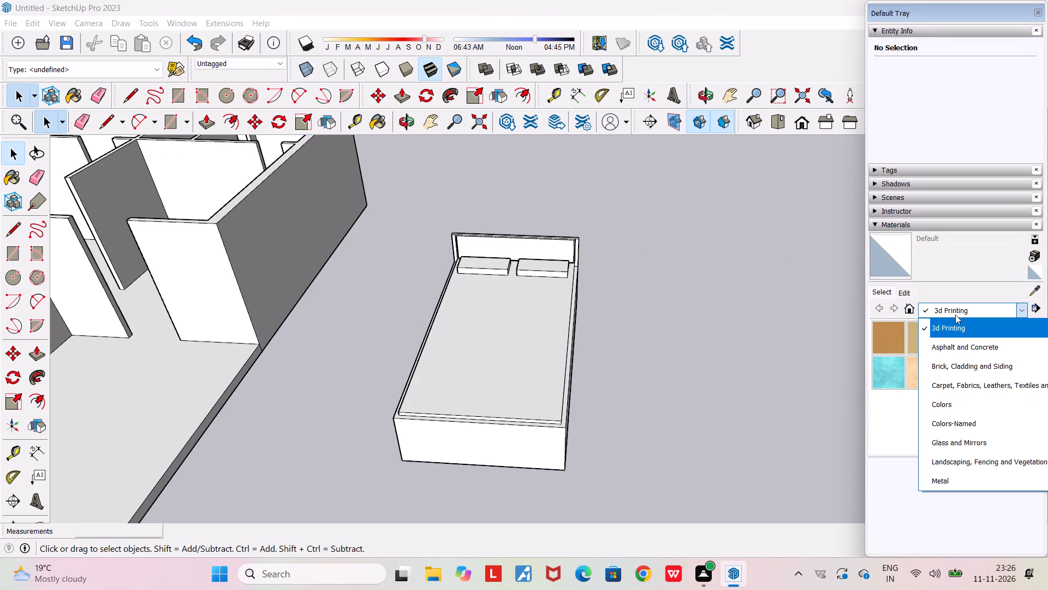
{"action": "scroll", "coordinate": [950, 453], "scroll_direction": "down", "scroll_amount": 13}
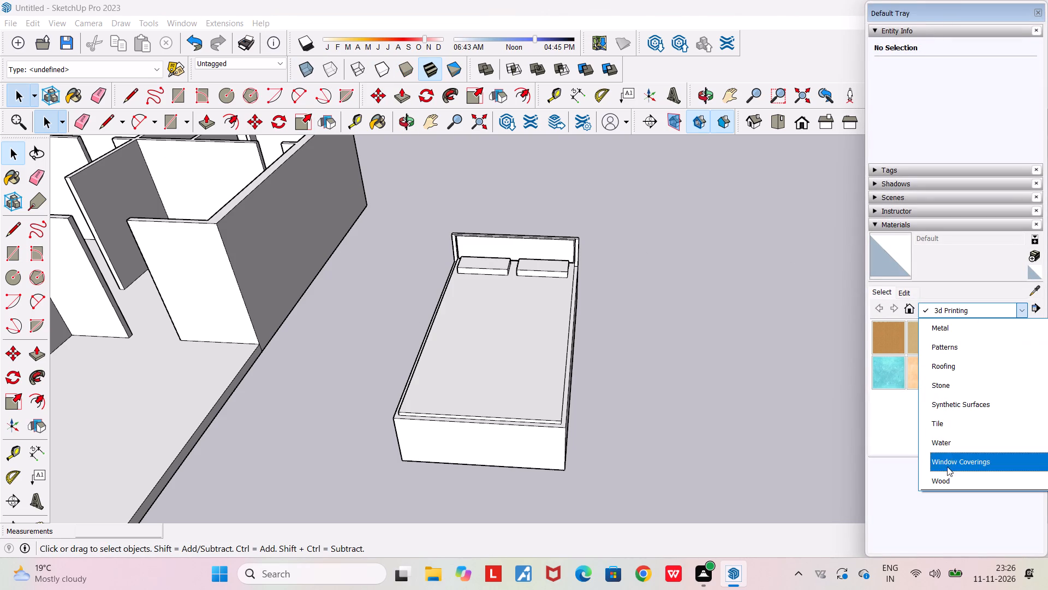
{"action": "left_click", "coordinate": [945, 476]}
{"action": "left_click", "coordinate": [963, 341]}
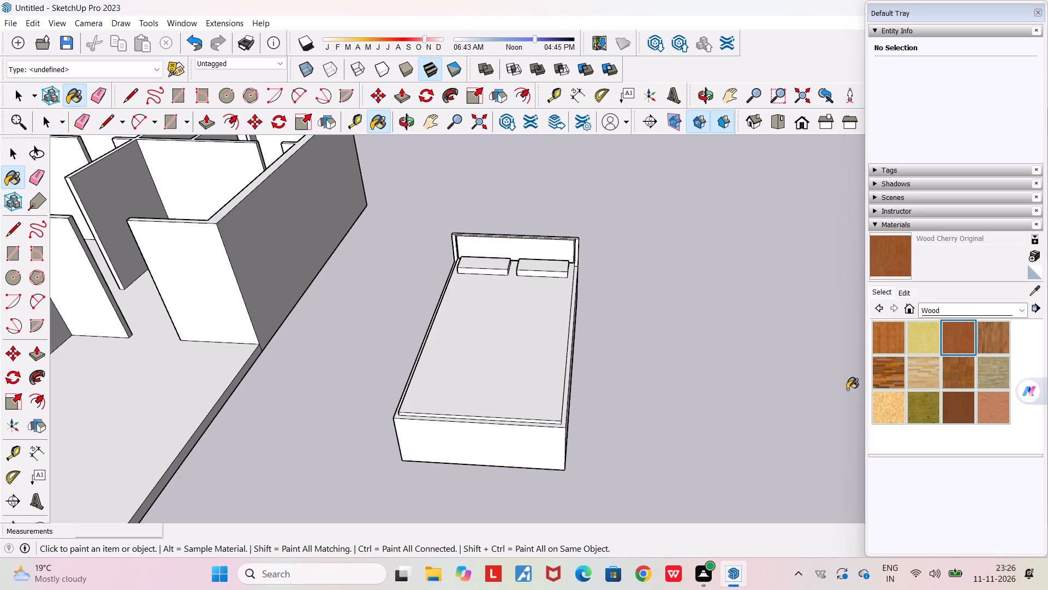
{"action": "left_click", "coordinate": [443, 451]}
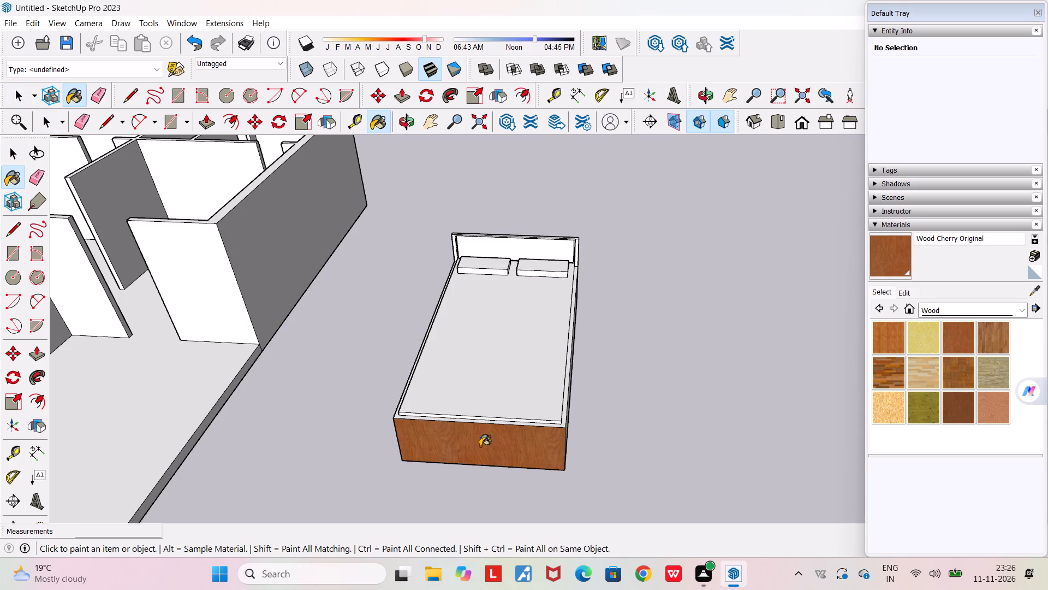
{"action": "middle_click_drag", "start_coordinate": [472, 441], "coordinate": [255, 332]}
{"action": "scroll", "coordinate": [255, 332], "scroll_direction": "down", "scroll_amount": 3}
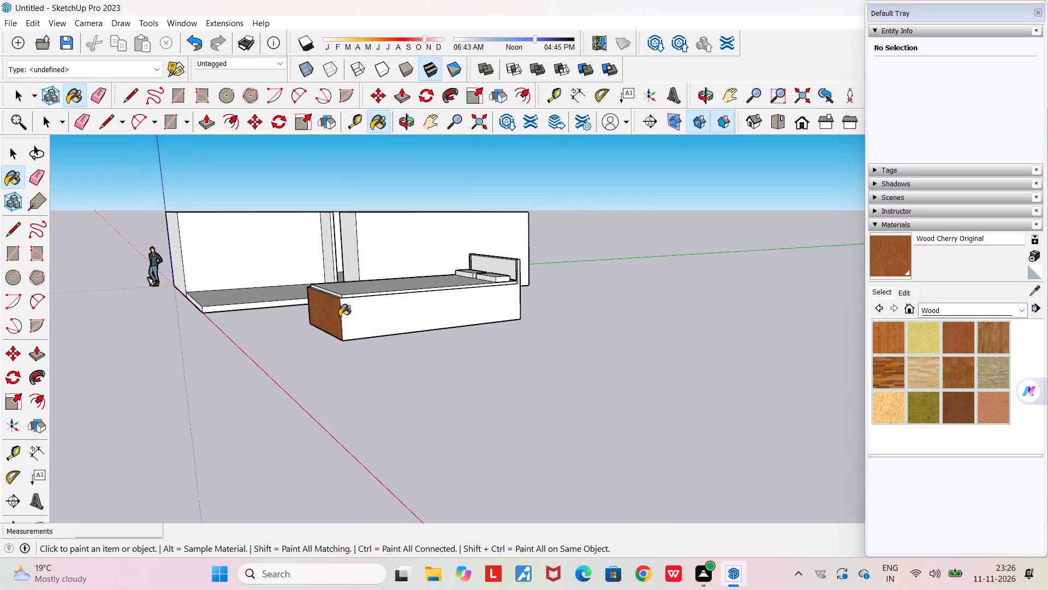
{"action": "left_click", "coordinate": [390, 312]}
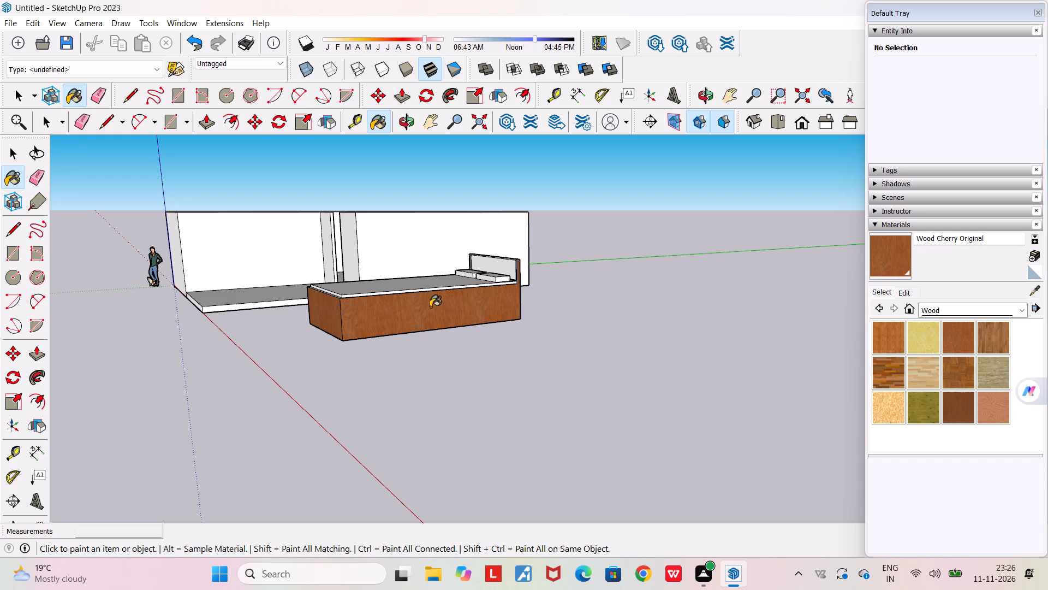
Paint the headboard's back face and the bed's long side facing the house with Wood Cherry Original.
{"action": "middle_click_drag", "start_coordinate": [471, 327], "coordinate": [0, 399]}
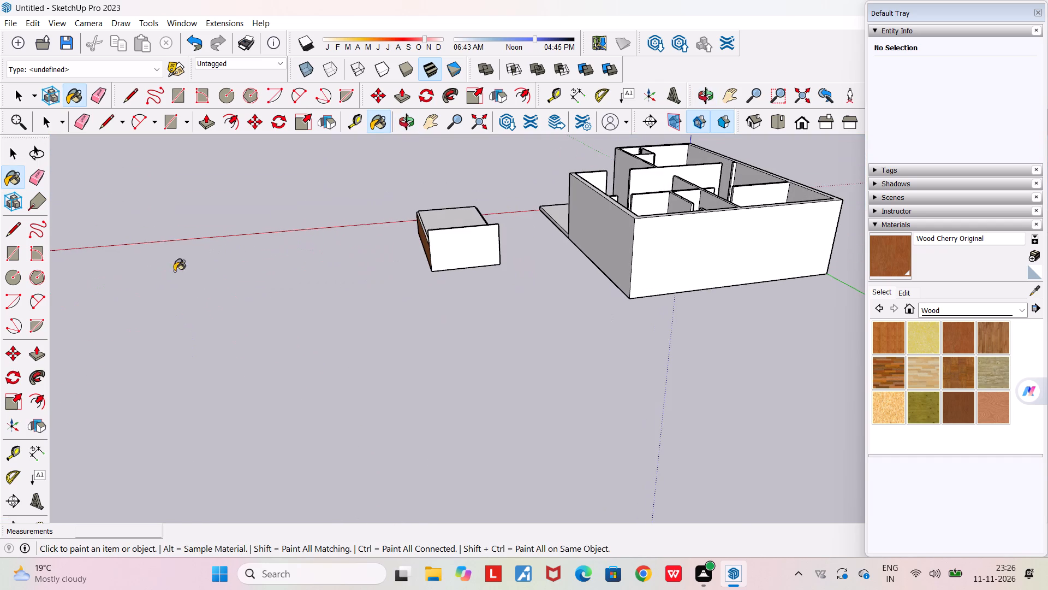
{"action": "left_click", "coordinate": [480, 249]}
{"action": "middle_click_drag", "start_coordinate": [406, 254], "coordinate": [210, 259]}
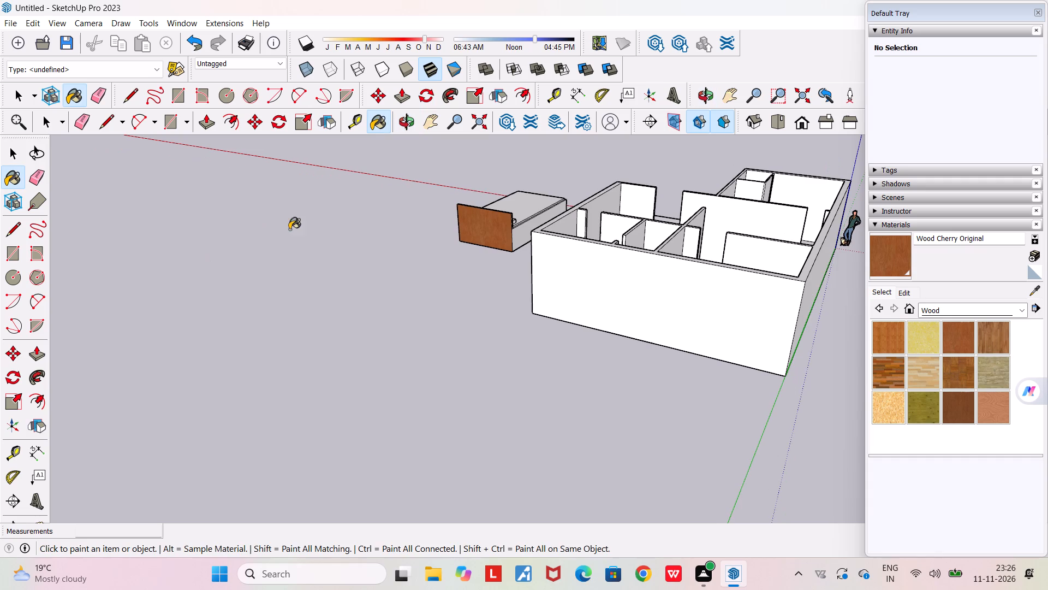
{"action": "scroll", "coordinate": [543, 230], "scroll_direction": "up", "scroll_amount": 20}
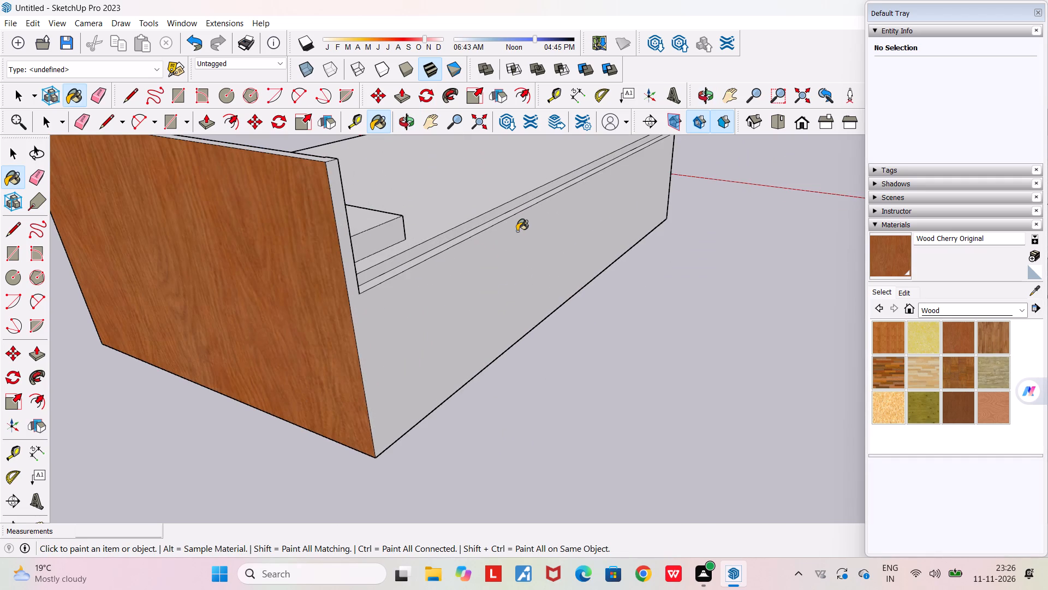
{"action": "left_click", "coordinate": [515, 240]}
Examine the bed from the head end, side and foot to find surfaces that still lack the wood material.
{"action": "middle_click_drag", "start_coordinate": [511, 239], "coordinate": [676, 284]}
{"action": "scroll", "coordinate": [676, 284], "scroll_direction": "down", "scroll_amount": 6}
{"action": "scroll", "coordinate": [620, 280], "scroll_direction": "down", "scroll_amount": 3}
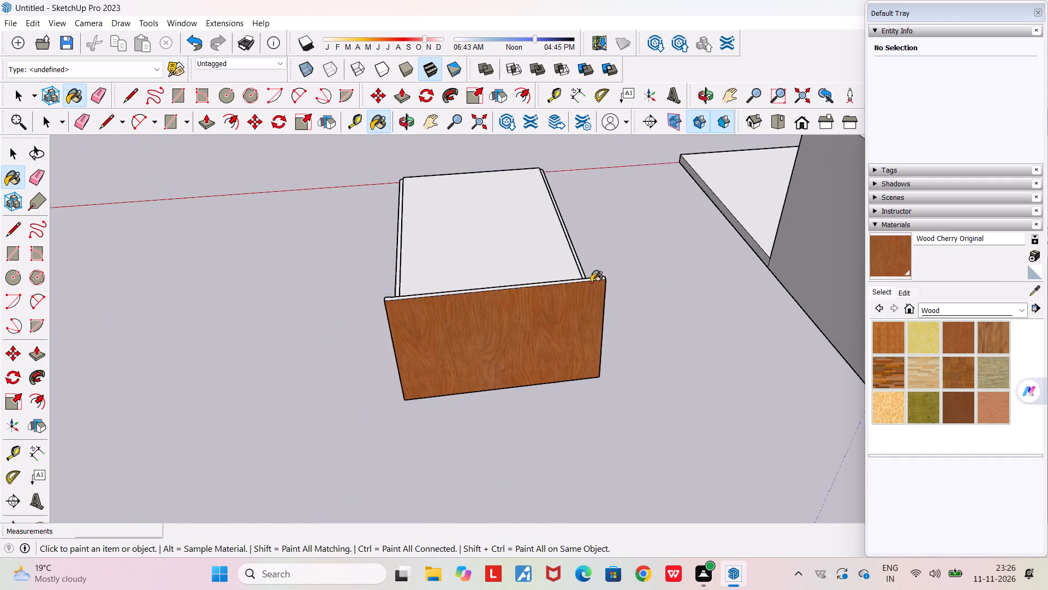
{"action": "scroll", "coordinate": [591, 282], "scroll_direction": "down", "scroll_amount": 1}
{"action": "middle_click_drag", "start_coordinate": [343, 319], "coordinate": [758, 365]}
{"action": "scroll", "coordinate": [758, 365], "scroll_direction": "down", "scroll_amount": 5}
{"action": "middle_click_drag", "start_coordinate": [349, 346], "coordinate": [391, 340]}
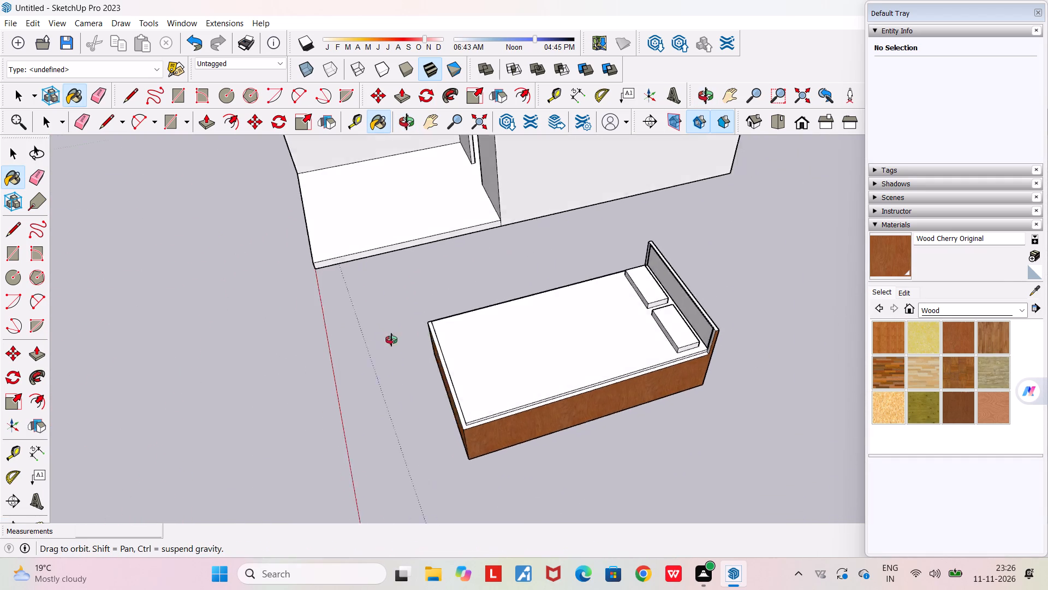
{"action": "middle_click_drag", "start_coordinate": [391, 340], "coordinate": [693, 322]}
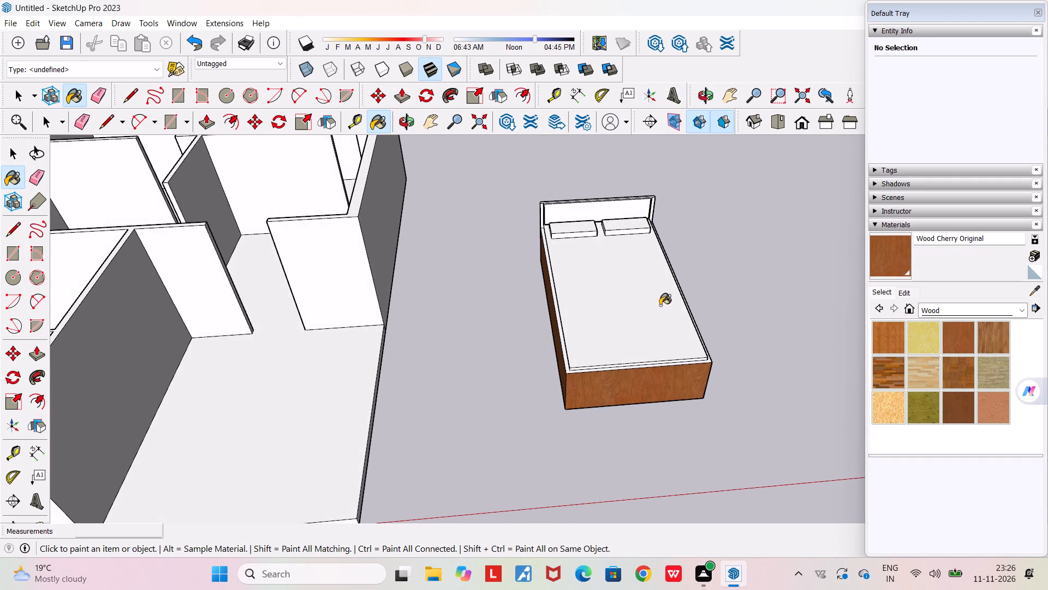
{"action": "scroll", "coordinate": [660, 303], "scroll_direction": "up", "scroll_amount": 1}
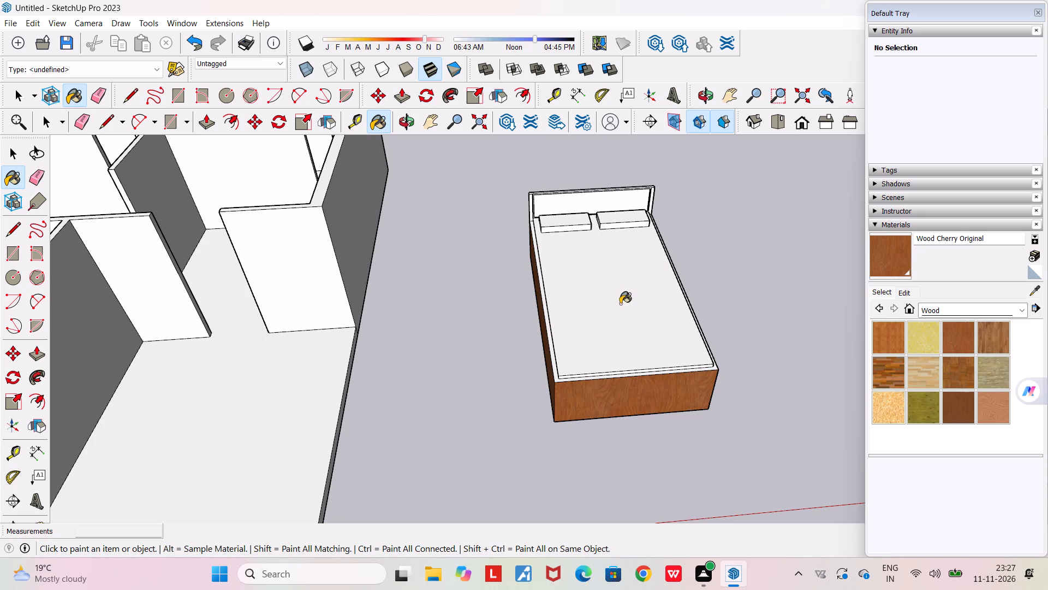
Paint the headboard frame's right-hand upright, seen from the foot, its adjoining edges, top rail and top face with Wood Cherry Original.
{"action": "middle_click_drag", "start_coordinate": [579, 271], "coordinate": [396, 166]}
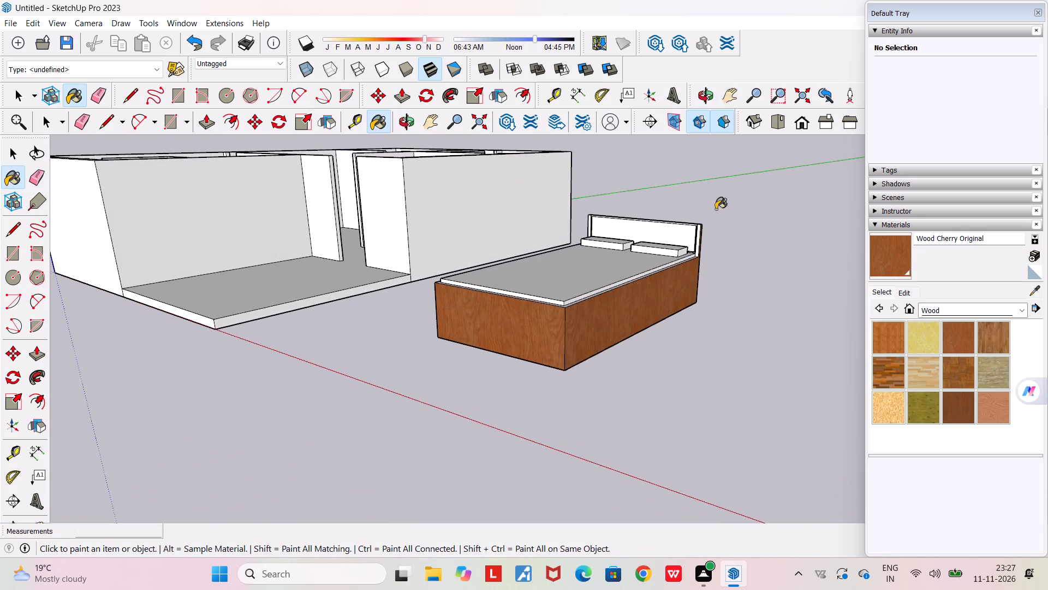
{"action": "scroll", "coordinate": [703, 216], "scroll_direction": "up", "scroll_amount": 14}
{"action": "scroll", "coordinate": [648, 238], "scroll_direction": "up", "scroll_amount": 6}
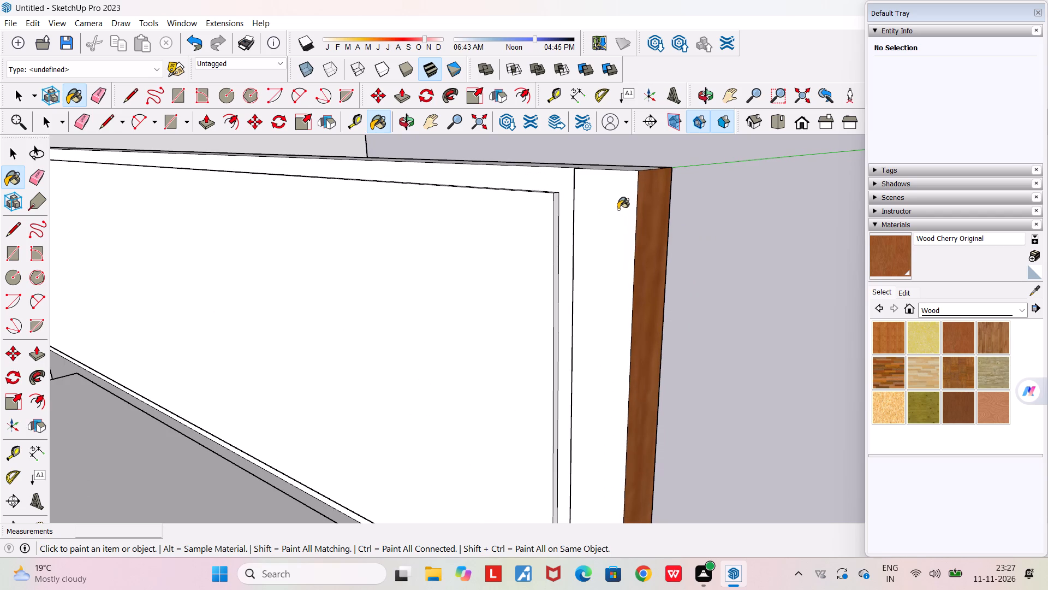
{"action": "left_click", "coordinate": [618, 209]}
{"action": "middle_click_drag", "start_coordinate": [598, 233], "coordinate": [1021, 290]}
{"action": "scroll", "coordinate": [458, 173], "scroll_direction": "up", "scroll_amount": 6}
{"action": "left_click", "coordinate": [520, 182]}
{"action": "left_click", "coordinate": [493, 178]}
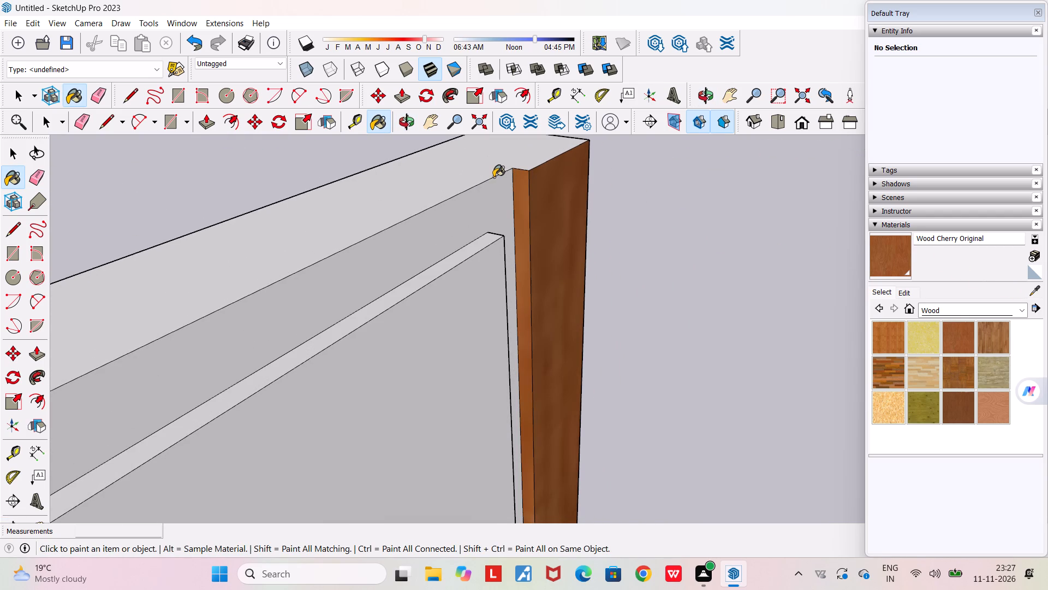
{"action": "left_click", "coordinate": [487, 186]}
{"action": "left_click", "coordinate": [480, 163]}
{"action": "scroll", "coordinate": [497, 162], "scroll_direction": "down", "scroll_amount": 16}
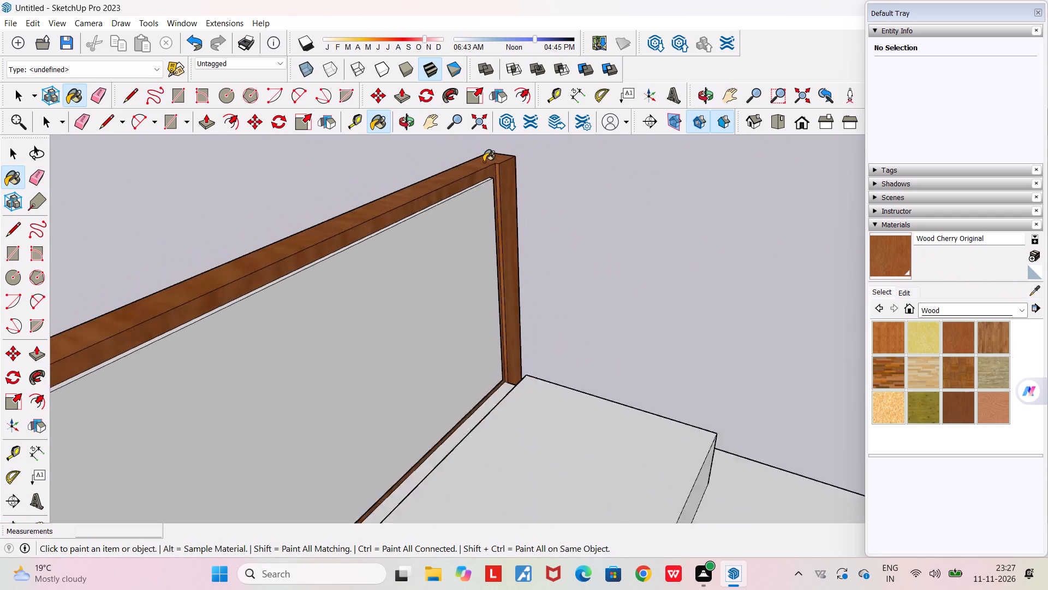
Paint the headboard frame's left-hand upright, seen from the foot of the bed, with Wood Cherry Original.
{"action": "scroll", "coordinate": [484, 162], "scroll_direction": "down", "scroll_amount": 18}
{"action": "scroll", "coordinate": [300, 237], "scroll_direction": "up", "scroll_amount": 14}
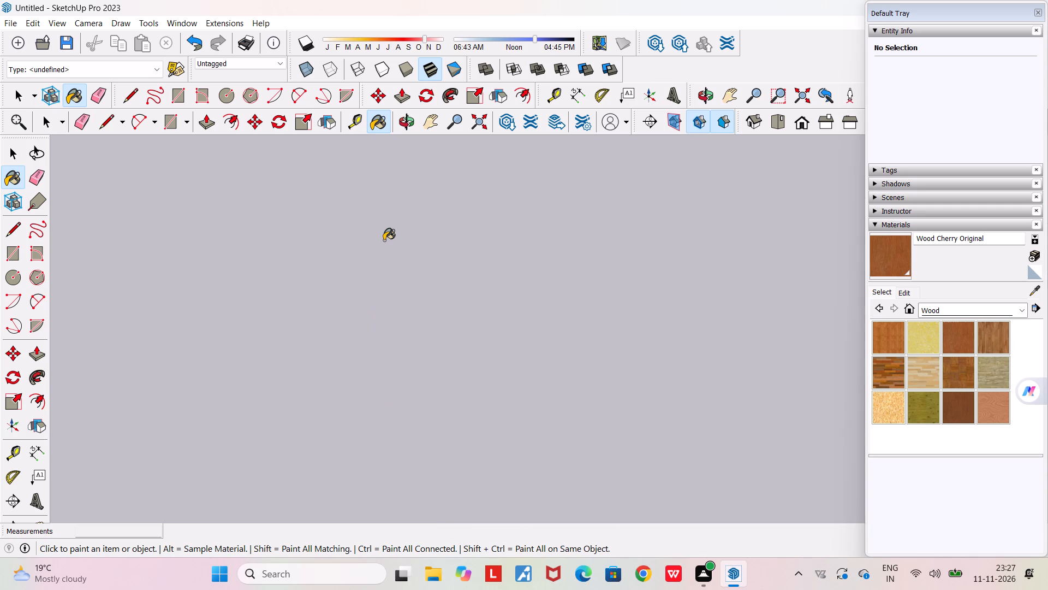
{"action": "scroll", "coordinate": [384, 227], "scroll_direction": "down", "scroll_amount": 11}
{"action": "scroll", "coordinate": [400, 214], "scroll_direction": "up", "scroll_amount": 13}
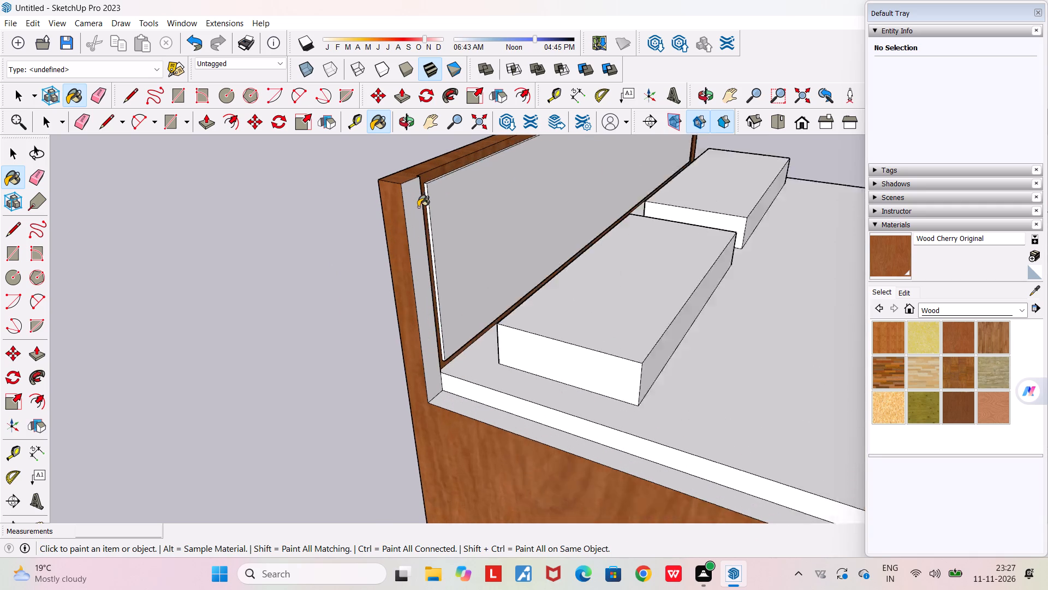
{"action": "left_click", "coordinate": [414, 200]}
Paint the stepped border ledge around the mattress with Wood Cherry Original.
{"action": "middle_click_drag", "start_coordinate": [409, 199], "coordinate": [122, 195]}
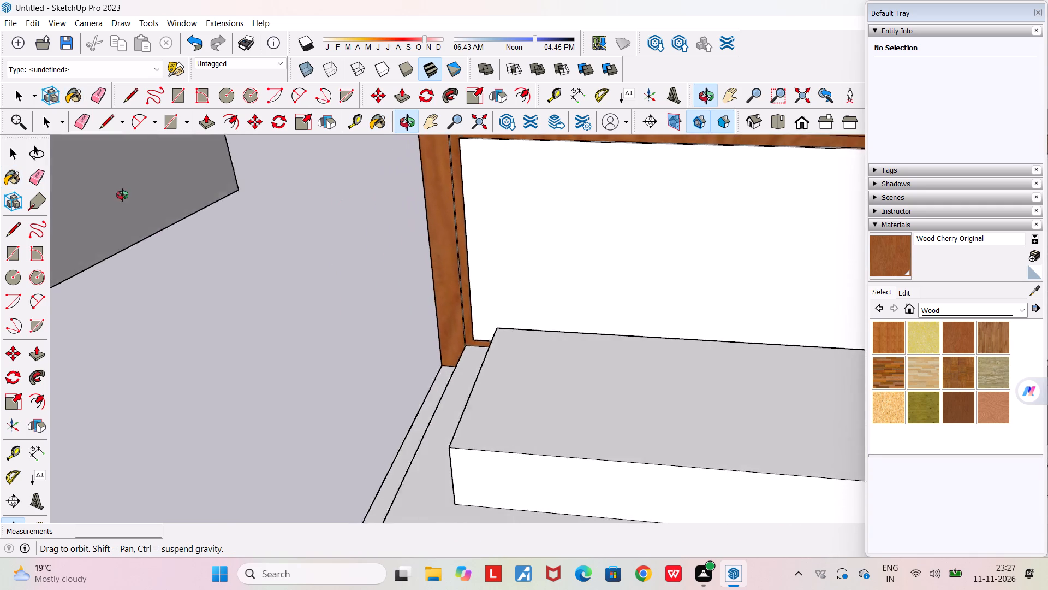
{"action": "middle_click_drag", "start_coordinate": [122, 195], "coordinate": [233, 187]}
{"action": "scroll", "coordinate": [233, 188], "scroll_direction": "down", "scroll_amount": 5}
{"action": "scroll", "coordinate": [308, 284], "scroll_direction": "up", "scroll_amount": 6}
{"action": "left_click", "coordinate": [321, 293]}
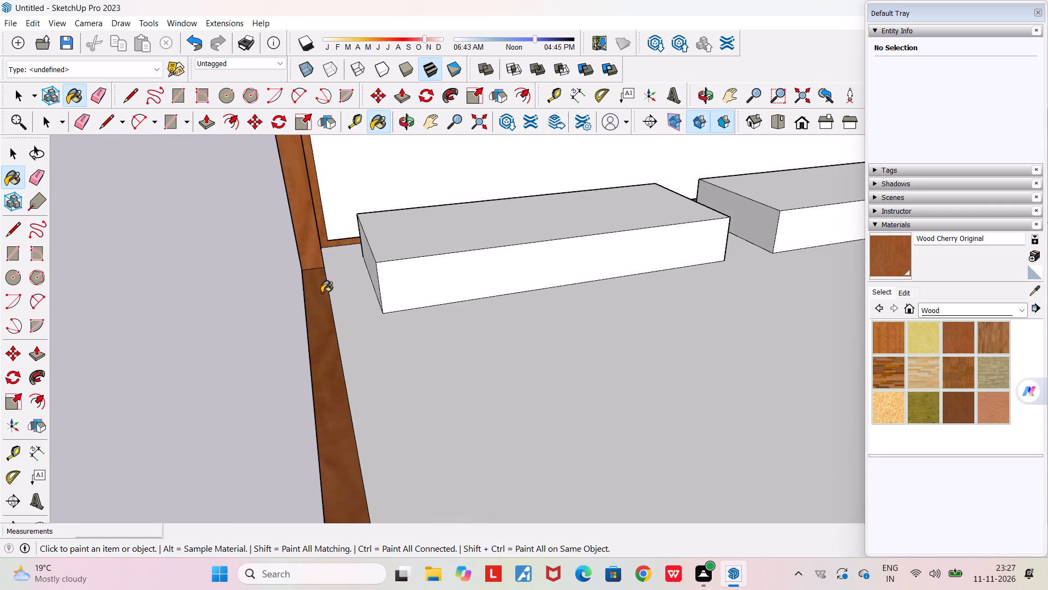
Examine the wood-painted base and border from the foot end and both long sides.
{"action": "scroll", "coordinate": [321, 291], "scroll_direction": "down", "scroll_amount": 15}
{"action": "scroll", "coordinate": [320, 279], "scroll_direction": "down", "scroll_amount": 8}
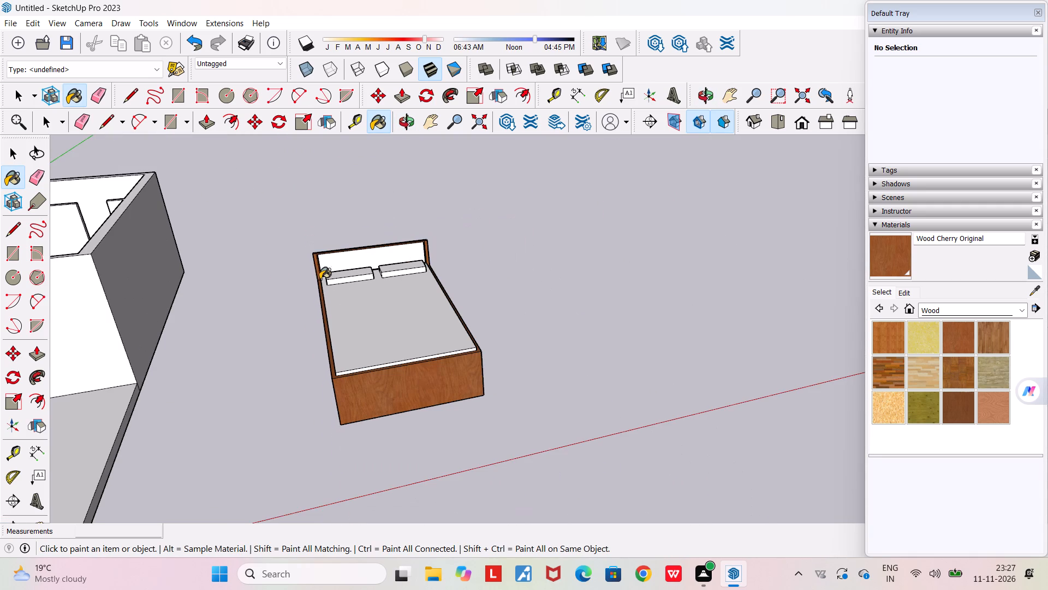
{"action": "scroll", "coordinate": [365, 366], "scroll_direction": "up", "scroll_amount": 5}
{"action": "middle_click_drag", "start_coordinate": [360, 364], "coordinate": [200, 352]}
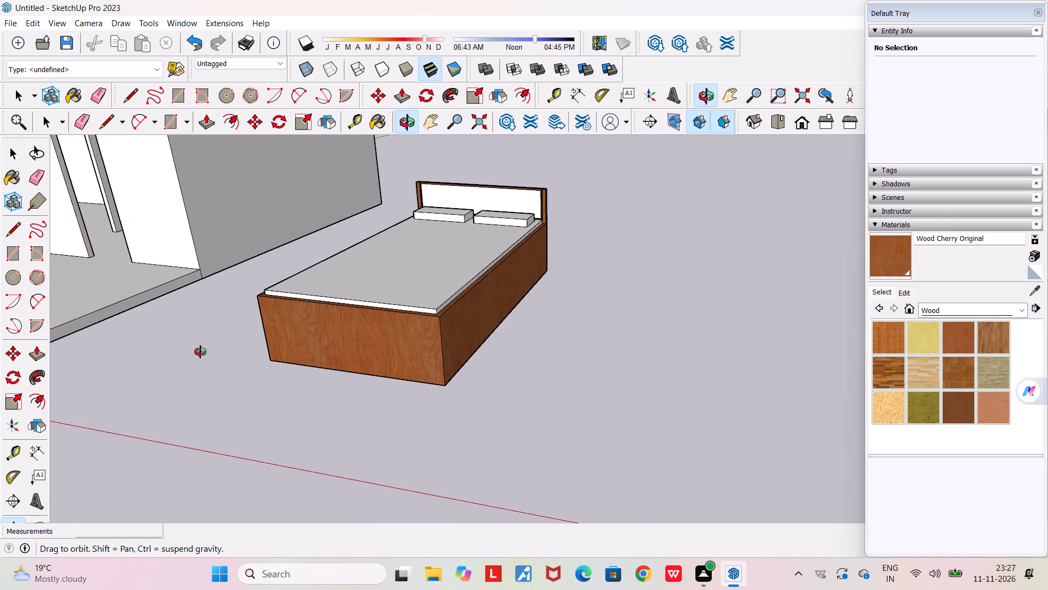
{"action": "middle_click_drag", "start_coordinate": [200, 352], "coordinate": [210, 352]}
{"action": "scroll", "coordinate": [434, 309], "scroll_direction": "up", "scroll_amount": 8}
{"action": "middle_click_drag", "start_coordinate": [439, 306], "coordinate": [710, 315]}
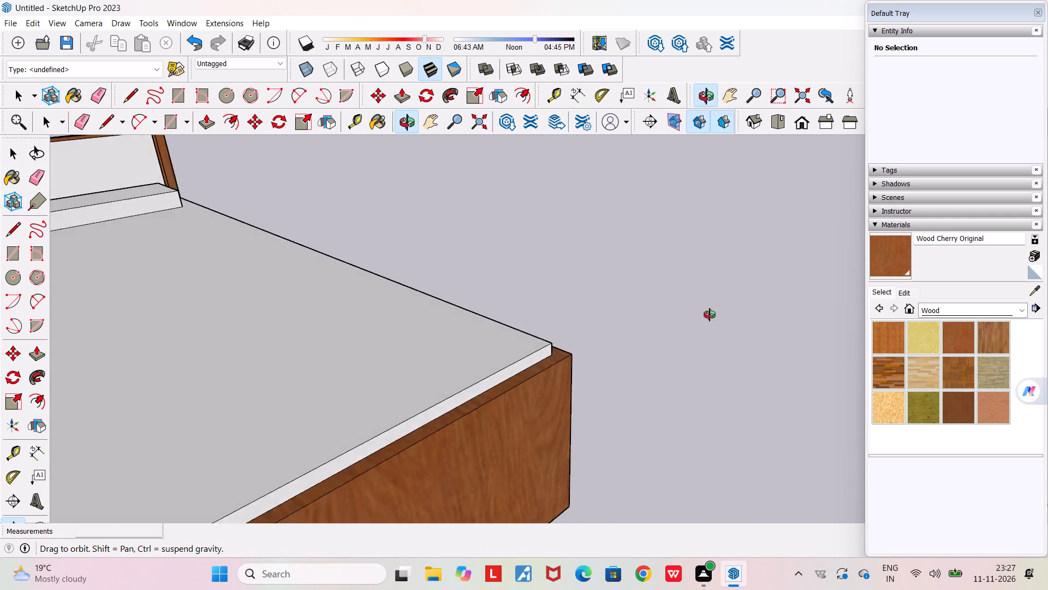
{"action": "middle_click_drag", "start_coordinate": [710, 315], "coordinate": [732, 311]}
{"action": "scroll", "coordinate": [732, 311], "scroll_direction": "down", "scroll_amount": 16}
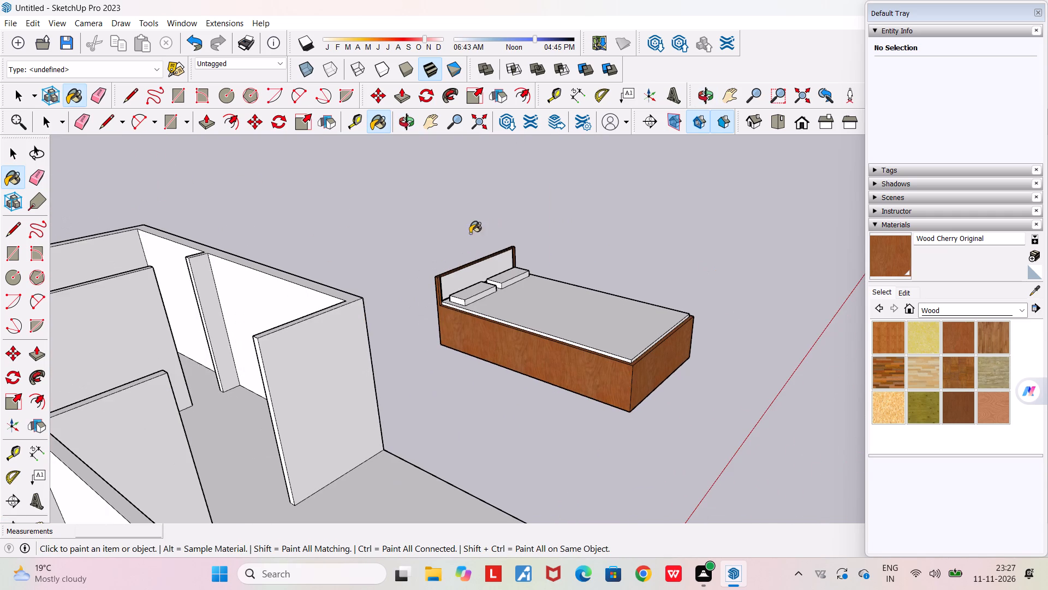
Examine the headboard frame, its inner panel and the two pillows up close, and leave the Paint Bucket.
{"action": "scroll", "coordinate": [470, 235], "scroll_direction": "up", "scroll_amount": 7}
{"action": "scroll", "coordinate": [489, 278], "scroll_direction": "up", "scroll_amount": 9}
{"action": "middle_click_drag", "start_coordinate": [499, 280], "coordinate": [564, 304]}
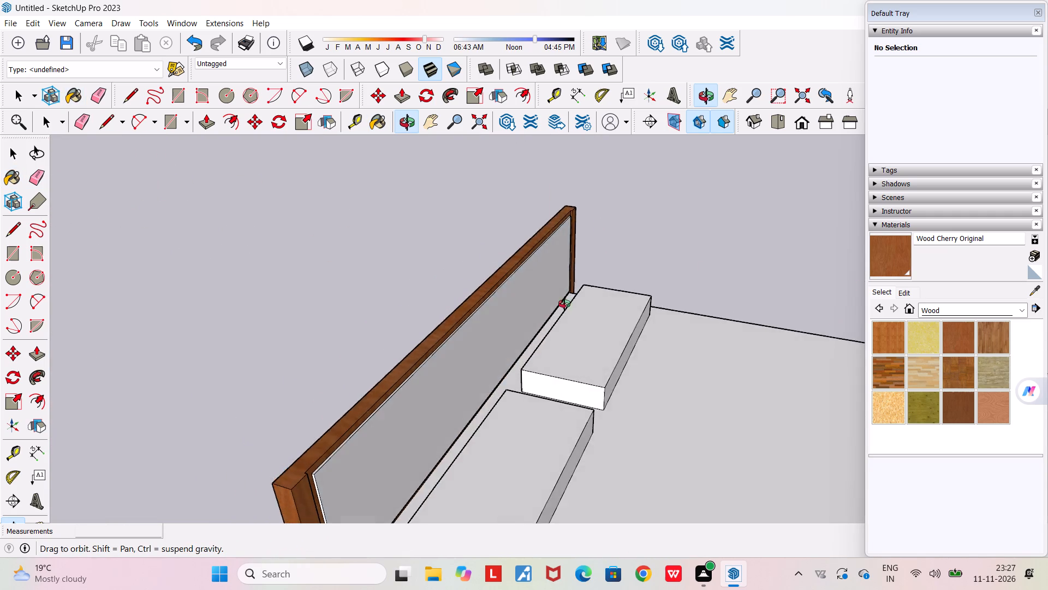
{"action": "middle_click_drag", "start_coordinate": [564, 304], "coordinate": [615, 231]}
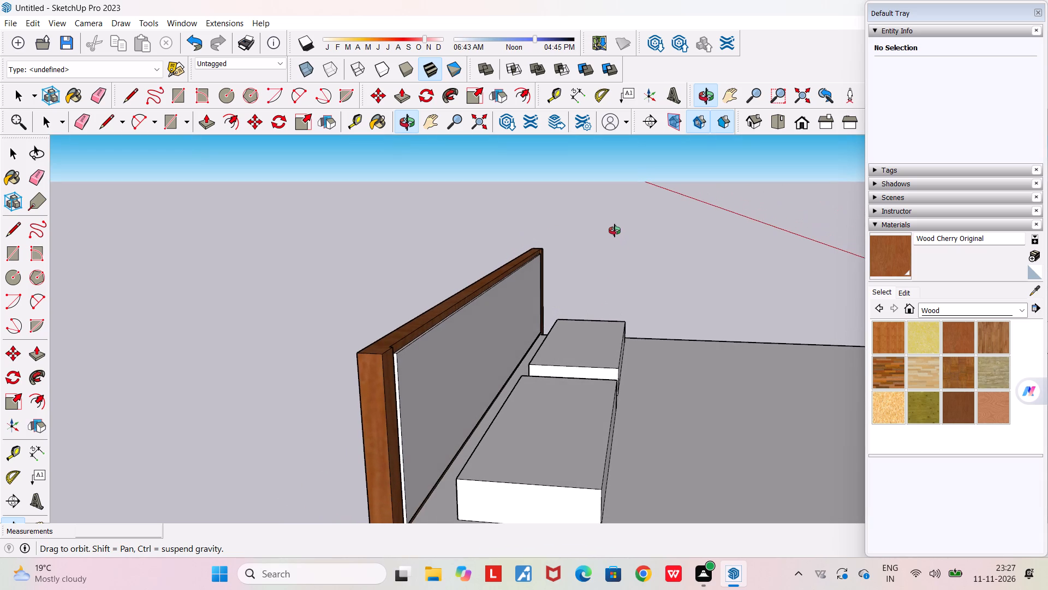
{"action": "middle_click_drag", "start_coordinate": [615, 231], "coordinate": [579, 181]}
{"action": "scroll", "coordinate": [579, 181], "scroll_direction": "down", "scroll_amount": 6}
{"action": "middle_click_drag", "start_coordinate": [599, 281], "coordinate": [395, 335]}
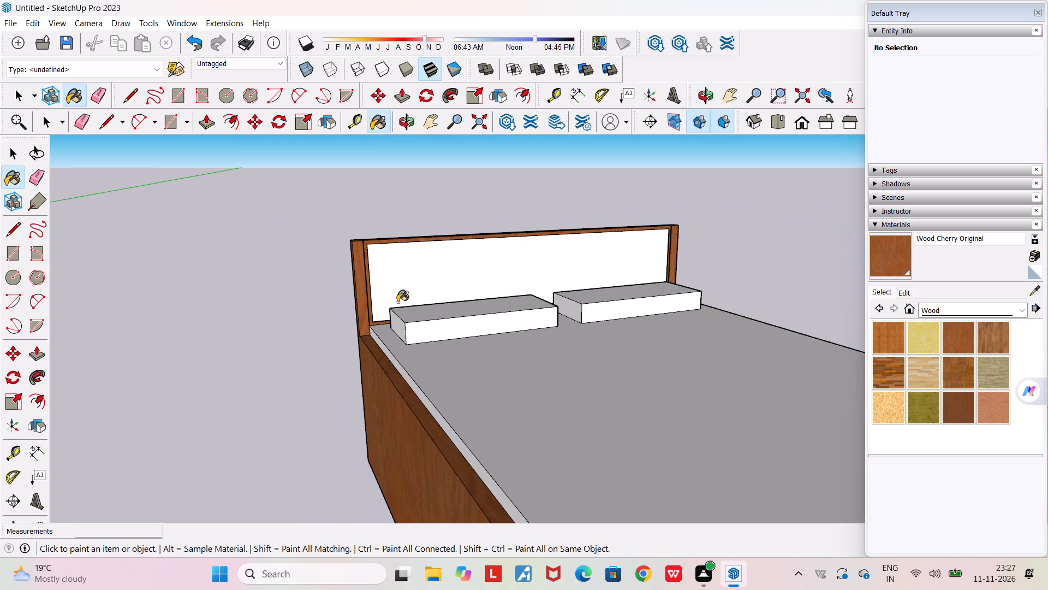
{"action": "key", "text": "space"}
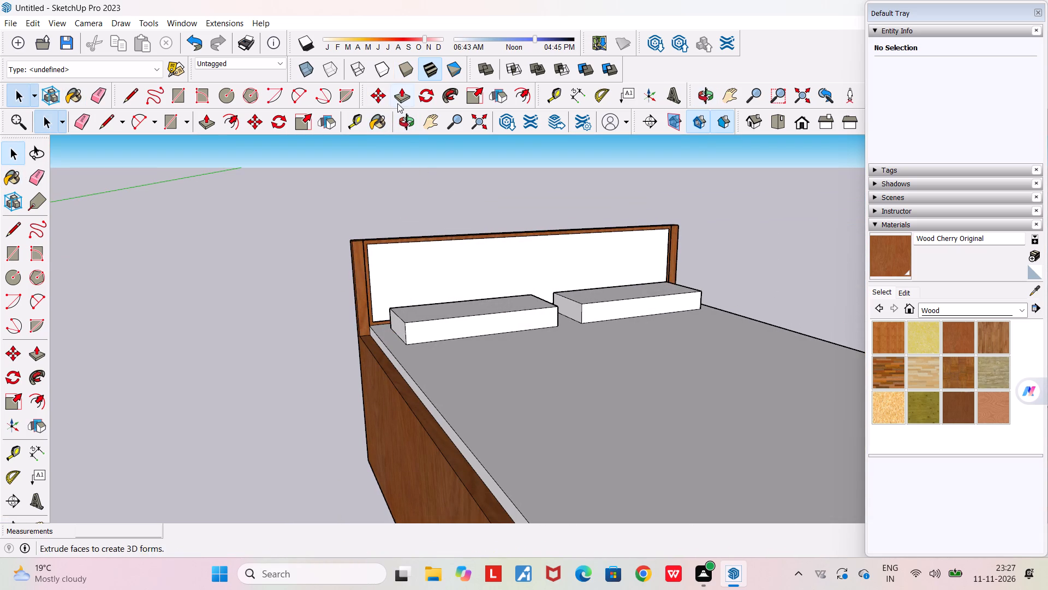
Push the top faces of both pillows down about 0.10 m with Push/Pull to make the pillows thinner.
{"action": "left_click", "coordinate": [397, 104]}
{"action": "scroll", "coordinate": [426, 332], "scroll_direction": "up", "scroll_amount": 12}
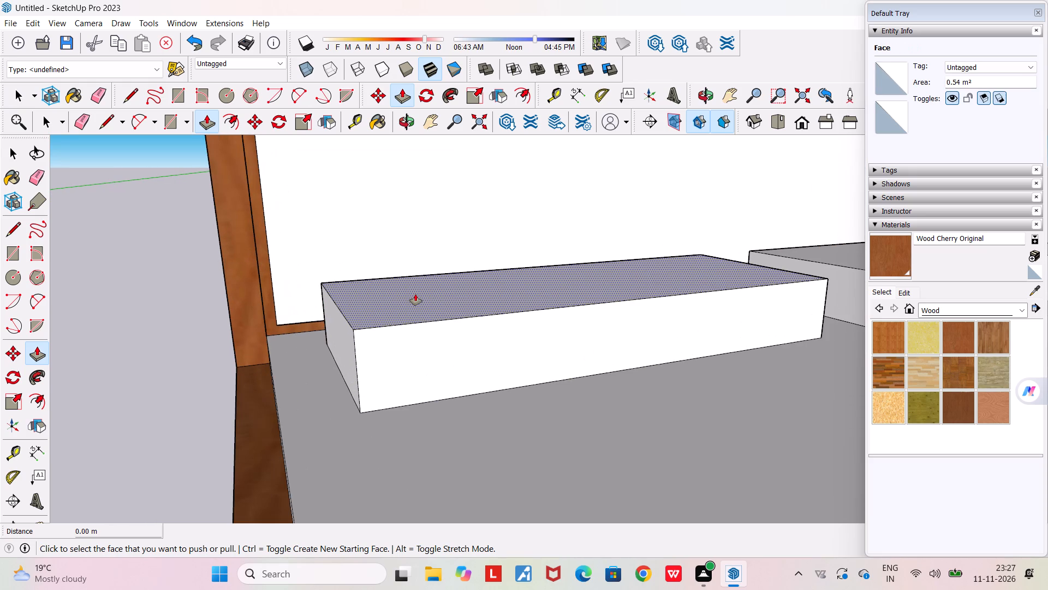
{"action": "left_click", "coordinate": [415, 294]}
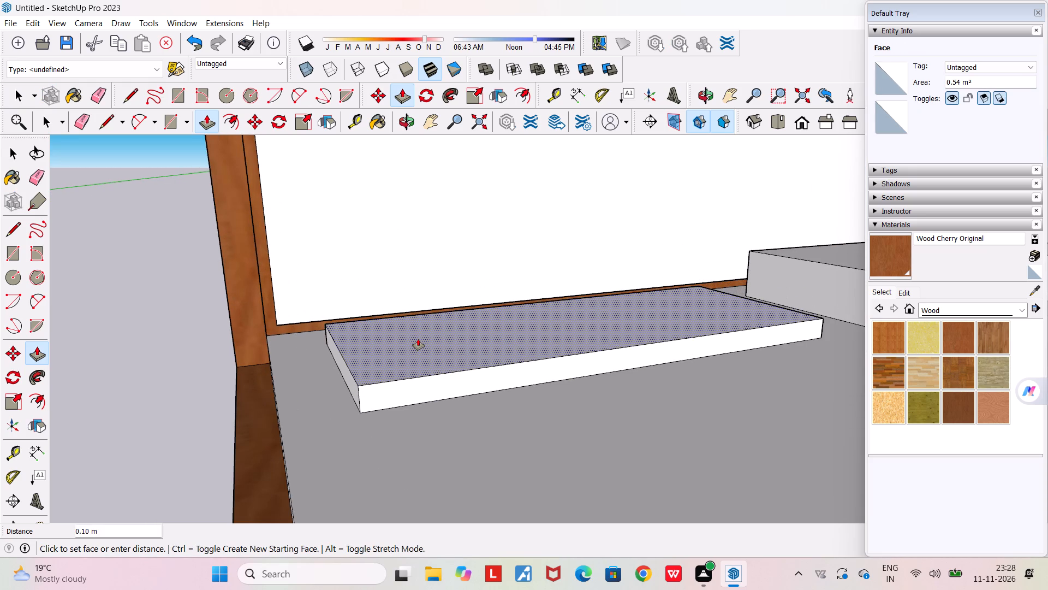
{"action": "left_click", "coordinate": [418, 339]}
{"action": "scroll", "coordinate": [419, 337], "scroll_direction": "down", "scroll_amount": 5}
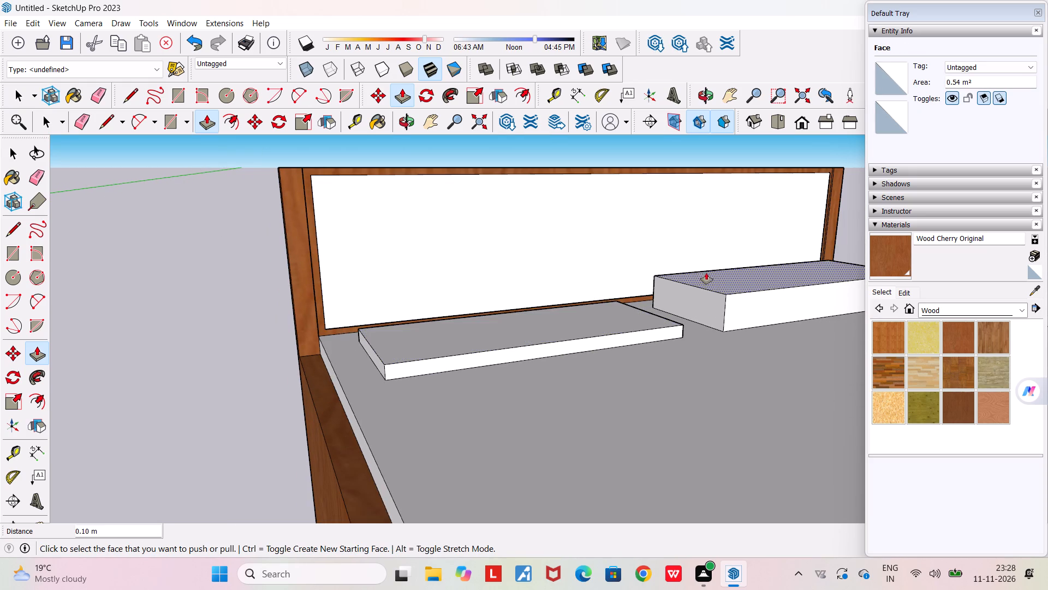
{"action": "double_click", "coordinate": [716, 273]}
{"action": "scroll", "coordinate": [712, 272], "scroll_direction": "down", "scroll_amount": 6}
{"action": "middle_click_drag", "start_coordinate": [725, 323], "coordinate": [487, 332]}
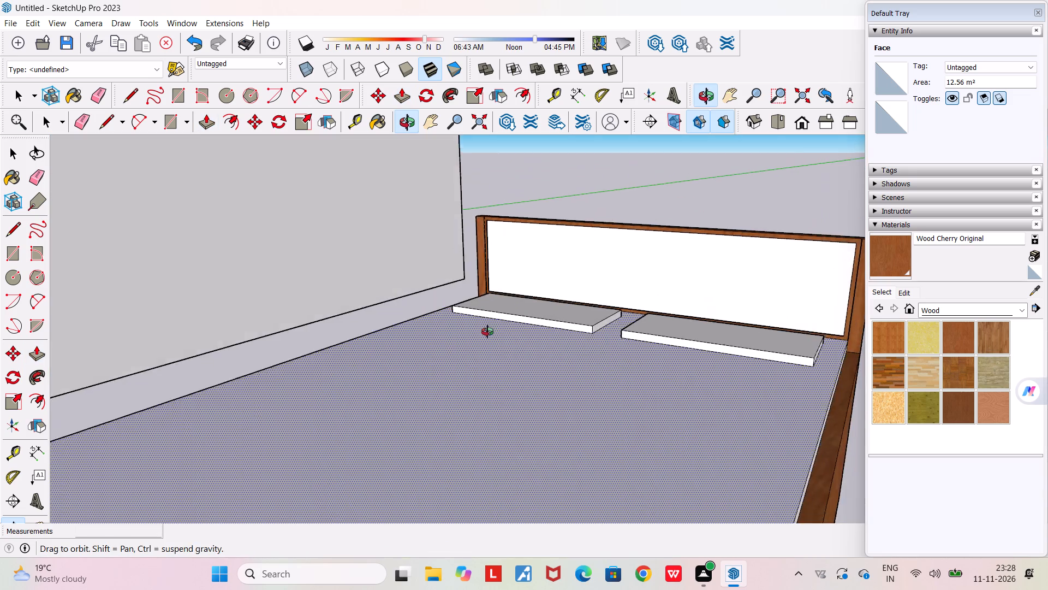
{"action": "middle_click_drag", "start_coordinate": [487, 332], "coordinate": [484, 333]}
{"action": "scroll", "coordinate": [484, 333], "scroll_direction": "down", "scroll_amount": 5}
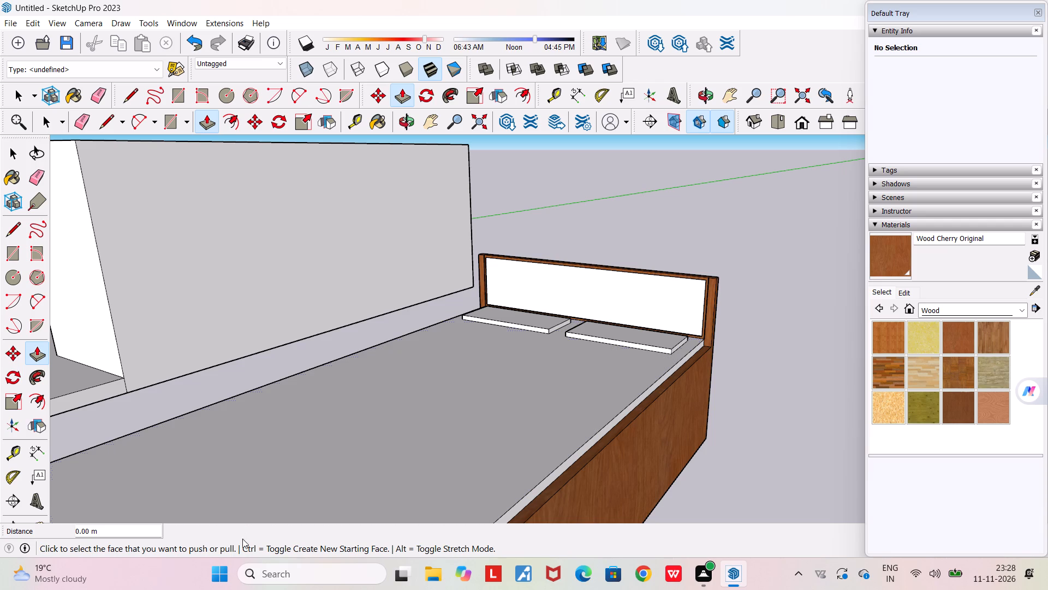
{"action": "scroll", "coordinate": [346, 438], "scroll_direction": "down", "scroll_amount": 7}
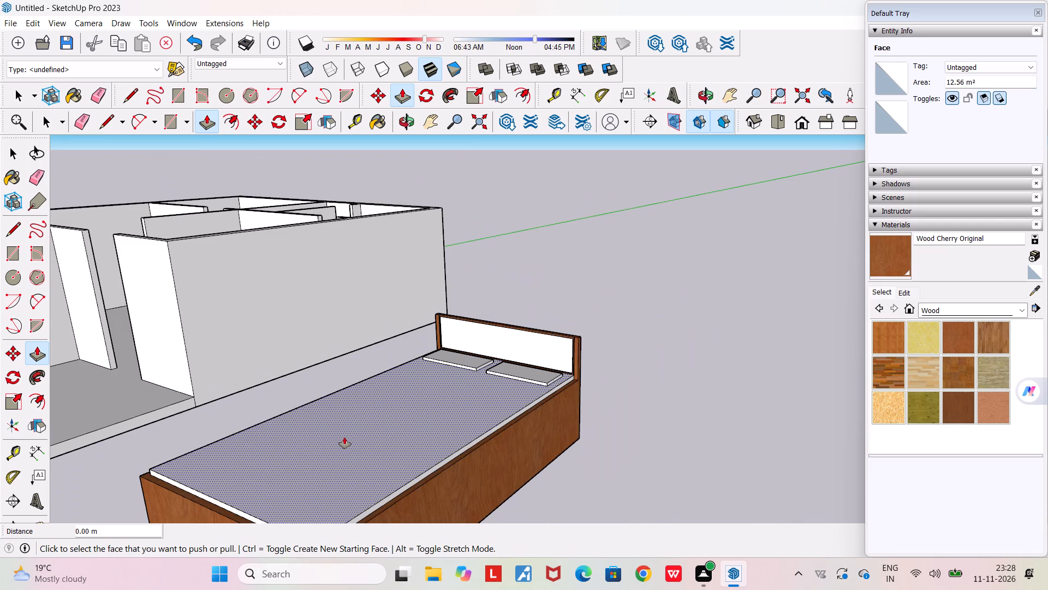
{"action": "scroll", "coordinate": [340, 449], "scroll_direction": "down", "scroll_amount": 6}
{"action": "key", "text": "space"}
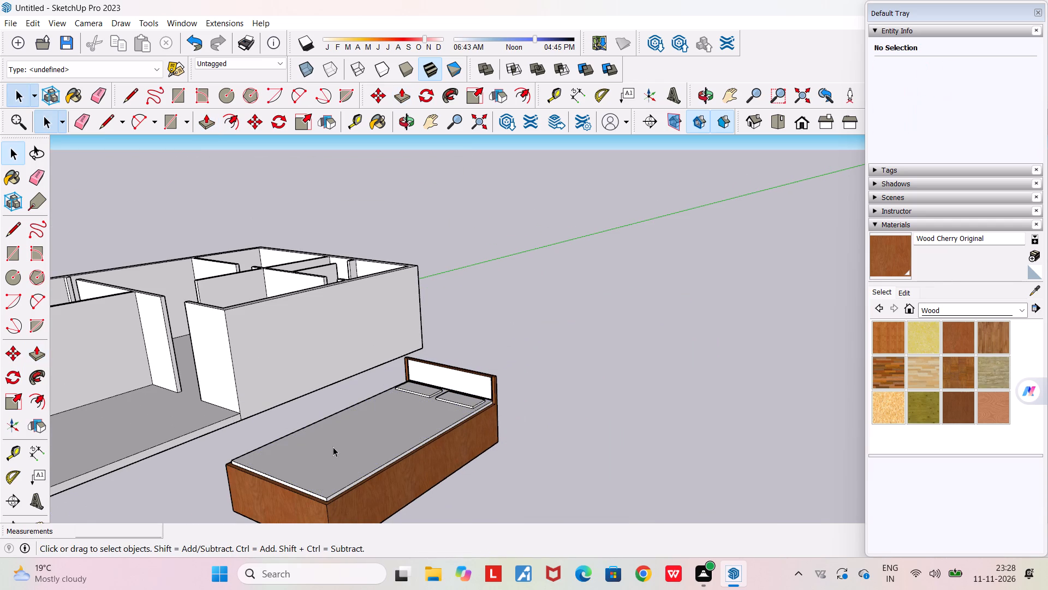
Examine the bed with its thinner pillows beside the house, from a distance, the foot end and above.
{"action": "scroll", "coordinate": [530, 392], "scroll_direction": "up", "scroll_amount": 6}
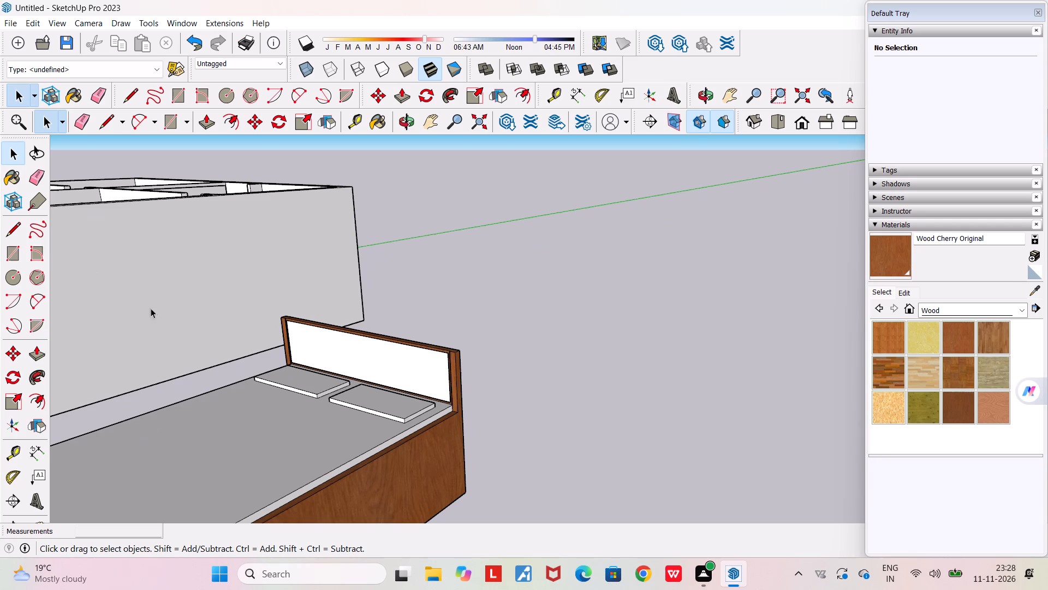
{"action": "scroll", "coordinate": [143, 294], "scroll_direction": "down", "scroll_amount": 12}
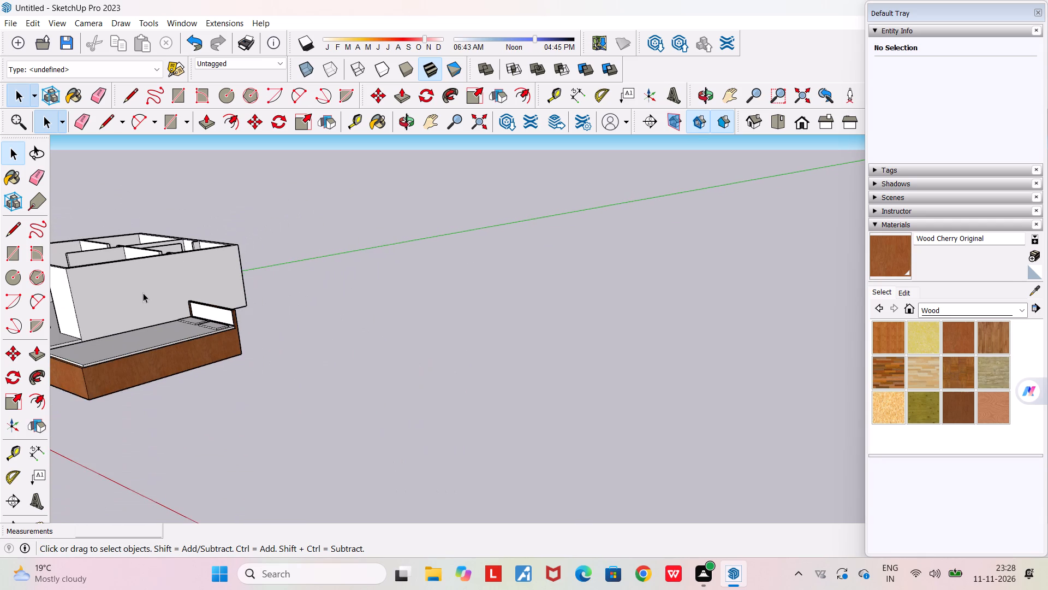
{"action": "scroll", "coordinate": [143, 293], "scroll_direction": "down", "scroll_amount": 5}
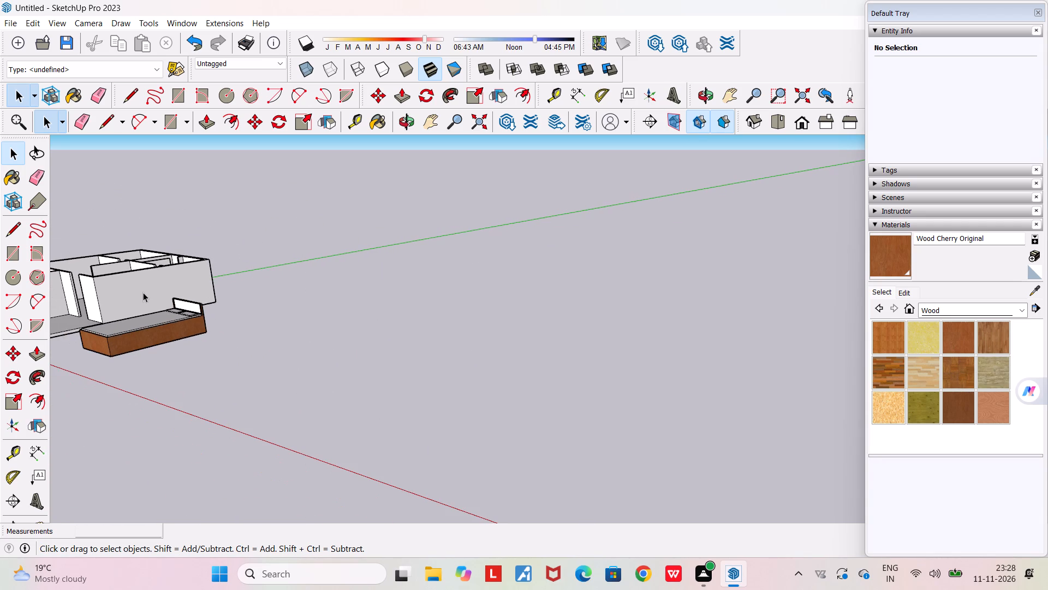
{"action": "scroll", "coordinate": [143, 292], "scroll_direction": "down", "scroll_amount": 6}
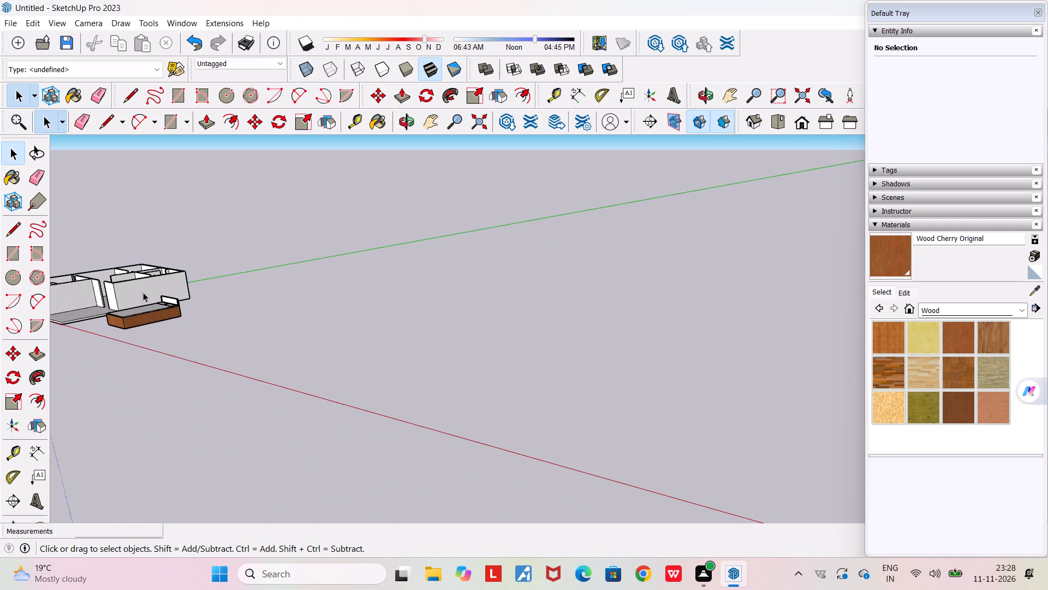
{"action": "scroll", "coordinate": [142, 292], "scroll_direction": "up", "scroll_amount": 5}
{"action": "scroll", "coordinate": [88, 354], "scroll_direction": "up", "scroll_amount": 1}
{"action": "middle_click_drag", "start_coordinate": [91, 353], "coordinate": [292, 346]}
{"action": "scroll", "coordinate": [108, 500], "scroll_direction": "up", "scroll_amount": 14}
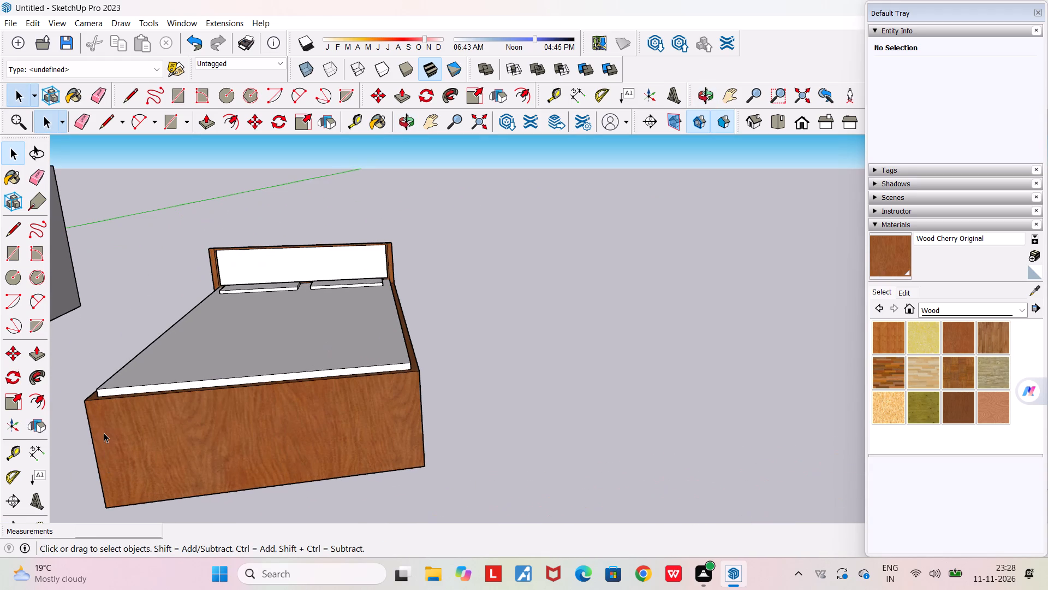
{"action": "middle_click_drag", "start_coordinate": [104, 432], "coordinate": [89, 520]}
{"action": "scroll", "coordinate": [90, 521], "scroll_direction": "down", "scroll_amount": 5}
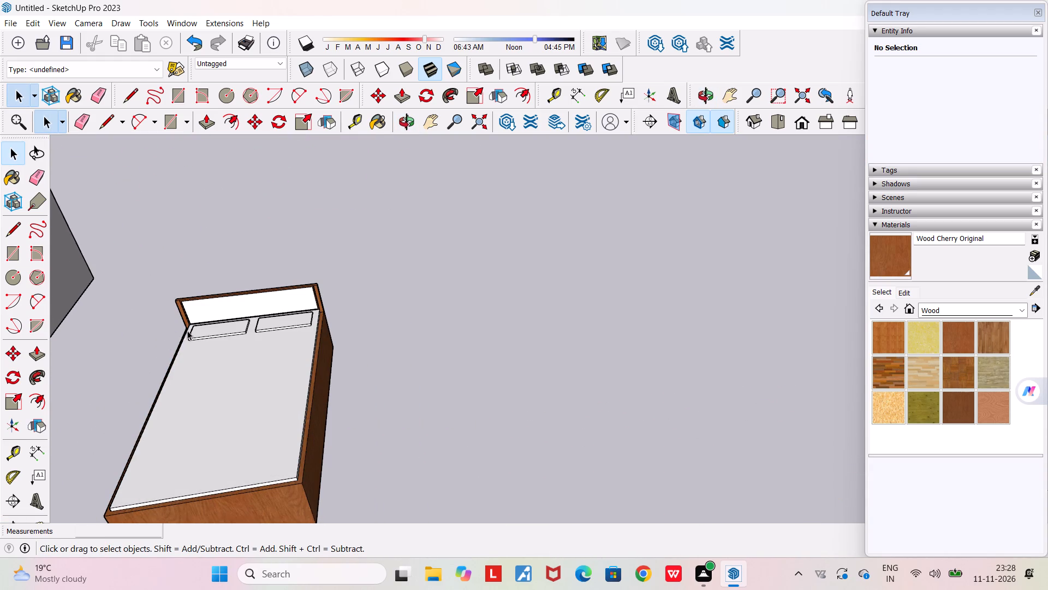
Switch the materials library from Wood to Colors, with the headboard in close view.
{"action": "scroll", "coordinate": [245, 287], "scroll_direction": "up", "scroll_amount": 6}
{"action": "scroll", "coordinate": [205, 327], "scroll_direction": "up", "scroll_amount": 7}
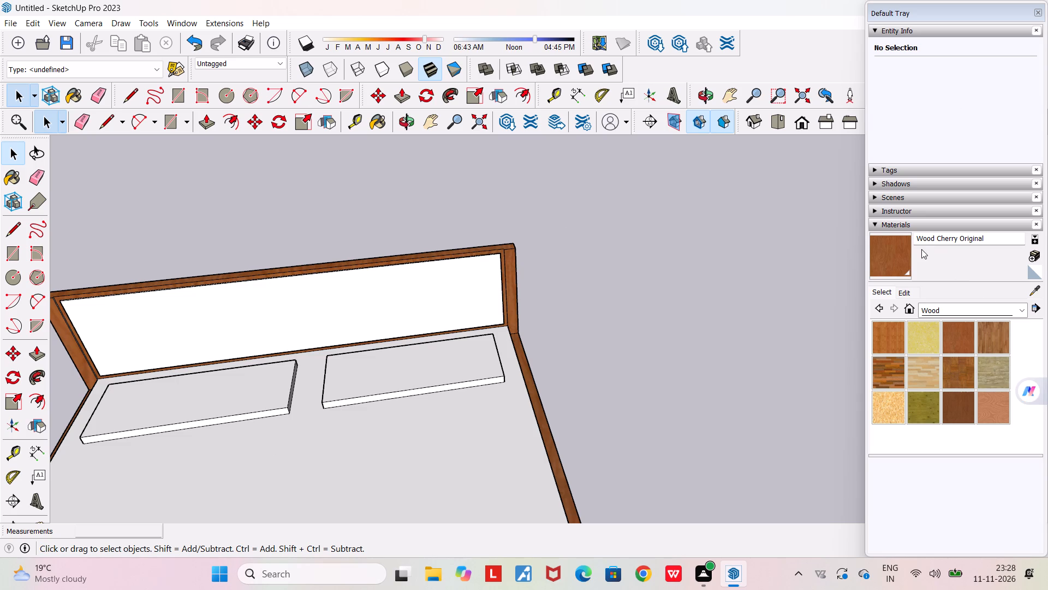
{"action": "left_click", "coordinate": [955, 311]}
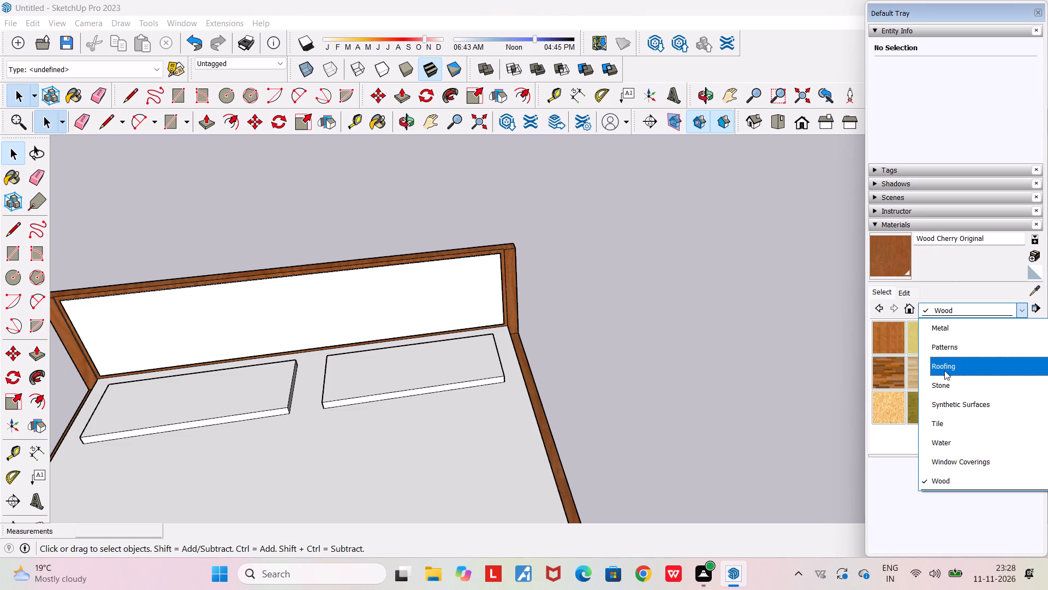
{"action": "scroll", "coordinate": [930, 442], "scroll_direction": "down", "scroll_amount": 4}
{"action": "scroll", "coordinate": [930, 441], "scroll_direction": "up", "scroll_amount": 3}
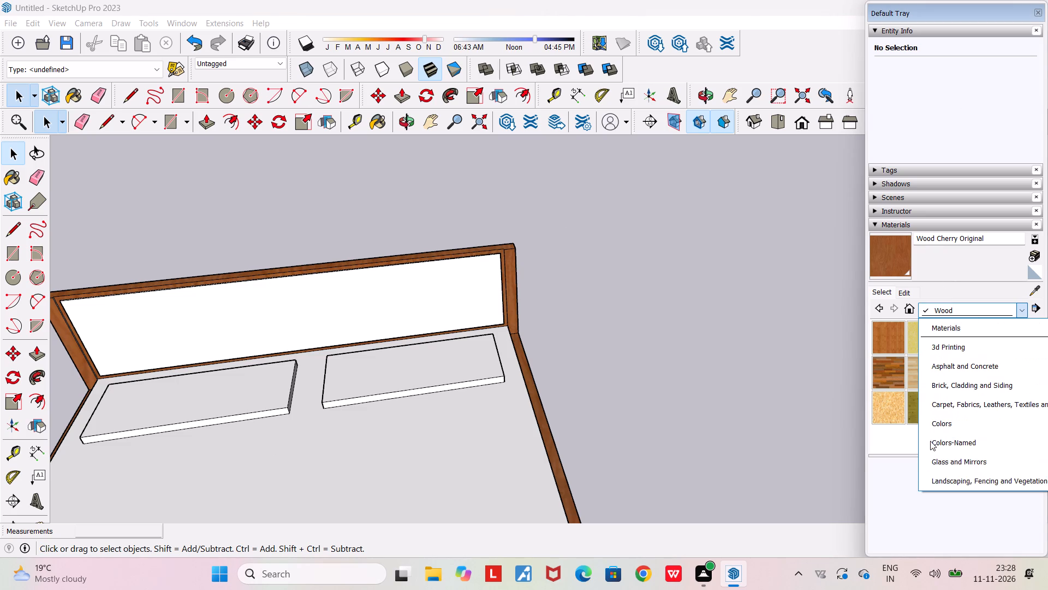
{"action": "scroll", "coordinate": [930, 441], "scroll_direction": "up", "scroll_amount": 1}
{"action": "left_click", "coordinate": [942, 438]}
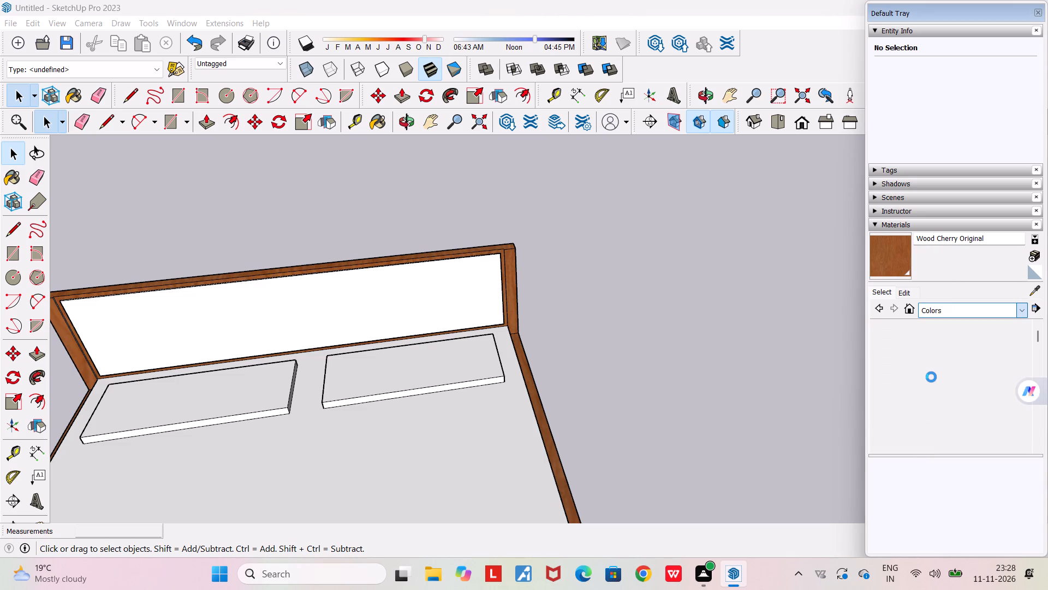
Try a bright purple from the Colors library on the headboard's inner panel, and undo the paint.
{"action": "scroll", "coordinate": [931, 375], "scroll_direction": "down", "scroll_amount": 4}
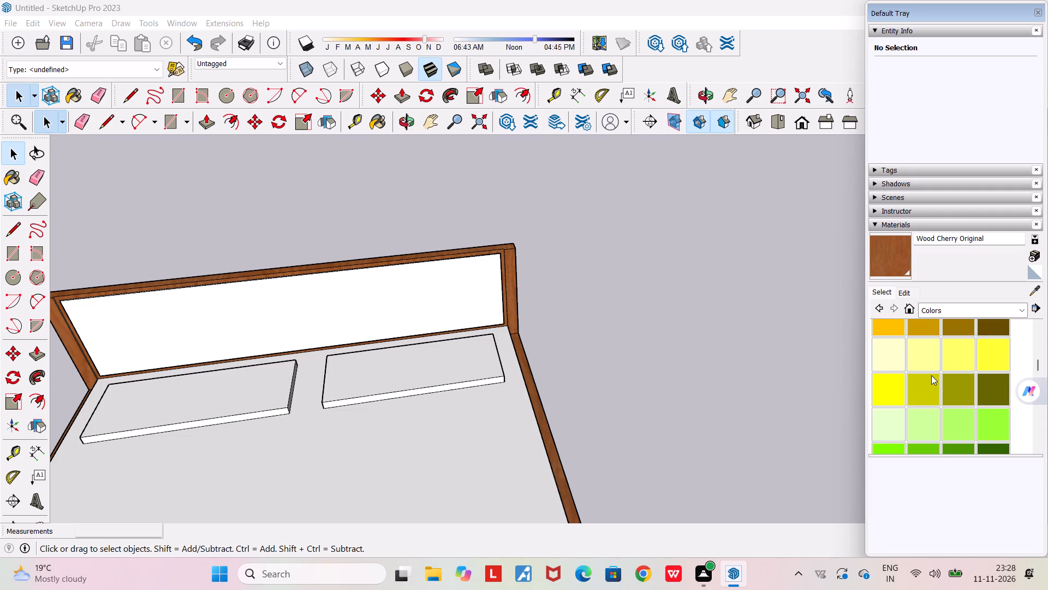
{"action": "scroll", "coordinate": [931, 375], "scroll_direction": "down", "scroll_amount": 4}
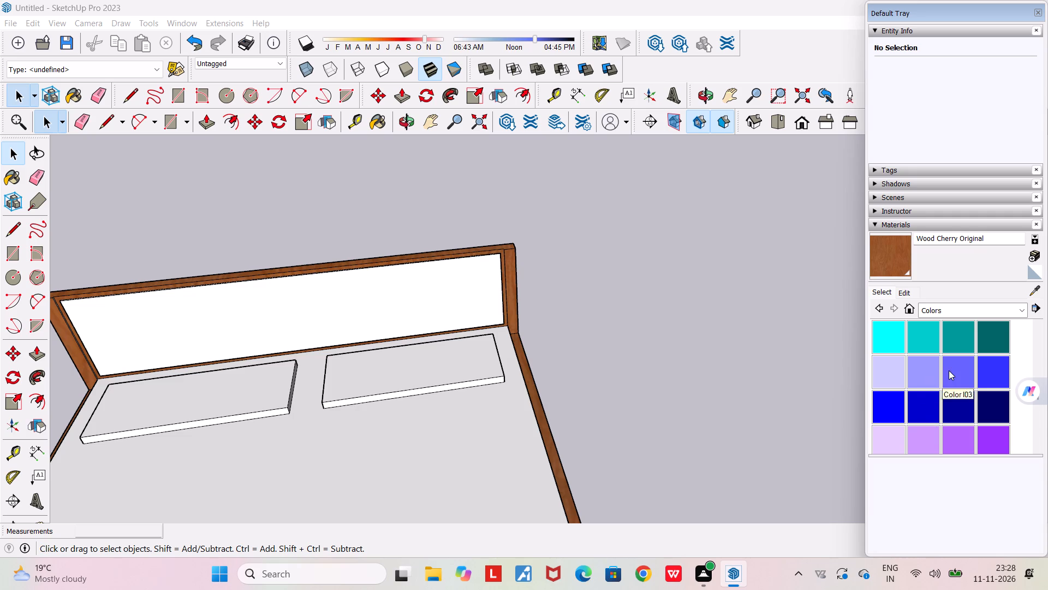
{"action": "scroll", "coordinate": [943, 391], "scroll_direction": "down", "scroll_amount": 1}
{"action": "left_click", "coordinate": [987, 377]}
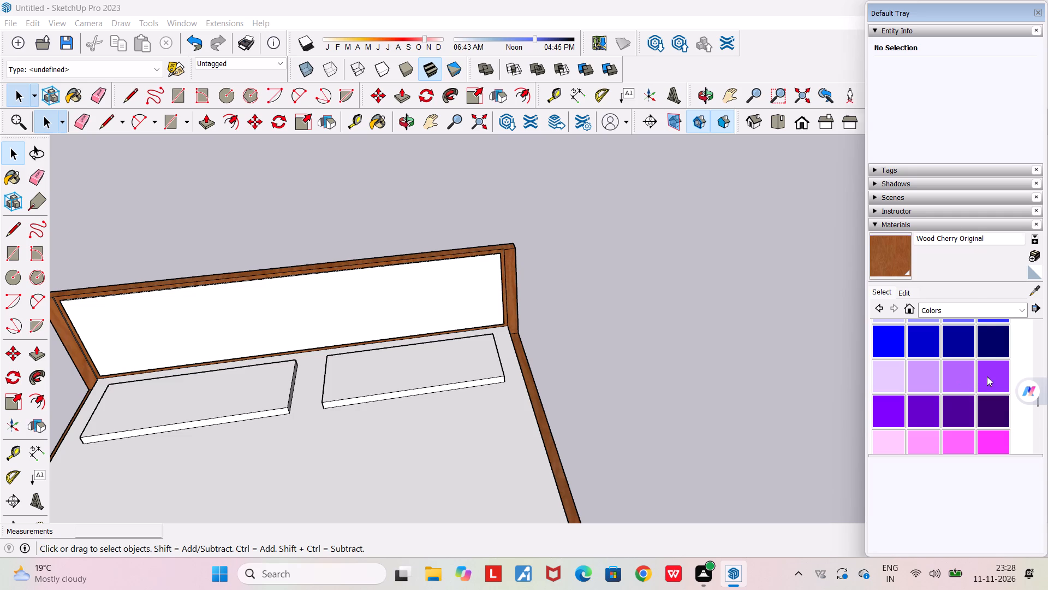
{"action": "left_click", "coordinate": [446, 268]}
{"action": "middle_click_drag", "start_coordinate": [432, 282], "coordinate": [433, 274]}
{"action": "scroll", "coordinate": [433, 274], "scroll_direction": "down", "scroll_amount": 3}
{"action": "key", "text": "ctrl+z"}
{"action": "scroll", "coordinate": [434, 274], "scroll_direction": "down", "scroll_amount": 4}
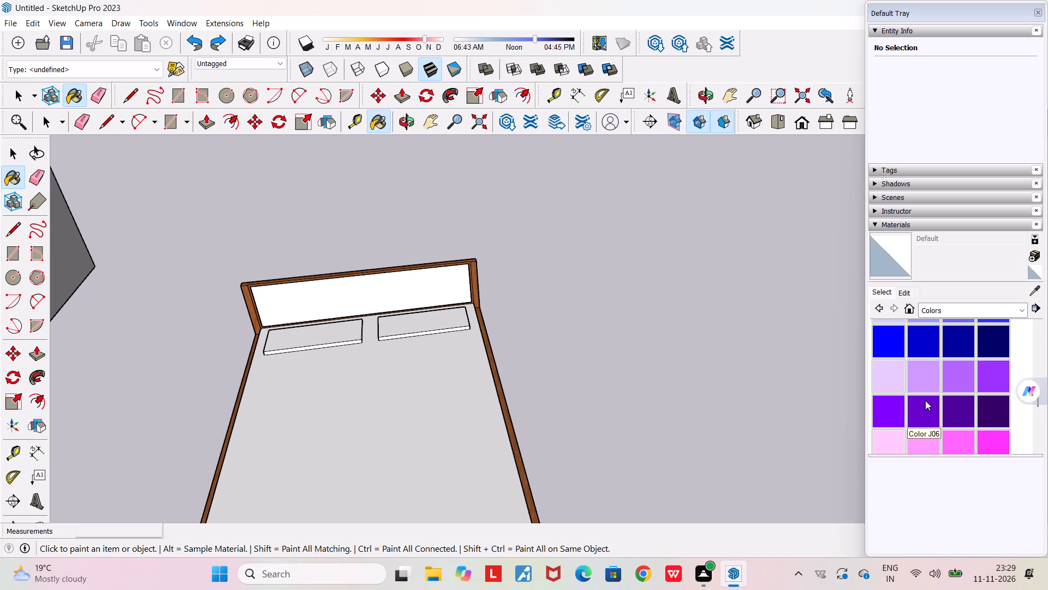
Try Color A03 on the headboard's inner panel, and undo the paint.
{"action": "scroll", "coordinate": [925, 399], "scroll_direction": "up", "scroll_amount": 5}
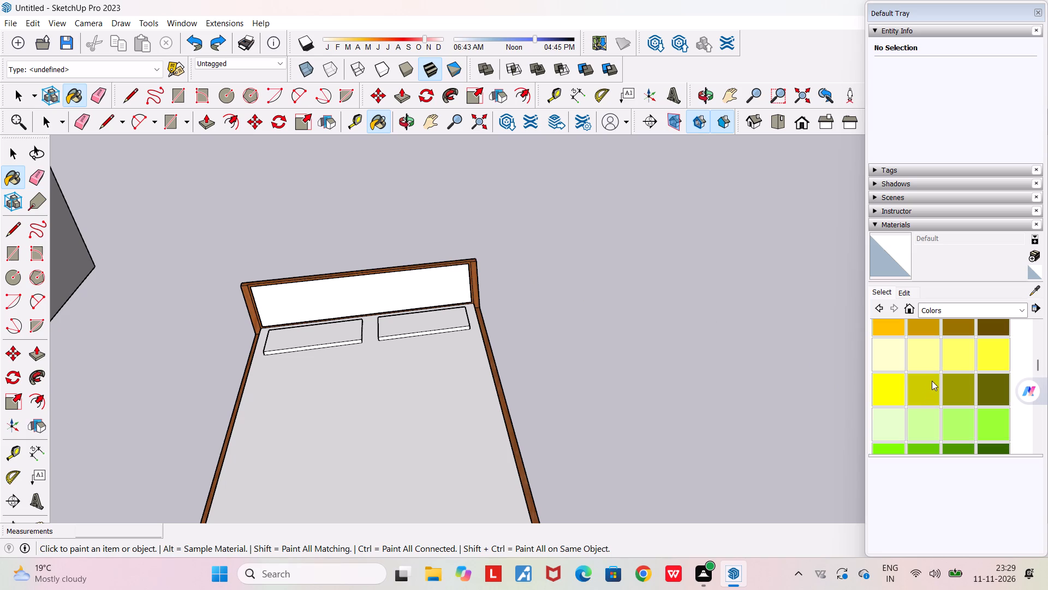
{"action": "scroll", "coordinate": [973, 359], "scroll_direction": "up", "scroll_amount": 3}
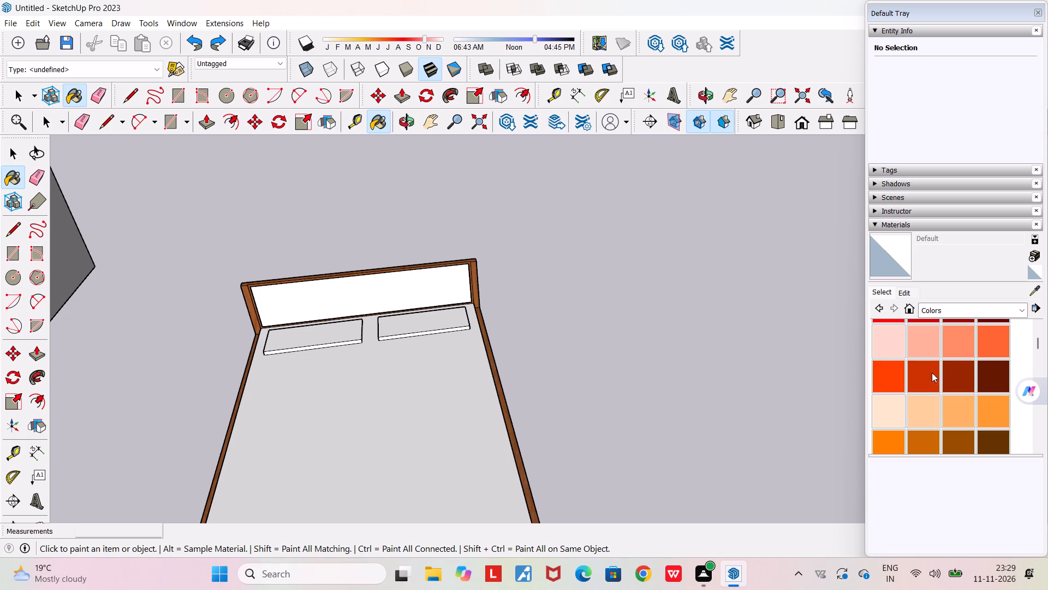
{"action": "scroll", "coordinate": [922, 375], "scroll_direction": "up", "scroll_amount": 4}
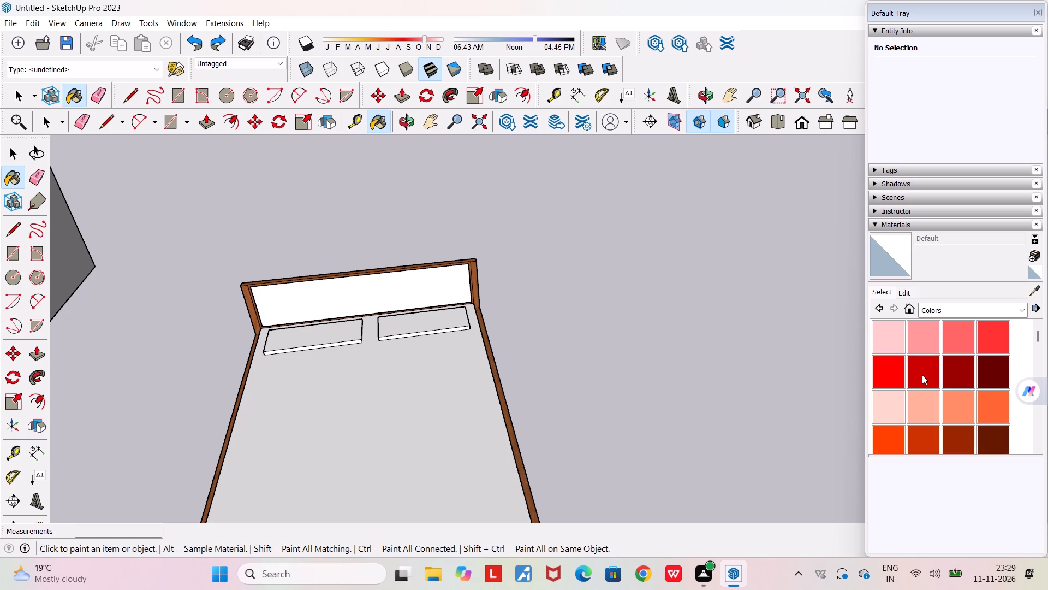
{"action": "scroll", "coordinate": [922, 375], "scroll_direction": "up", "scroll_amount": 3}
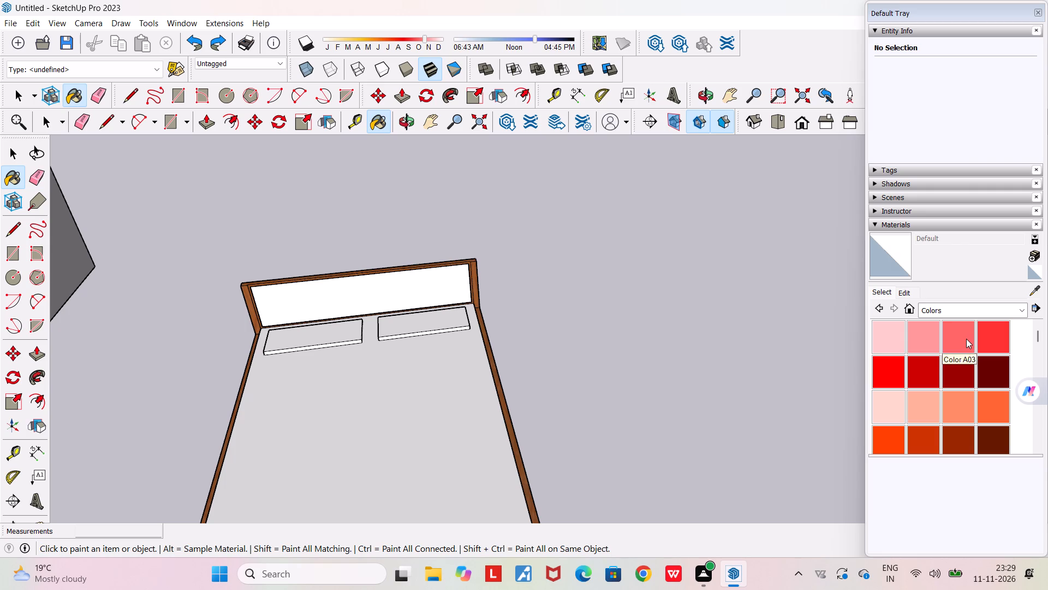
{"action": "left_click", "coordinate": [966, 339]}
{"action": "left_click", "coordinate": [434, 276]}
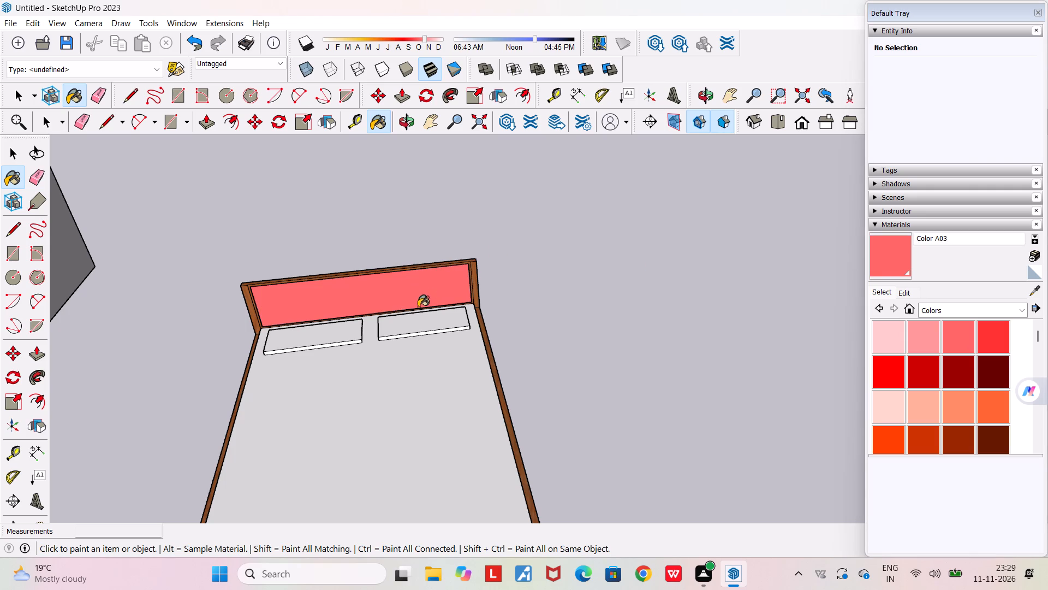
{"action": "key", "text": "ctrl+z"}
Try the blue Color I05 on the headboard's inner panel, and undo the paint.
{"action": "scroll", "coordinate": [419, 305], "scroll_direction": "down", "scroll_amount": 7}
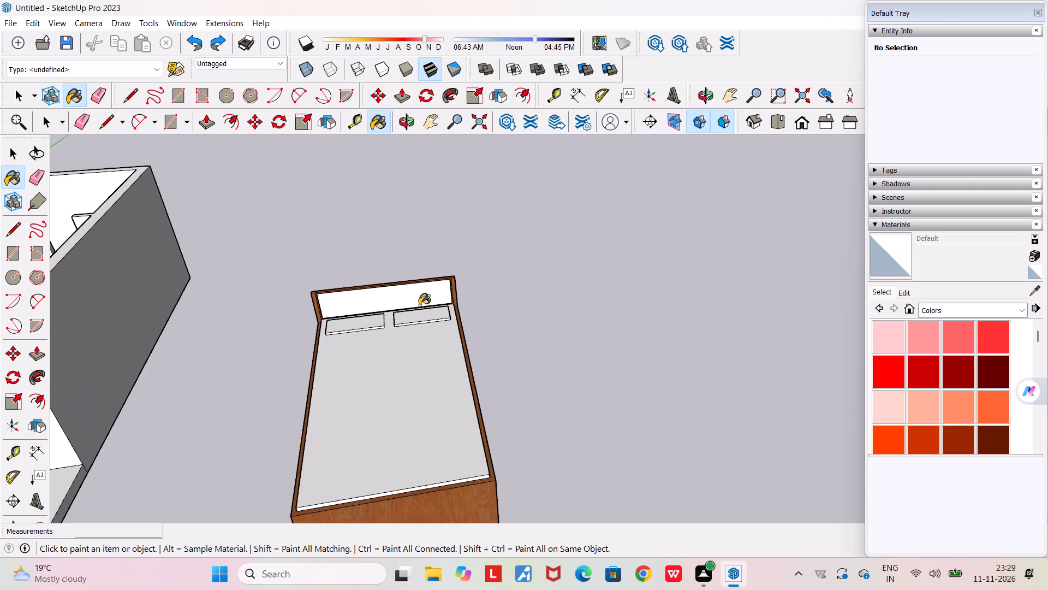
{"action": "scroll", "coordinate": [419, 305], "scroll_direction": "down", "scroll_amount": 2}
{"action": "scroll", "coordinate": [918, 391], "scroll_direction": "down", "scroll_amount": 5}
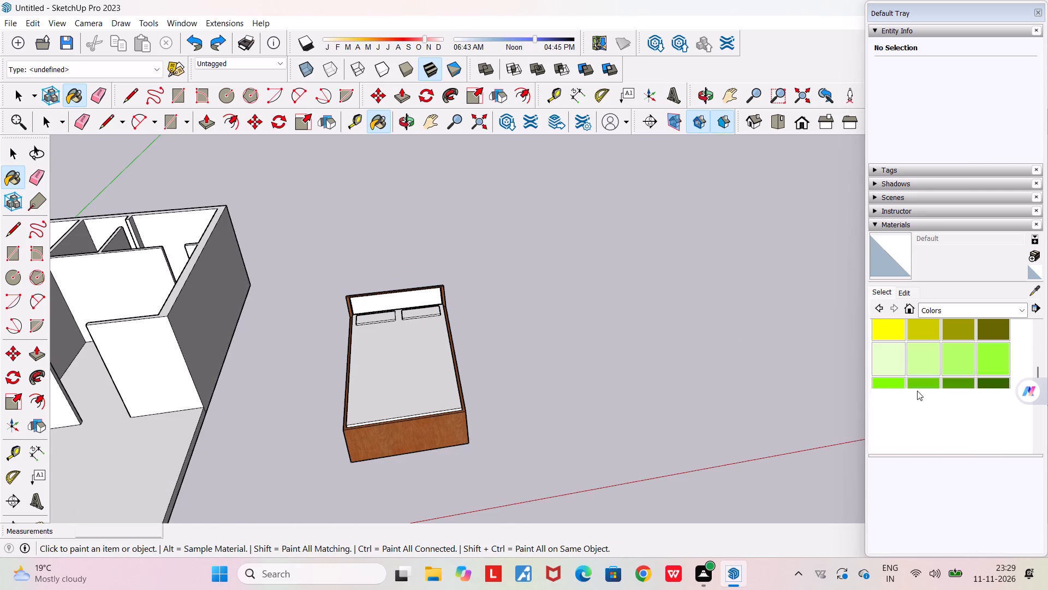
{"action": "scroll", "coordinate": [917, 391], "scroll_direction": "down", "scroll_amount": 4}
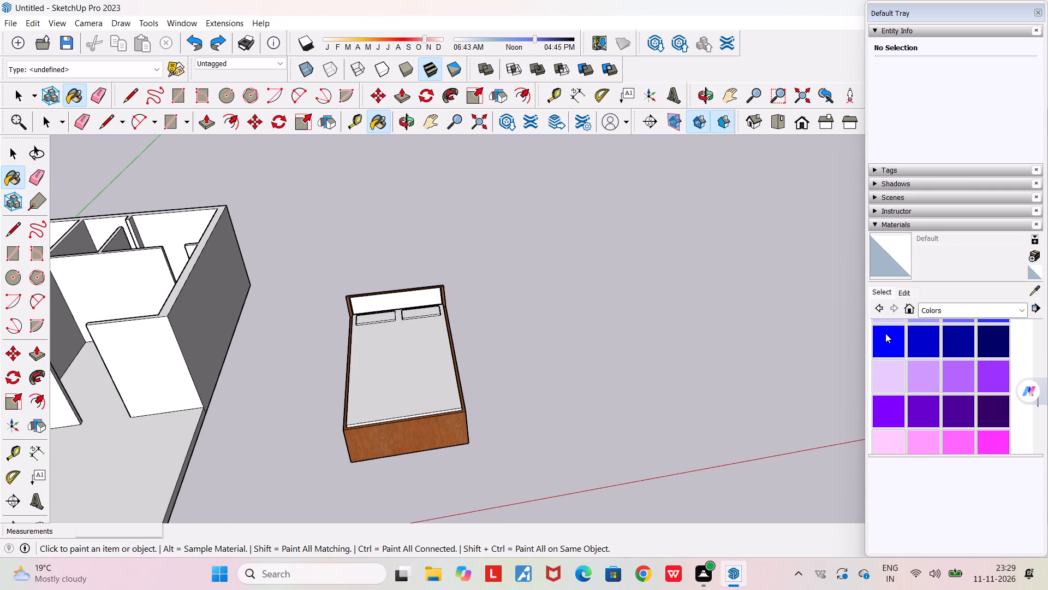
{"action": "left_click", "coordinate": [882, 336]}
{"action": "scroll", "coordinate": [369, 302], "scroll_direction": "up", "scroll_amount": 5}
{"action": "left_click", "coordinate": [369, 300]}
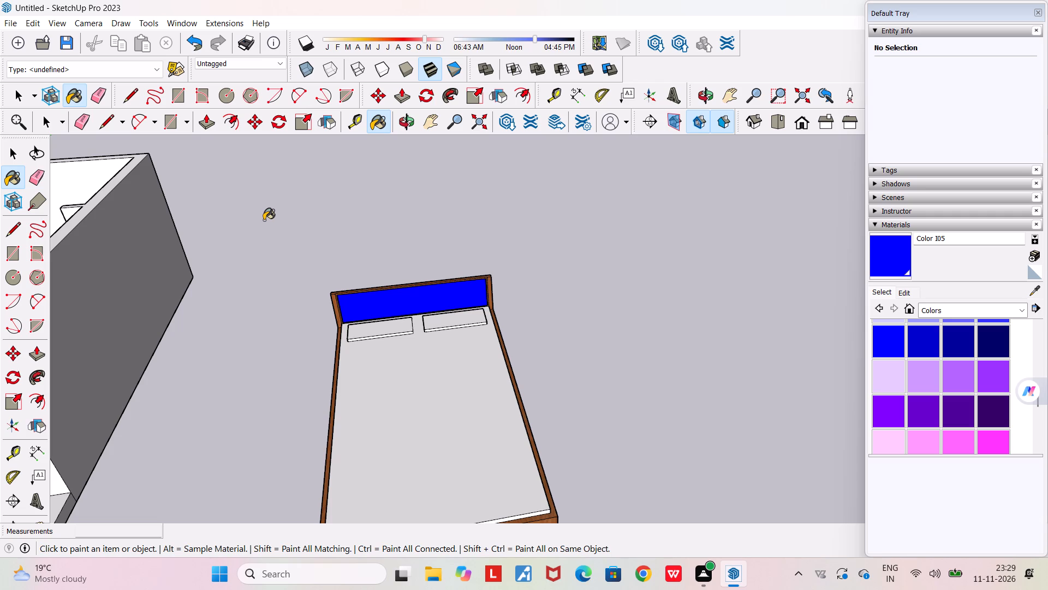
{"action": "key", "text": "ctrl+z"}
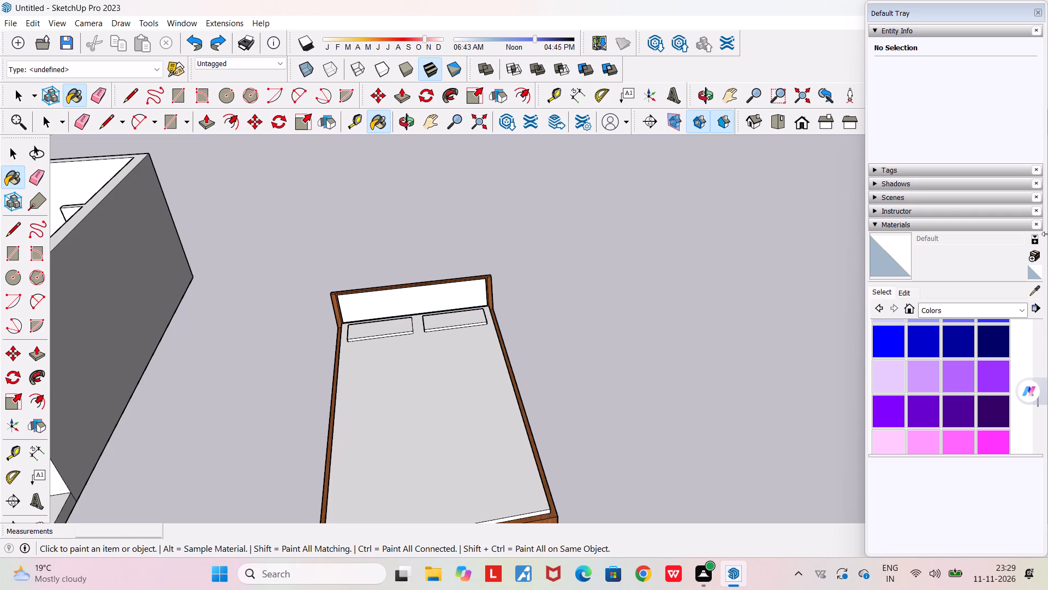
Paint the headboard's inner panel, the mattress top and the tops of both pillows with Color M06.
{"action": "scroll", "coordinate": [989, 390], "scroll_direction": "down", "scroll_amount": 1}
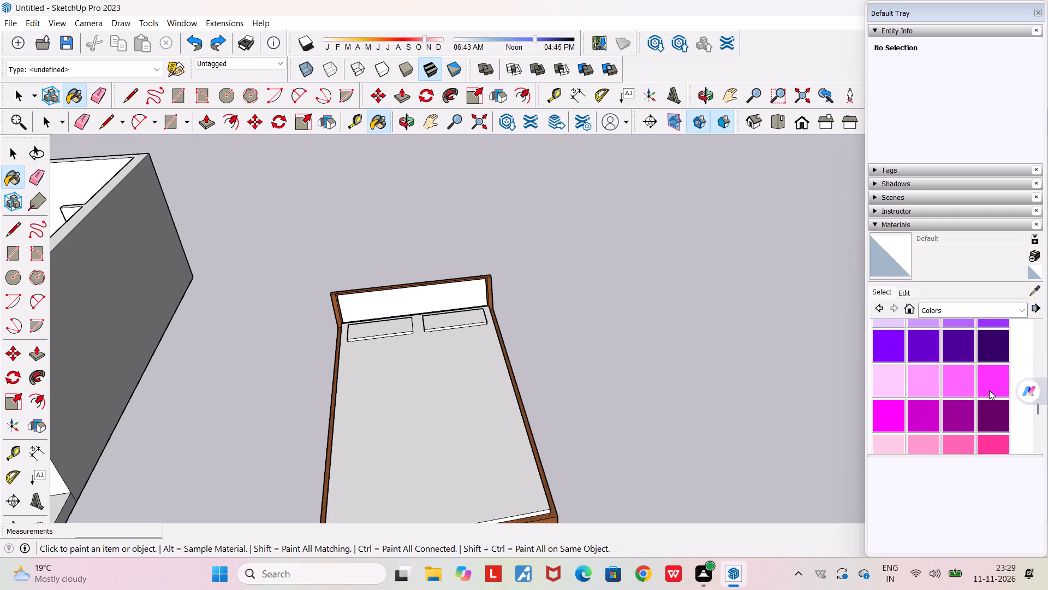
{"action": "scroll", "coordinate": [989, 390], "scroll_direction": "down", "scroll_amount": 2}
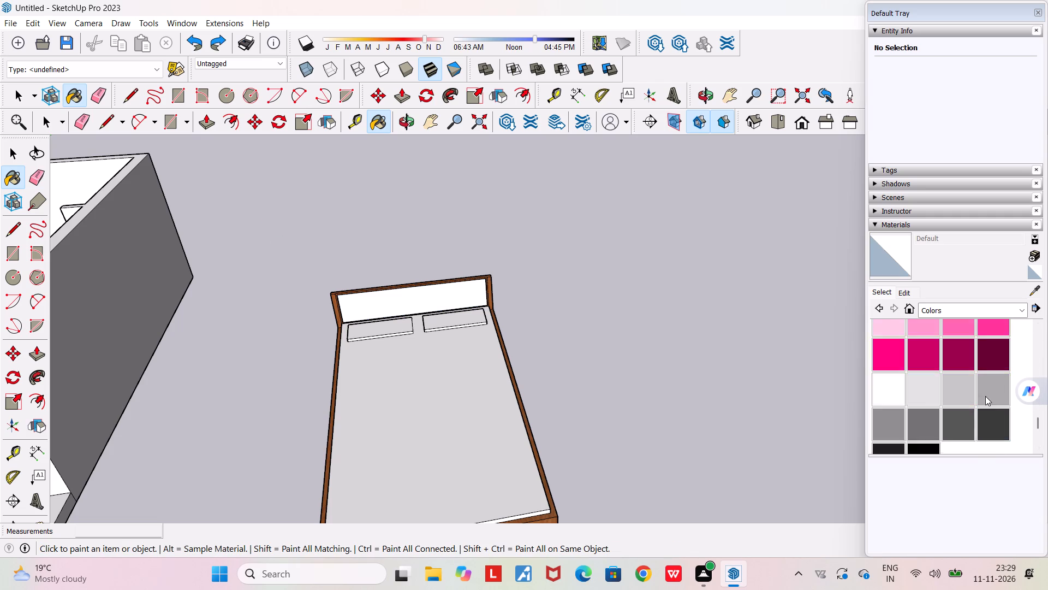
{"action": "scroll", "coordinate": [985, 396], "scroll_direction": "down", "scroll_amount": 1}
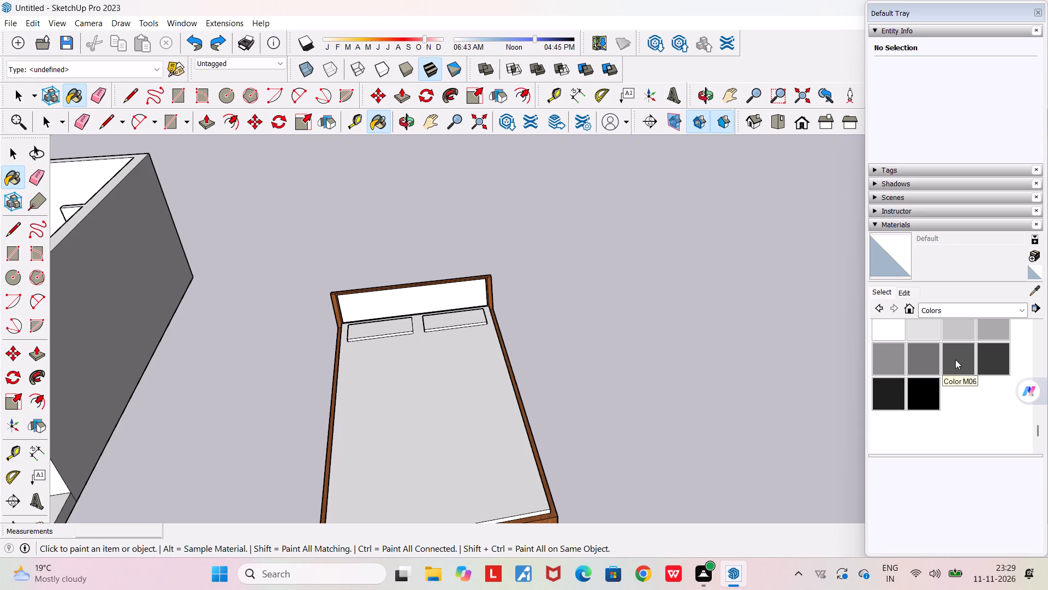
{"action": "left_click", "coordinate": [955, 359]}
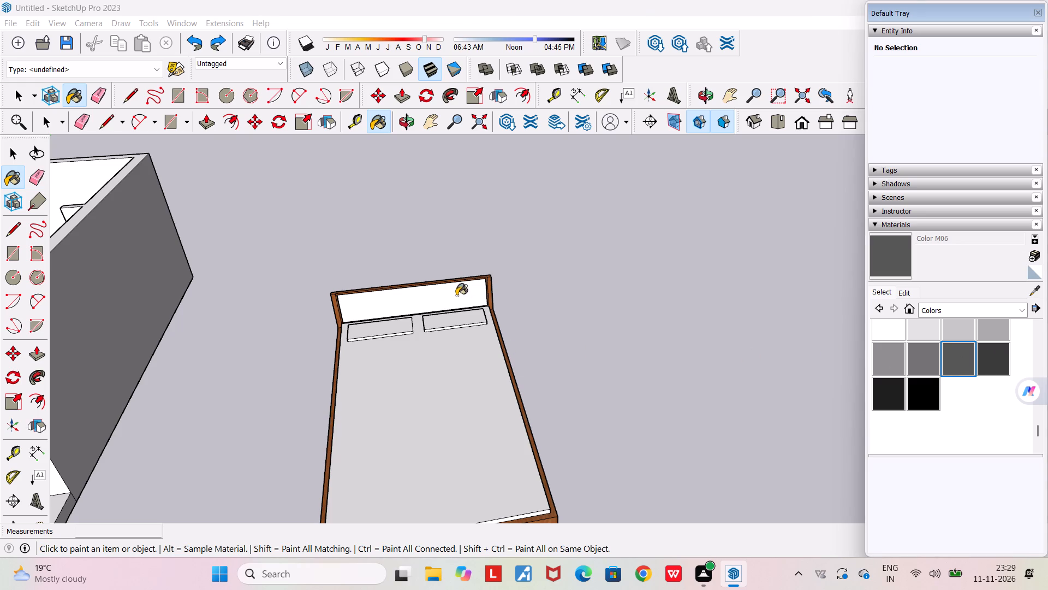
{"action": "left_click", "coordinate": [456, 295]}
{"action": "scroll", "coordinate": [406, 422], "scroll_direction": "up", "scroll_amount": 2}
{"action": "left_click", "coordinate": [410, 416]}
{"action": "scroll", "coordinate": [382, 327], "scroll_direction": "up", "scroll_amount": 4}
{"action": "left_click", "coordinate": [386, 310]}
{"action": "left_click", "coordinate": [491, 284]}
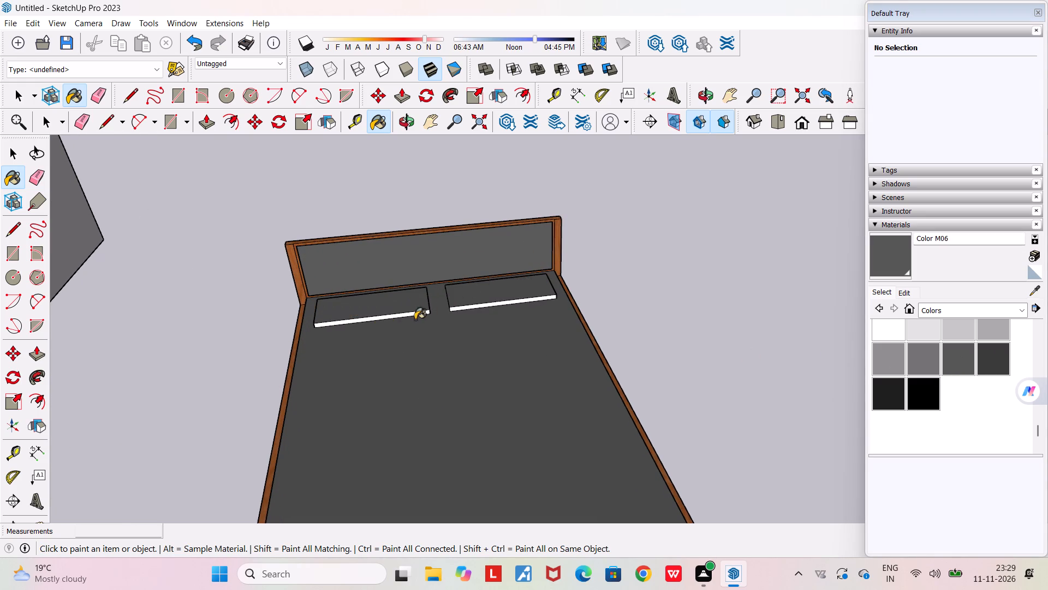
Paint the front faces and the facing inner ends of both pillows with Color M06.
{"action": "scroll", "coordinate": [404, 319], "scroll_direction": "up", "scroll_amount": 12}
{"action": "left_click", "coordinate": [388, 315]}
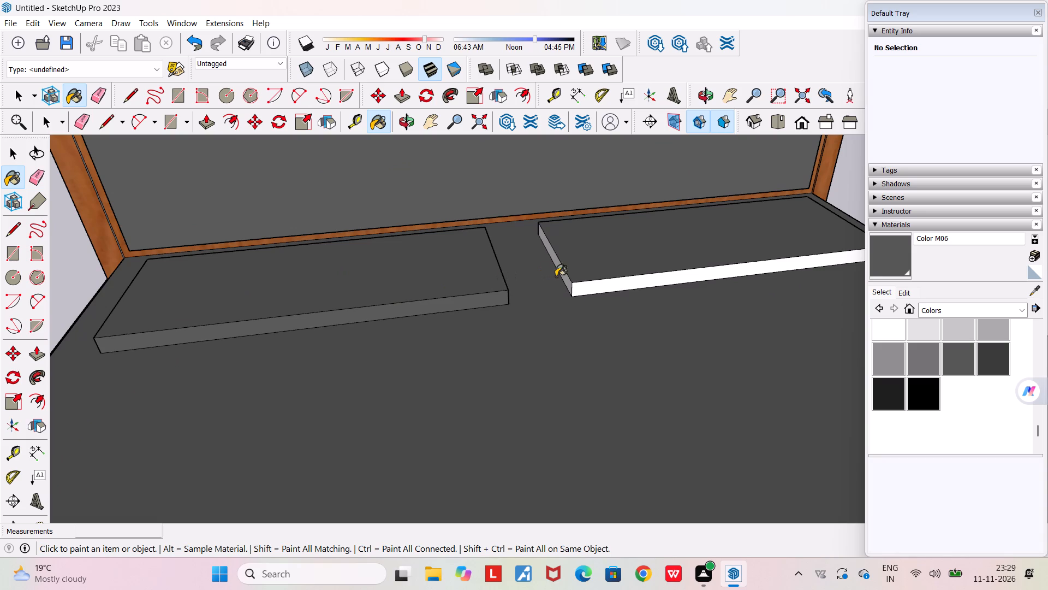
{"action": "left_click", "coordinate": [566, 276]}
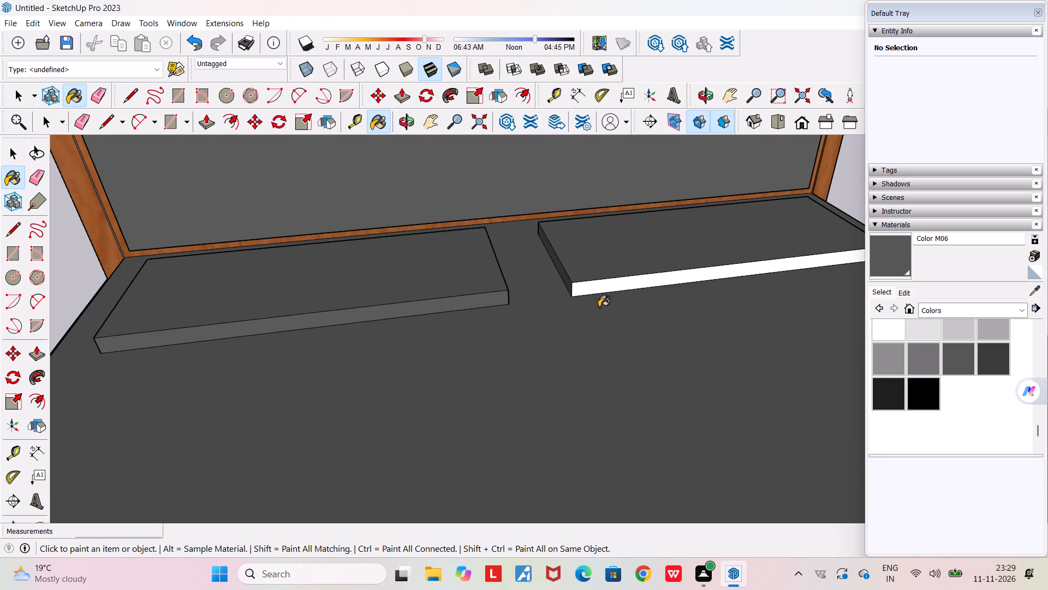
{"action": "left_click", "coordinate": [615, 287]}
{"action": "middle_click_drag", "start_coordinate": [653, 281], "coordinate": [437, 255]}
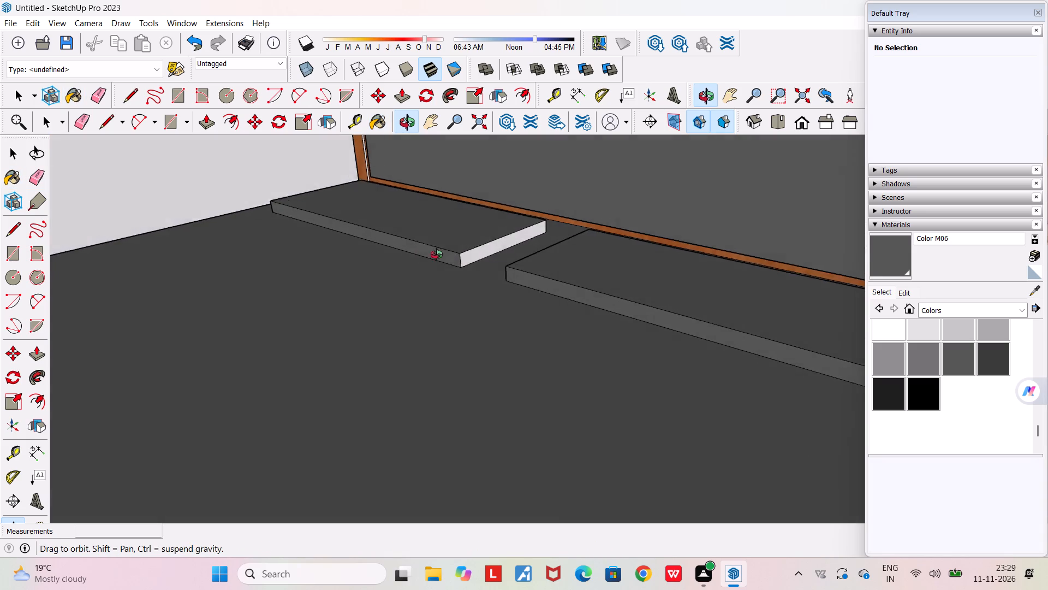
{"action": "middle_click_drag", "start_coordinate": [437, 255], "coordinate": [406, 247]}
{"action": "left_click", "coordinate": [514, 240]}
Paint the outer ends of both pillows and one long side of the mattress with Color M06.
{"action": "middle_click_drag", "start_coordinate": [611, 309], "coordinate": [504, 276]}
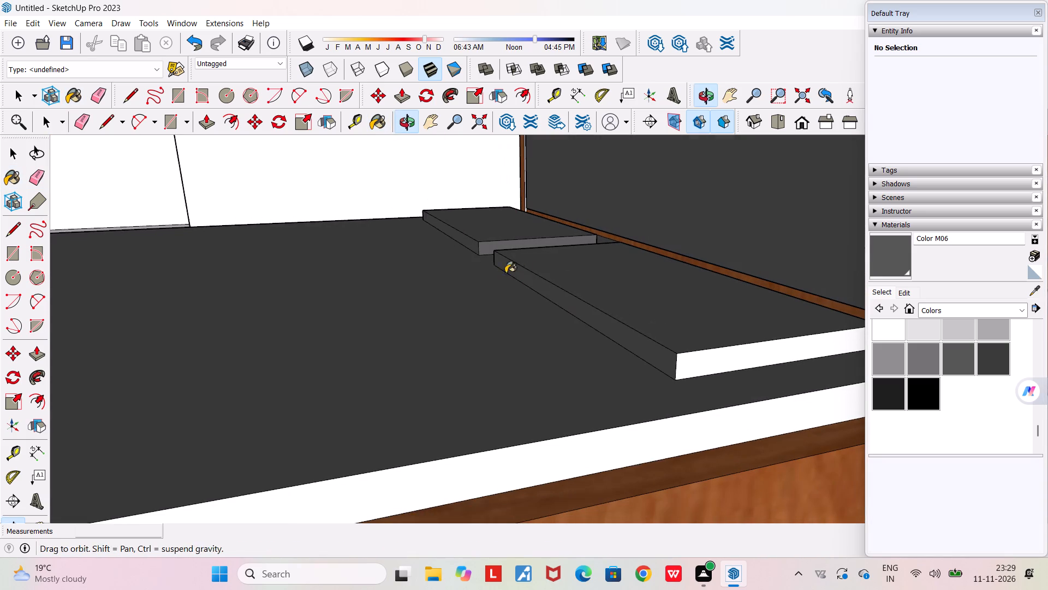
{"action": "left_click", "coordinate": [697, 363]}
{"action": "left_click", "coordinate": [675, 435]}
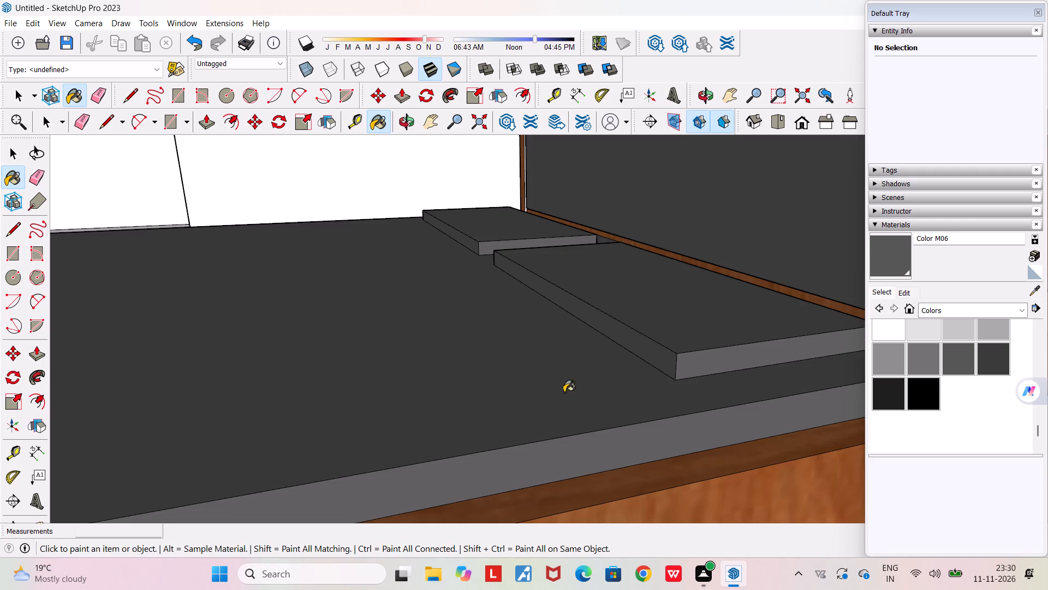
{"action": "middle_click_drag", "start_coordinate": [543, 372], "coordinate": [763, 398]}
{"action": "scroll", "coordinate": [763, 398], "scroll_direction": "down", "scroll_amount": 12}
{"action": "middle_click_drag", "start_coordinate": [516, 409], "coordinate": [906, 458]}
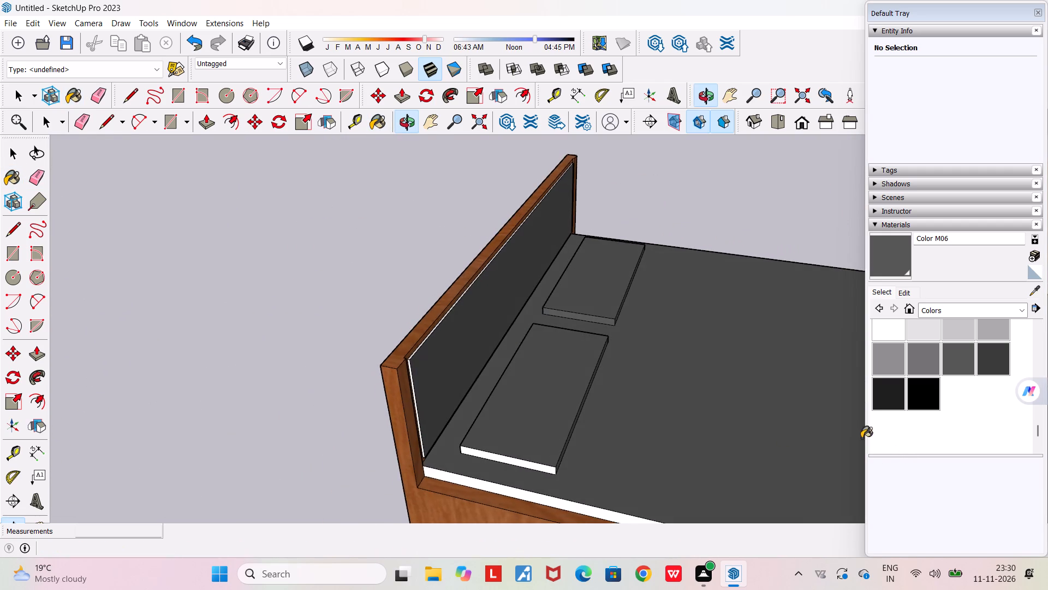
{"action": "scroll", "coordinate": [516, 467], "scroll_direction": "up", "scroll_amount": 6}
{"action": "left_click", "coordinate": [480, 448]}
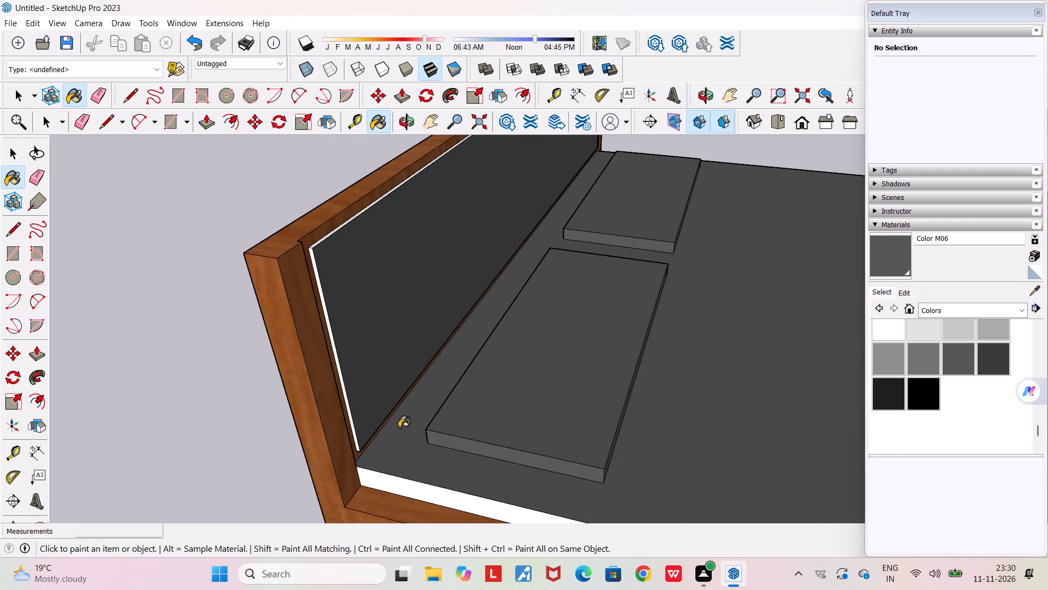
Paint the headboard panel's top edge and its exposed side edge with Color M06.
{"action": "scroll", "coordinate": [286, 348], "scroll_direction": "up", "scroll_amount": 4}
{"action": "left_click", "coordinate": [337, 287]}
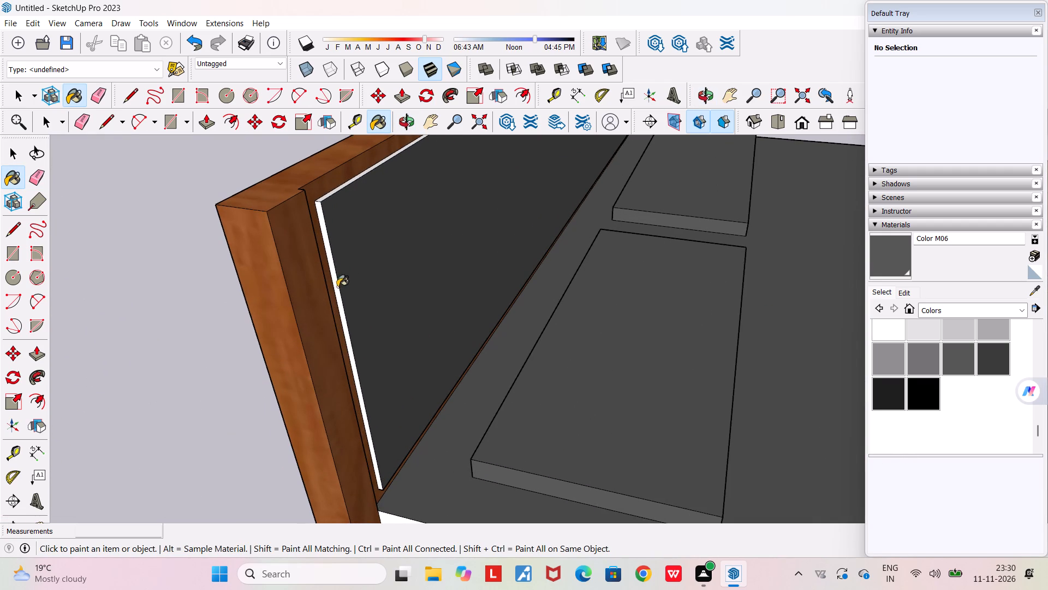
{"action": "middle_click_drag", "start_coordinate": [356, 261], "coordinate": [352, 464]}
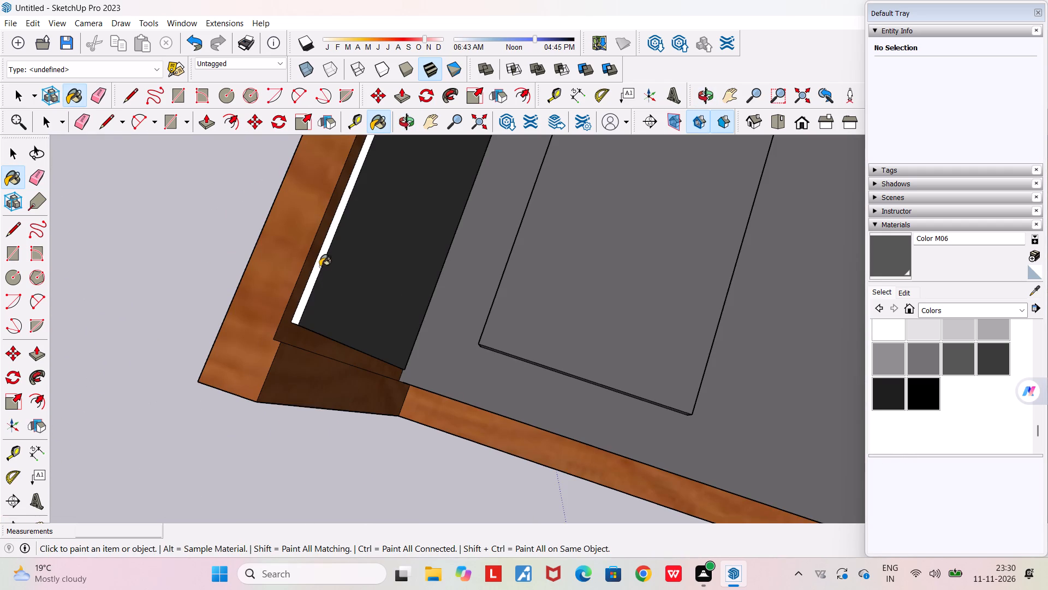
{"action": "left_click", "coordinate": [320, 264]}
Paint the mattress's remaining white long side with Color M06.
{"action": "scroll", "coordinate": [338, 275], "scroll_direction": "down", "scroll_amount": 7}
{"action": "middle_click_drag", "start_coordinate": [389, 297], "coordinate": [382, 195]}
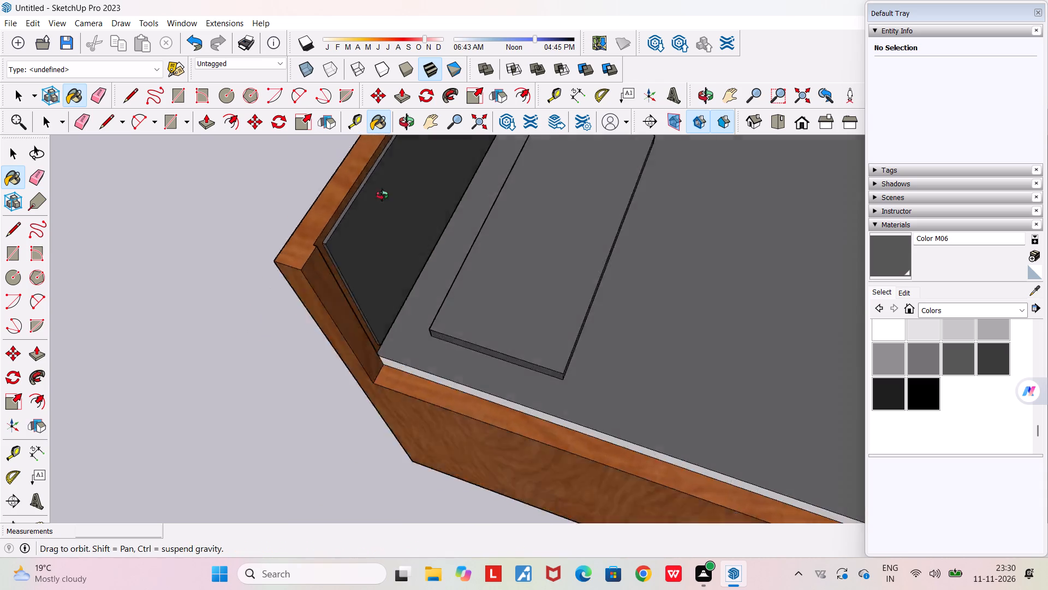
{"action": "middle_click_drag", "start_coordinate": [382, 195], "coordinate": [374, 29]}
{"action": "left_click", "coordinate": [527, 415]}
Paint the white side edge at the opposite end of the headboard panel with Color M06.
{"action": "middle_click_drag", "start_coordinate": [580, 309], "coordinate": [533, 298]}
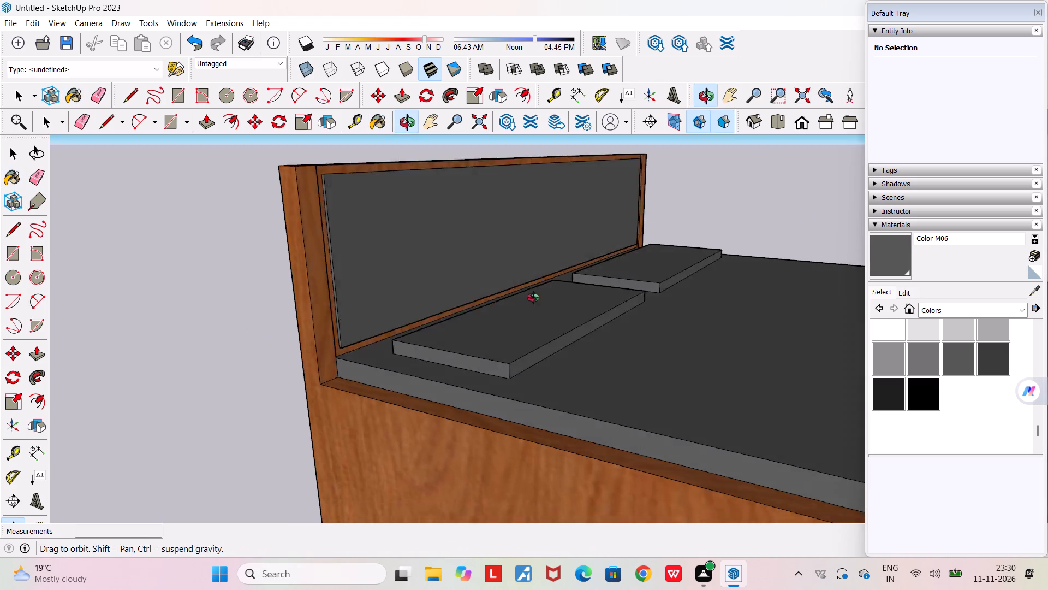
{"action": "middle_click_drag", "start_coordinate": [533, 298], "coordinate": [297, 290]}
{"action": "scroll", "coordinate": [297, 291], "scroll_direction": "down", "scroll_amount": 7}
{"action": "middle_click_drag", "start_coordinate": [626, 168], "coordinate": [356, 194]}
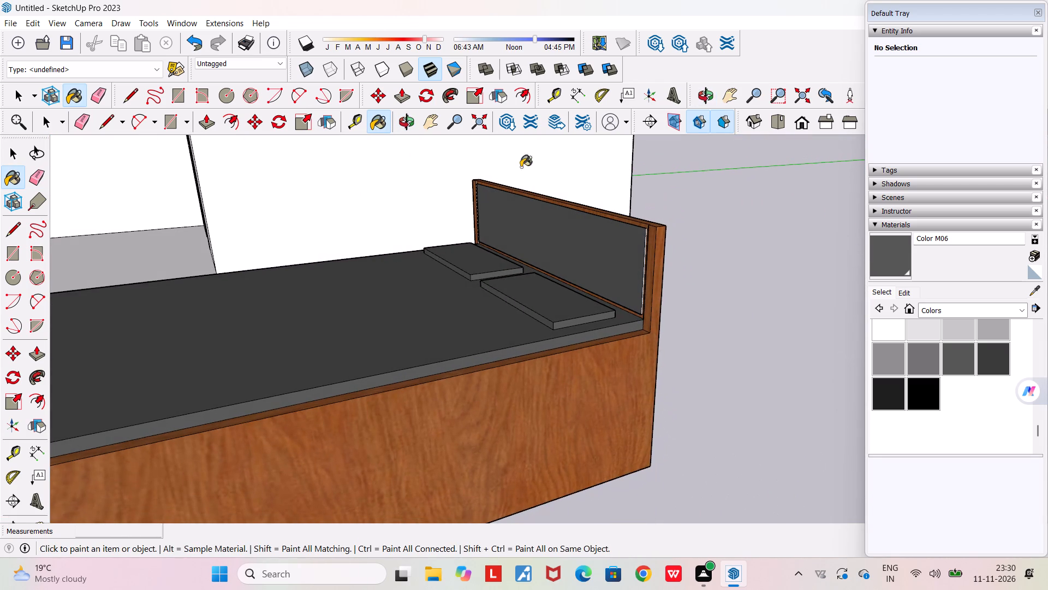
{"action": "scroll", "coordinate": [614, 225], "scroll_direction": "up", "scroll_amount": 8}
{"action": "scroll", "coordinate": [714, 261], "scroll_direction": "up", "scroll_amount": 8}
{"action": "scroll", "coordinate": [666, 265], "scroll_direction": "up", "scroll_amount": 8}
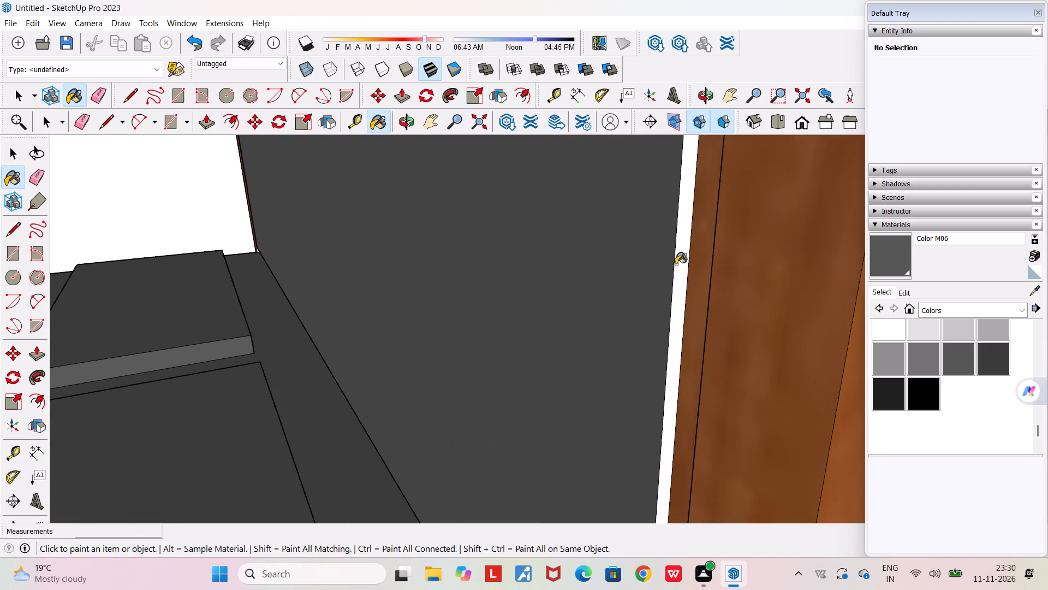
{"action": "scroll", "coordinate": [676, 264], "scroll_direction": "up", "scroll_amount": 7}
{"action": "left_click", "coordinate": [681, 259]}
Paint the mattress's foot-end face with Color M06.
{"action": "scroll", "coordinate": [673, 255], "scroll_direction": "down", "scroll_amount": 8}
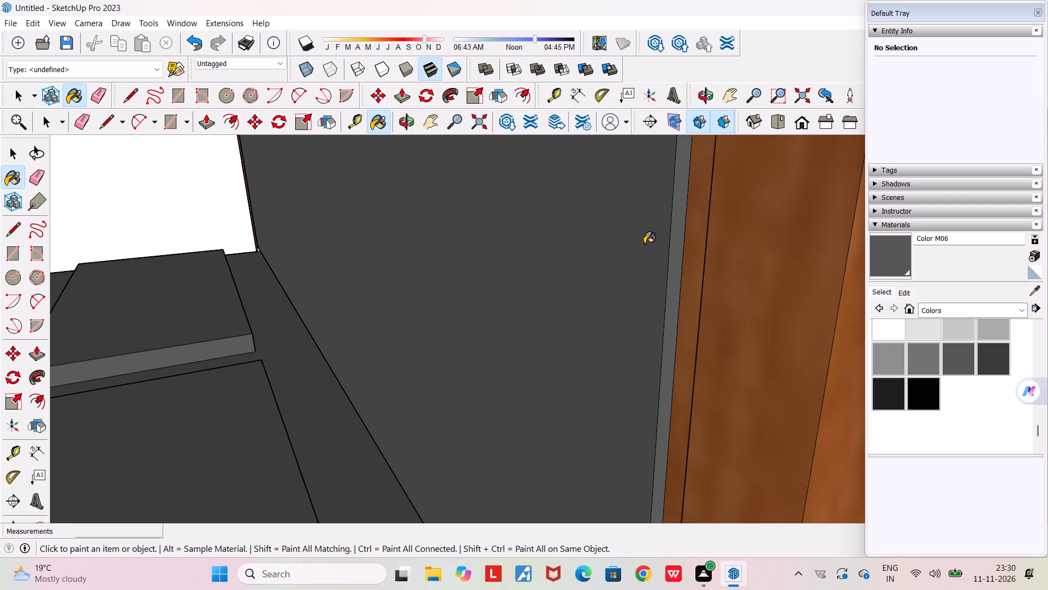
{"action": "scroll", "coordinate": [644, 244], "scroll_direction": "down", "scroll_amount": 14}
{"action": "scroll", "coordinate": [642, 243], "scroll_direction": "down", "scroll_amount": 18}
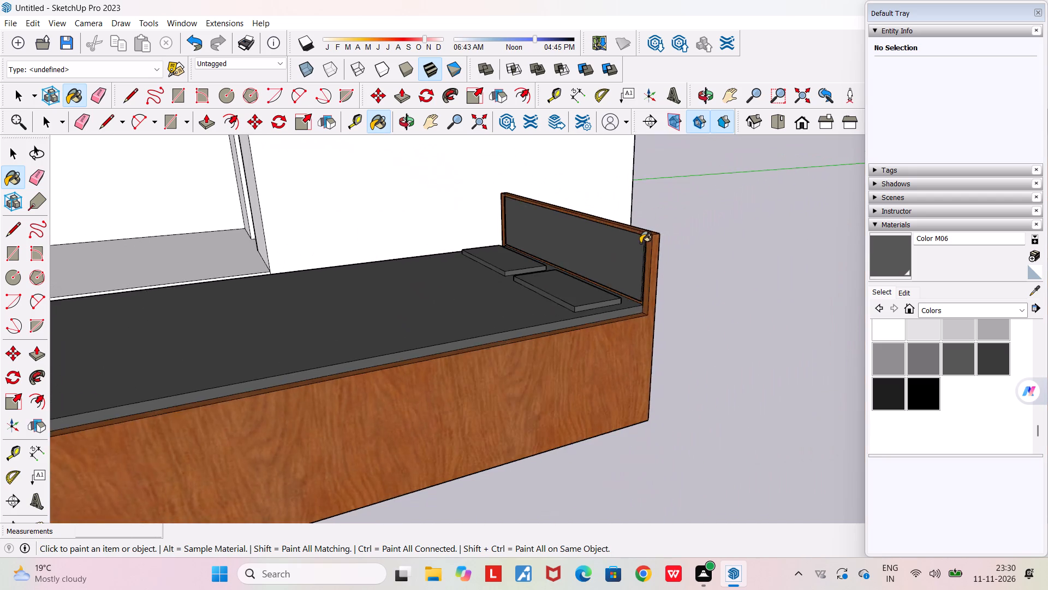
{"action": "scroll", "coordinate": [640, 243], "scroll_direction": "down", "scroll_amount": 3}
{"action": "middle_click_drag", "start_coordinate": [359, 340], "coordinate": [595, 308]}
{"action": "scroll", "coordinate": [365, 368], "scroll_direction": "up", "scroll_amount": 6}
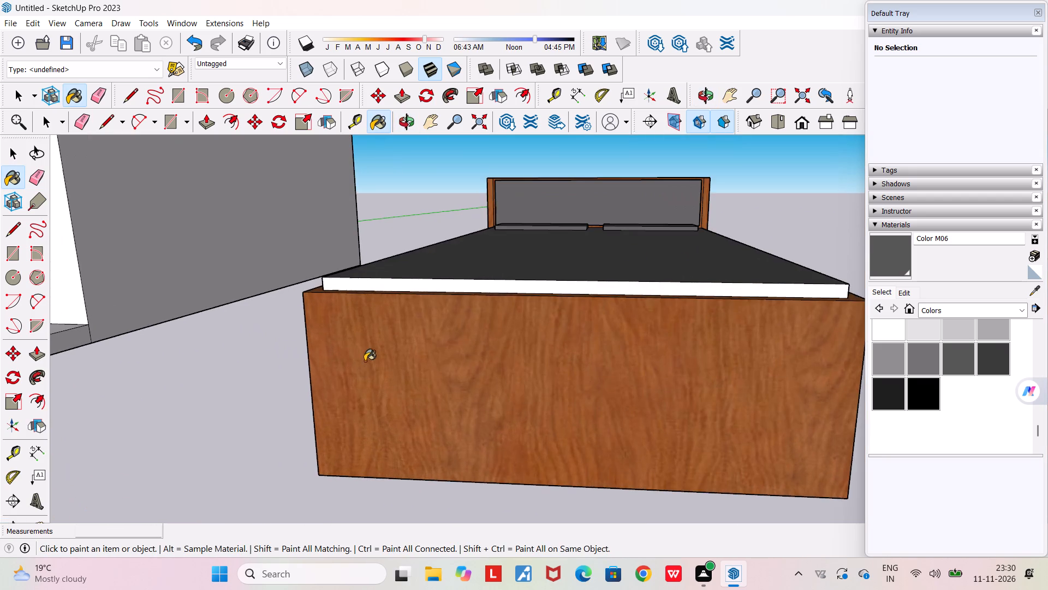
{"action": "scroll", "coordinate": [377, 321], "scroll_direction": "up", "scroll_amount": 6}
{"action": "left_click", "coordinate": [390, 270]}
{"action": "scroll", "coordinate": [390, 270], "scroll_direction": "down", "scroll_amount": 4}
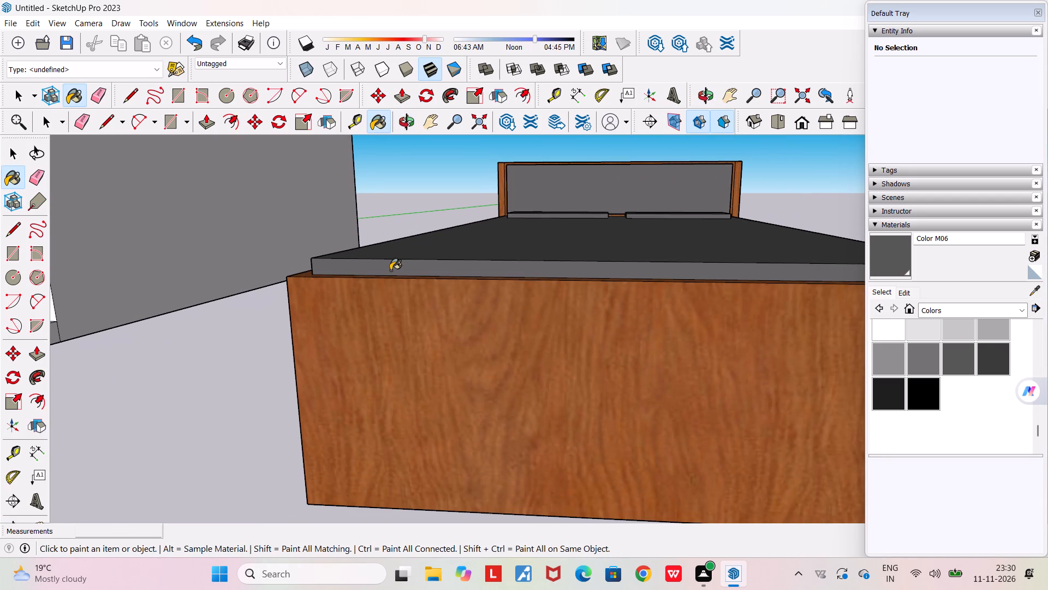
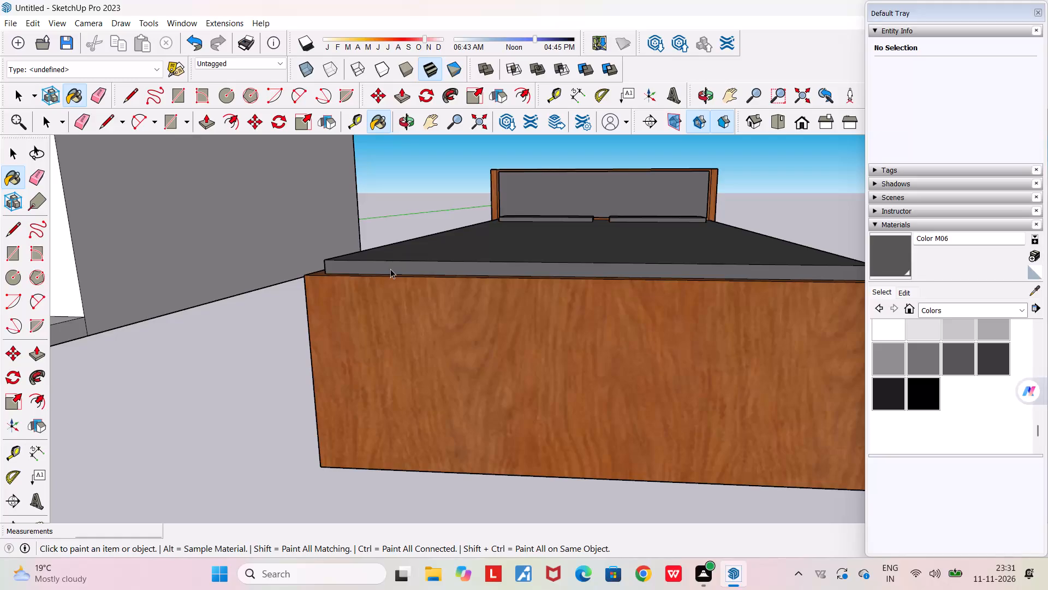
Make the entire bed, including its mattress, pillows and headboard, into one component with the default settings.
{"action": "key", "text": "space"}
{"action": "scroll", "coordinate": [390, 269], "scroll_direction": "down", "scroll_amount": 6}
{"action": "scroll", "coordinate": [383, 299], "scroll_direction": "up", "scroll_amount": 1}
{"action": "middle_click_drag", "start_coordinate": [379, 311], "coordinate": [354, 467]}
{"action": "scroll", "coordinate": [354, 468], "scroll_direction": "down", "scroll_amount": 10}
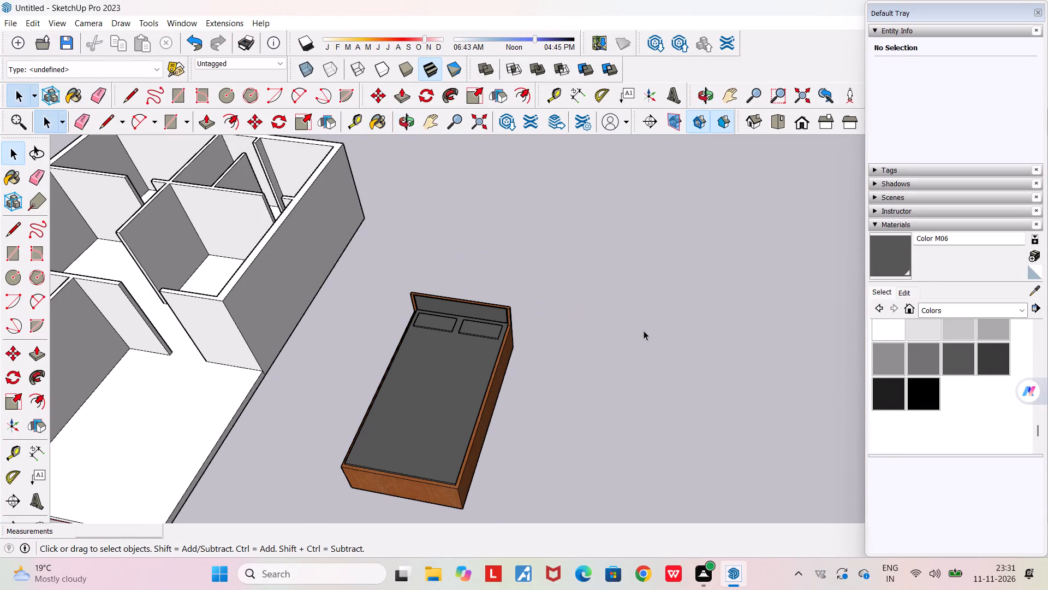
{"action": "left_click", "coordinate": [644, 331]}
{"action": "middle_click_drag", "start_coordinate": [596, 359], "coordinate": [741, 278]}
{"action": "scroll", "coordinate": [741, 278], "scroll_direction": "down", "scroll_amount": 12}
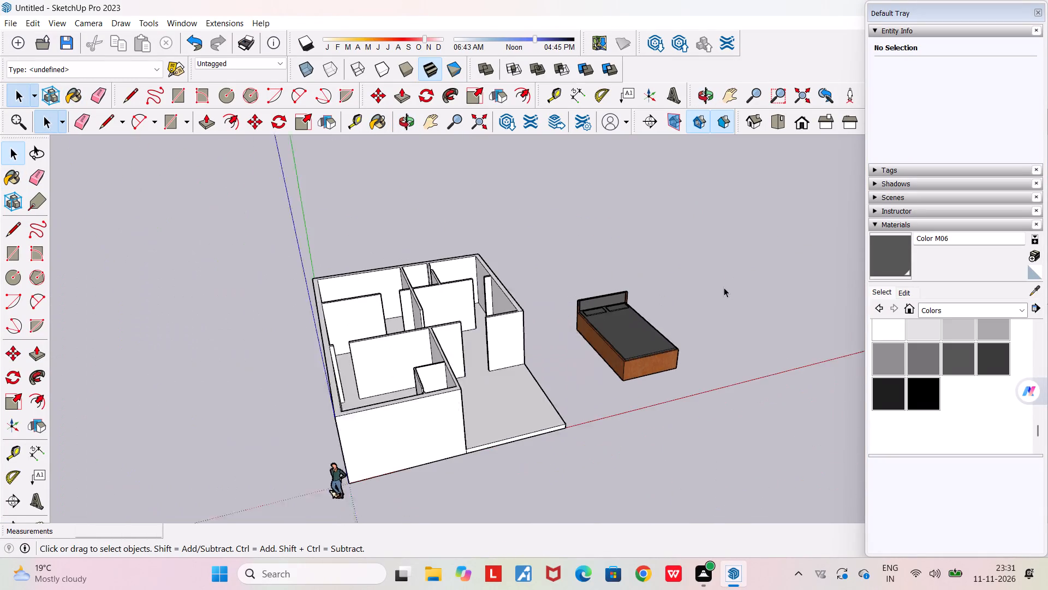
{"action": "middle_click_drag", "start_coordinate": [725, 323], "coordinate": [628, 445]}
{"action": "left_click_drag", "start_coordinate": [589, 262], "coordinate": [707, 407]}
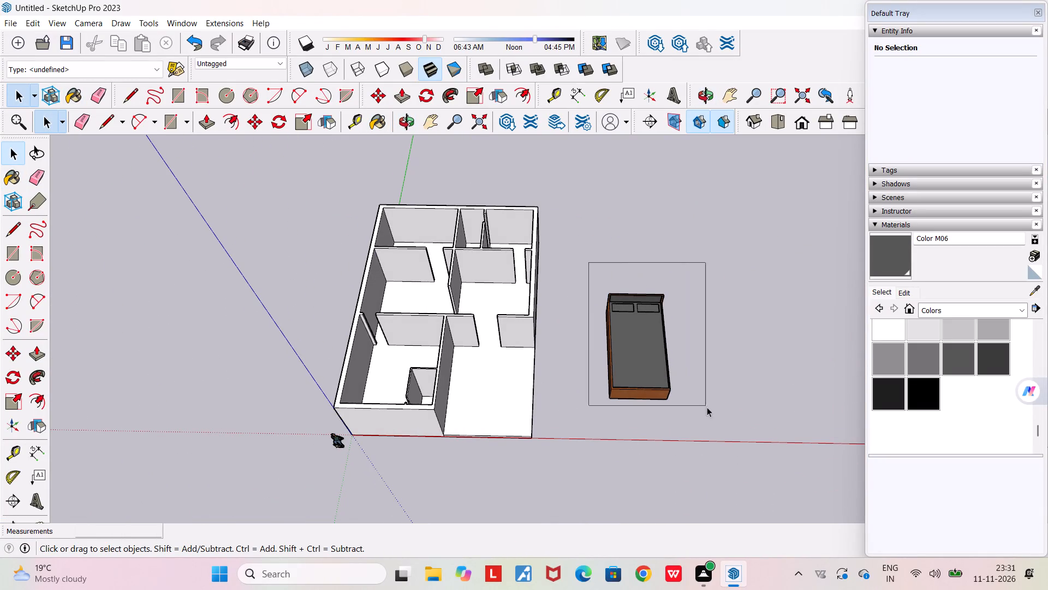
{"action": "left_click_drag", "start_coordinate": [707, 407], "coordinate": [714, 424]}
{"action": "right_click", "coordinate": [635, 374]}
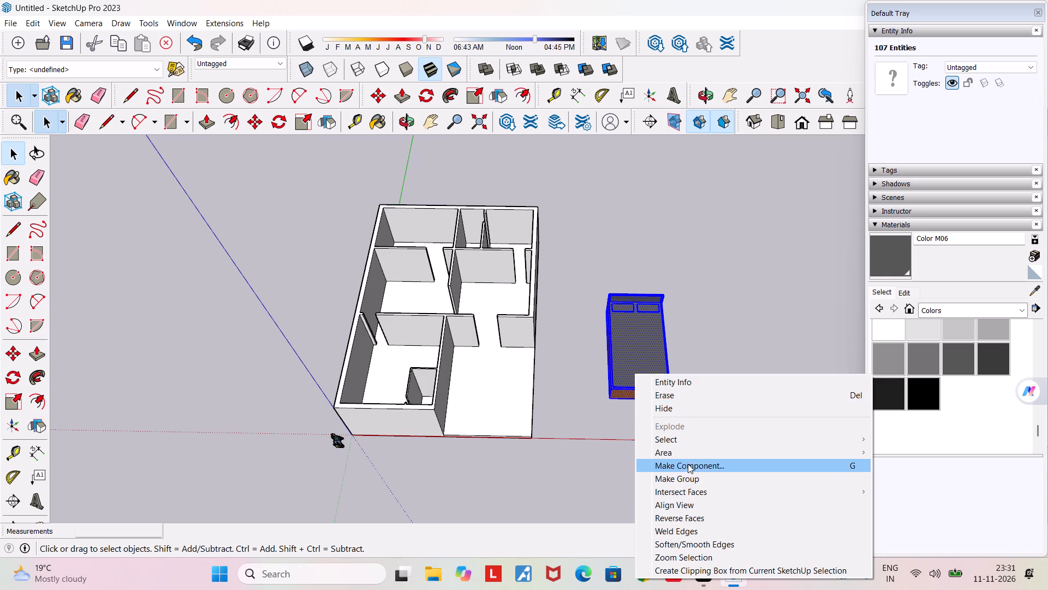
{"action": "left_click", "coordinate": [682, 468]}
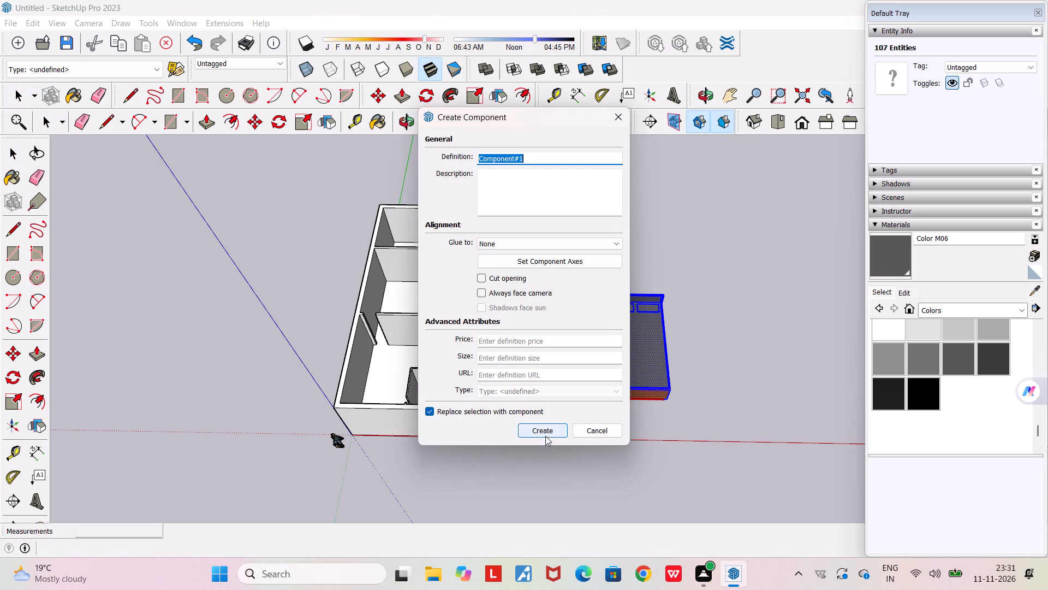
{"action": "left_click", "coordinate": [545, 435]}
{"action": "left_click", "coordinate": [570, 392]}
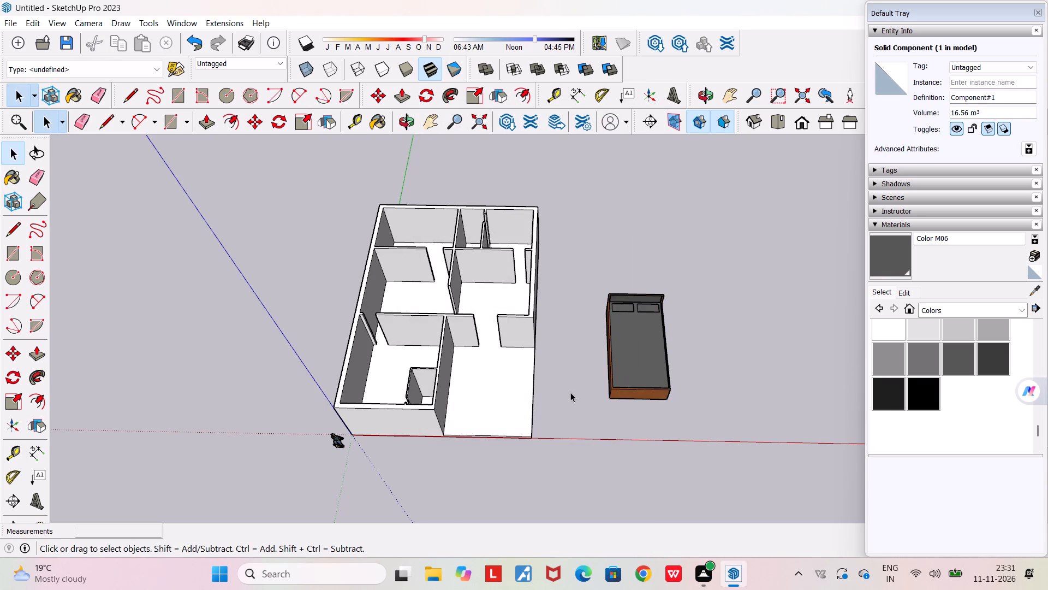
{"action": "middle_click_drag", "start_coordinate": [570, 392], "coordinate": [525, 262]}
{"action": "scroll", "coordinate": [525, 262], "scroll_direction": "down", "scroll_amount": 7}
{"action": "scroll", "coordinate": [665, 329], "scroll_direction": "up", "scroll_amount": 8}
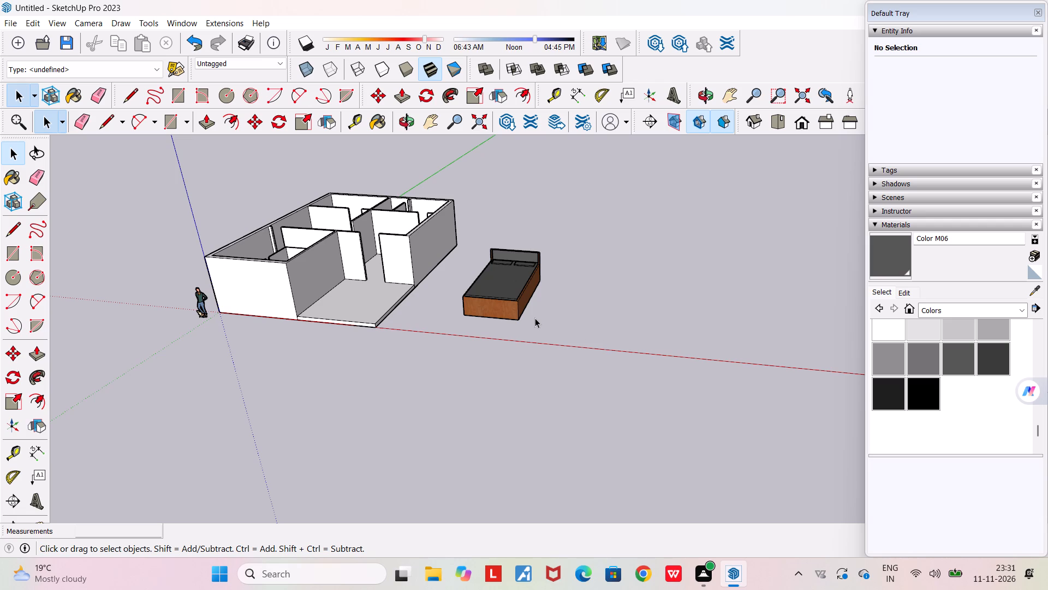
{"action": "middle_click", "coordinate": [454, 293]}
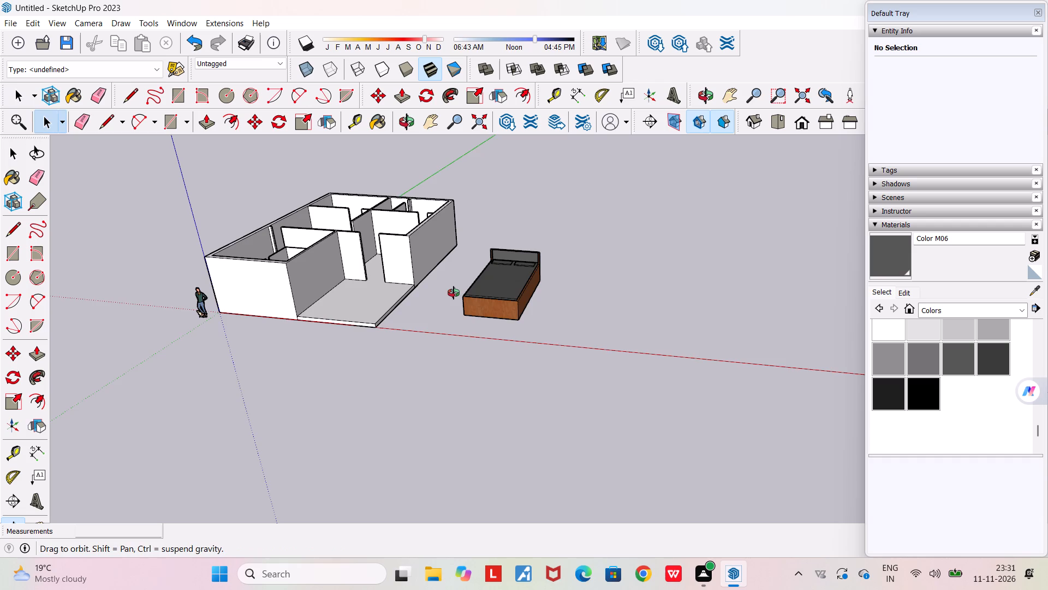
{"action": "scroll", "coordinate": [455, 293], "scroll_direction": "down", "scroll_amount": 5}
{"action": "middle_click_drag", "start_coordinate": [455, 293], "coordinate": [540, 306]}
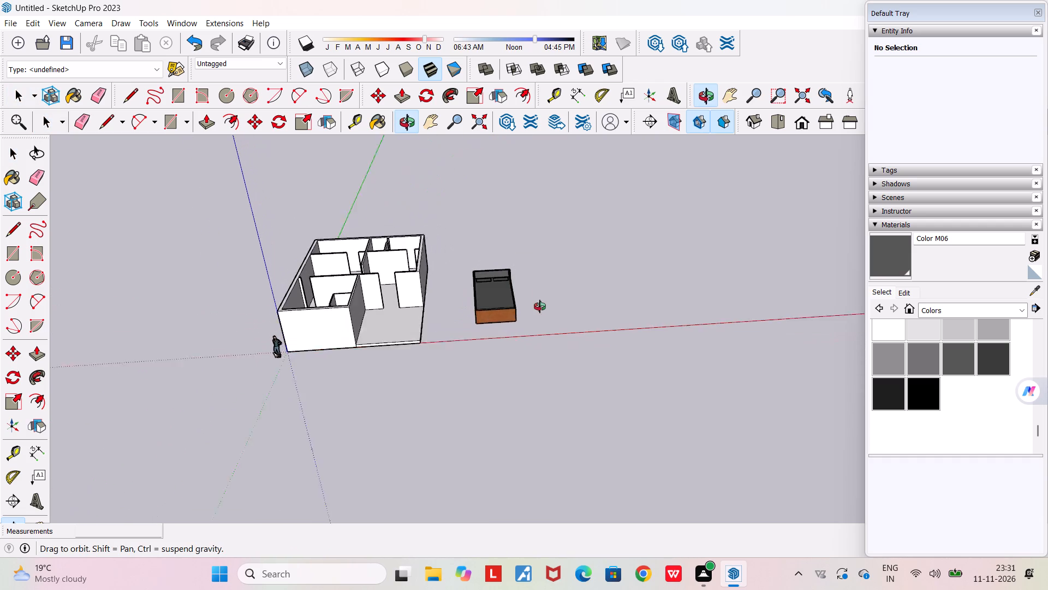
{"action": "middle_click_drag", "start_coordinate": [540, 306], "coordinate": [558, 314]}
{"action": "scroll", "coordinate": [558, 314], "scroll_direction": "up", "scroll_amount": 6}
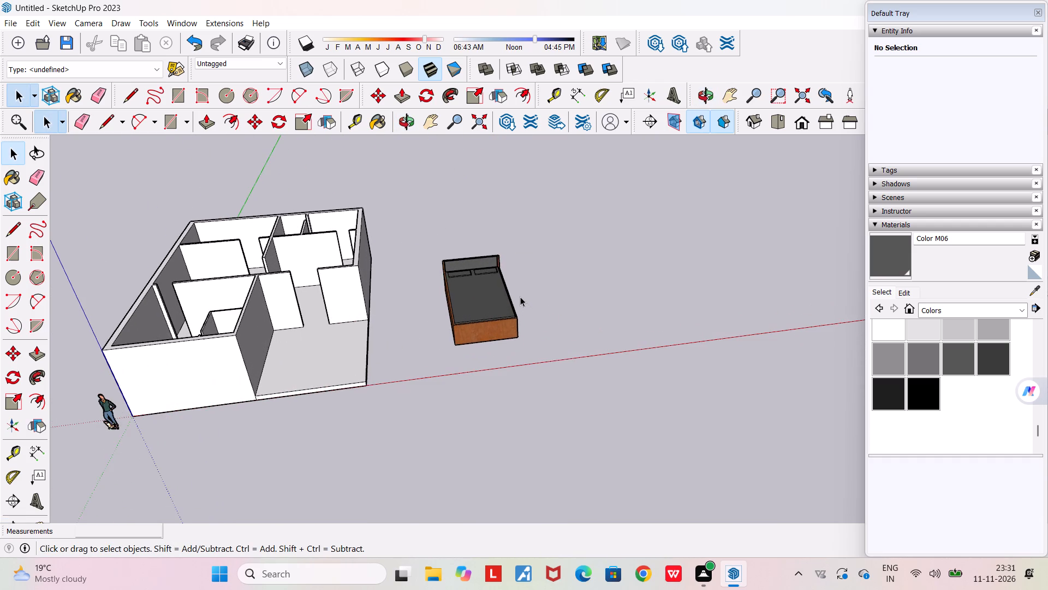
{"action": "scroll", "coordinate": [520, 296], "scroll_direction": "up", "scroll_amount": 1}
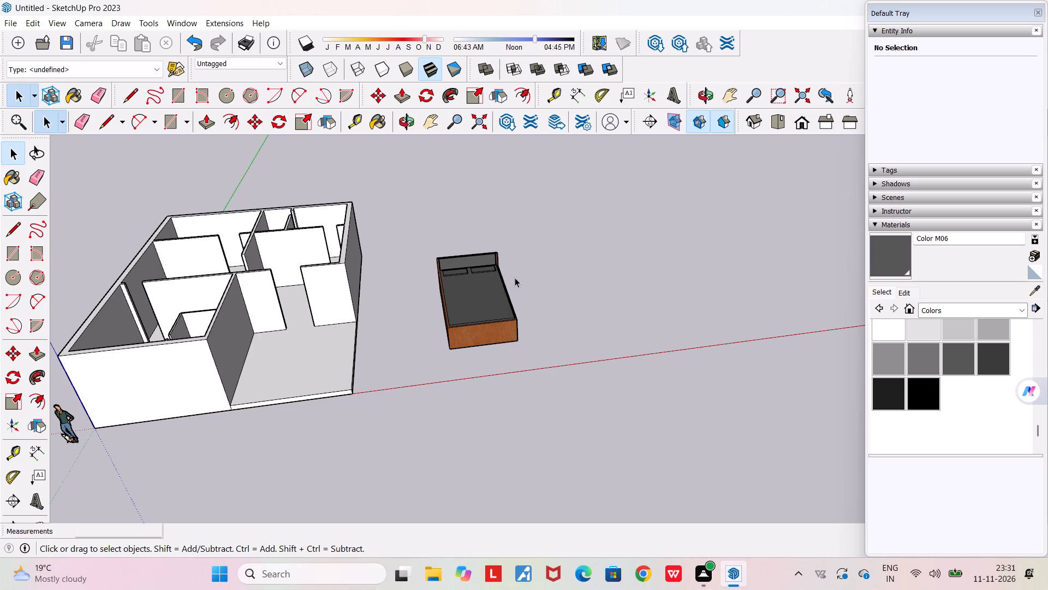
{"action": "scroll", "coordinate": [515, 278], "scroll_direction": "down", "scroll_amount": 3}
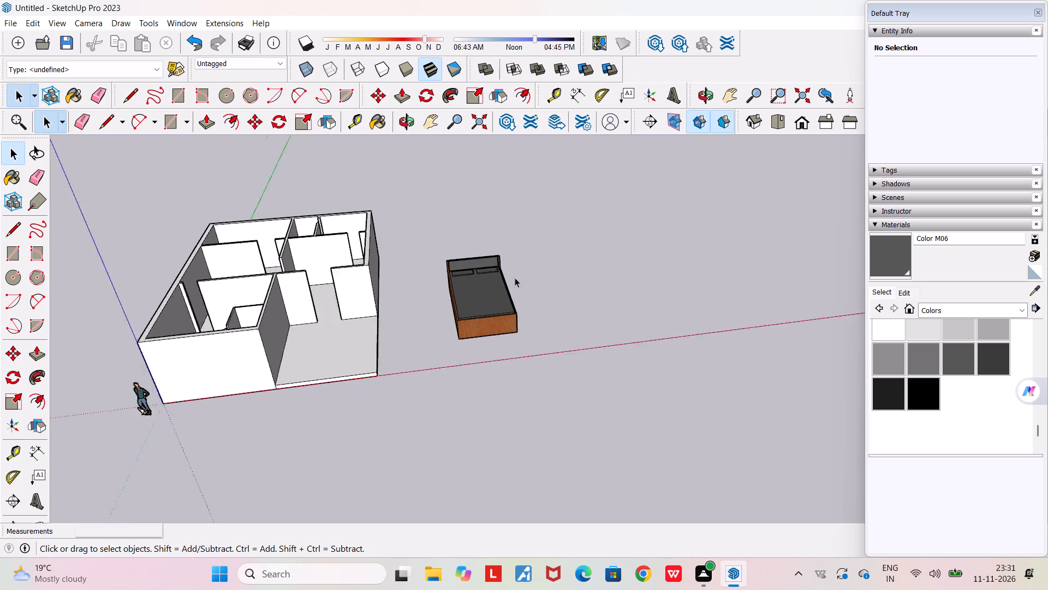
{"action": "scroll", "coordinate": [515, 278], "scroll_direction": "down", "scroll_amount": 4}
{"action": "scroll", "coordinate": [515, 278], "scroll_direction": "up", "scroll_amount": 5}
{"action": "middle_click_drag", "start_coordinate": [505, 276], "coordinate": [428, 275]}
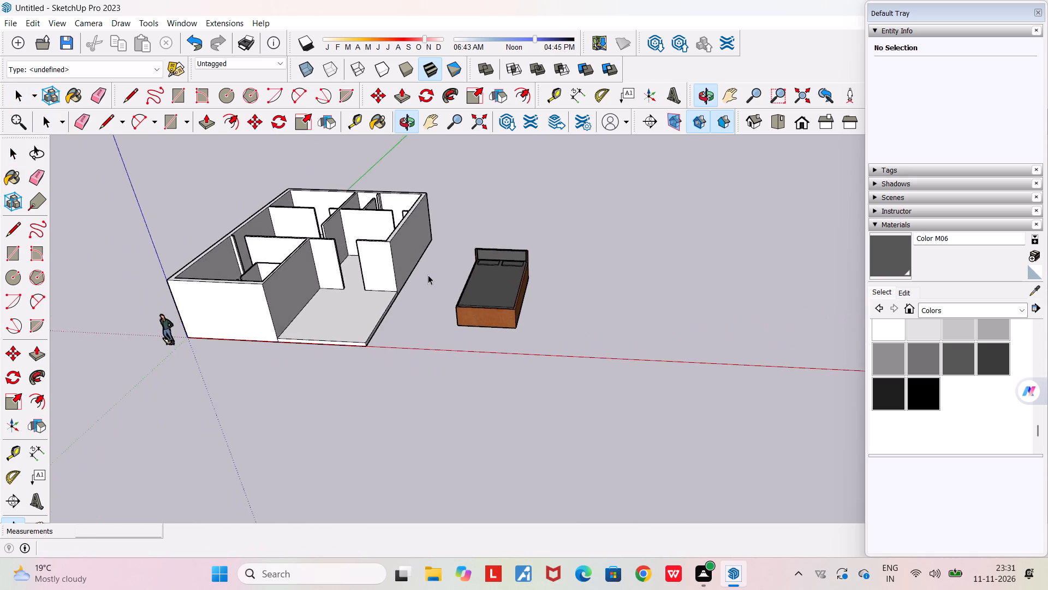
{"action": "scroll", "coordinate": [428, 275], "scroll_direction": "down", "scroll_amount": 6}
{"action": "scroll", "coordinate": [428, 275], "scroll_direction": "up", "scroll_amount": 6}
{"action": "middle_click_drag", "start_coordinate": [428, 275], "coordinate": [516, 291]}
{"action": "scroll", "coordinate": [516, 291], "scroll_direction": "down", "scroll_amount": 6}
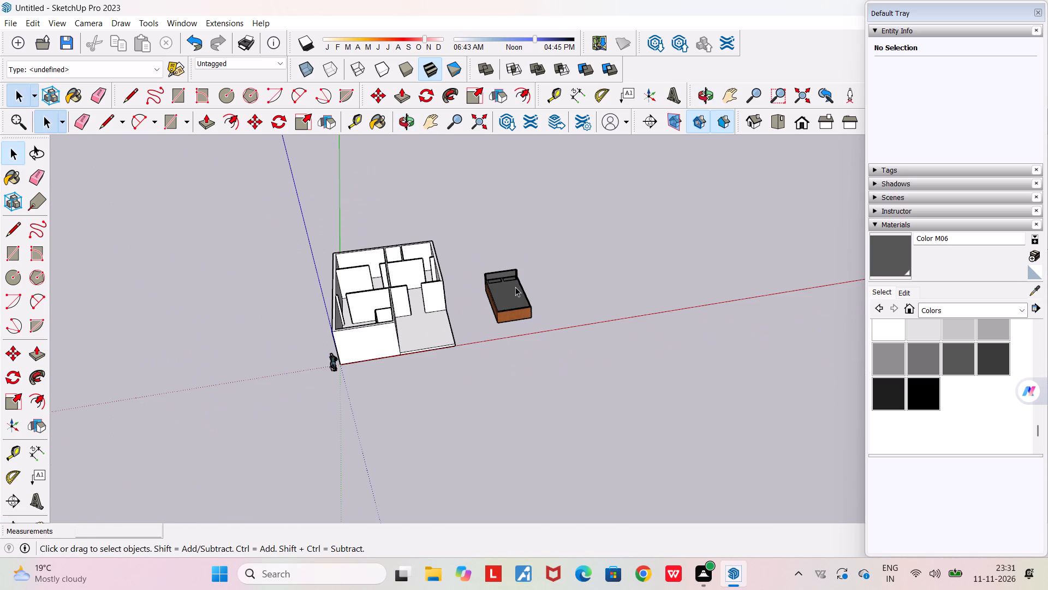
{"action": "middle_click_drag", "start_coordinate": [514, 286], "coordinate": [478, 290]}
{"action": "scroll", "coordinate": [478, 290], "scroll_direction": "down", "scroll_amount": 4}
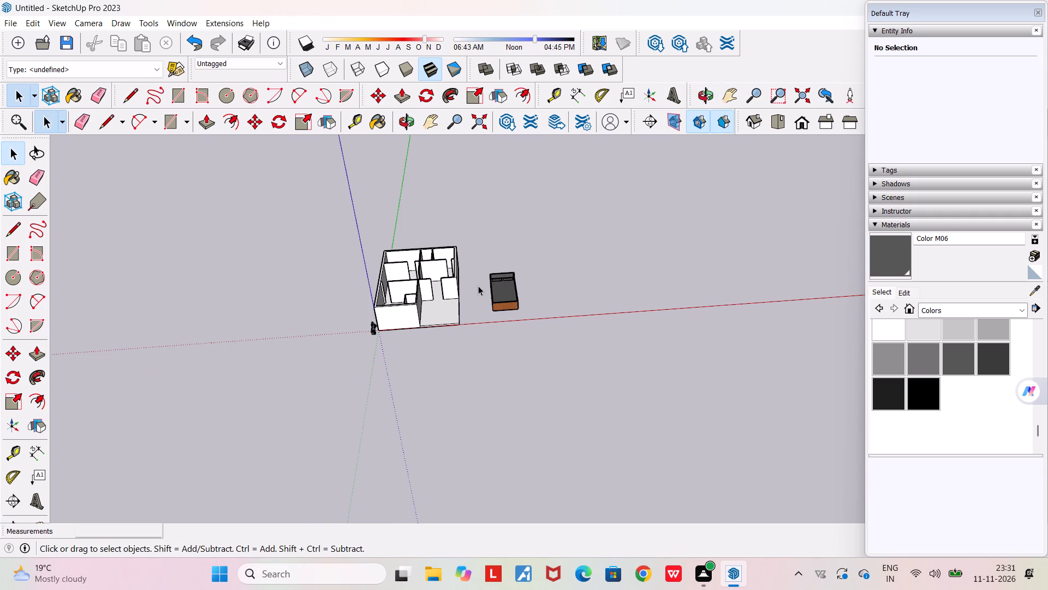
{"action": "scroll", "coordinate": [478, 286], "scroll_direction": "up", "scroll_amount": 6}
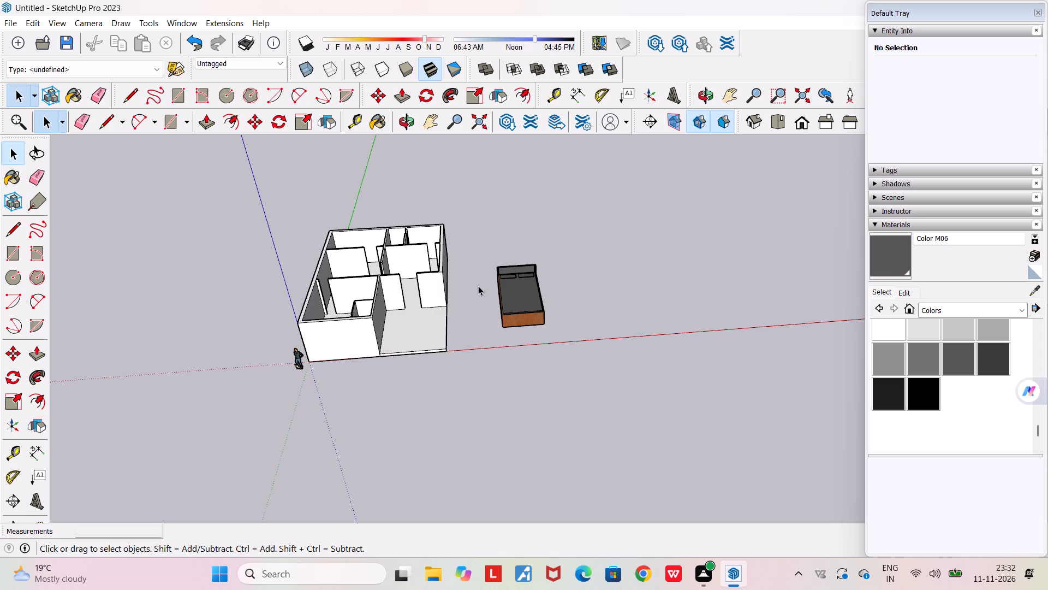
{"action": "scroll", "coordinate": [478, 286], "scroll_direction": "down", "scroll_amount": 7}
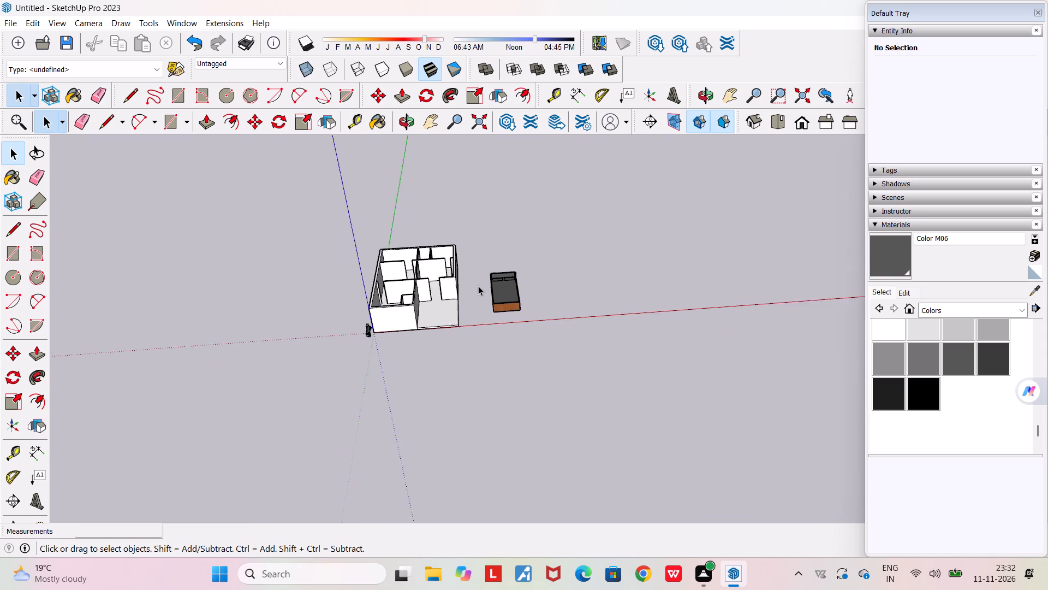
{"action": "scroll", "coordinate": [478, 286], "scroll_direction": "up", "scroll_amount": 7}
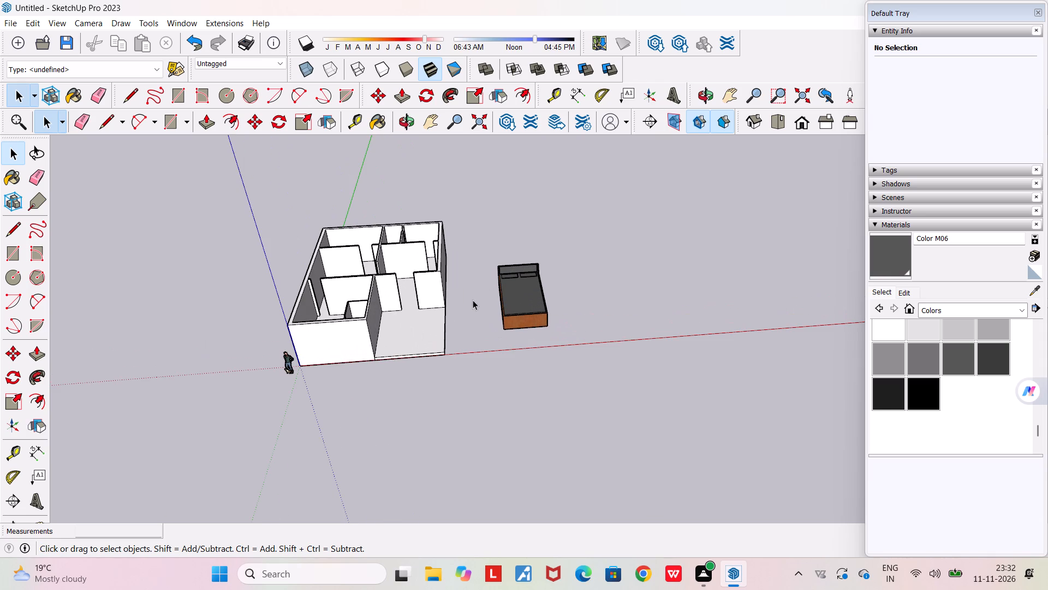
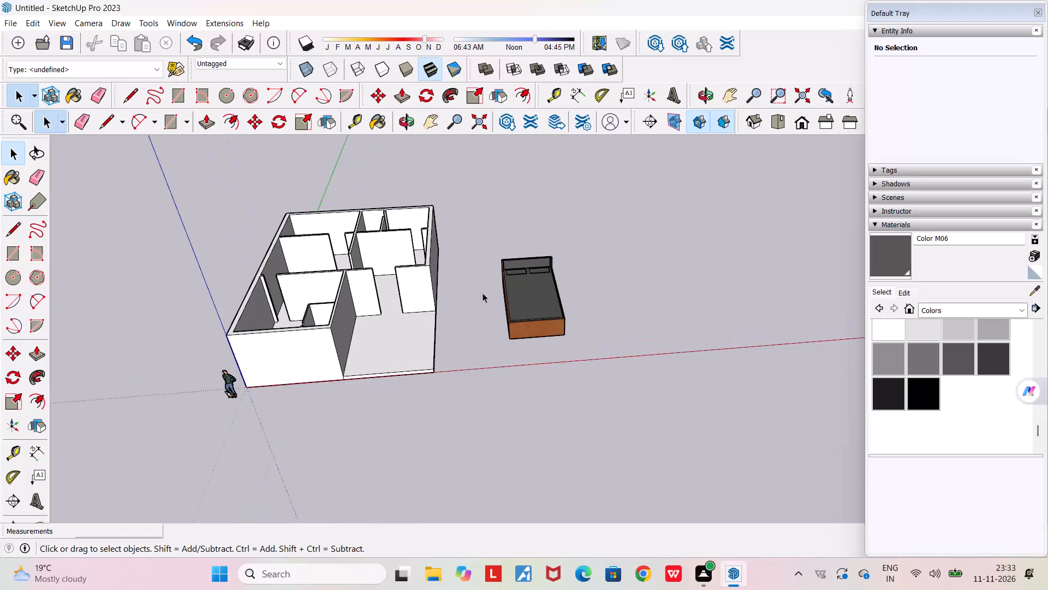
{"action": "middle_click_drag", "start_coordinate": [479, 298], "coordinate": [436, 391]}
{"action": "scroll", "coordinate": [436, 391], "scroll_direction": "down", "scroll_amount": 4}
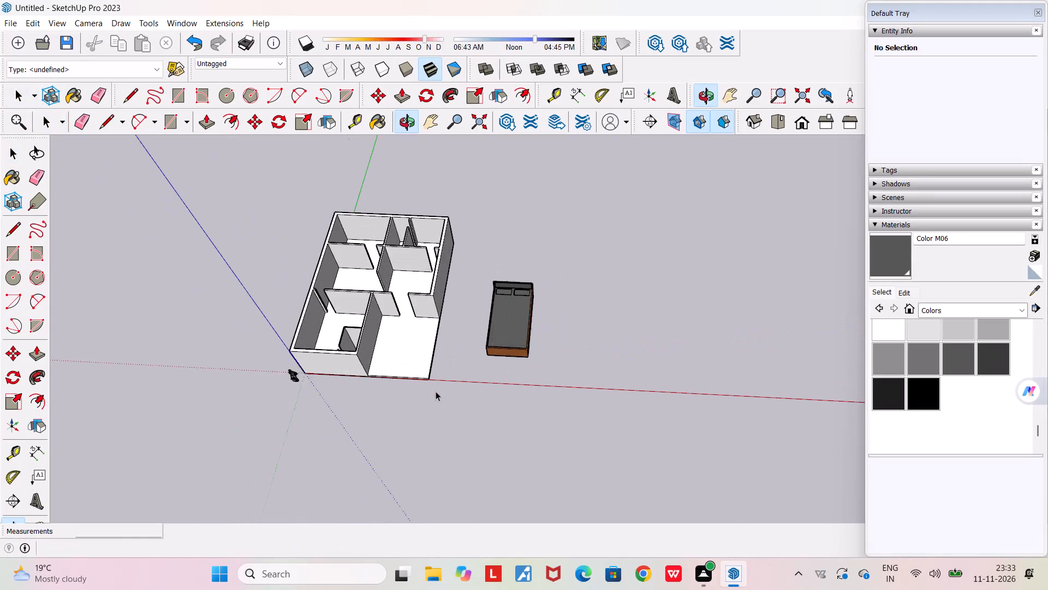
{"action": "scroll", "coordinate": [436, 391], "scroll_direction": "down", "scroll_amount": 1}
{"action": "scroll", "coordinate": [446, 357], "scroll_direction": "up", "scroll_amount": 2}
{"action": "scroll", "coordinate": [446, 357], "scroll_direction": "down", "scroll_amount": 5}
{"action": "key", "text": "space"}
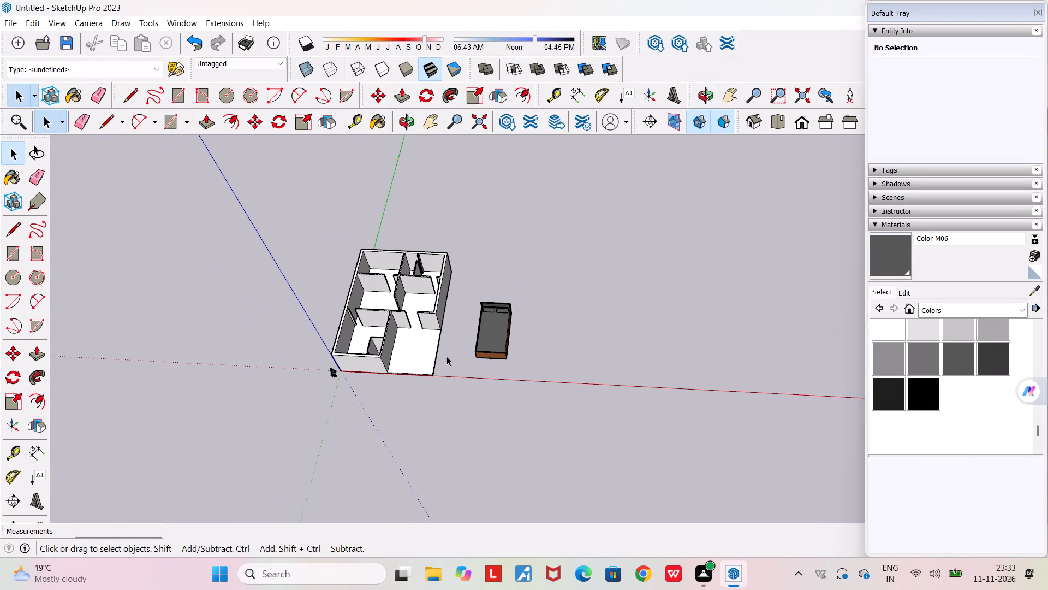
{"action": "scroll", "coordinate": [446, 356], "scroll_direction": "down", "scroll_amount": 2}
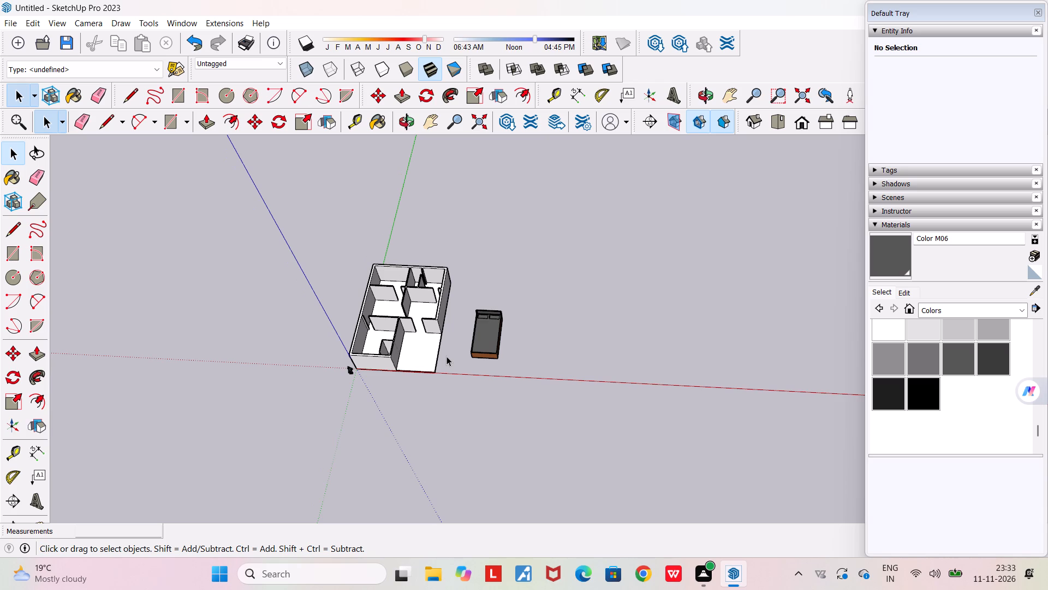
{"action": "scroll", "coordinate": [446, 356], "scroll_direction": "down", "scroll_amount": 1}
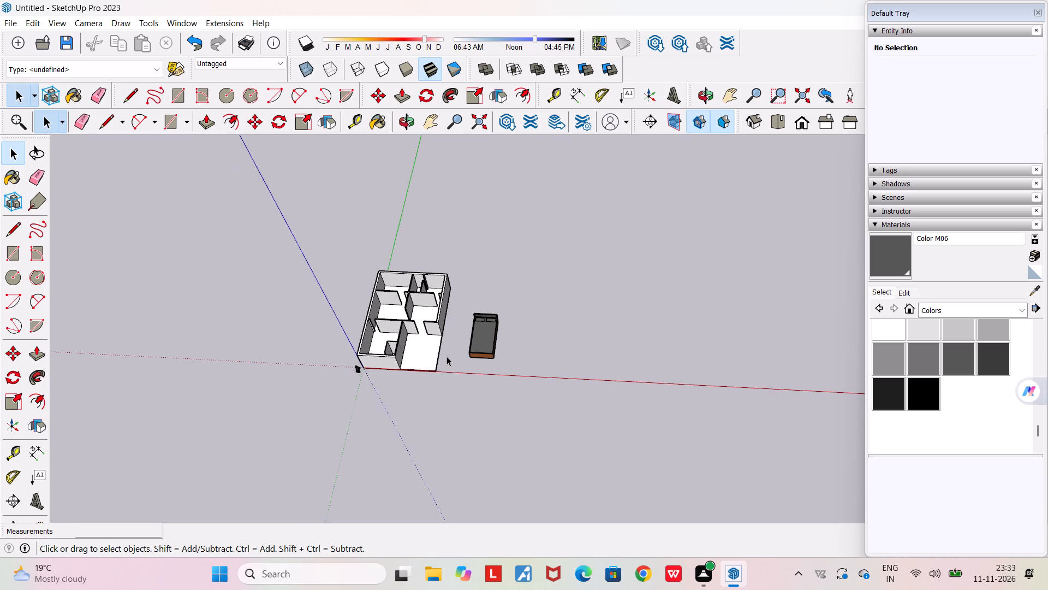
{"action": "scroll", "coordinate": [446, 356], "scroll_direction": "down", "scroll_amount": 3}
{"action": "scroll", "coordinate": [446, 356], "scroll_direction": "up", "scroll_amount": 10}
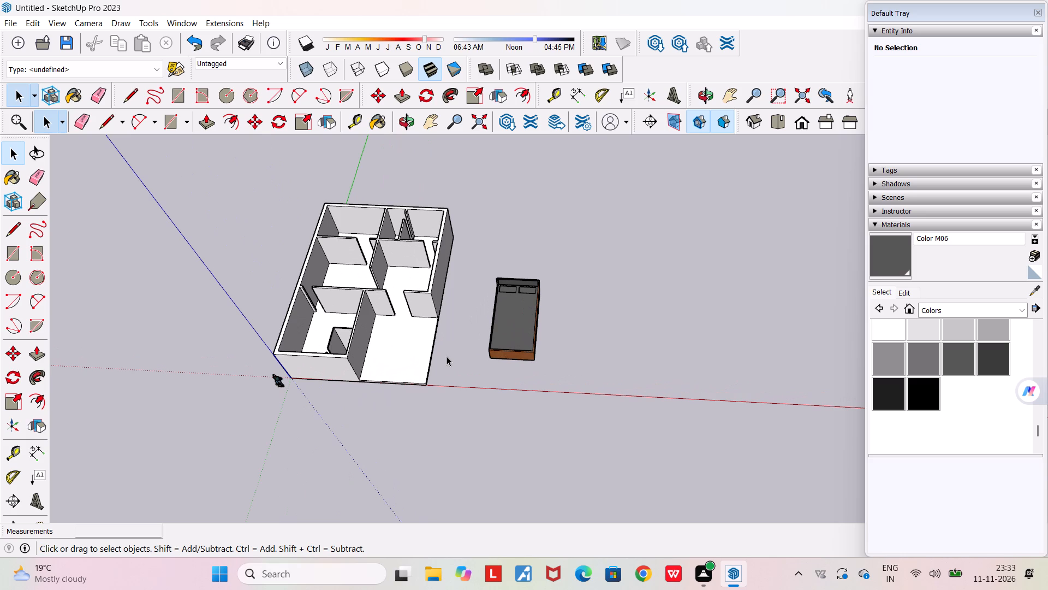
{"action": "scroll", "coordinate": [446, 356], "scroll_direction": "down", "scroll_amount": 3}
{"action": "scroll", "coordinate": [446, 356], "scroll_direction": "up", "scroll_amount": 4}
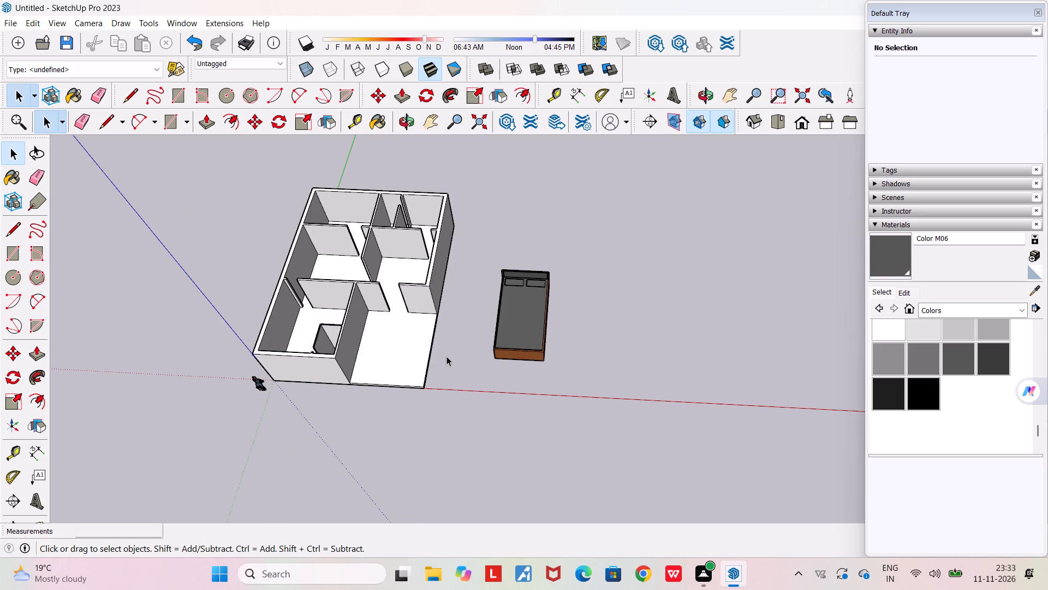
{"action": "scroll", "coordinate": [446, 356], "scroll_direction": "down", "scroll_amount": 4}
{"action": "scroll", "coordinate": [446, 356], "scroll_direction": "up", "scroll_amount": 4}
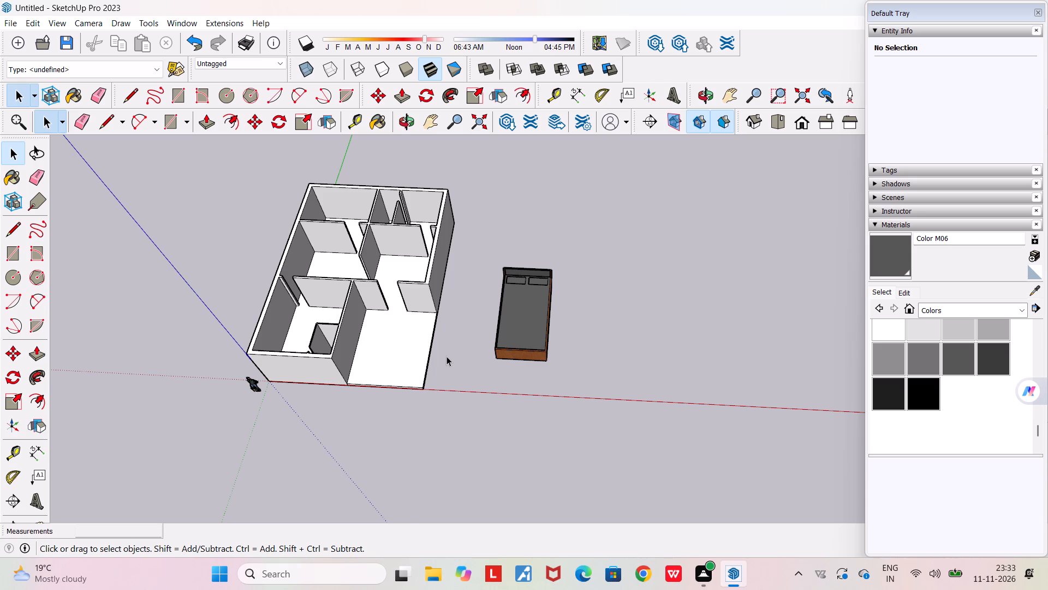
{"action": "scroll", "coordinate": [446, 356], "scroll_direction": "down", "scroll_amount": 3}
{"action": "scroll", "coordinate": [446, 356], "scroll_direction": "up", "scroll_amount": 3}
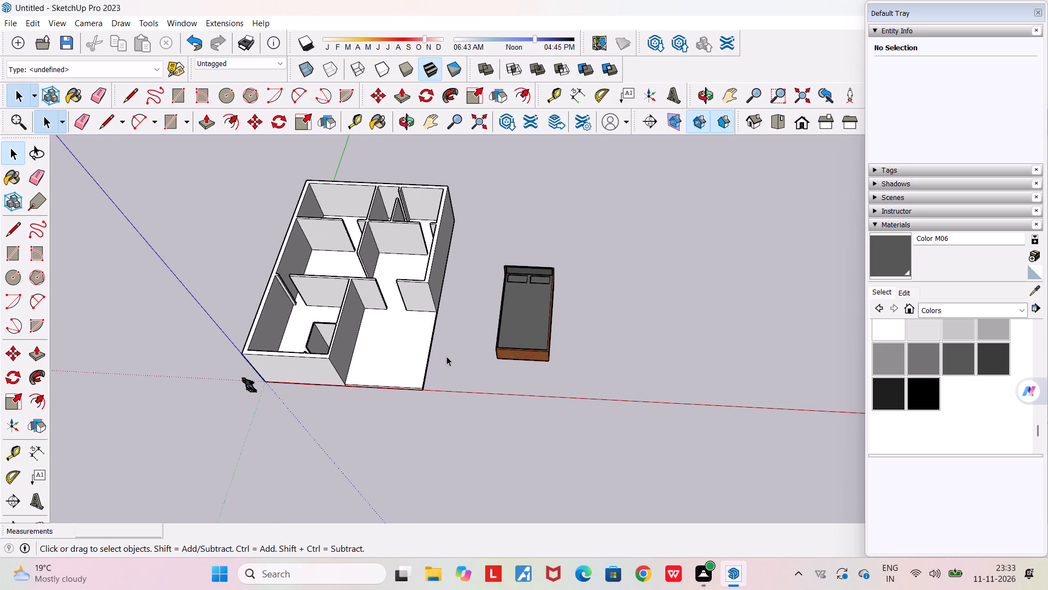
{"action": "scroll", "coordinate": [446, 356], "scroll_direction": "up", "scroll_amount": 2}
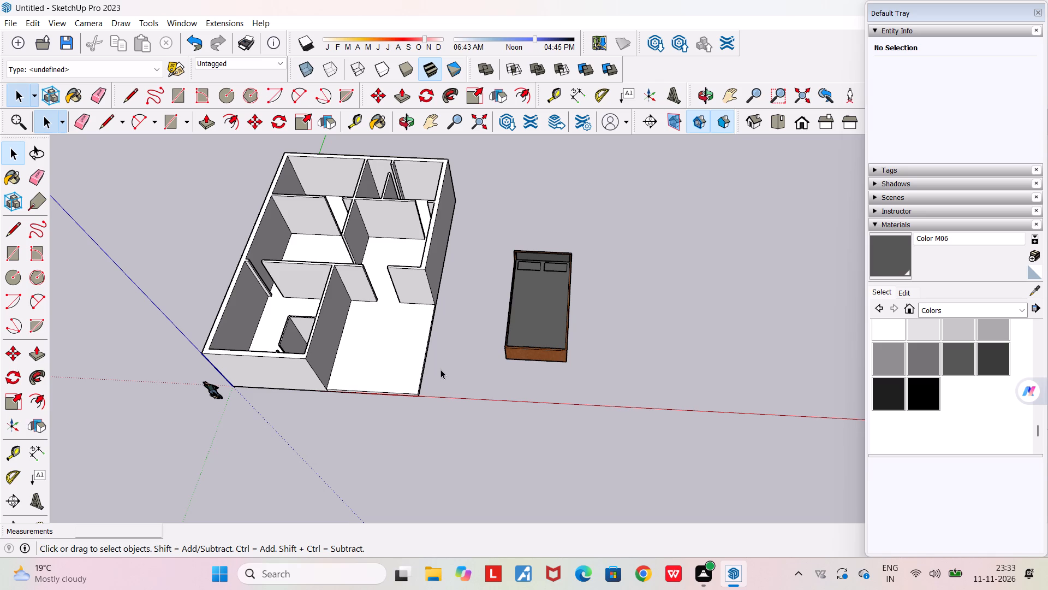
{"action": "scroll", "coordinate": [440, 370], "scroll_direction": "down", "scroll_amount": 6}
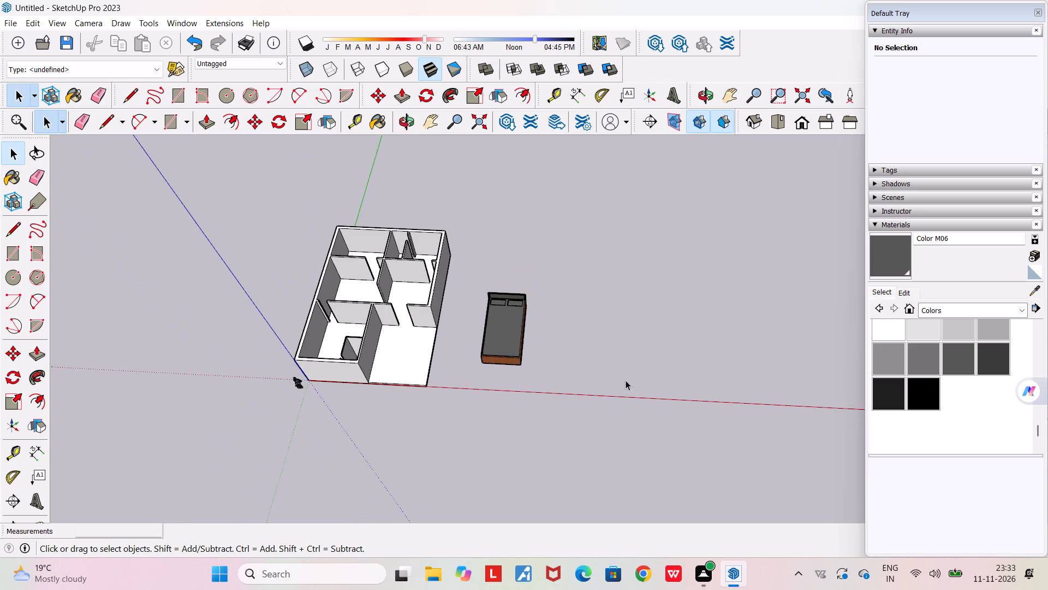
Draw a rectangle about 4.7 m long on the ground beside the bed as the sofa seat's base.
{"action": "scroll", "coordinate": [643, 359], "scroll_direction": "up", "scroll_amount": 6}
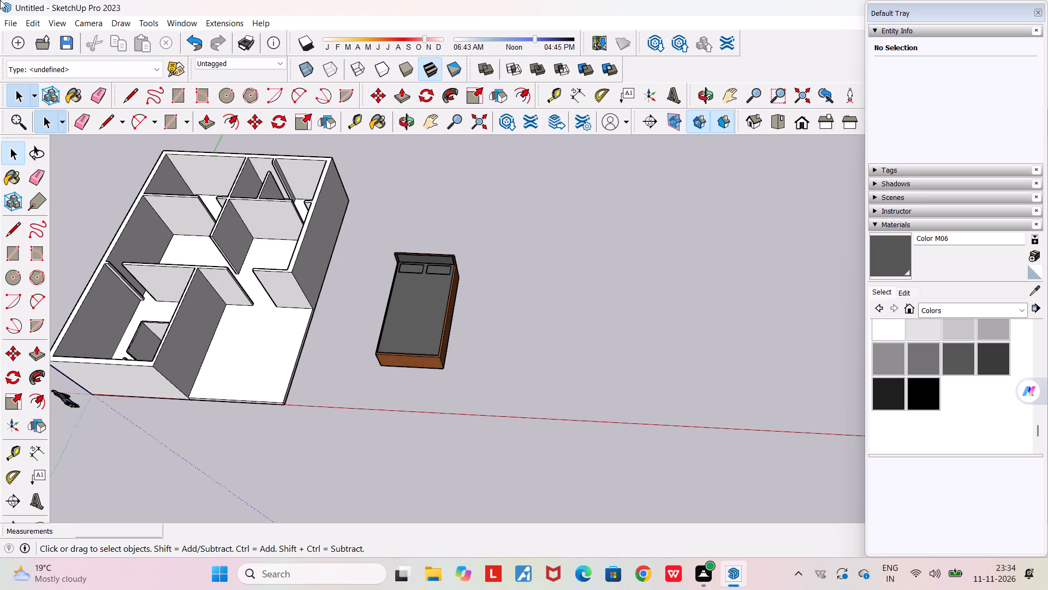
{"action": "left_click", "coordinate": [181, 94]}
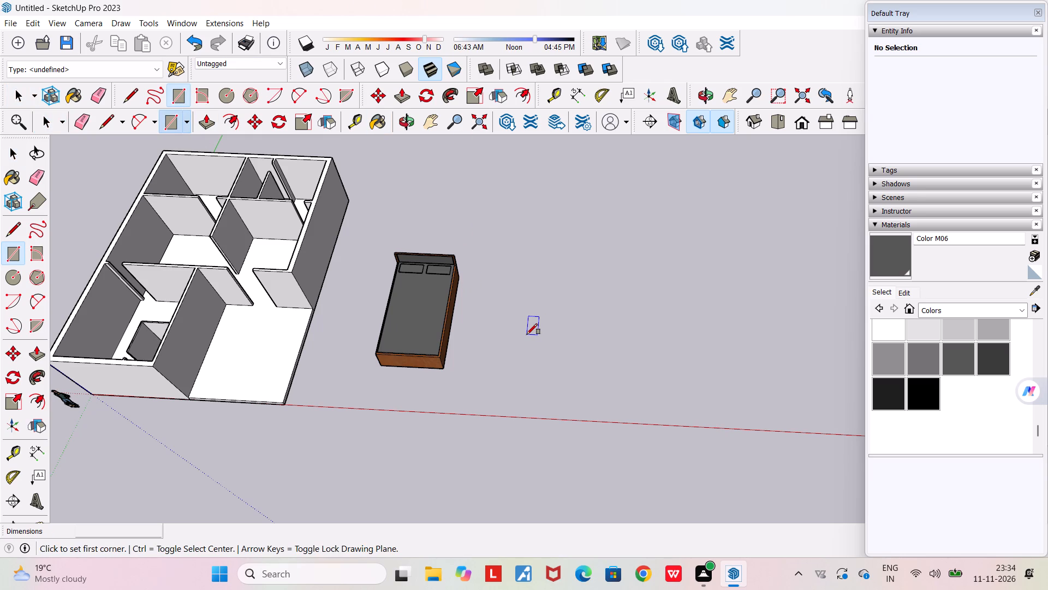
{"action": "left_click", "coordinate": [526, 285]}
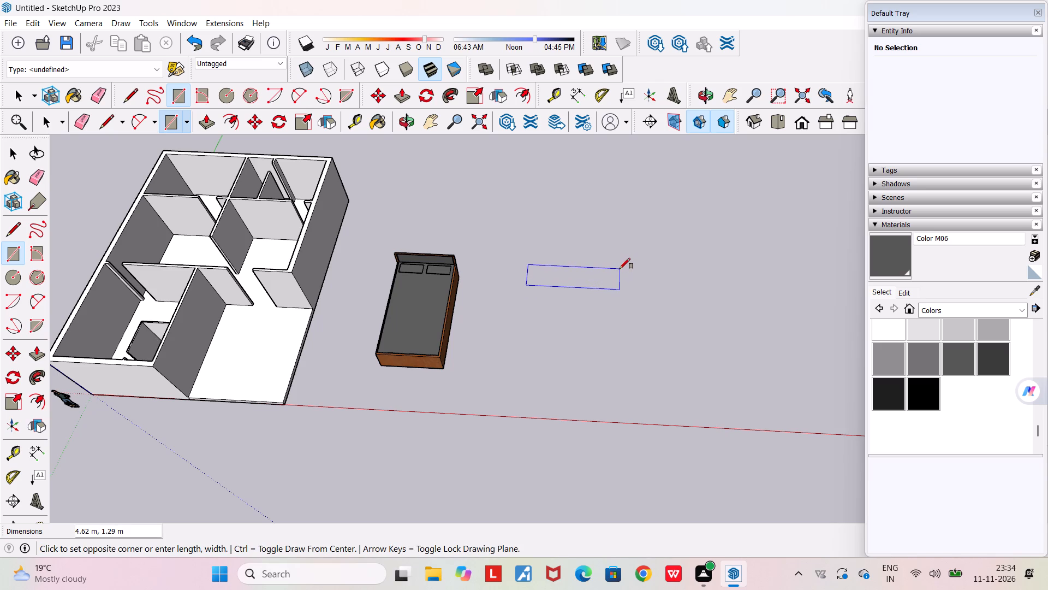
{"action": "left_click", "coordinate": [622, 267]}
Draw a strip rectangle of about 4.73 m by 0.35 m along the seat base's long edge for the backrest.
{"action": "scroll", "coordinate": [600, 280], "scroll_direction": "up", "scroll_amount": 4}
{"action": "middle_click_drag", "start_coordinate": [598, 279], "coordinate": [571, 287]}
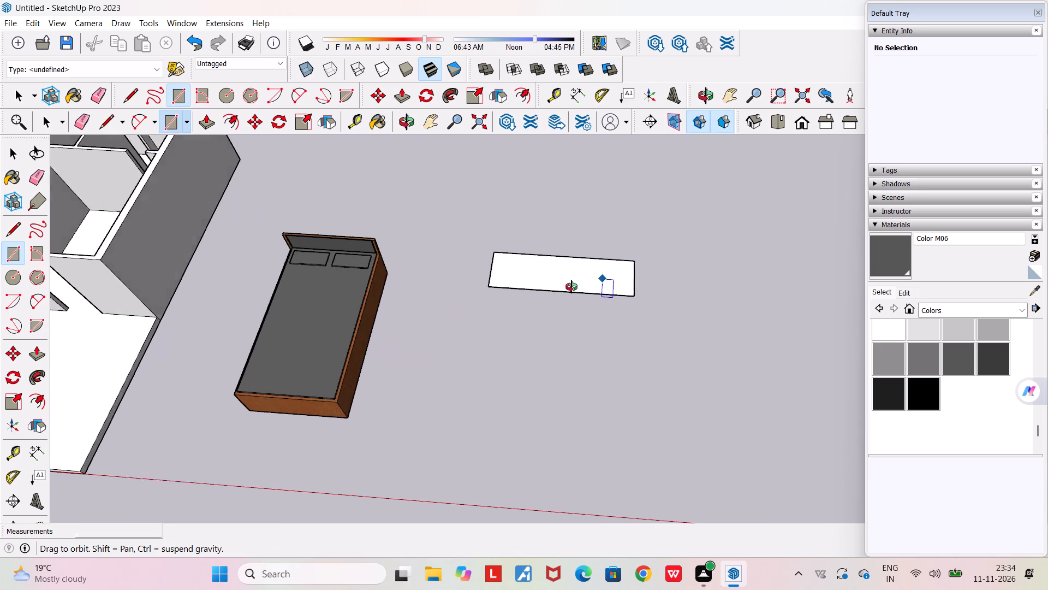
{"action": "middle_click_drag", "start_coordinate": [571, 287], "coordinate": [327, 298]}
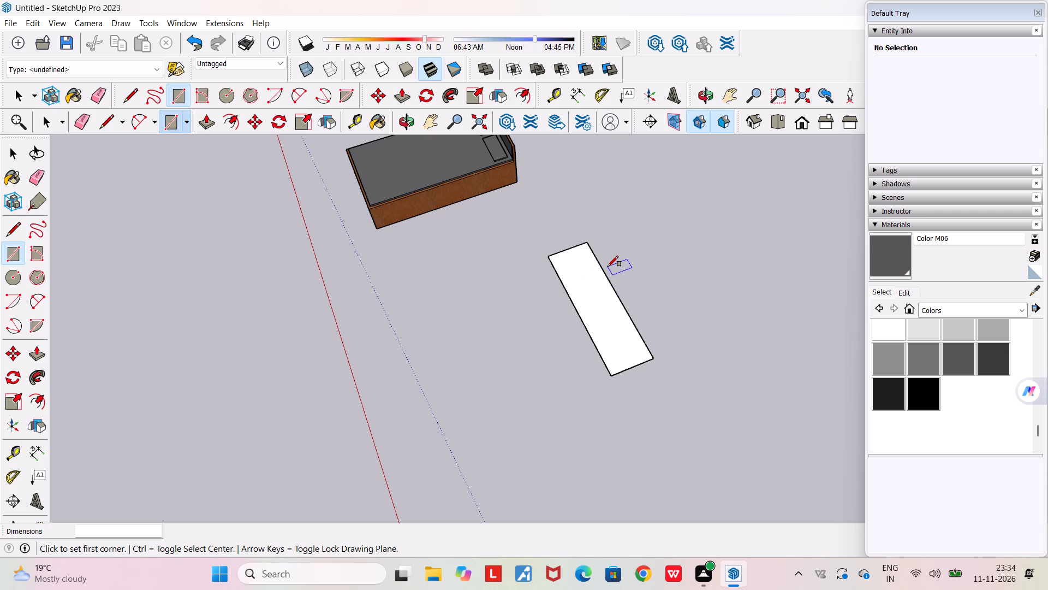
{"action": "scroll", "coordinate": [610, 256], "scroll_direction": "up", "scroll_amount": 6}
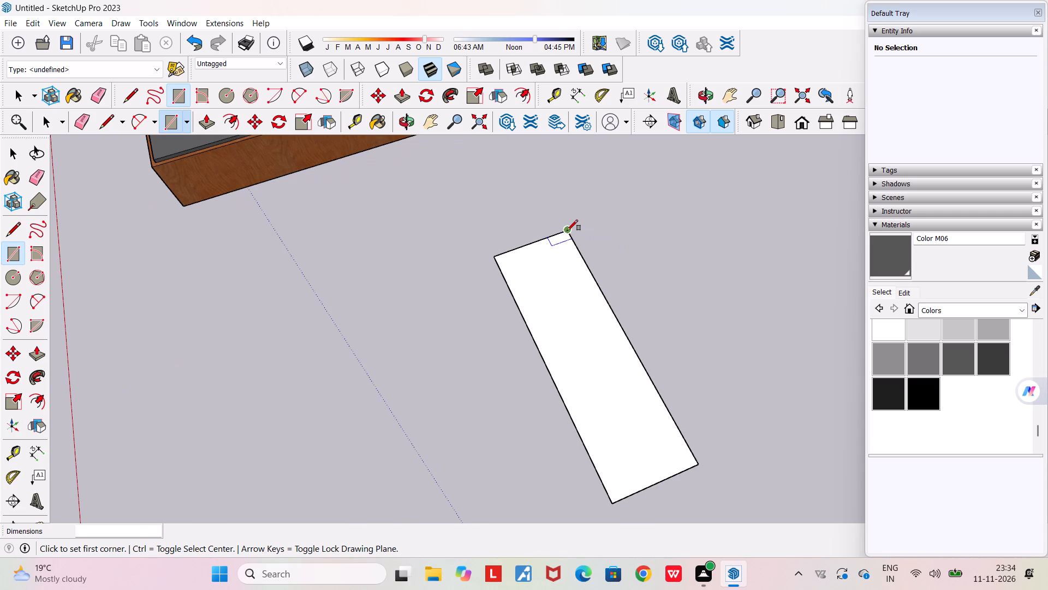
{"action": "left_click", "coordinate": [567, 231]}
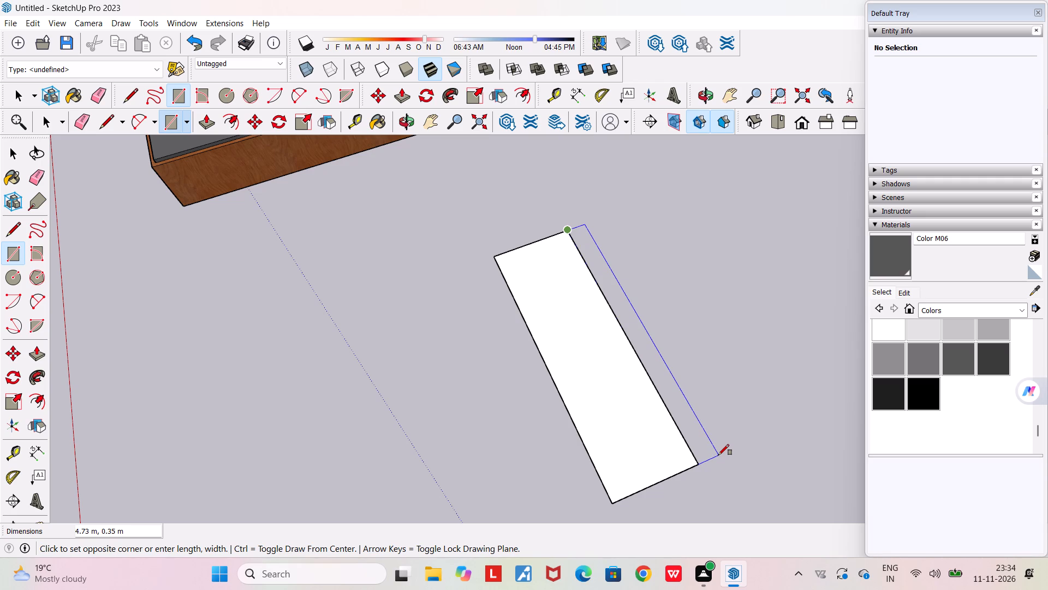
{"action": "left_click", "coordinate": [718, 455]}
{"action": "scroll", "coordinate": [697, 465], "scroll_direction": "up", "scroll_amount": 5}
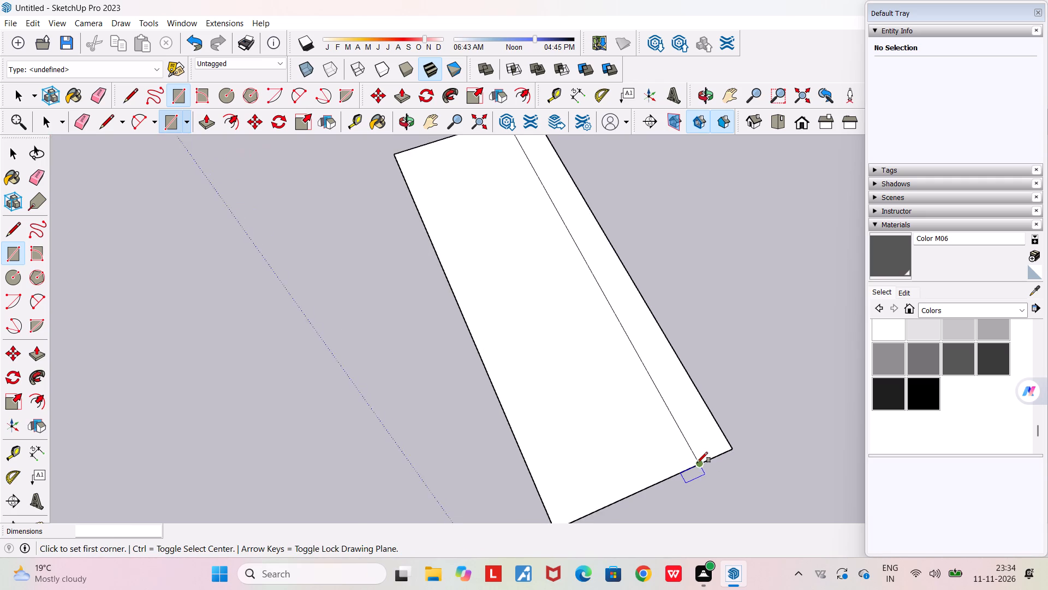
{"action": "scroll", "coordinate": [702, 471], "scroll_direction": "up", "scroll_amount": 18}
{"action": "scroll", "coordinate": [698, 463], "scroll_direction": "up", "scroll_amount": 7}
{"action": "scroll", "coordinate": [719, 472], "scroll_direction": "down", "scroll_amount": 3}
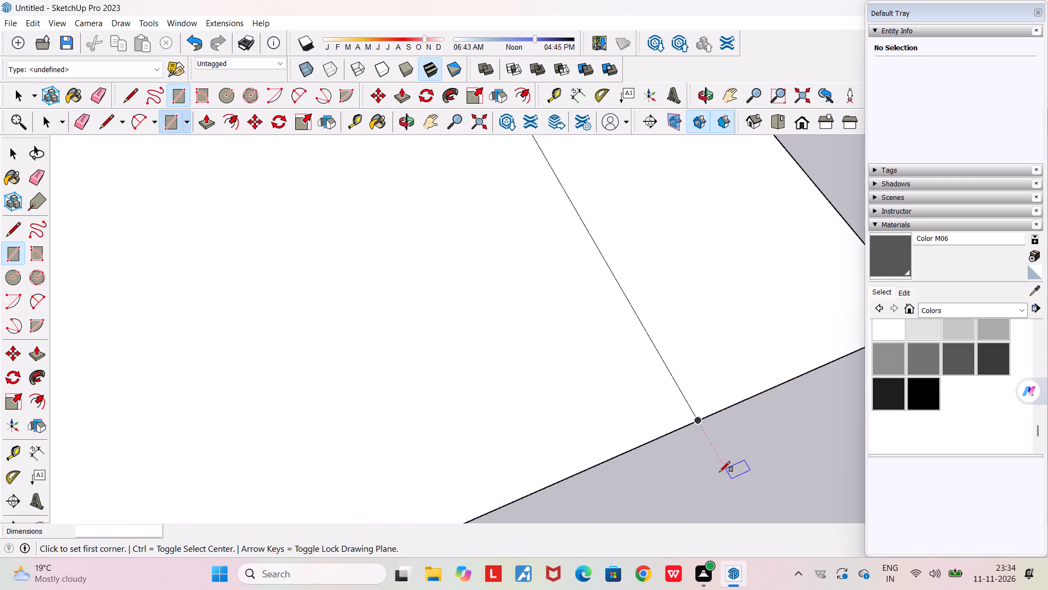
{"action": "scroll", "coordinate": [719, 472], "scroll_direction": "down", "scroll_amount": 18}
{"action": "key", "text": "space"}
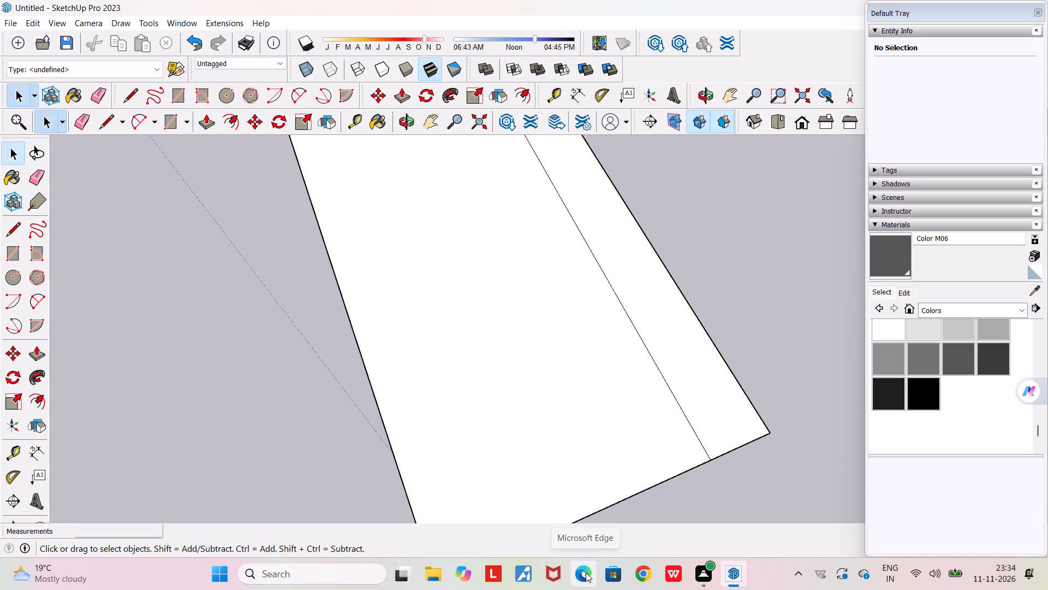
Push/Pull the wide seat rectangle up about 0.91 m, leaving the narrow backrest strip flat.
{"action": "middle_click_drag", "start_coordinate": [574, 552], "coordinate": [314, 490]}
{"action": "scroll", "coordinate": [469, 285], "scroll_direction": "down", "scroll_amount": 17}
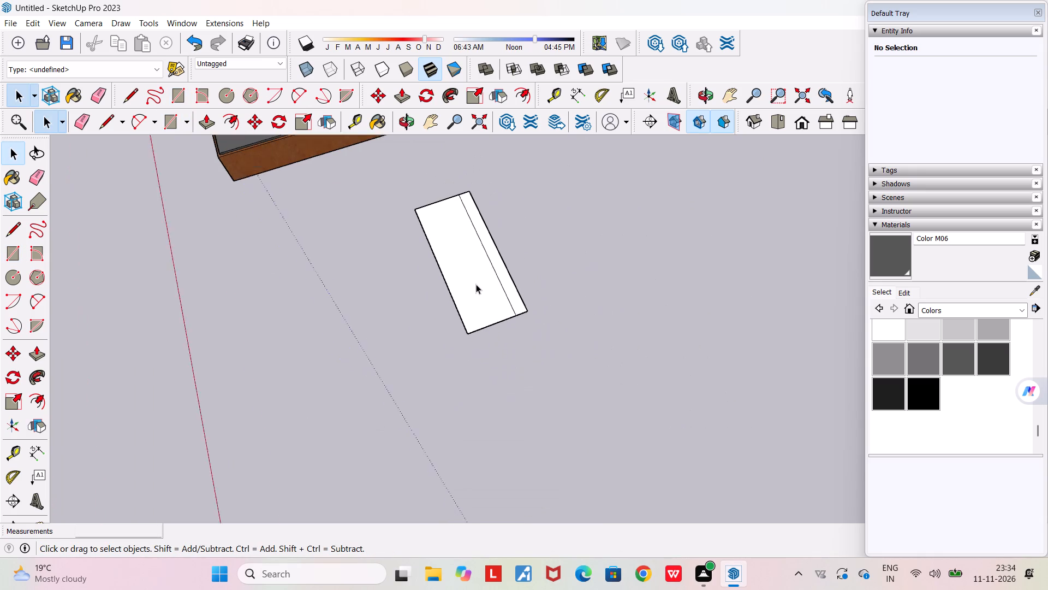
{"action": "scroll", "coordinate": [476, 284], "scroll_direction": "down", "scroll_amount": 2}
{"action": "scroll", "coordinate": [486, 237], "scroll_direction": "up", "scroll_amount": 2}
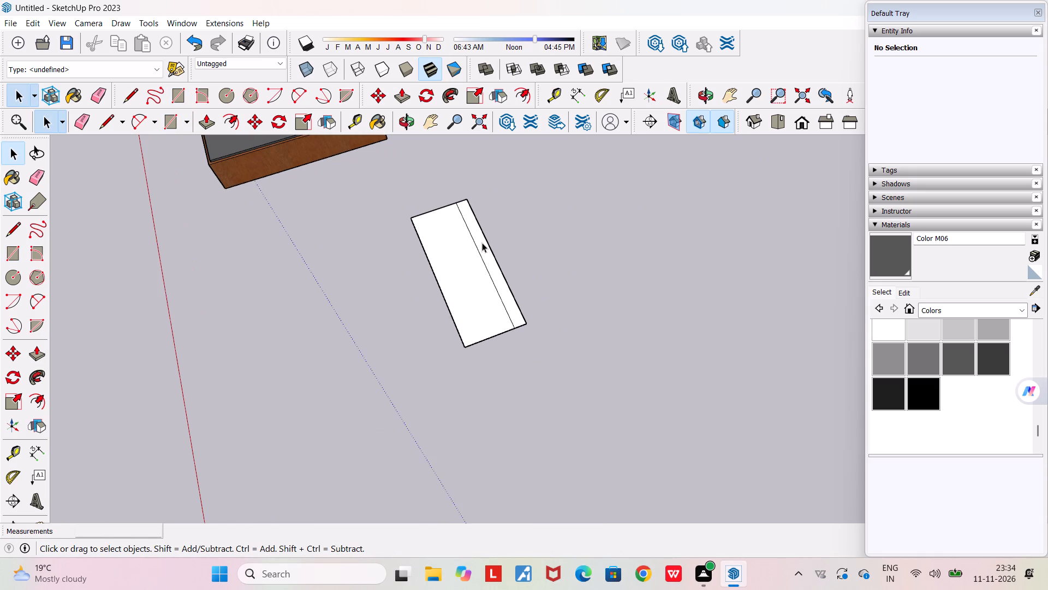
{"action": "left_click", "coordinate": [396, 92]}
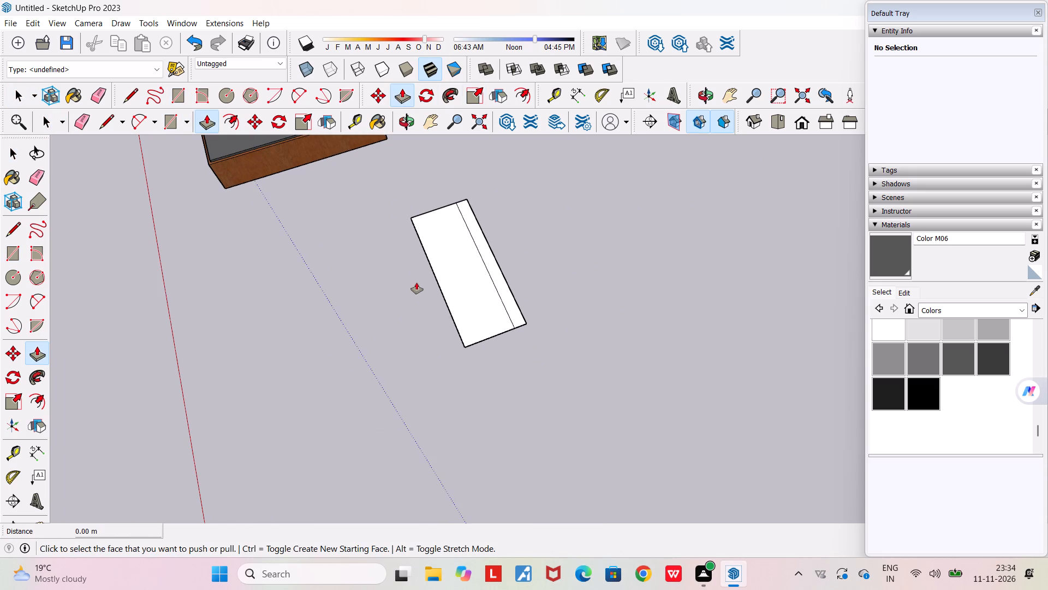
{"action": "scroll", "coordinate": [450, 278], "scroll_direction": "up", "scroll_amount": 5}
{"action": "left_click", "coordinate": [450, 276]}
{"action": "middle_click_drag", "start_coordinate": [444, 240], "coordinate": [448, 239]}
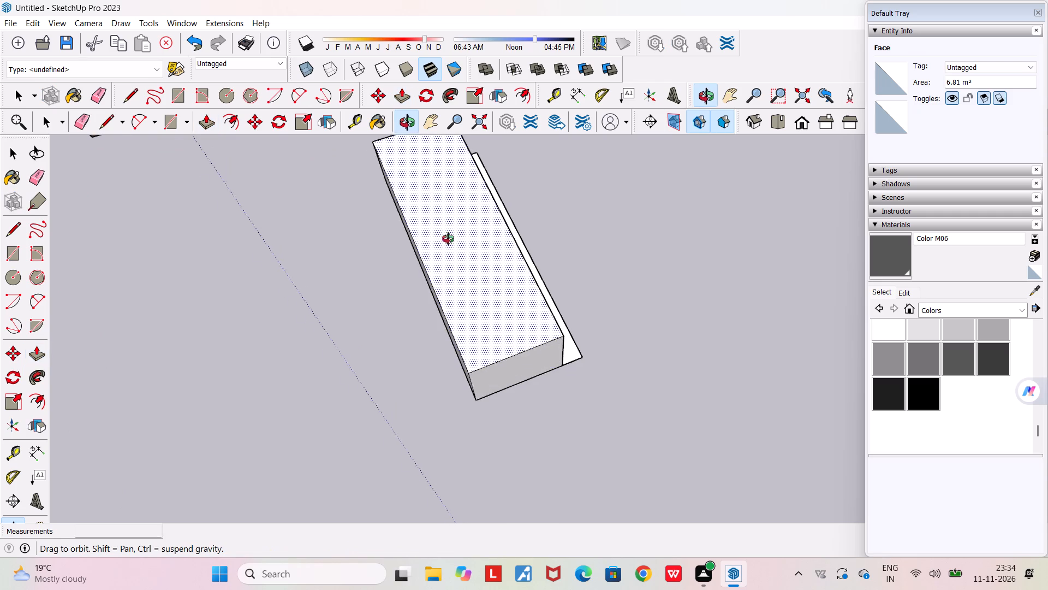
{"action": "middle_click_drag", "start_coordinate": [448, 239], "coordinate": [634, 140]}
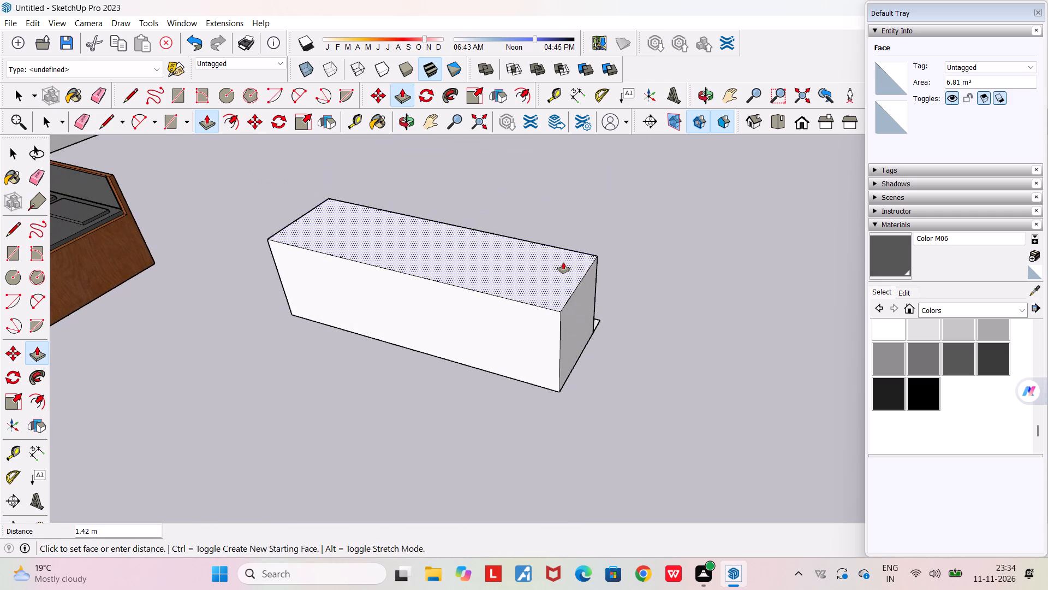
{"action": "left_click", "coordinate": [563, 292]}
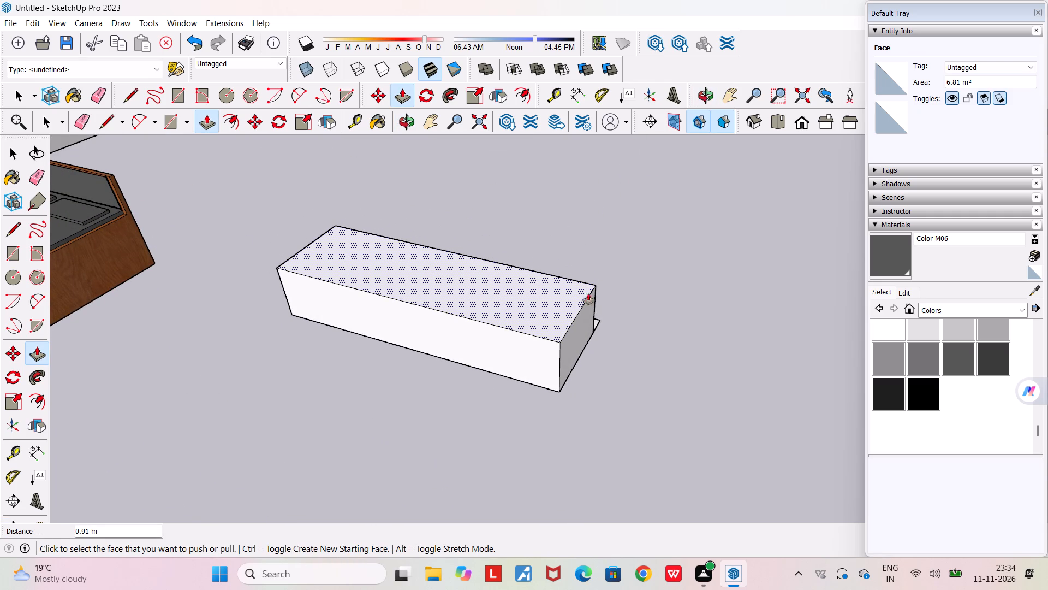
Push/Pull the narrow strip up by the seat's 0.91 m height twice to form a backrest above the seat.
{"action": "middle_click_drag", "start_coordinate": [570, 297], "coordinate": [283, 324]}
{"action": "scroll", "coordinate": [364, 295], "scroll_direction": "up", "scroll_amount": 1}
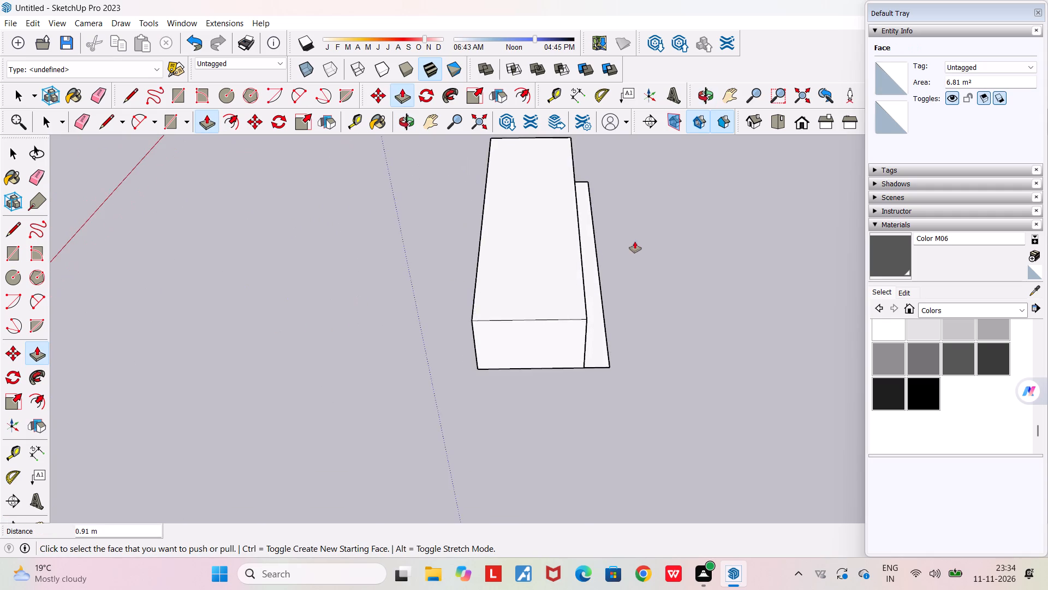
{"action": "scroll", "coordinate": [566, 249], "scroll_direction": "up", "scroll_amount": 6}
{"action": "double_click", "coordinate": [626, 281]}
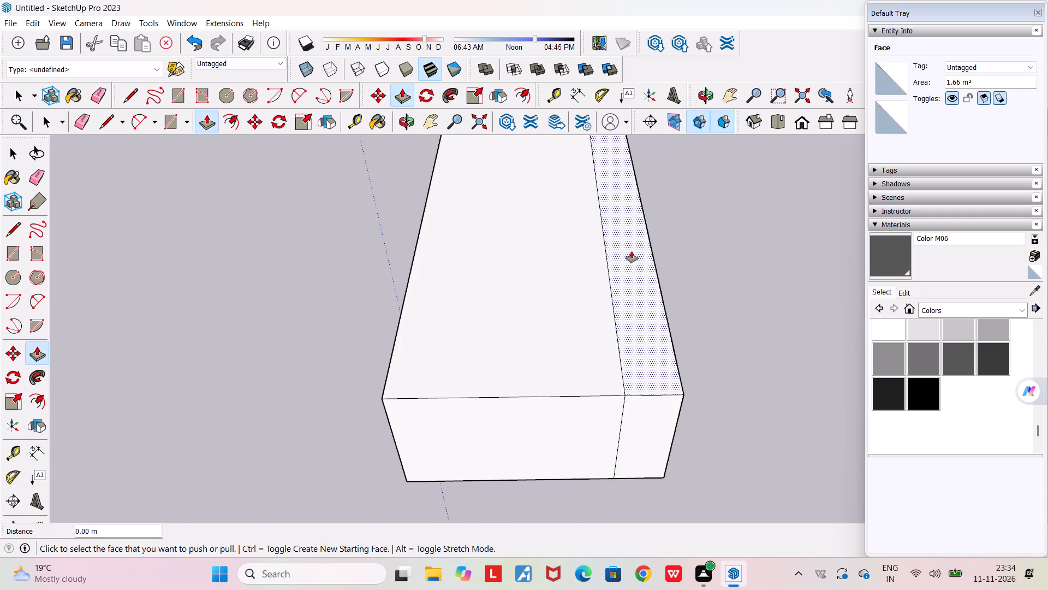
{"action": "double_click", "coordinate": [632, 251]}
{"action": "scroll", "coordinate": [632, 249], "scroll_direction": "down", "scroll_amount": 12}
{"action": "middle_click_drag", "start_coordinate": [520, 308], "coordinate": [923, 221]}
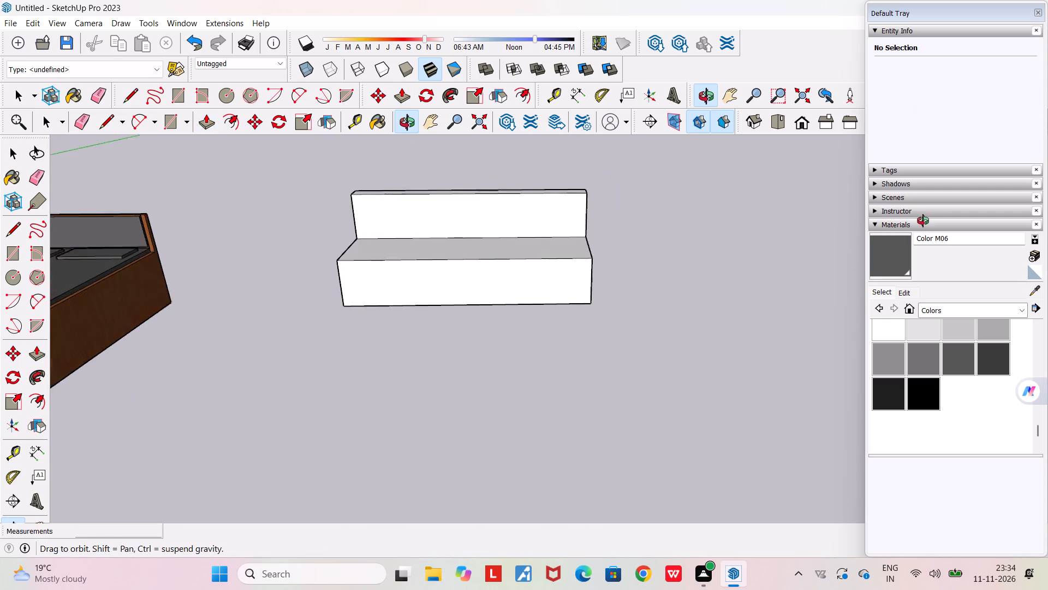
{"action": "middle_click_drag", "start_coordinate": [923, 221], "coordinate": [931, 219]}
{"action": "scroll", "coordinate": [930, 217], "scroll_direction": "up", "scroll_amount": 1}
{"action": "scroll", "coordinate": [552, 187], "scroll_direction": "up", "scroll_amount": 7}
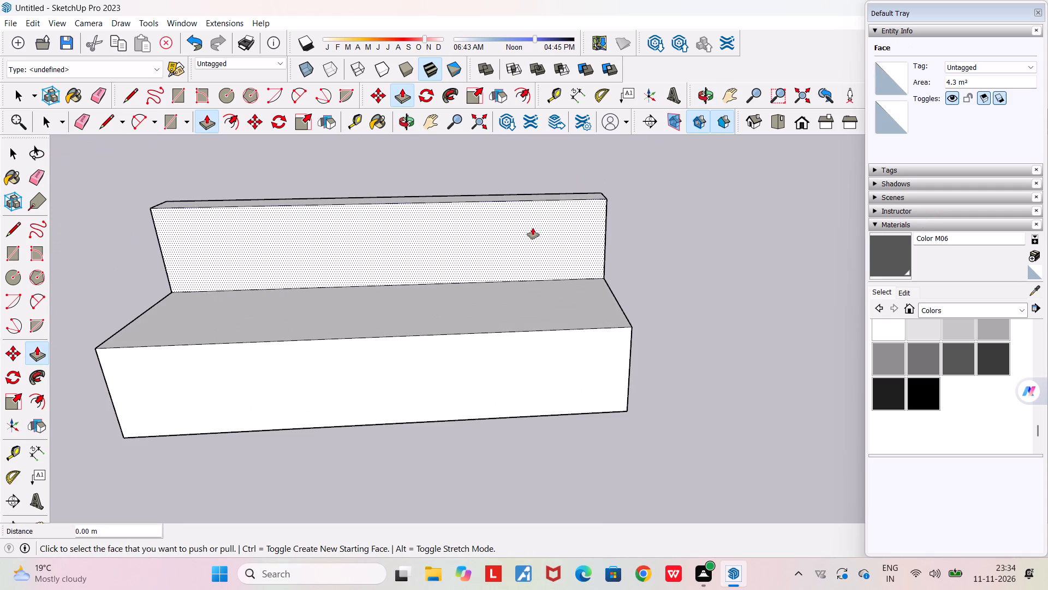
{"action": "scroll", "coordinate": [533, 227], "scroll_direction": "up", "scroll_amount": 2}
{"action": "key", "text": "space"}
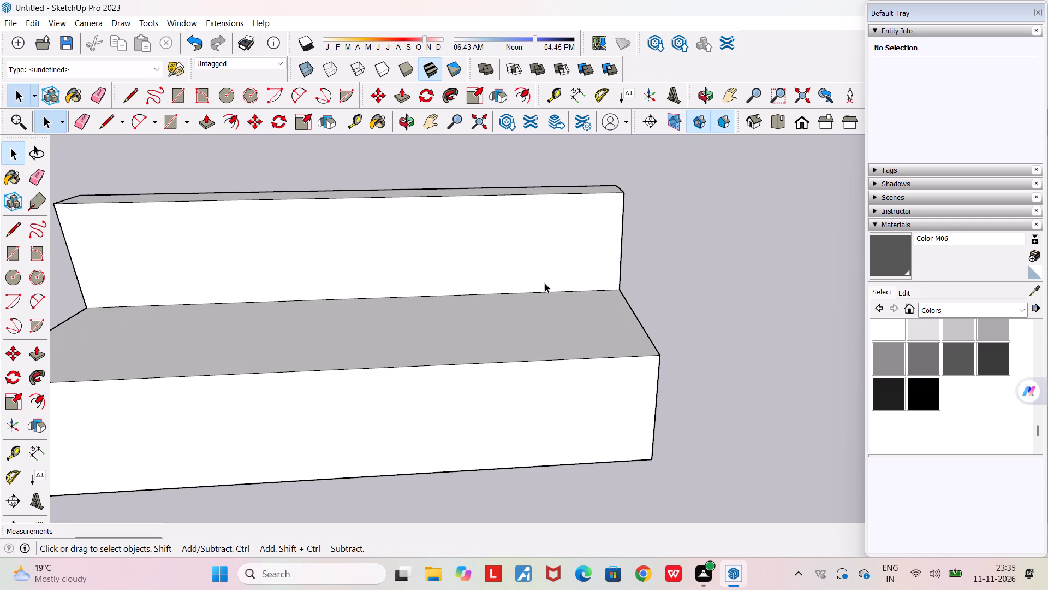
{"action": "scroll", "coordinate": [545, 283], "scroll_direction": "down", "scroll_amount": 3}
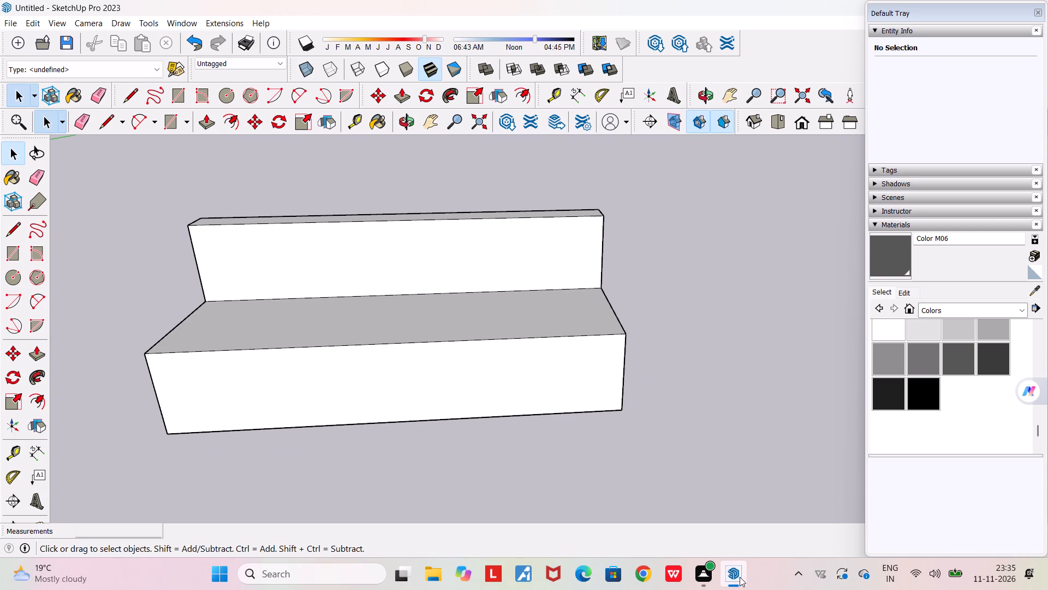
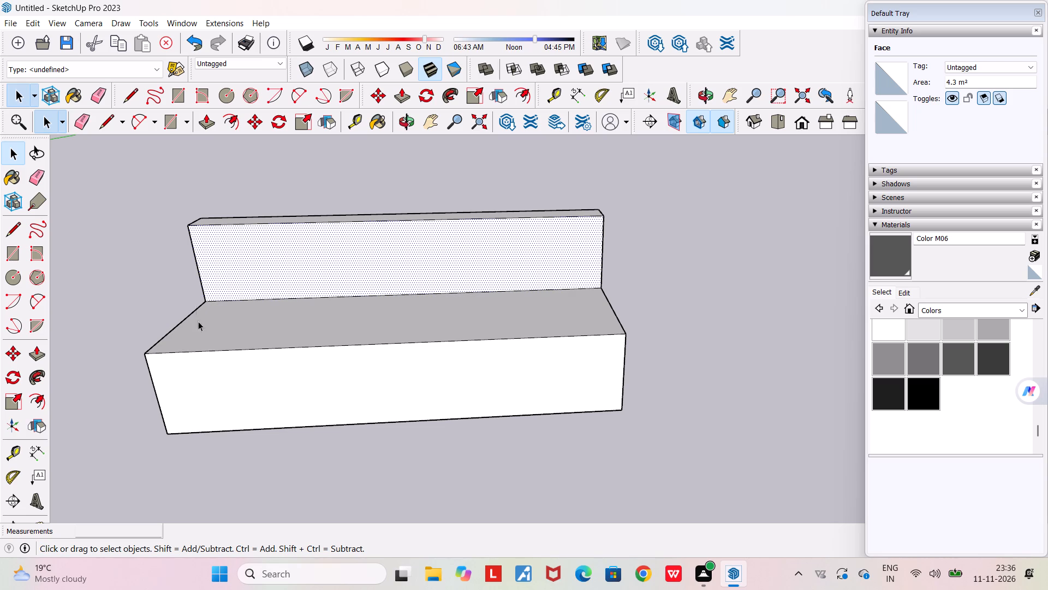
Erase the seam line between the backrest and seat on one end face of the sofa.
{"action": "scroll", "coordinate": [203, 388], "scroll_direction": "up", "scroll_amount": 2}
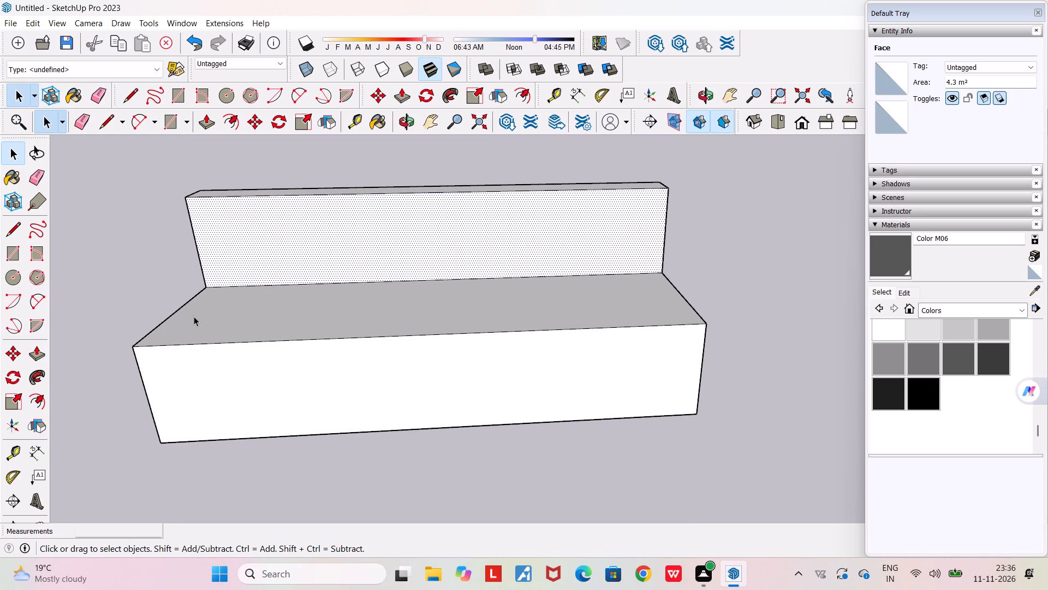
{"action": "middle_click_drag", "start_coordinate": [215, 304], "coordinate": [289, 309]}
{"action": "scroll", "coordinate": [289, 309], "scroll_direction": "down", "scroll_amount": 3}
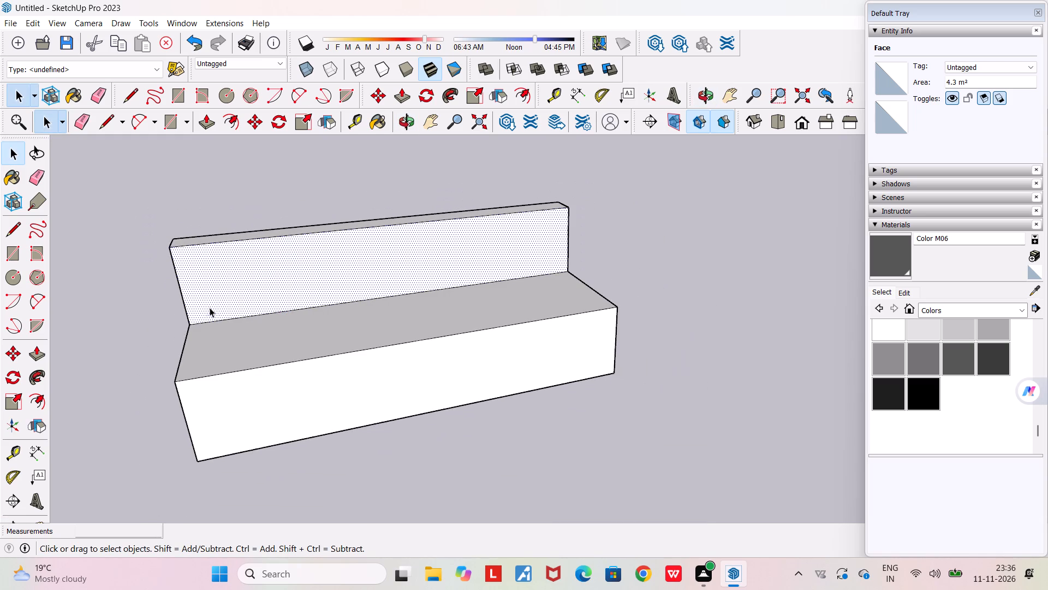
{"action": "scroll", "coordinate": [205, 306], "scroll_direction": "up", "scroll_amount": 3}
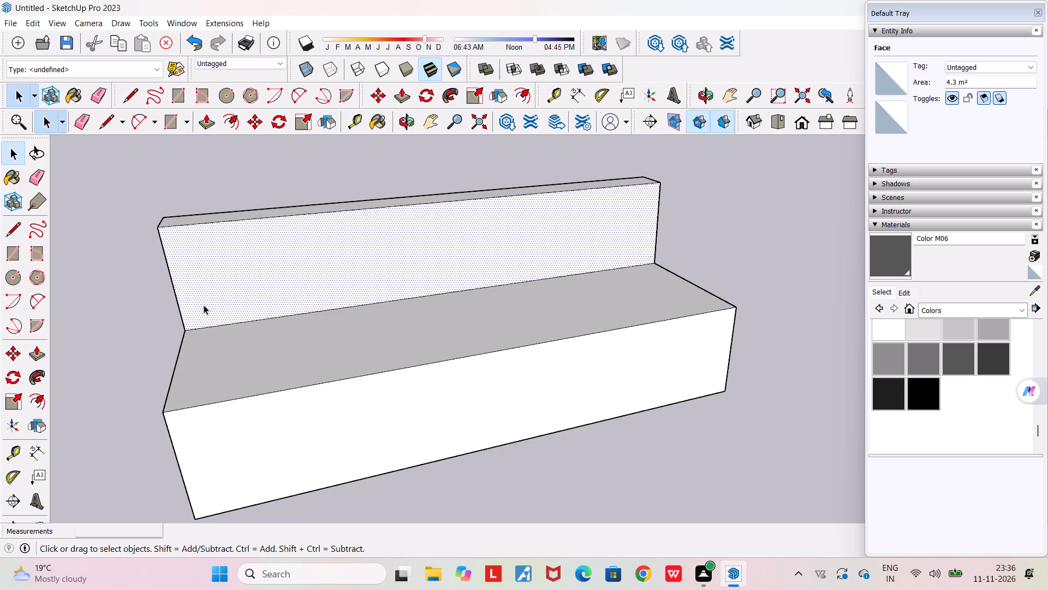
{"action": "scroll", "coordinate": [265, 339], "scroll_direction": "down", "scroll_amount": 3}
{"action": "middle_click_drag", "start_coordinate": [266, 338], "coordinate": [366, 292]}
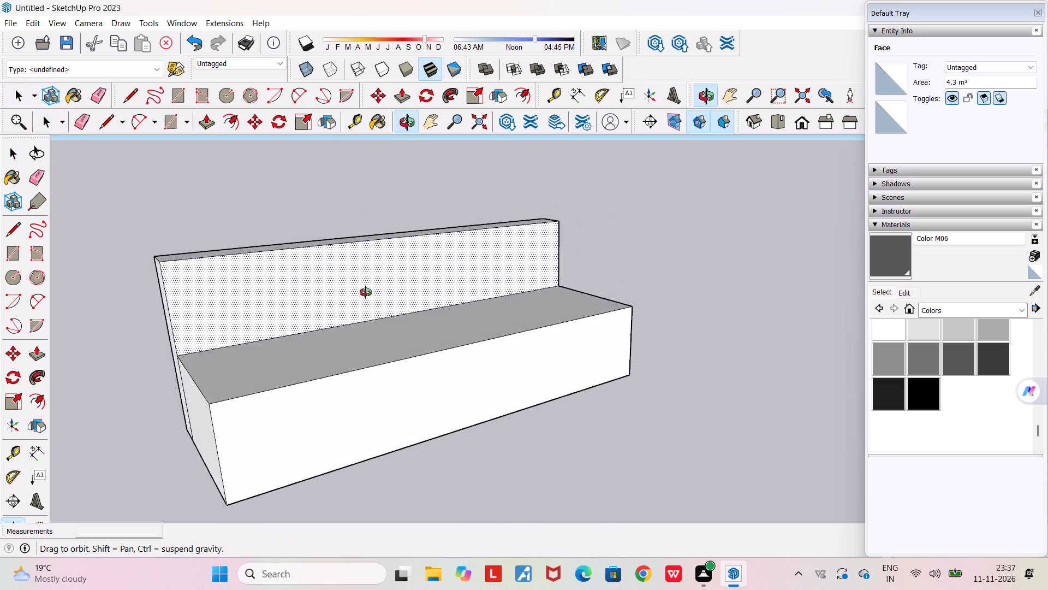
{"action": "middle_click_drag", "start_coordinate": [366, 292], "coordinate": [485, 256]}
{"action": "scroll", "coordinate": [485, 256], "scroll_direction": "down", "scroll_amount": 4}
{"action": "middle_click_drag", "start_coordinate": [416, 316], "coordinate": [356, 432]}
{"action": "scroll", "coordinate": [387, 385], "scroll_direction": "up", "scroll_amount": 1}
{"action": "scroll", "coordinate": [356, 430], "scroll_direction": "down", "scroll_amount": 2}
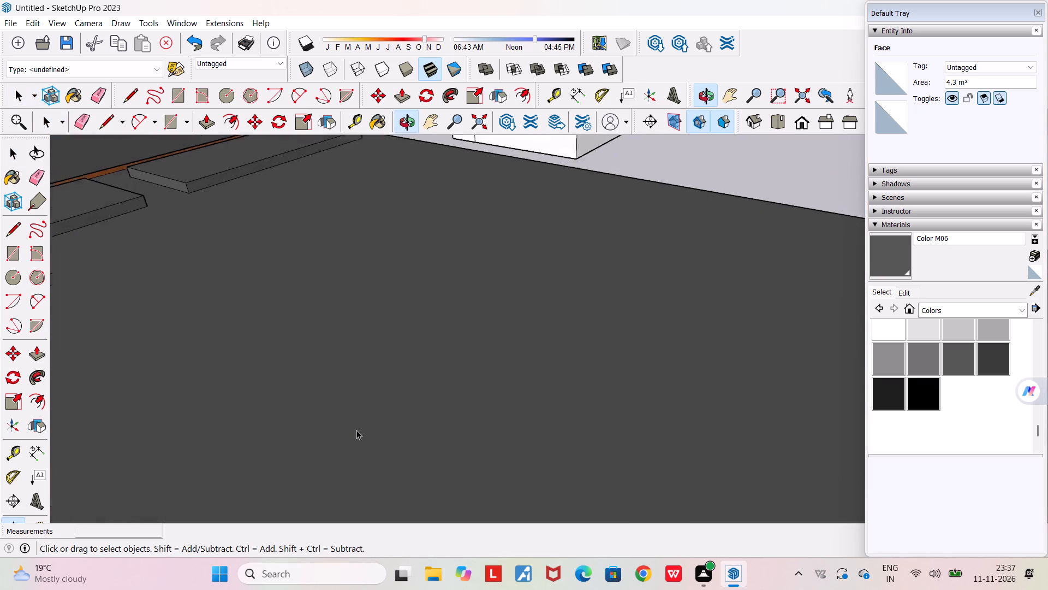
{"action": "scroll", "coordinate": [356, 430], "scroll_direction": "down", "scroll_amount": 3}
{"action": "scroll", "coordinate": [370, 347], "scroll_direction": "down", "scroll_amount": 17}
{"action": "scroll", "coordinate": [438, 222], "scroll_direction": "up", "scroll_amount": 6}
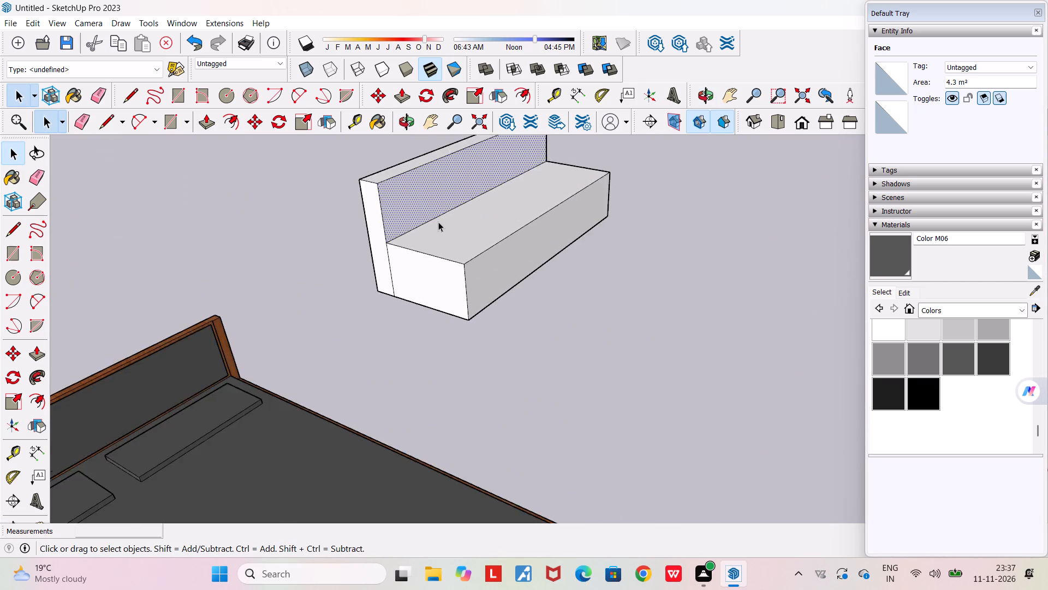
{"action": "scroll", "coordinate": [431, 227], "scroll_direction": "up", "scroll_amount": 12}
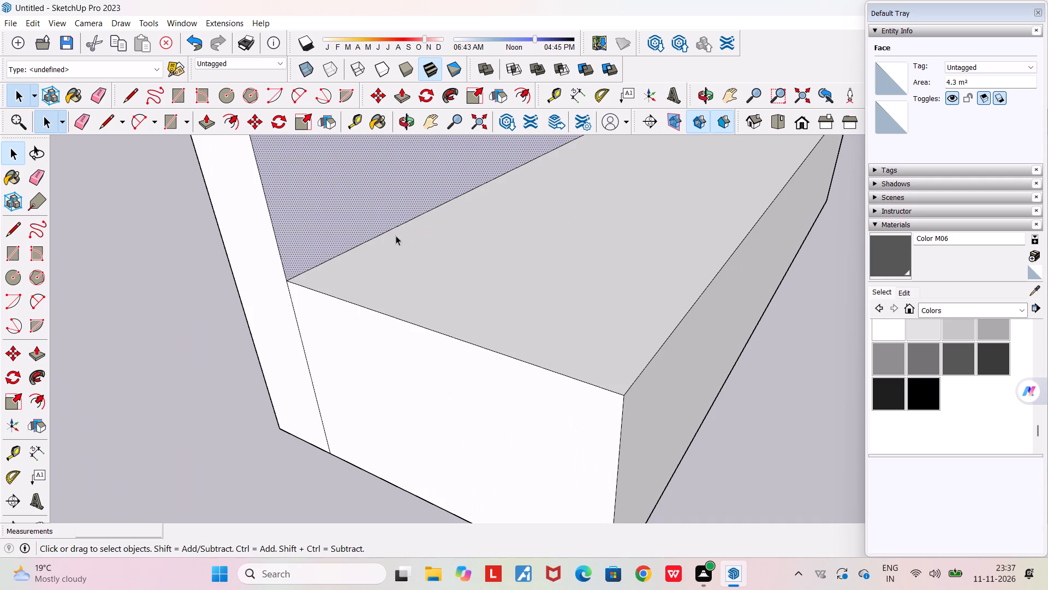
{"action": "key", "text": "e"}
{"action": "left_click_drag", "start_coordinate": [307, 350], "coordinate": [289, 350]}
Erase the matching seam line between the backrest and seat on the sofa's opposite end face.
{"action": "scroll", "coordinate": [289, 350], "scroll_direction": "down", "scroll_amount": 9}
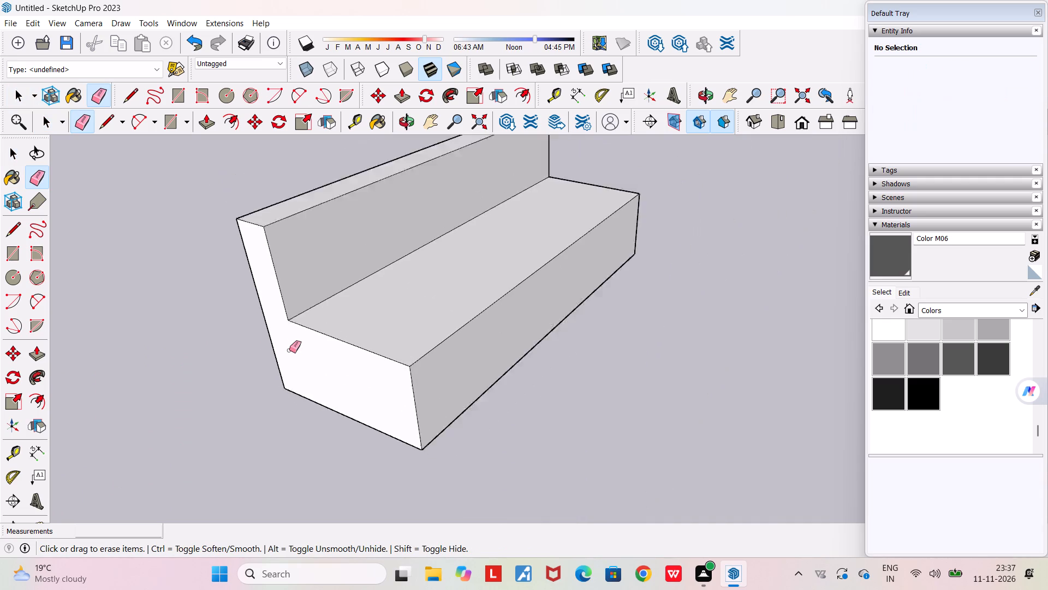
{"action": "scroll", "coordinate": [289, 350], "scroll_direction": "down", "scroll_amount": 8}
{"action": "middle_click_drag", "start_coordinate": [297, 367], "coordinate": [102, 367]}
{"action": "scroll", "coordinate": [102, 367], "scroll_direction": "down", "scroll_amount": 5}
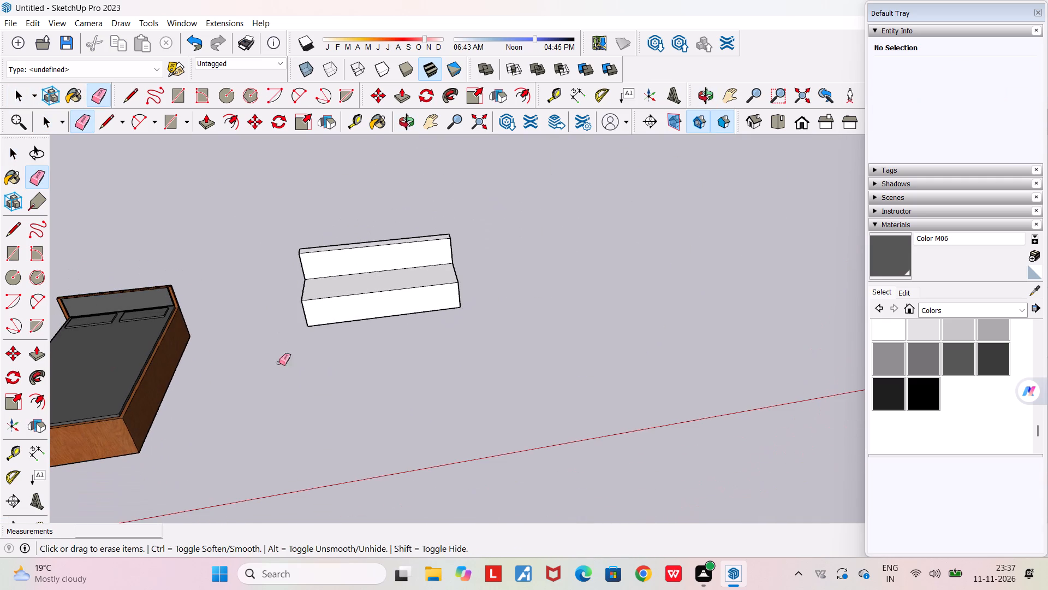
{"action": "middle_click_drag", "start_coordinate": [317, 370], "coordinate": [77, 309]}
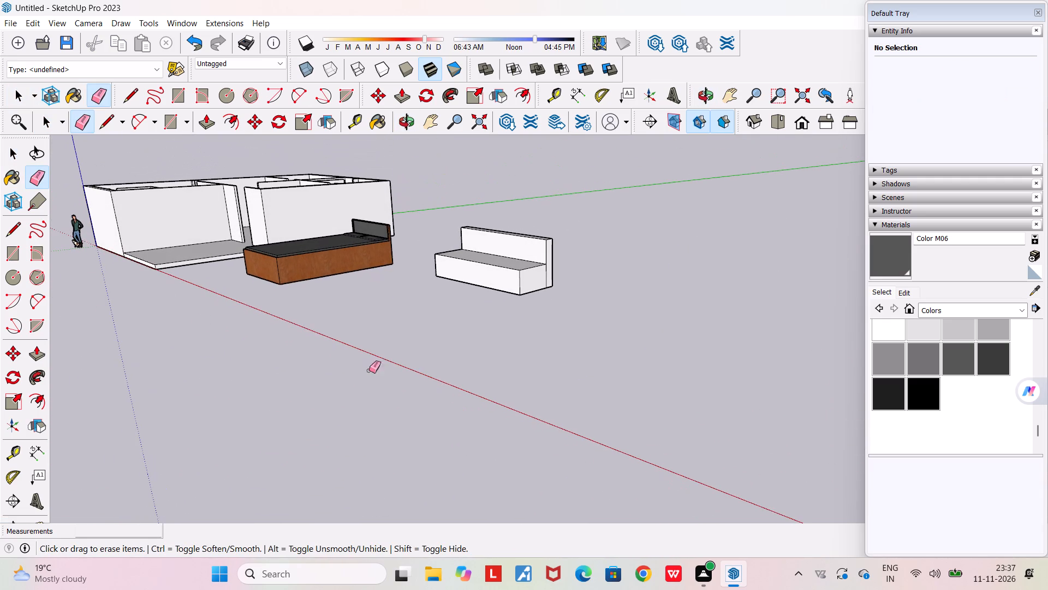
{"action": "scroll", "coordinate": [559, 269], "scroll_direction": "up", "scroll_amount": 13}
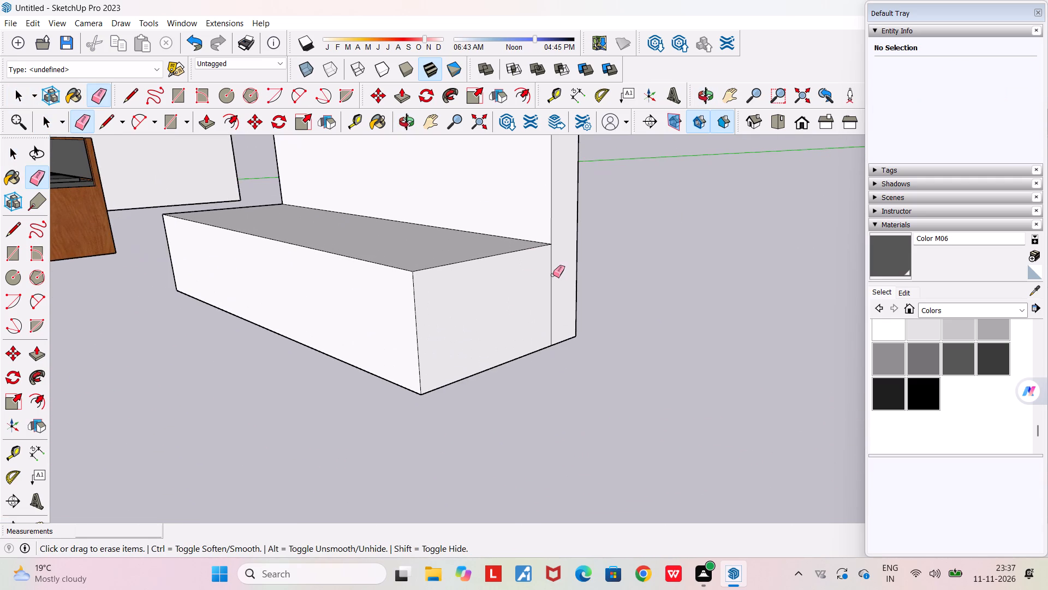
{"action": "left_click_drag", "start_coordinate": [559, 275], "coordinate": [539, 276]}
Draw a vertical line about 0.38 m up from the midpoint of the backrest's top edge at one end.
{"action": "scroll", "coordinate": [535, 277], "scroll_direction": "down", "scroll_amount": 5}
{"action": "middle_click_drag", "start_coordinate": [507, 280], "coordinate": [885, 332]}
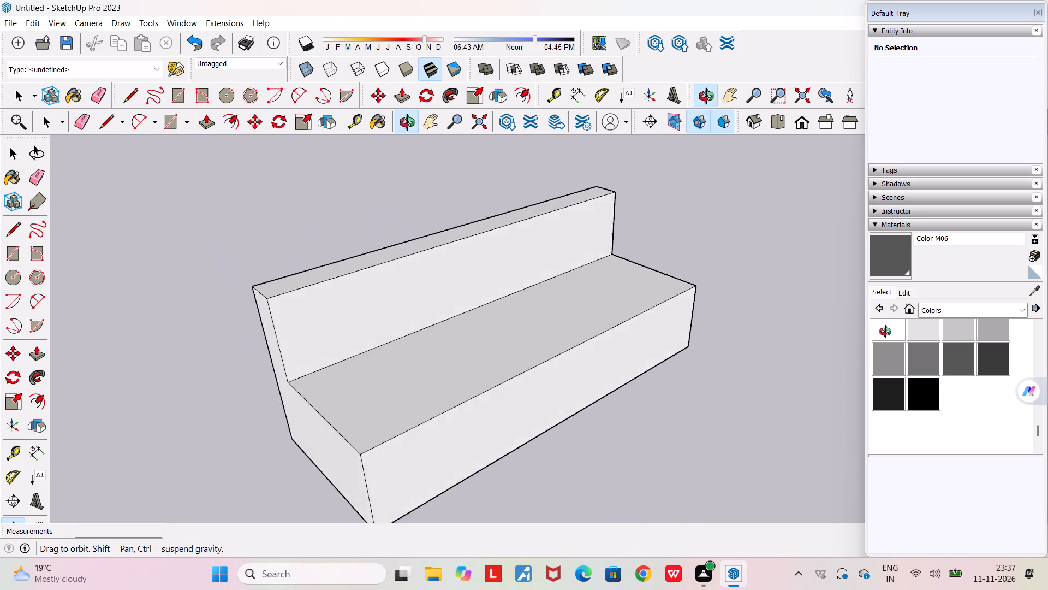
{"action": "middle_click_drag", "start_coordinate": [885, 332], "coordinate": [1044, 338]}
{"action": "scroll", "coordinate": [539, 342], "scroll_direction": "up", "scroll_amount": 2}
{"action": "key", "text": "space"}
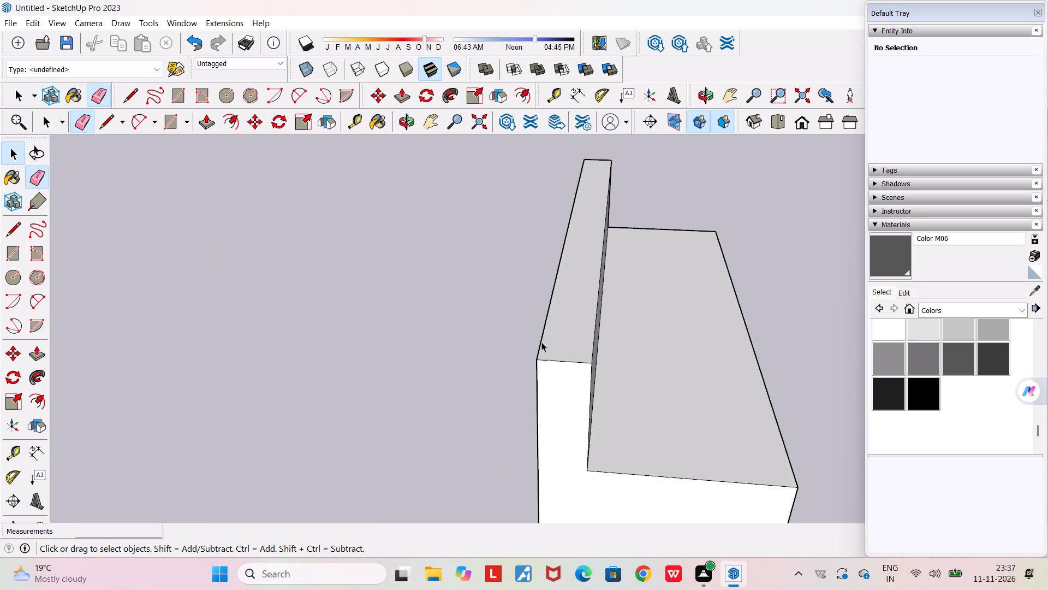
{"action": "left_click", "coordinate": [129, 96]}
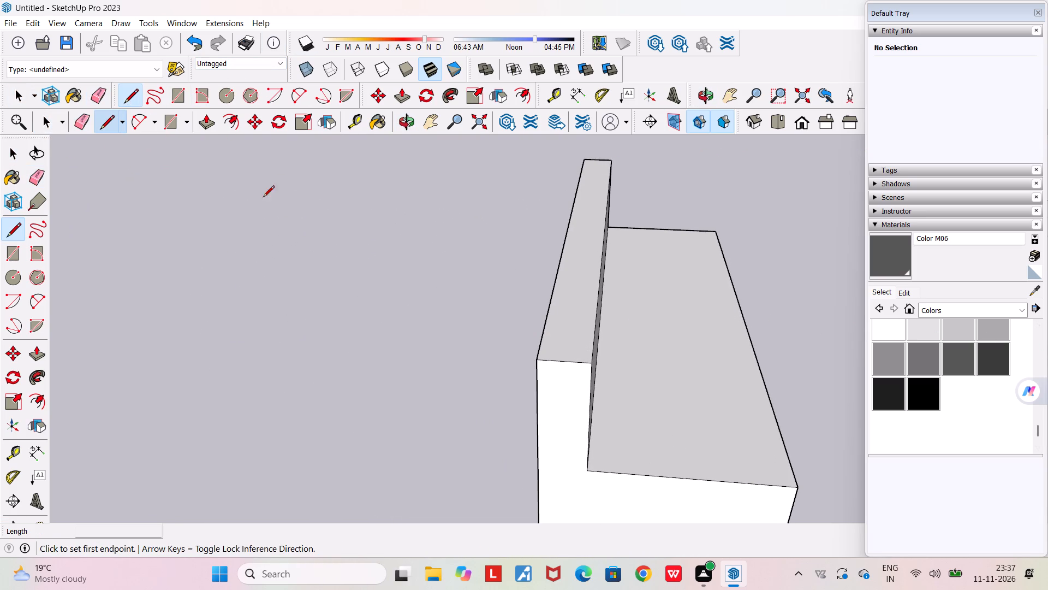
{"action": "left_click", "coordinate": [563, 359]}
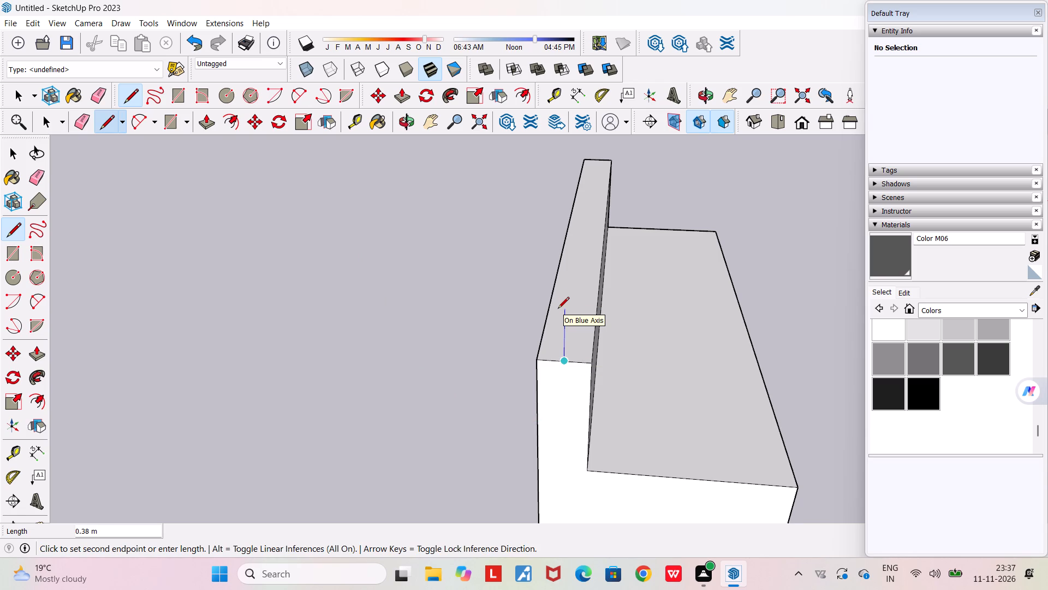
{"action": "left_click", "coordinate": [557, 309]}
{"action": "key", "text": "space"}
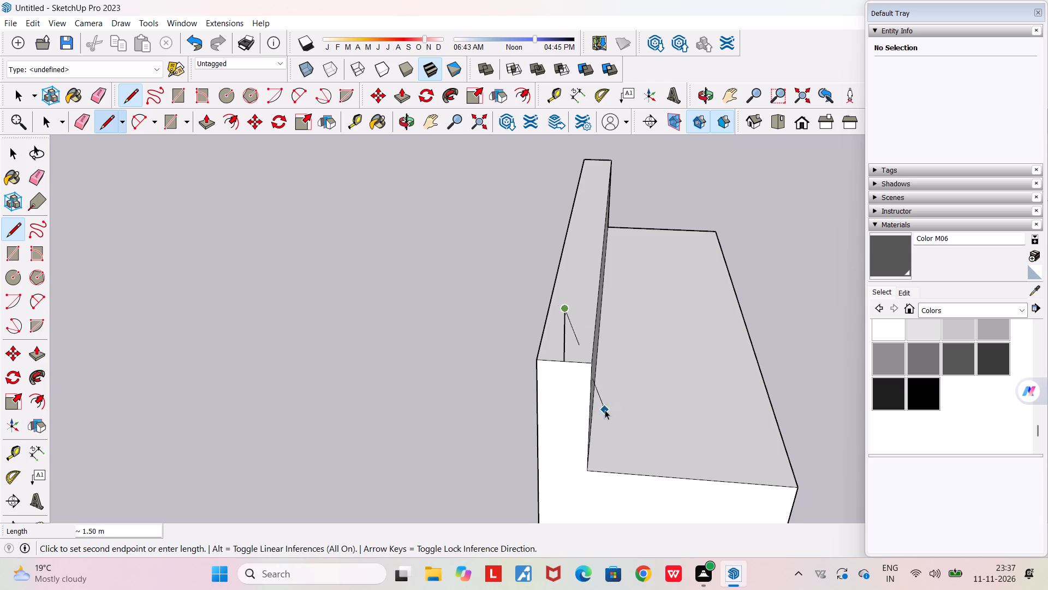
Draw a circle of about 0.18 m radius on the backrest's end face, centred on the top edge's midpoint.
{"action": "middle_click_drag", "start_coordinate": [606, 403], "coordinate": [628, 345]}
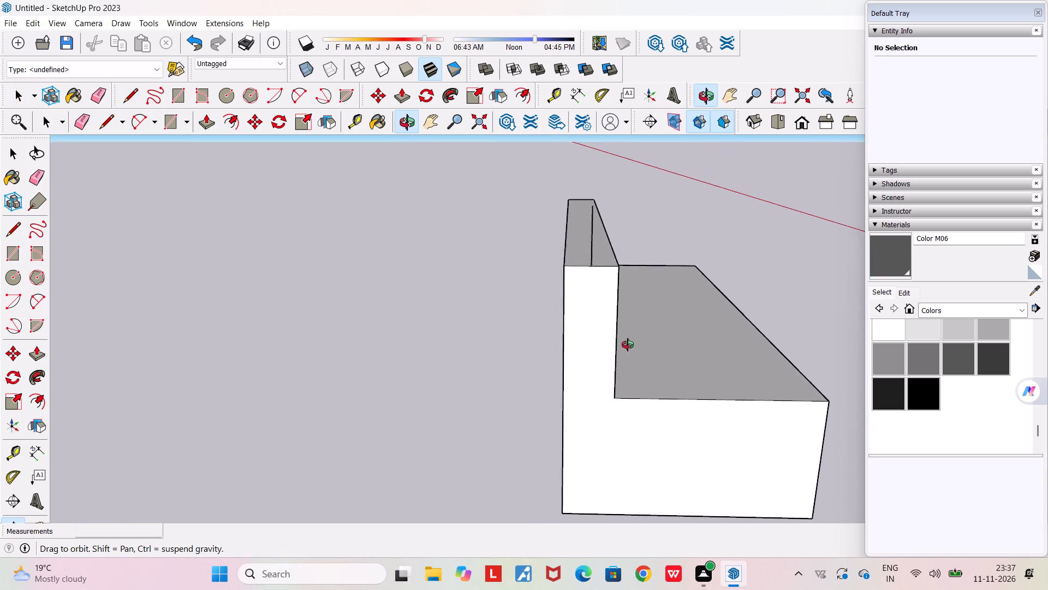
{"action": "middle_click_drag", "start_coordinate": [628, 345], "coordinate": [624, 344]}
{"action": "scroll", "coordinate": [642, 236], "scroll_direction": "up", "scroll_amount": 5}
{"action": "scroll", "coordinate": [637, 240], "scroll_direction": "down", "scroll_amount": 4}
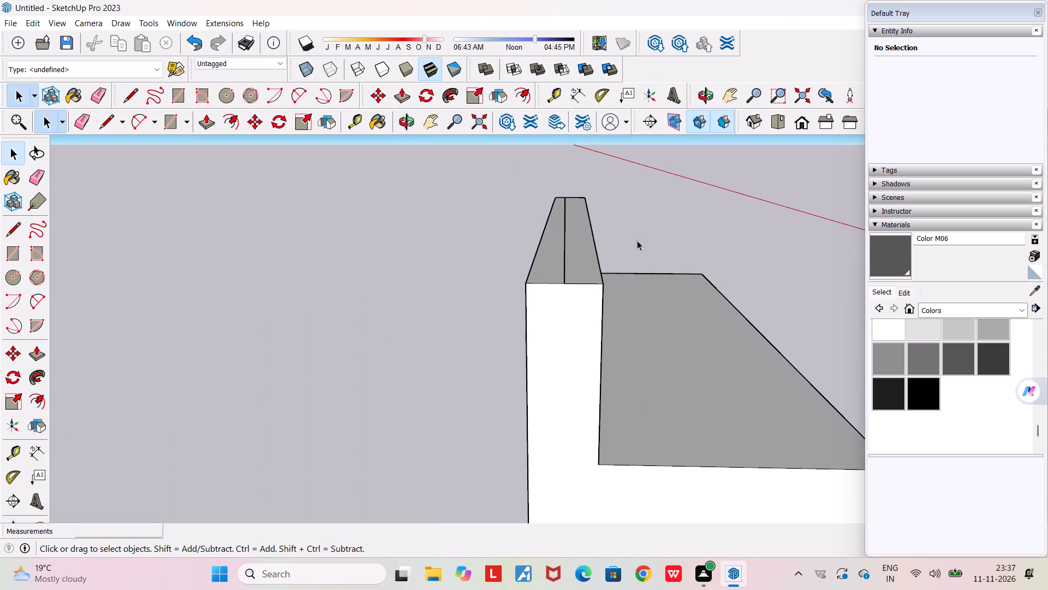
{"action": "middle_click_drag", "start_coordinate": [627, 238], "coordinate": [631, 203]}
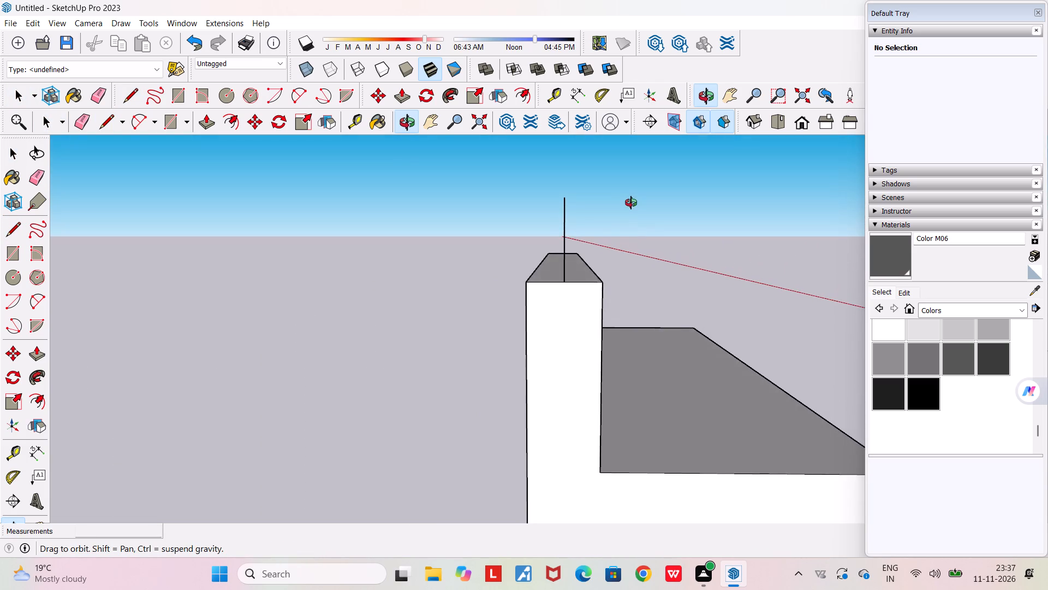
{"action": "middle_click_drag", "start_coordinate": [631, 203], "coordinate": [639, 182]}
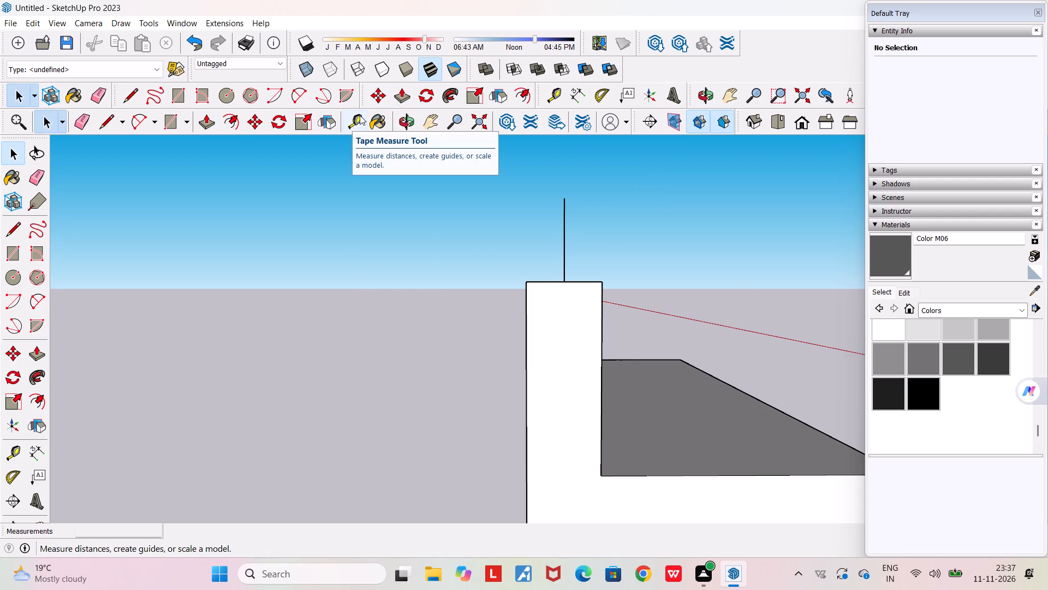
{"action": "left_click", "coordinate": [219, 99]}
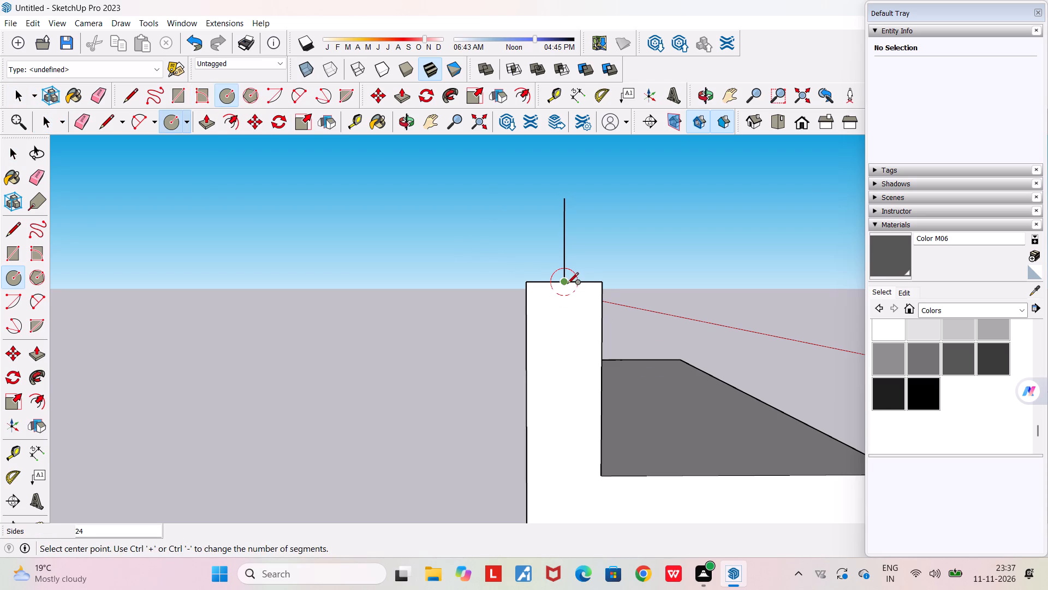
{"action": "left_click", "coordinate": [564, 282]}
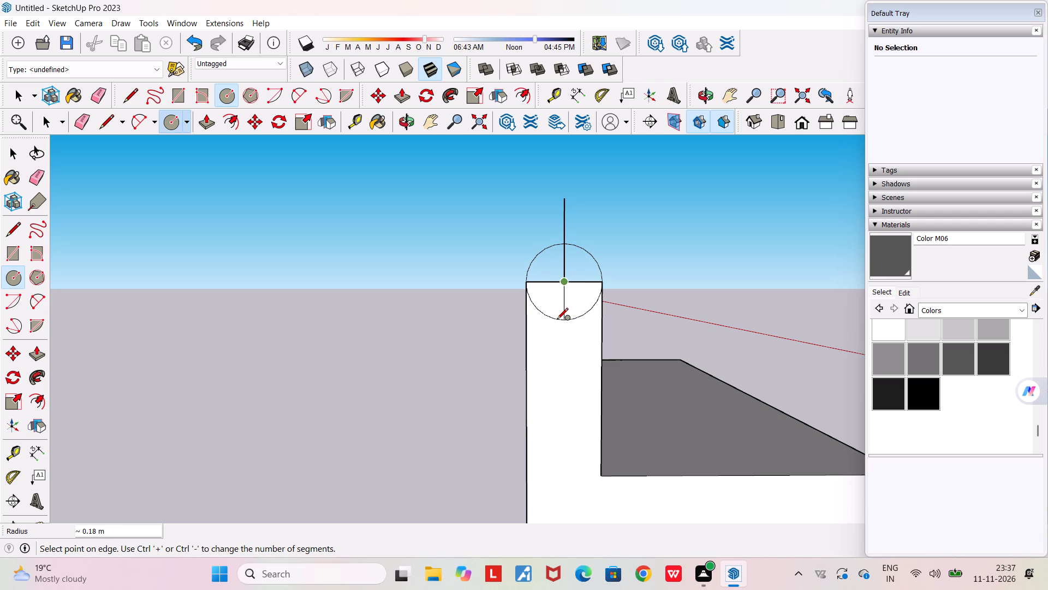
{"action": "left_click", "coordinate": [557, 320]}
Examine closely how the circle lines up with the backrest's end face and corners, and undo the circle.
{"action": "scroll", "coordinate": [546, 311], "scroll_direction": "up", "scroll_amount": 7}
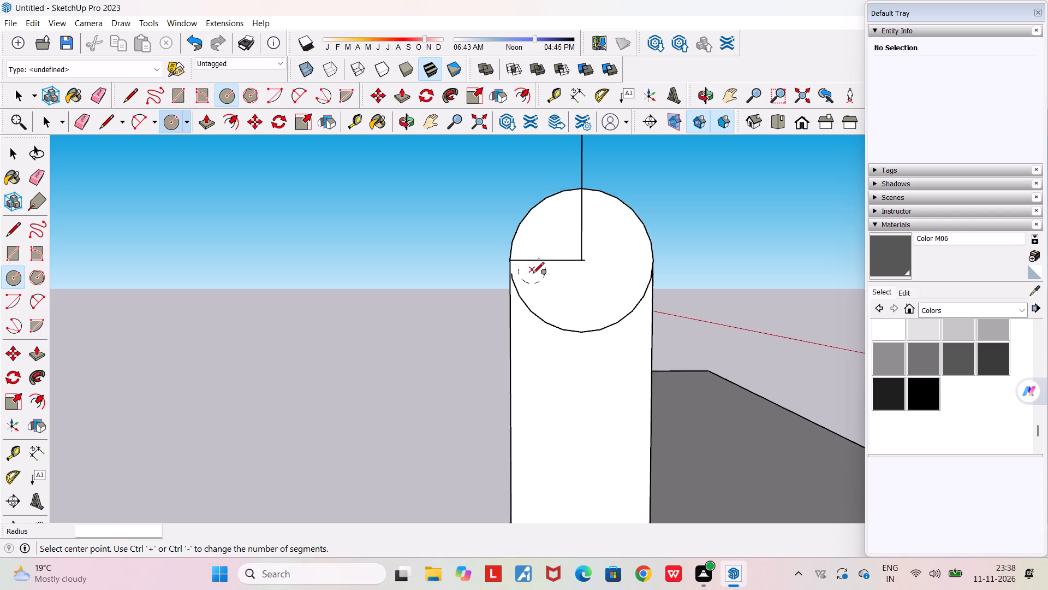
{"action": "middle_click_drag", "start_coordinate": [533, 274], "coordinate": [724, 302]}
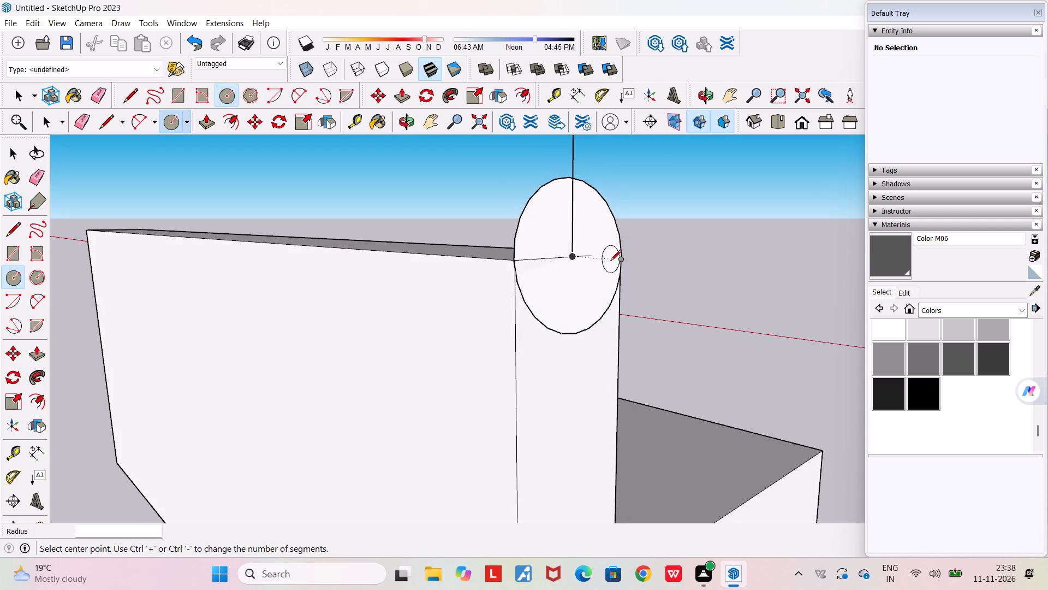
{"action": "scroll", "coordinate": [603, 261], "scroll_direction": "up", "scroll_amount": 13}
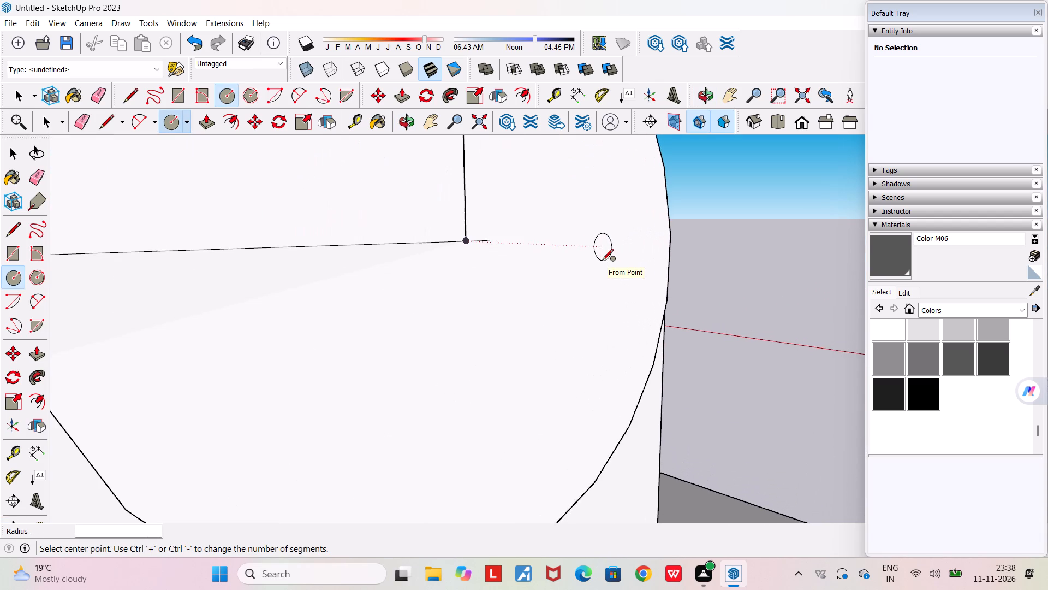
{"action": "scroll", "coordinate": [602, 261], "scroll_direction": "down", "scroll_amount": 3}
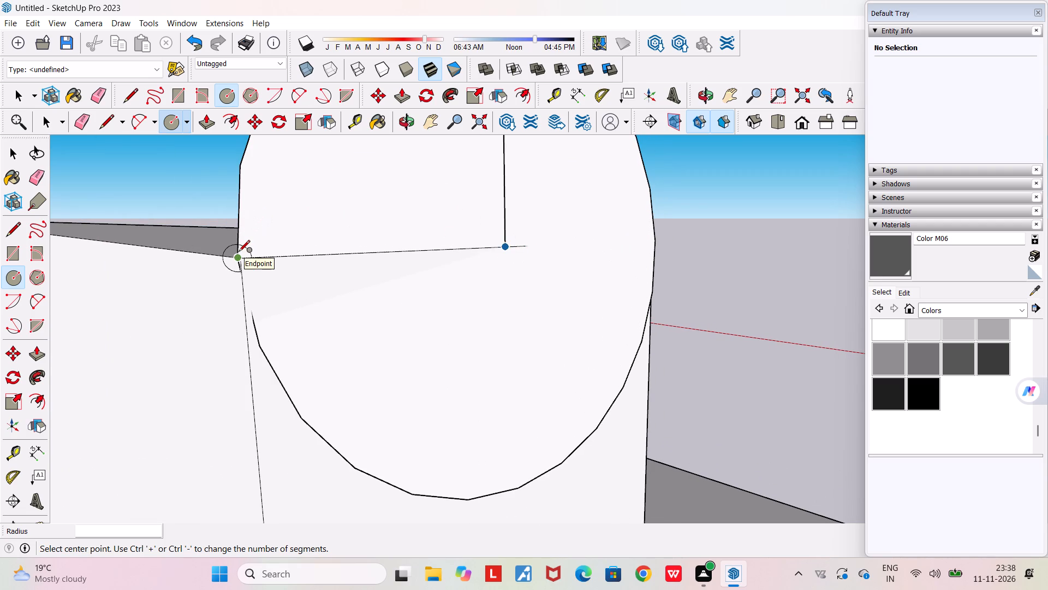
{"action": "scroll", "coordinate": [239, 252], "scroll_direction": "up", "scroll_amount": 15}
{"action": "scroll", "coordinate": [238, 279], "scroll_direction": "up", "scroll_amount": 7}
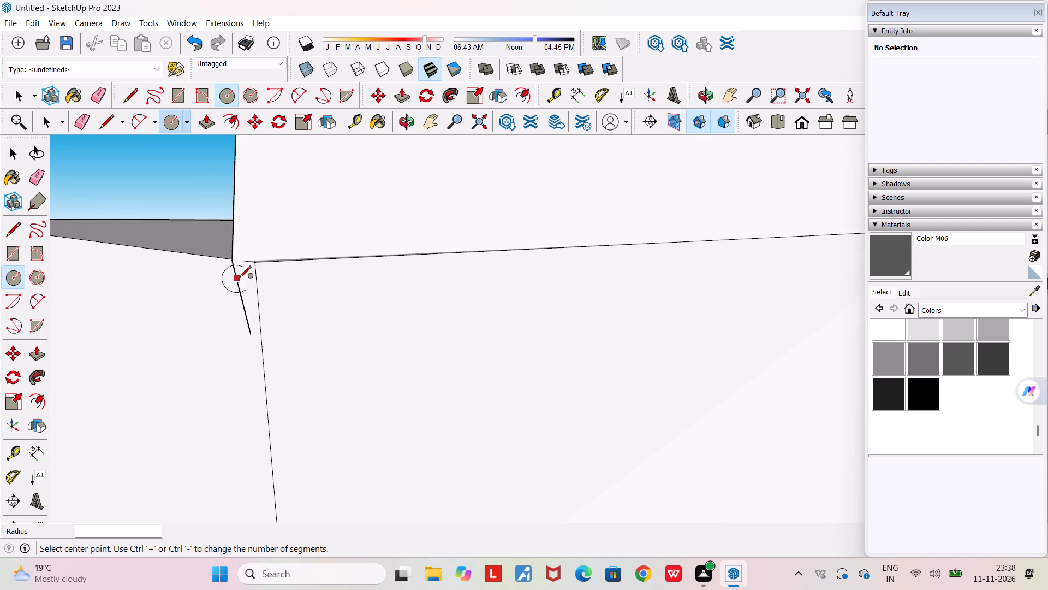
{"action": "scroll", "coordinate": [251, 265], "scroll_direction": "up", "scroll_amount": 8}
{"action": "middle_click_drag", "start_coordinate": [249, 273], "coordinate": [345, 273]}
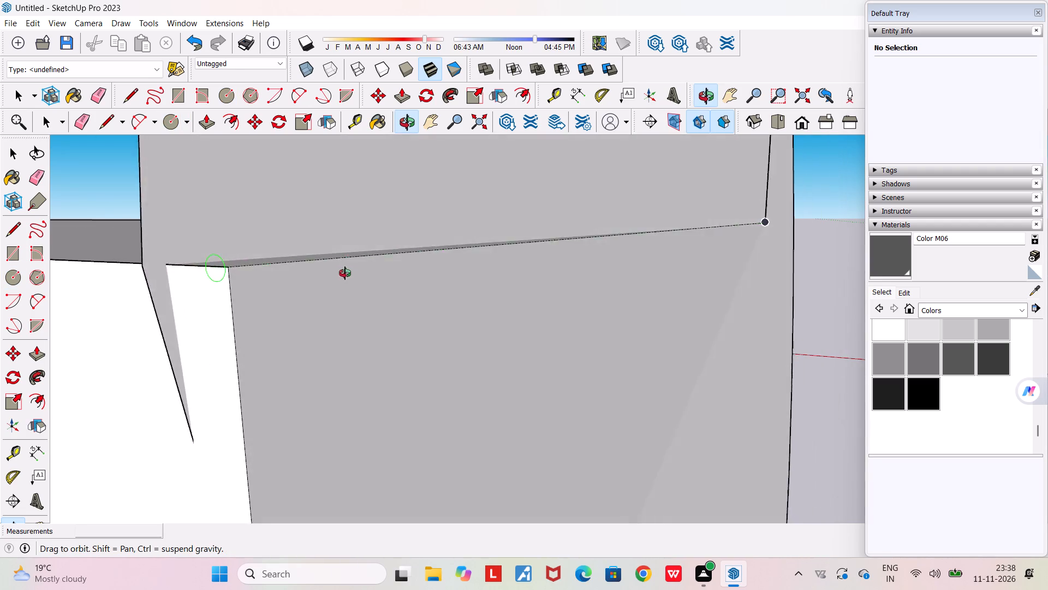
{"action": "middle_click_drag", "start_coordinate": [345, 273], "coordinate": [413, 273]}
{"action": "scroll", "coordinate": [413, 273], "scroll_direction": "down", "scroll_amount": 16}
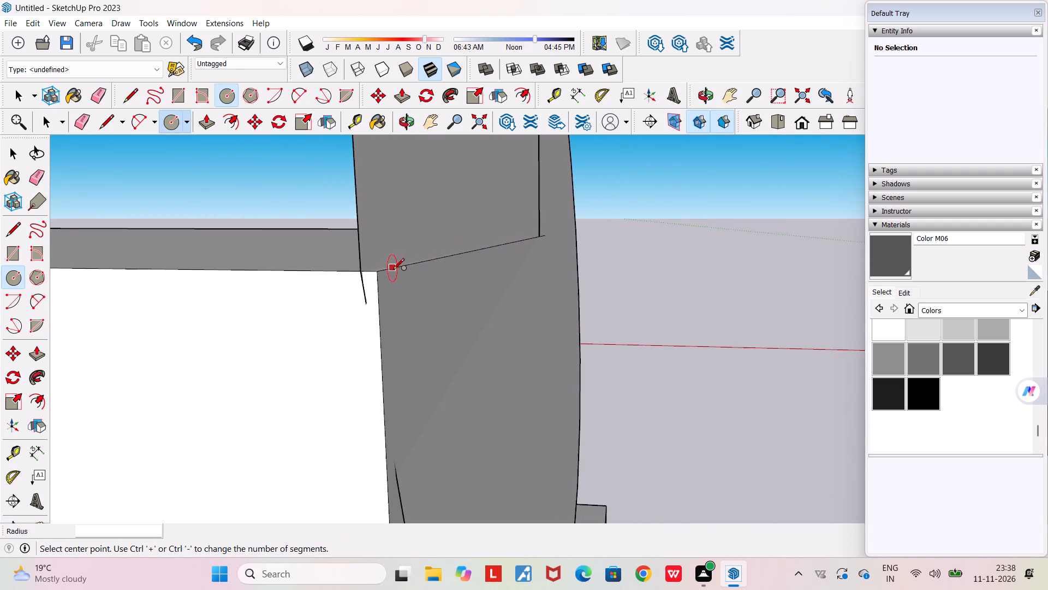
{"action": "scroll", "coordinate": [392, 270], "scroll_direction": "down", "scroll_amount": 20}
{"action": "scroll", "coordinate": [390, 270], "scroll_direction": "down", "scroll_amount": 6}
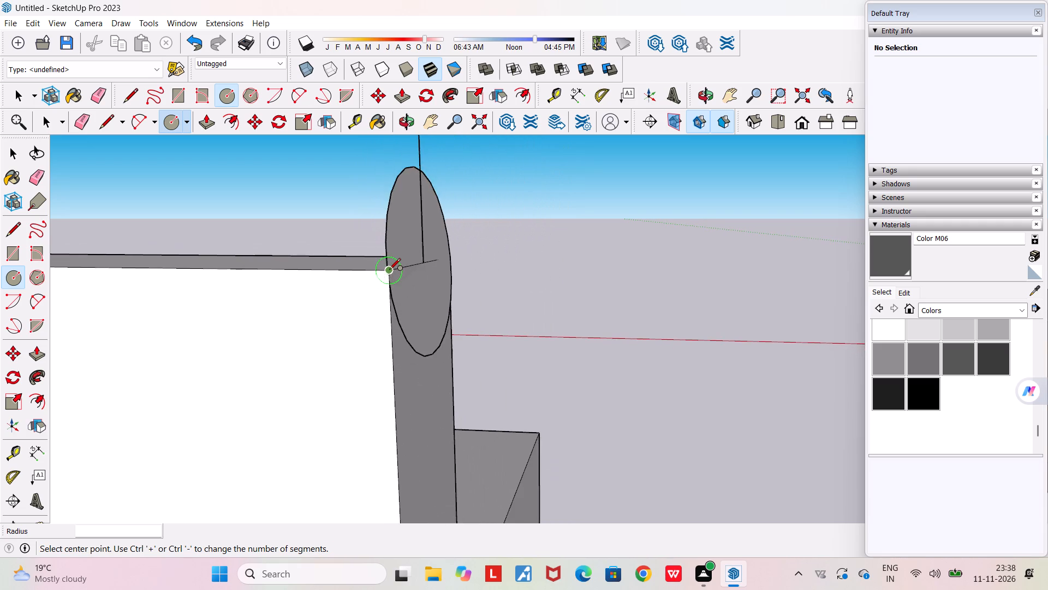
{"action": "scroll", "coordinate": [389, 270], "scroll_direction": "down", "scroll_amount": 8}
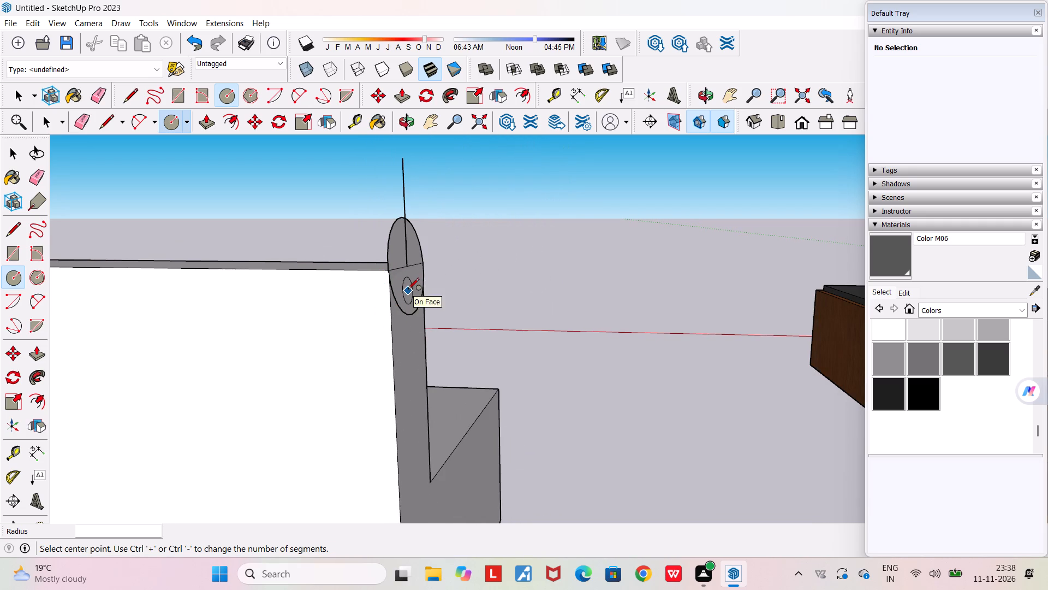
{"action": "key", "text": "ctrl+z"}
Draw the end circle again at about 0.17 m radius on the backrest's end face, centred on the top edge's midpoint.
{"action": "scroll", "coordinate": [409, 287], "scroll_direction": "up", "scroll_amount": 2}
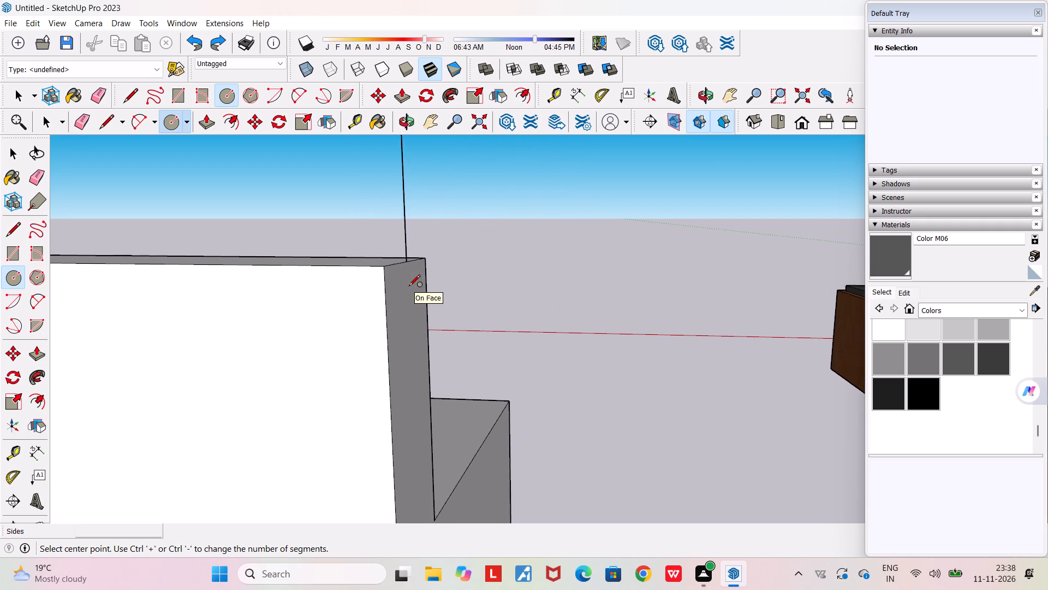
{"action": "scroll", "coordinate": [409, 287], "scroll_direction": "up", "scroll_amount": 1}
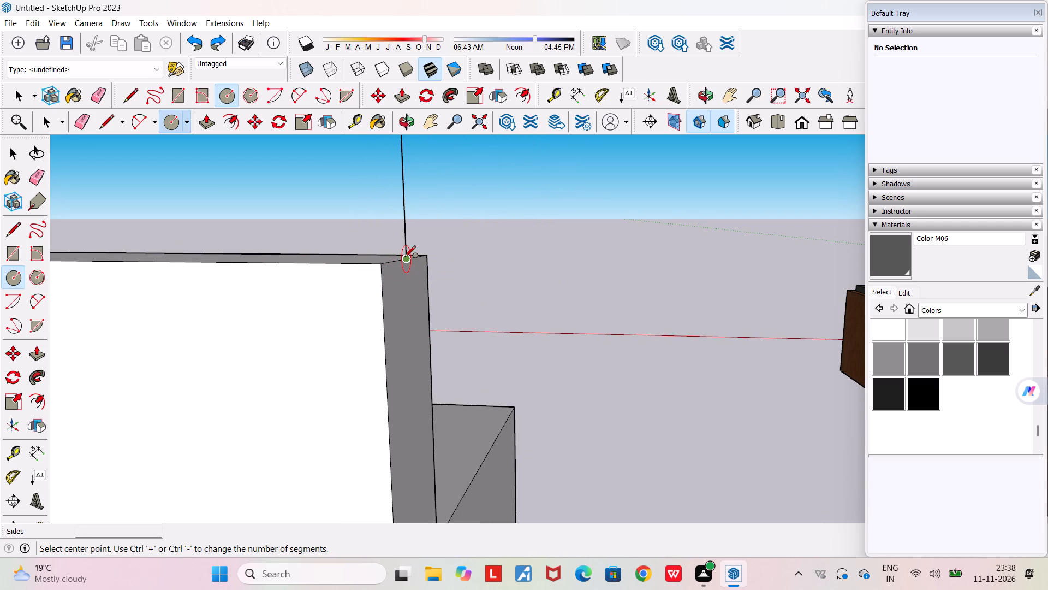
{"action": "left_click", "coordinate": [405, 263]}
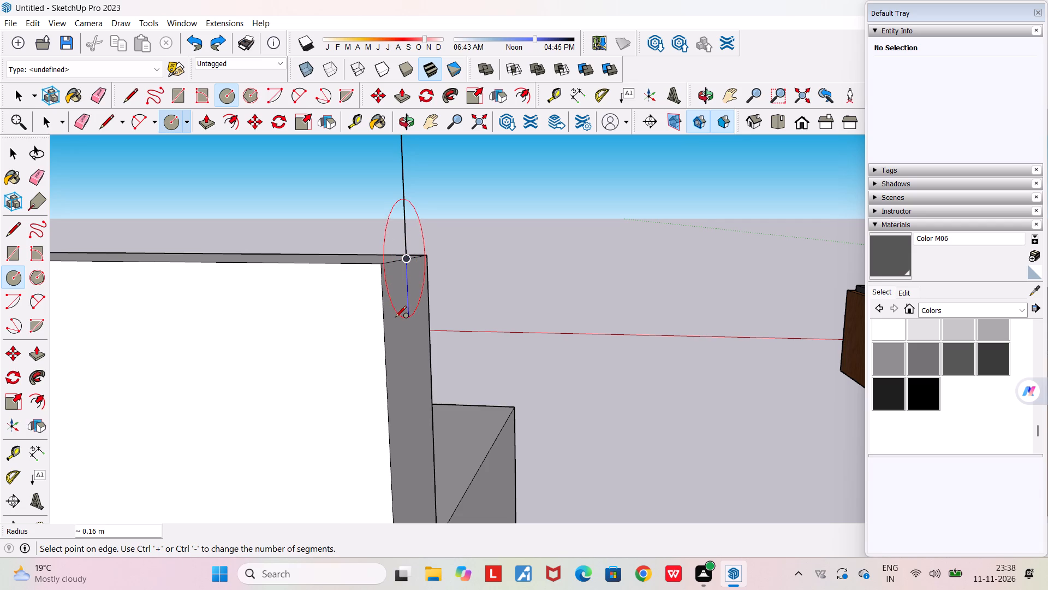
{"action": "left_click", "coordinate": [395, 324]}
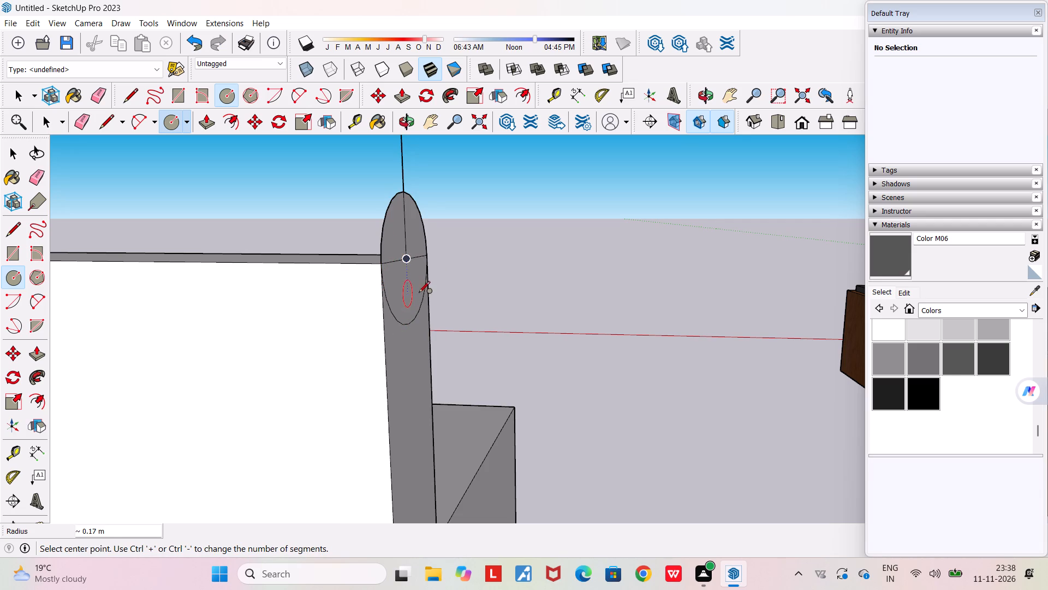
Examine closely how the end circle meets the side edges and corners of the backrest's end face.
{"action": "middle_click_drag", "start_coordinate": [392, 275], "coordinate": [372, 414]}
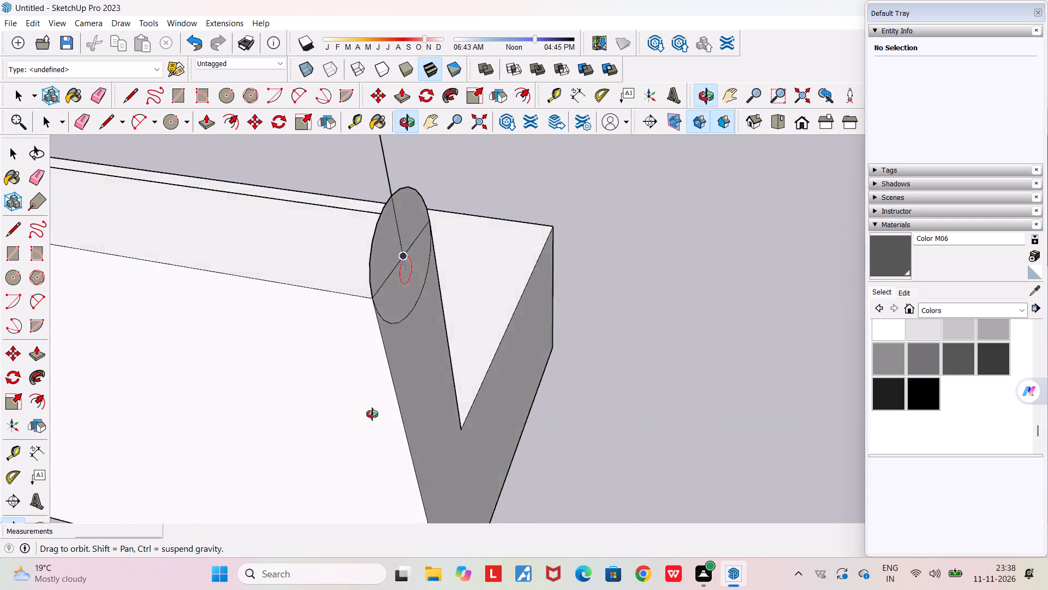
{"action": "middle_click_drag", "start_coordinate": [372, 414], "coordinate": [428, 410]}
{"action": "scroll", "coordinate": [428, 330], "scroll_direction": "up", "scroll_amount": 7}
{"action": "scroll", "coordinate": [372, 330], "scroll_direction": "up", "scroll_amount": 1}
{"action": "scroll", "coordinate": [372, 330], "scroll_direction": "down", "scroll_amount": 7}
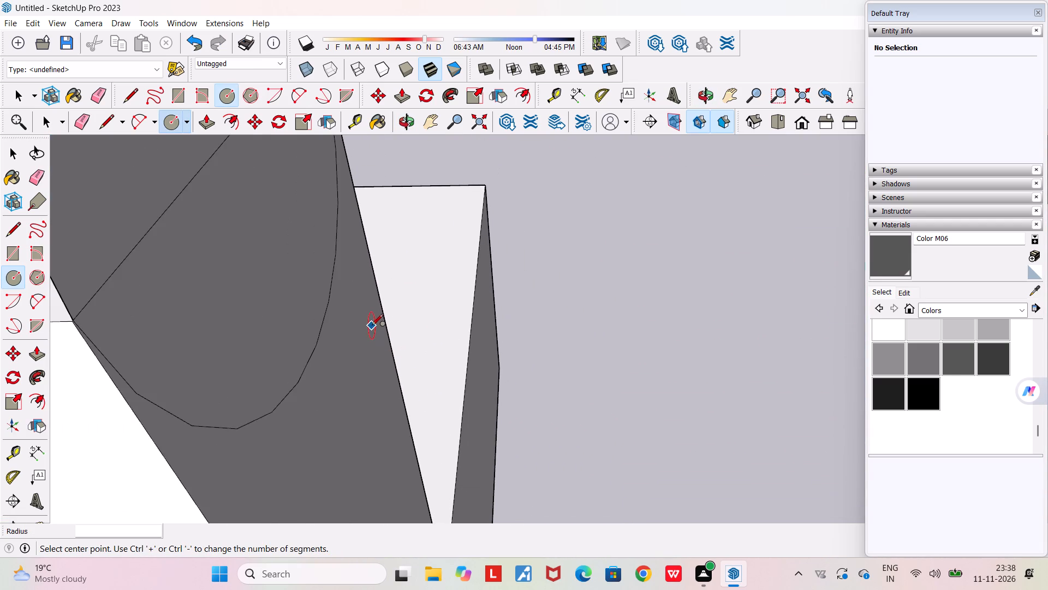
{"action": "scroll", "coordinate": [370, 327], "scroll_direction": "down", "scroll_amount": 3}
{"action": "scroll", "coordinate": [239, 320], "scroll_direction": "up", "scroll_amount": 11}
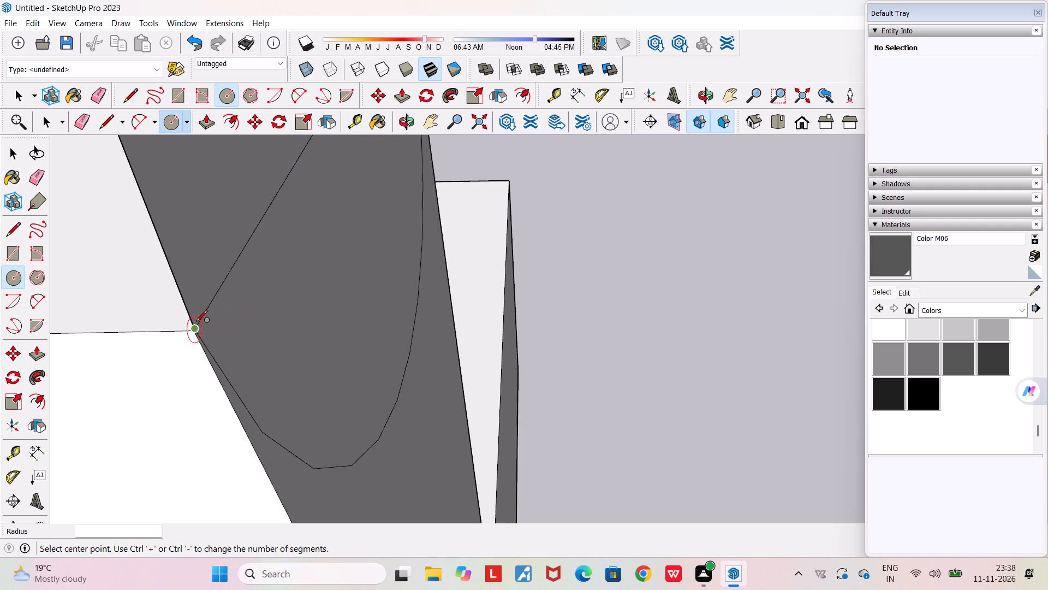
{"action": "scroll", "coordinate": [194, 325], "scroll_direction": "up", "scroll_amount": 15}
{"action": "scroll", "coordinate": [193, 338], "scroll_direction": "up", "scroll_amount": 7}
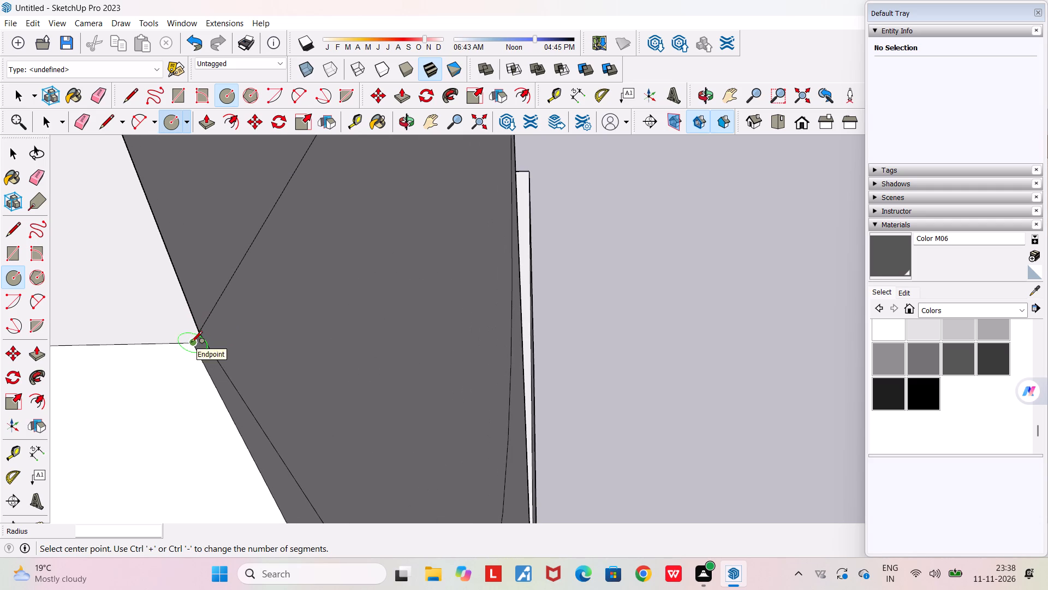
{"action": "key", "text": "space"}
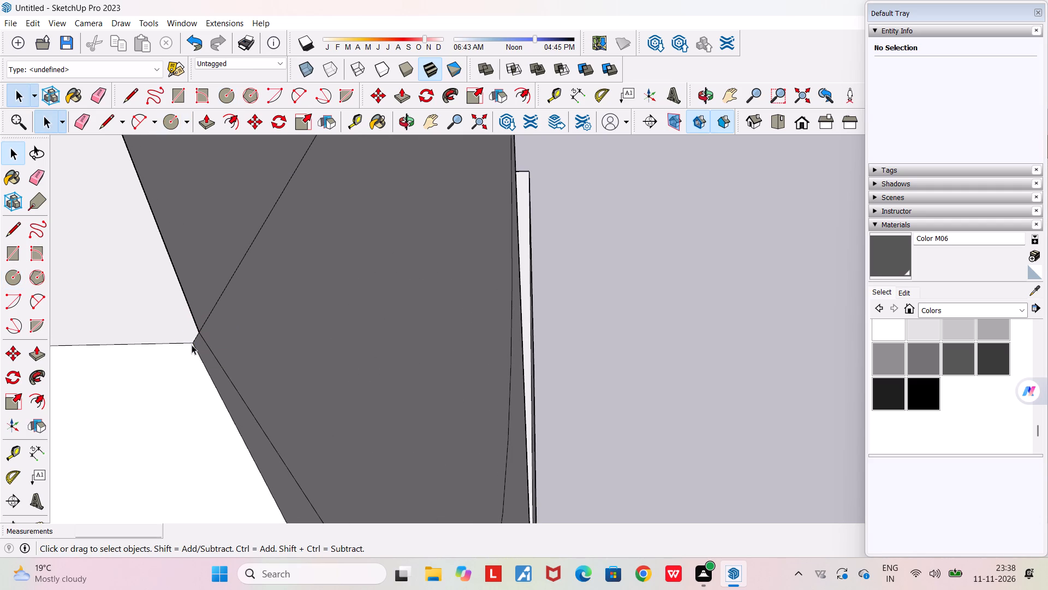
{"action": "scroll", "coordinate": [192, 344], "scroll_direction": "down", "scroll_amount": 18}
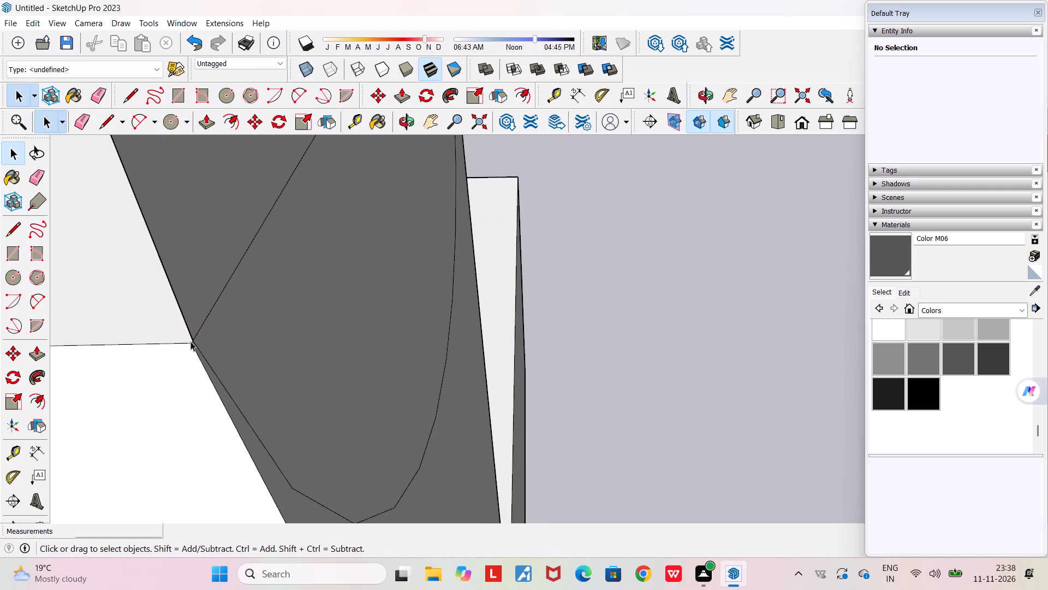
{"action": "scroll", "coordinate": [190, 341], "scroll_direction": "down", "scroll_amount": 5}
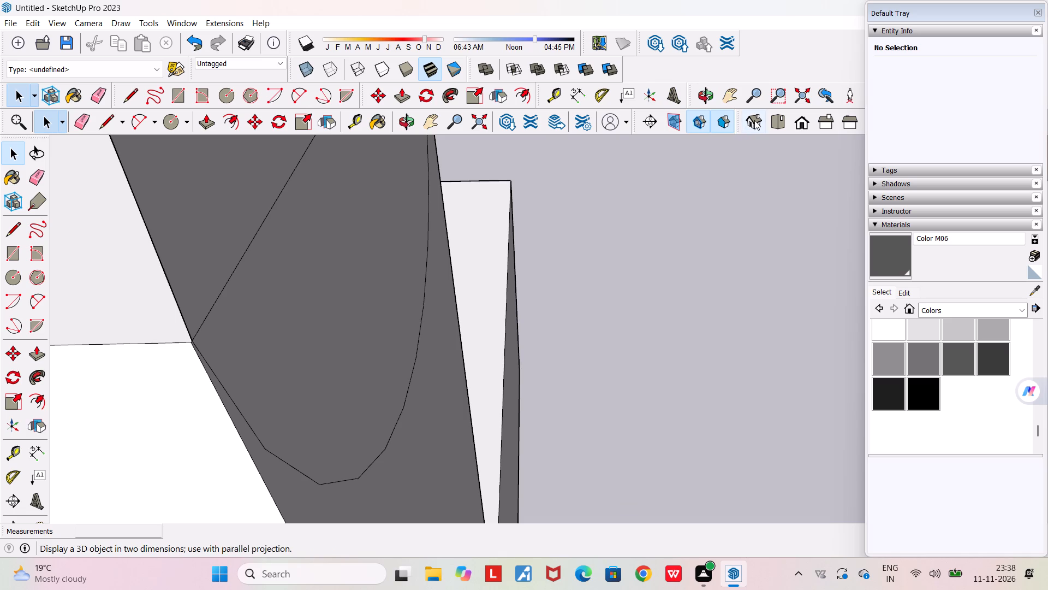
View the model from above, return to the sofa's end, and examine the gap between the circle and the backrest's seat-side top corner.
{"action": "left_click", "coordinate": [754, 120]}
{"action": "left_click", "coordinate": [775, 124]}
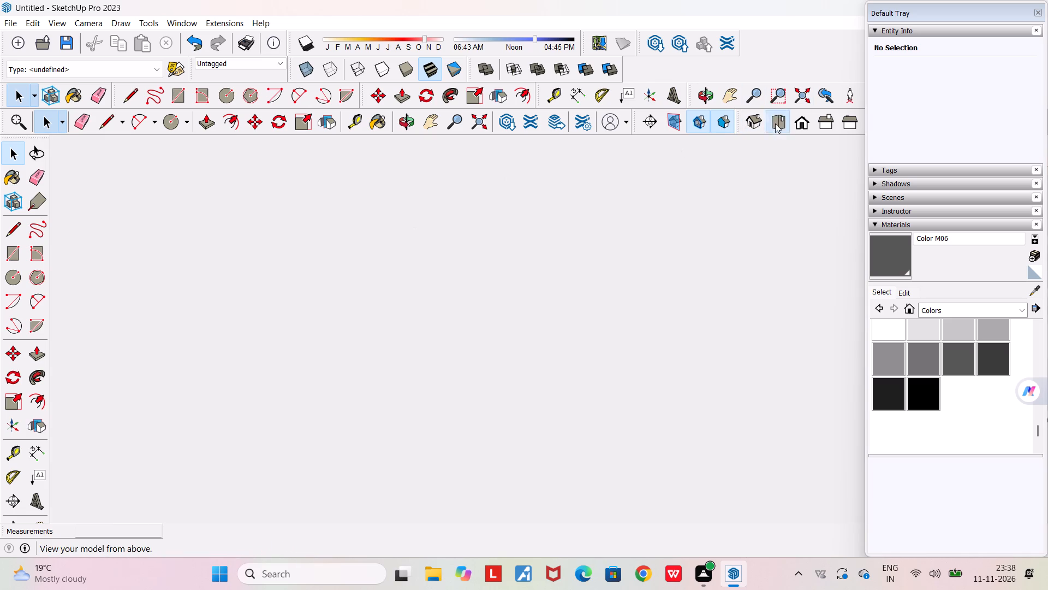
{"action": "scroll", "coordinate": [353, 255], "scroll_direction": "down", "scroll_amount": 16}
{"action": "scroll", "coordinate": [506, 236], "scroll_direction": "up", "scroll_amount": 7}
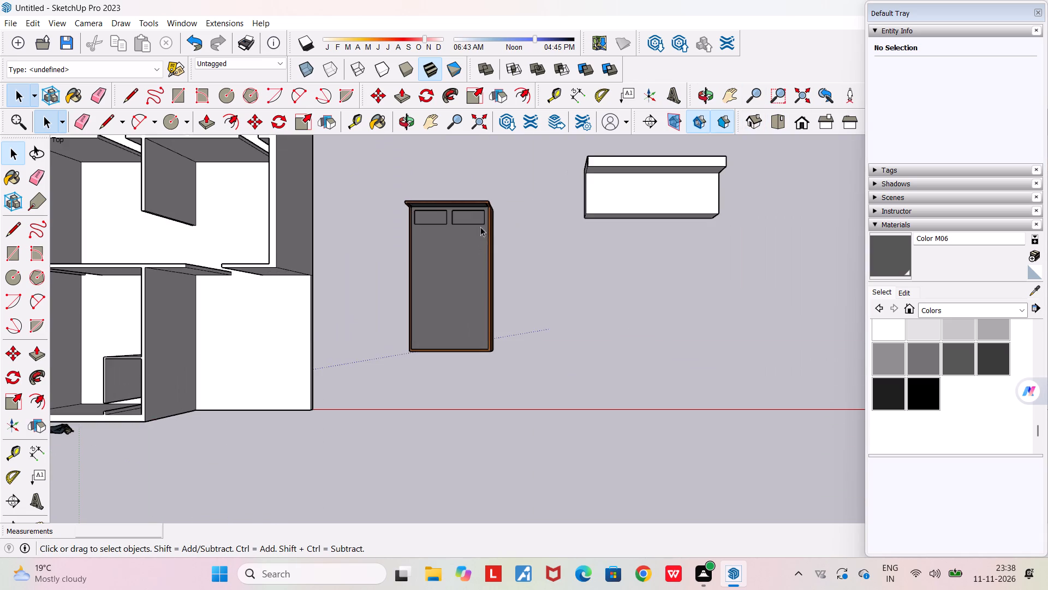
{"action": "scroll", "coordinate": [541, 174], "scroll_direction": "up", "scroll_amount": 5}
{"action": "scroll", "coordinate": [602, 154], "scroll_direction": "up", "scroll_amount": 7}
{"action": "middle_click_drag", "start_coordinate": [608, 155], "coordinate": [756, 69]}
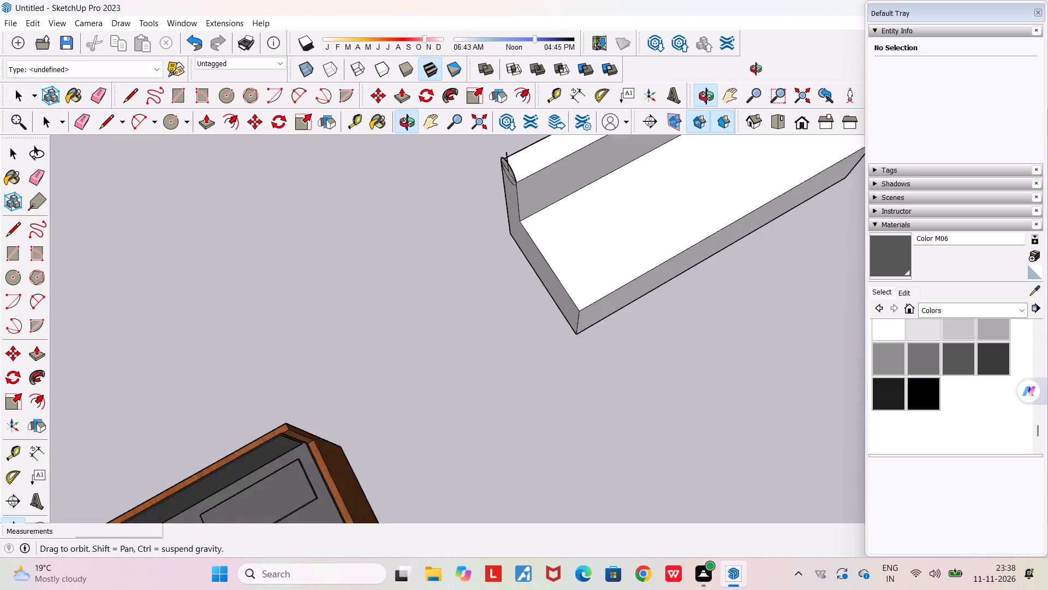
{"action": "middle_click_drag", "start_coordinate": [756, 69], "coordinate": [958, 1]}
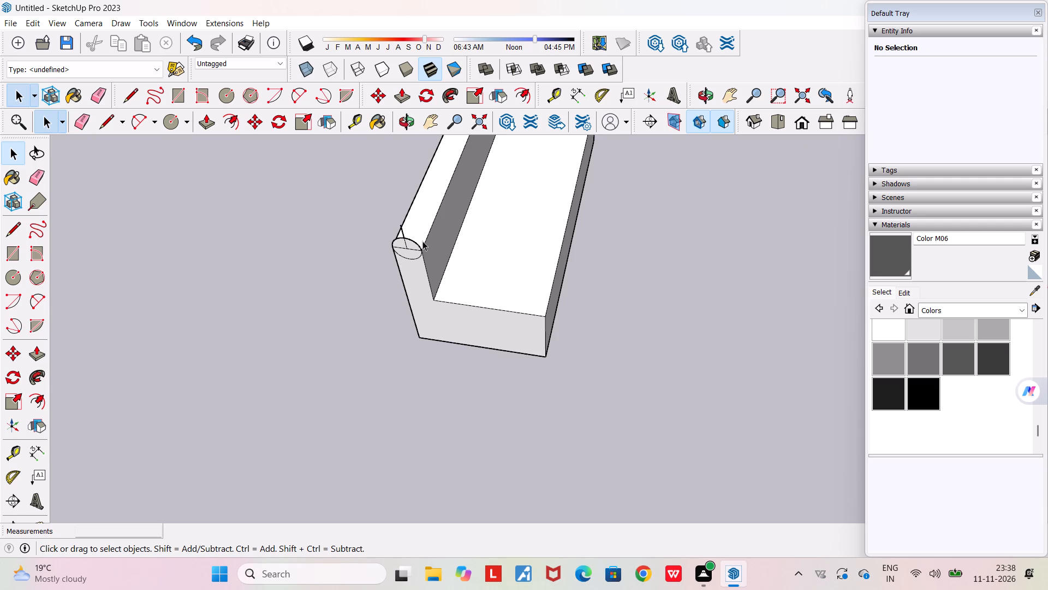
{"action": "scroll", "coordinate": [427, 239], "scroll_direction": "up", "scroll_amount": 7}
{"action": "middle_click_drag", "start_coordinate": [423, 230], "coordinate": [421, 198]}
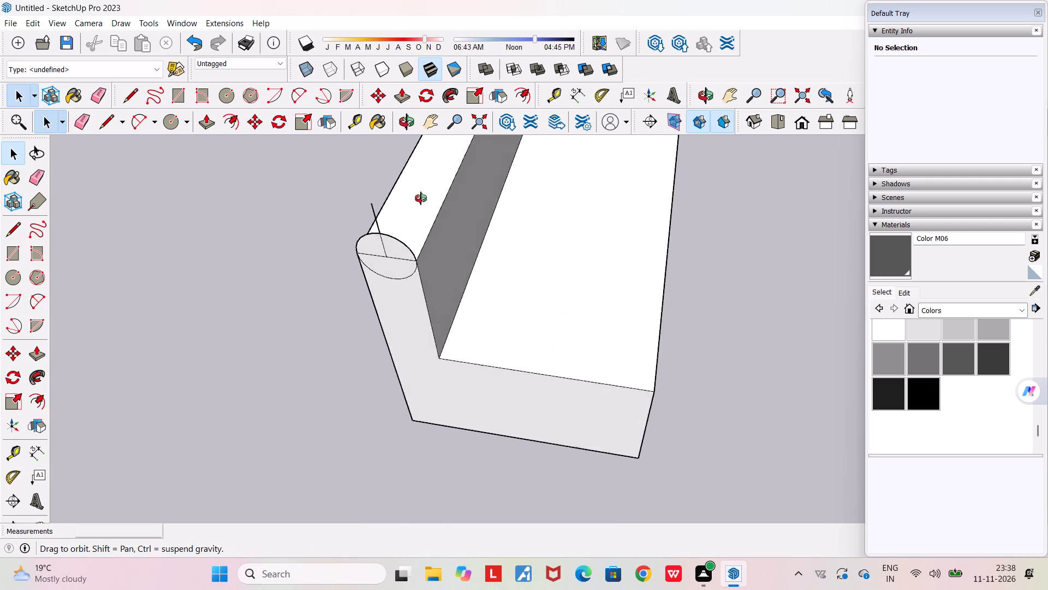
{"action": "middle_click_drag", "start_coordinate": [421, 198], "coordinate": [497, 51]}
{"action": "scroll", "coordinate": [403, 271], "scroll_direction": "up", "scroll_amount": 5}
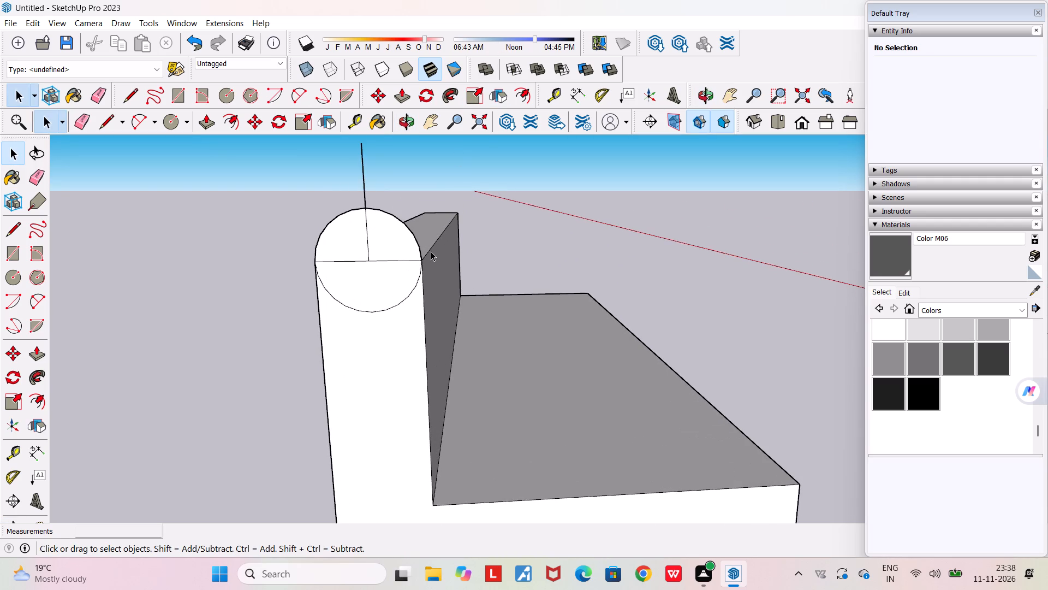
{"action": "scroll", "coordinate": [431, 251], "scroll_direction": "up", "scroll_amount": 1}
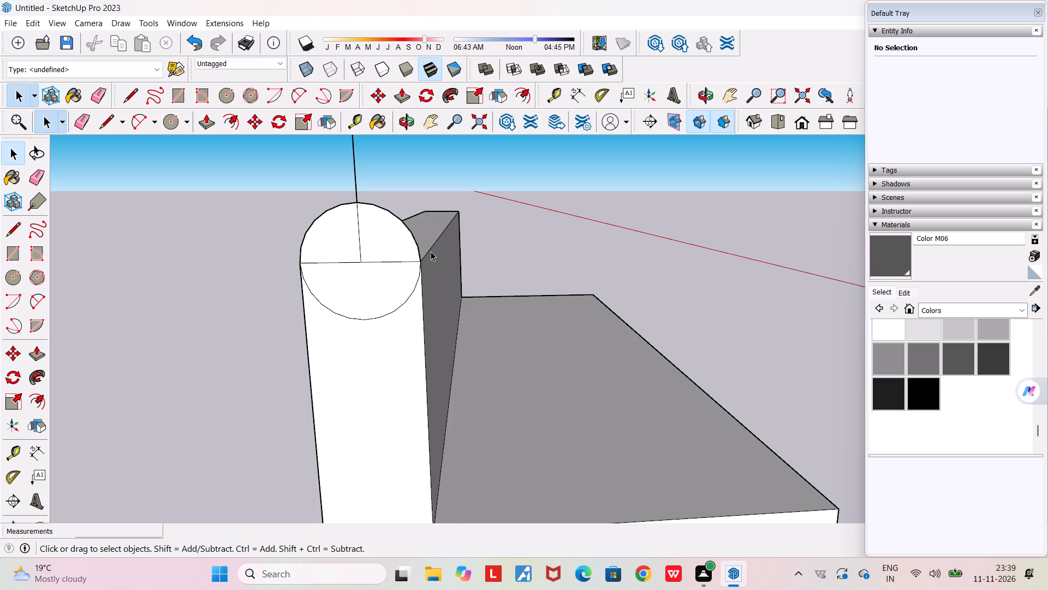
{"action": "scroll", "coordinate": [431, 251], "scroll_direction": "up", "scroll_amount": 7}
{"action": "scroll", "coordinate": [395, 285], "scroll_direction": "up", "scroll_amount": 15}
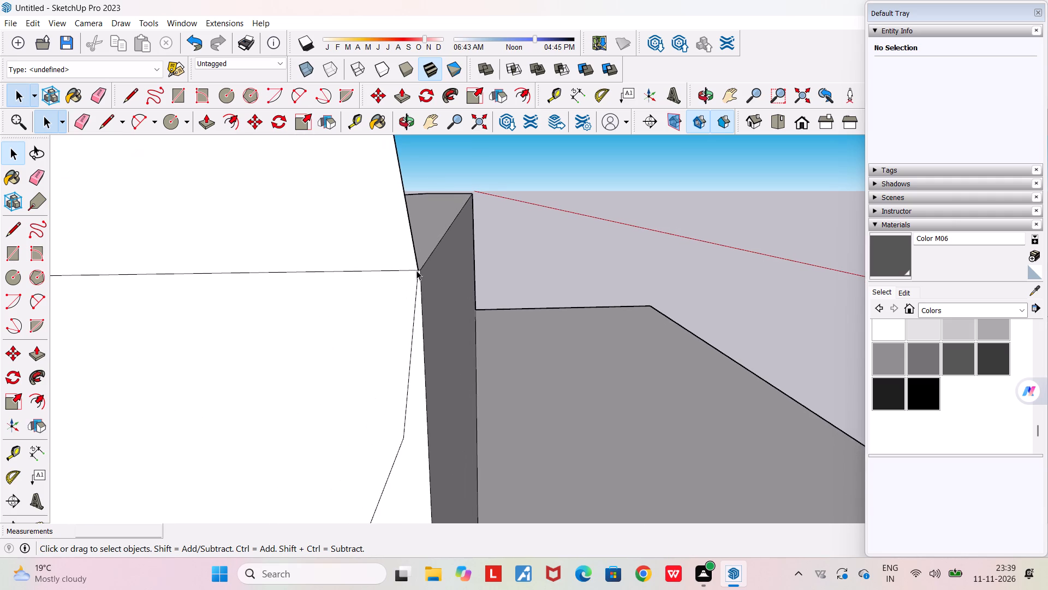
{"action": "scroll", "coordinate": [420, 270], "scroll_direction": "up", "scroll_amount": 17}
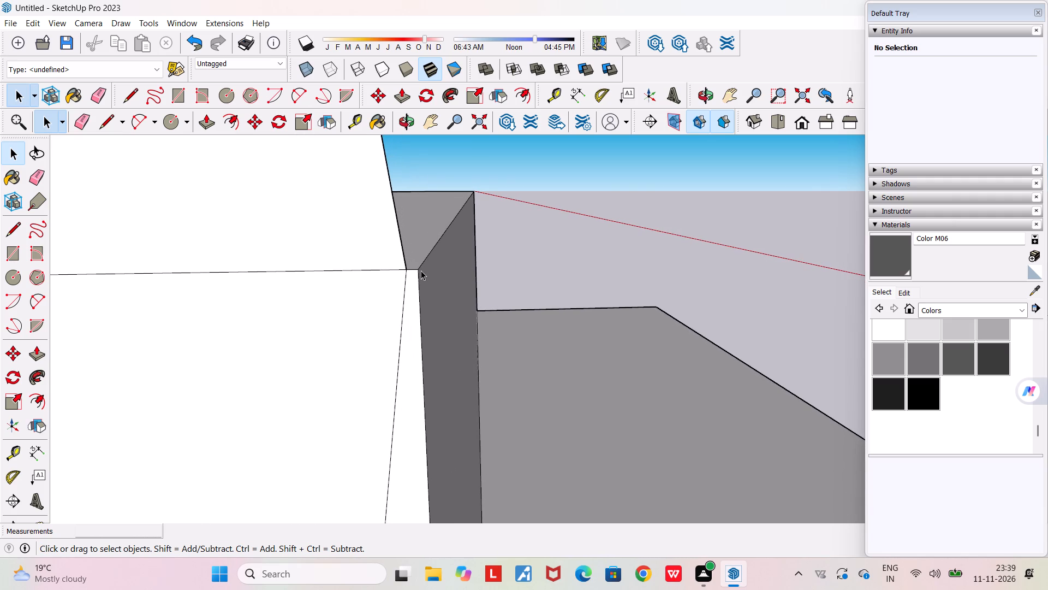
{"action": "scroll", "coordinate": [421, 270], "scroll_direction": "up", "scroll_amount": 3}
{"action": "scroll", "coordinate": [421, 270], "scroll_direction": "down", "scroll_amount": 4}
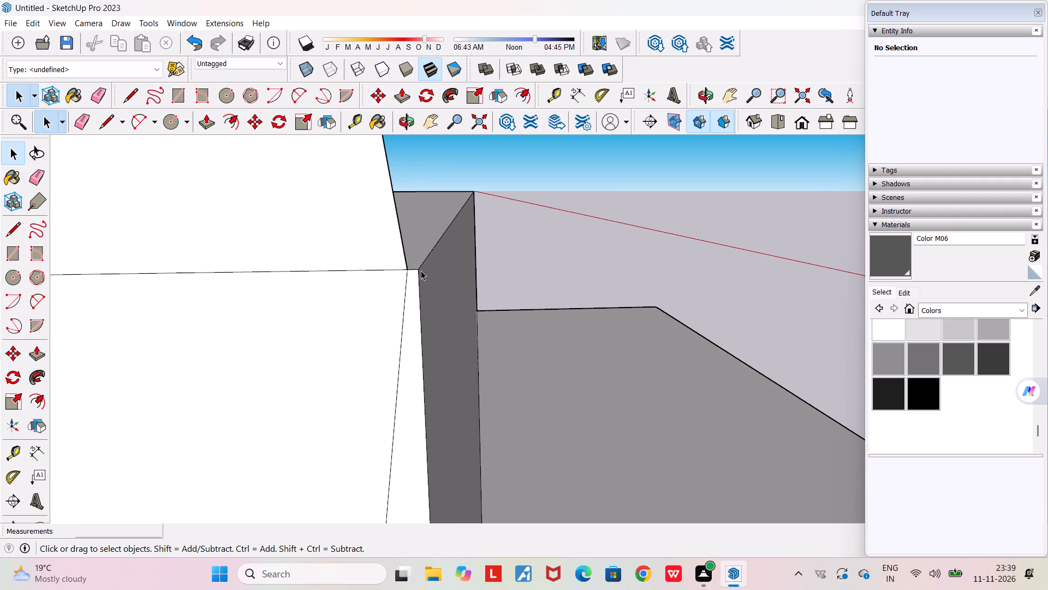
{"action": "scroll", "coordinate": [421, 270], "scroll_direction": "down", "scroll_amount": 7}
{"action": "scroll", "coordinate": [421, 270], "scroll_direction": "up", "scroll_amount": 8}
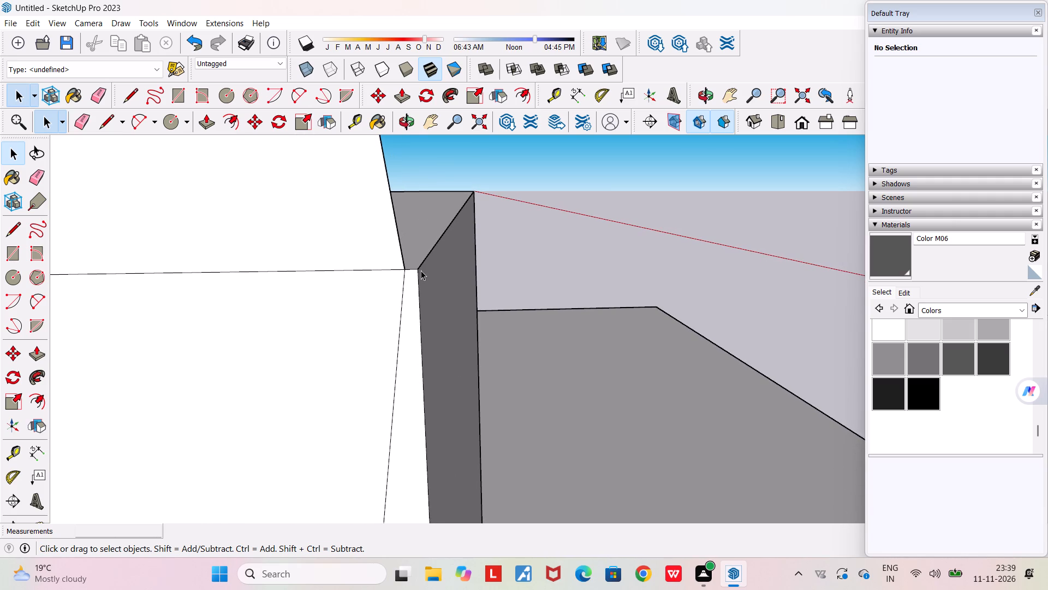
Draw a line about 0.05 m long from the end face's seat-side top corner up to the nearest vertex on the circle.
{"action": "key", "text": "l"}
{"action": "key", "text": "Return"}
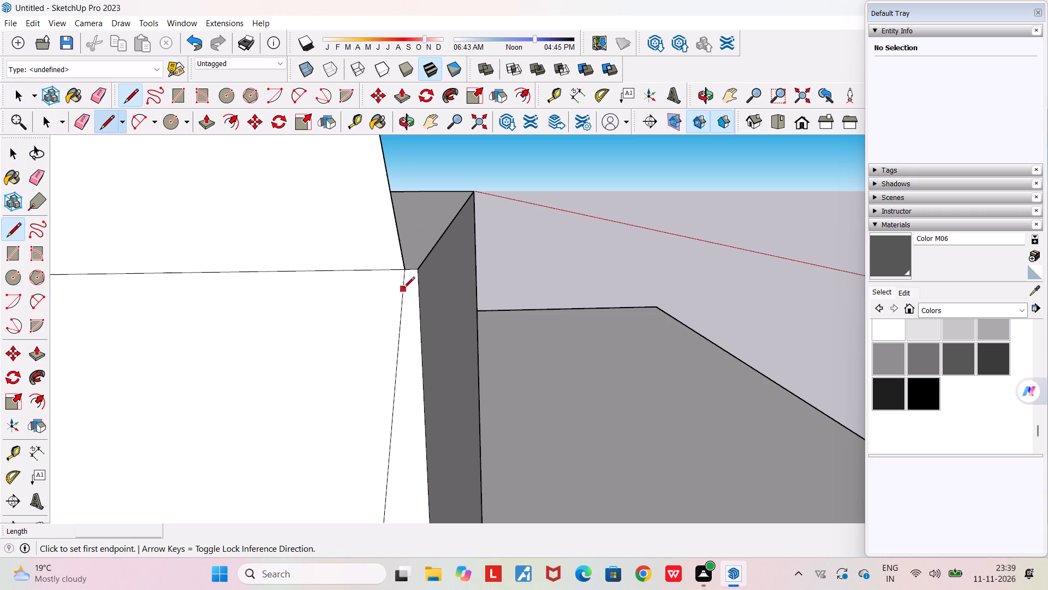
{"action": "left_click", "coordinate": [418, 270]}
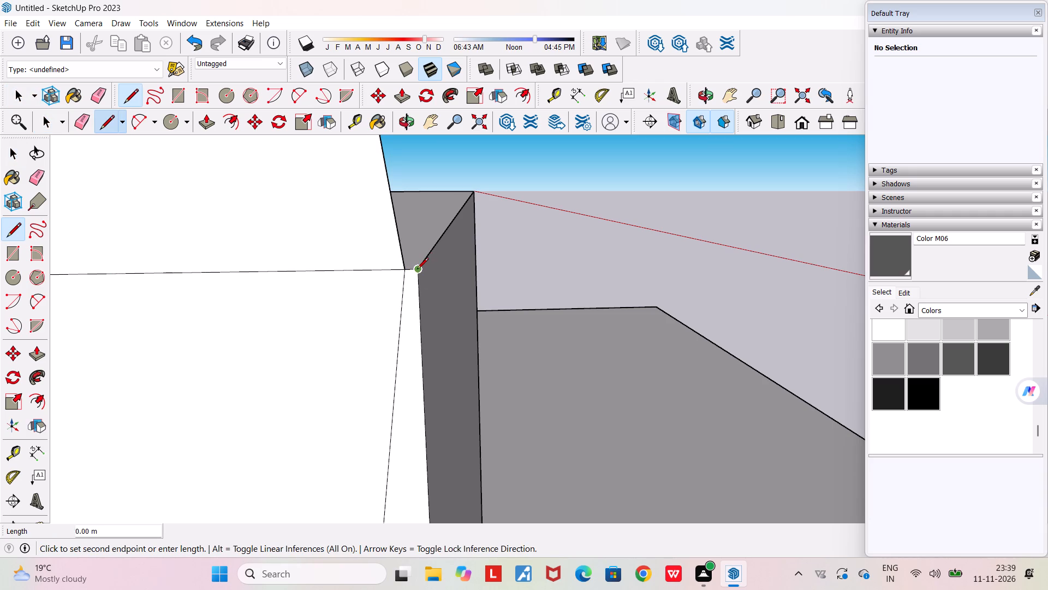
{"action": "scroll", "coordinate": [417, 270], "scroll_direction": "down", "scroll_amount": 16}
{"action": "scroll", "coordinate": [417, 270], "scroll_direction": "down", "scroll_amount": 13}
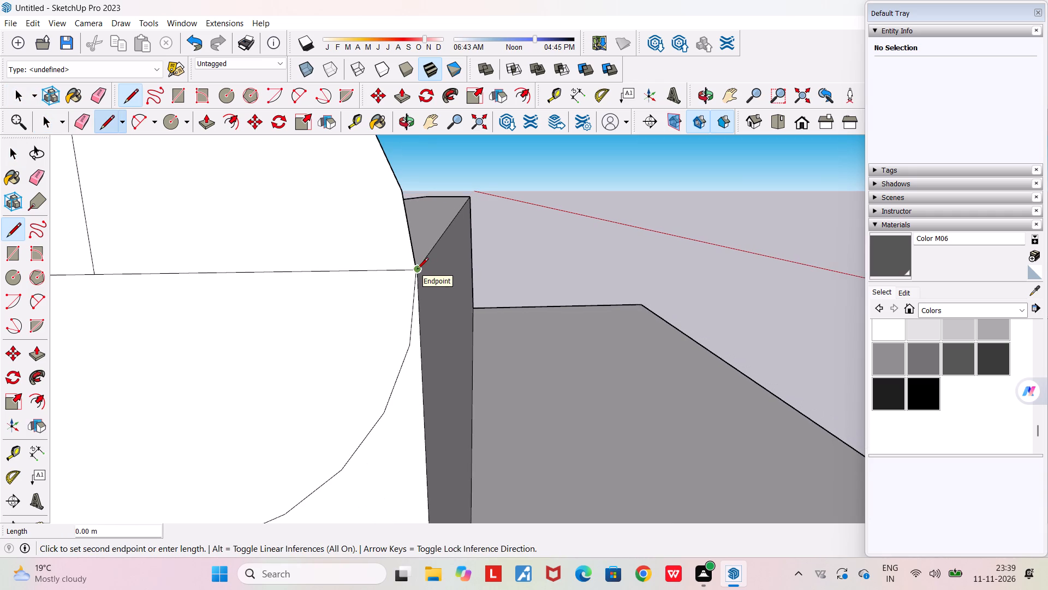
{"action": "scroll", "coordinate": [417, 270], "scroll_direction": "down", "scroll_amount": 6}
{"action": "scroll", "coordinate": [411, 221], "scroll_direction": "up", "scroll_amount": 6}
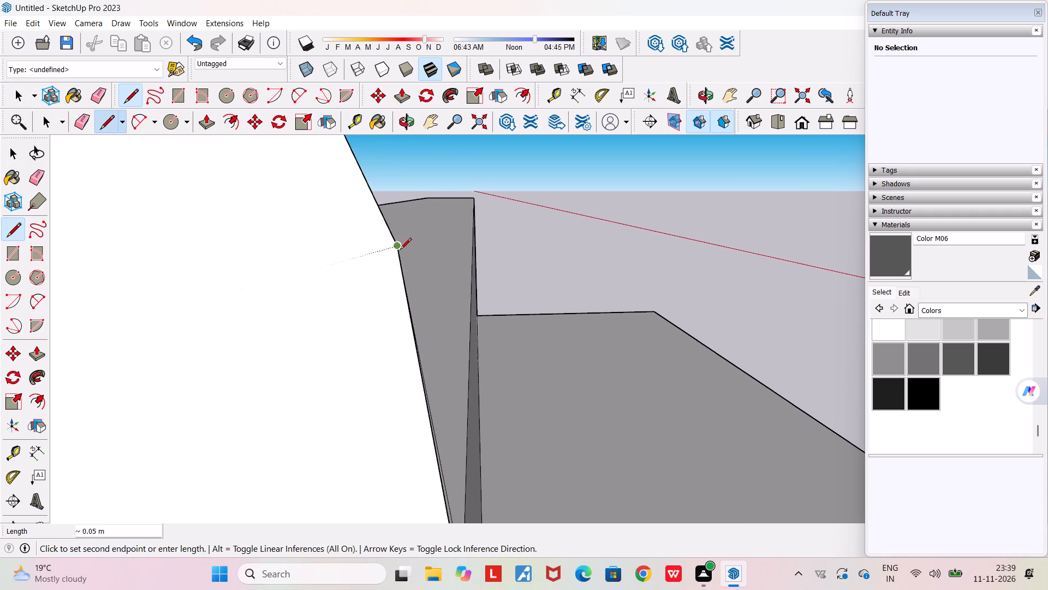
{"action": "scroll", "coordinate": [400, 250], "scroll_direction": "up", "scroll_amount": 5}
{"action": "scroll", "coordinate": [400, 250], "scroll_direction": "down", "scroll_amount": 6}
{"action": "scroll", "coordinate": [397, 250], "scroll_direction": "up", "scroll_amount": 7}
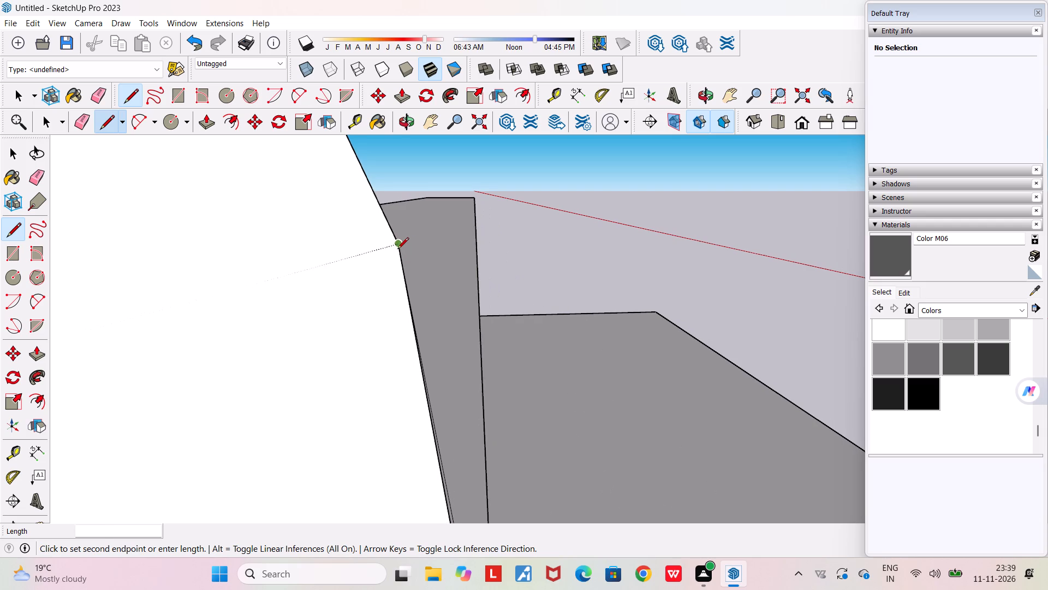
{"action": "scroll", "coordinate": [397, 250], "scroll_direction": "up", "scroll_amount": 1}
{"action": "left_click", "coordinate": [397, 242]}
{"action": "scroll", "coordinate": [419, 259], "scroll_direction": "down", "scroll_amount": 8}
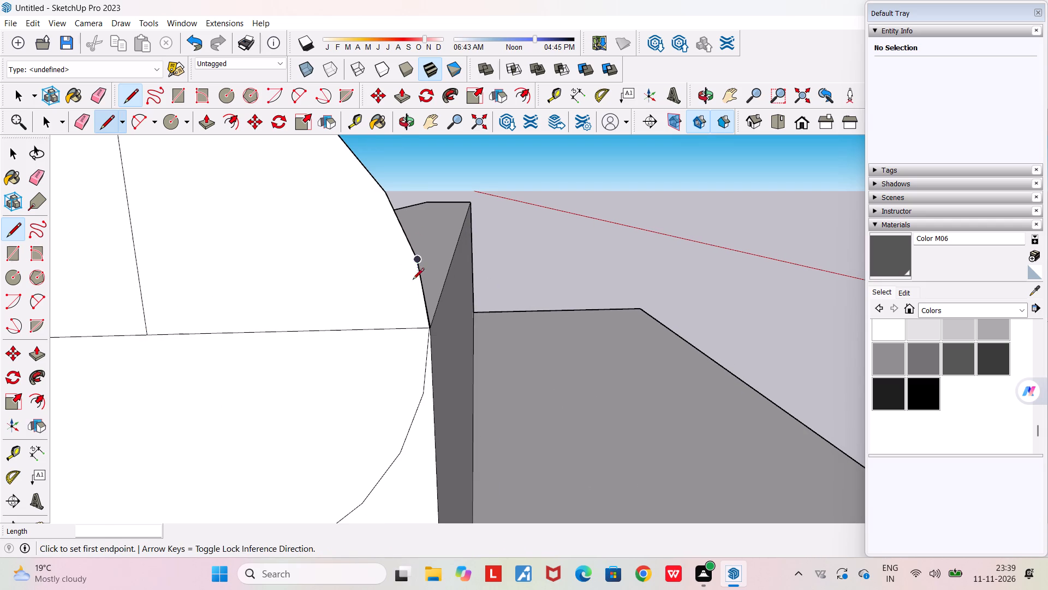
{"action": "scroll", "coordinate": [409, 341], "scroll_direction": "down", "scroll_amount": 14}
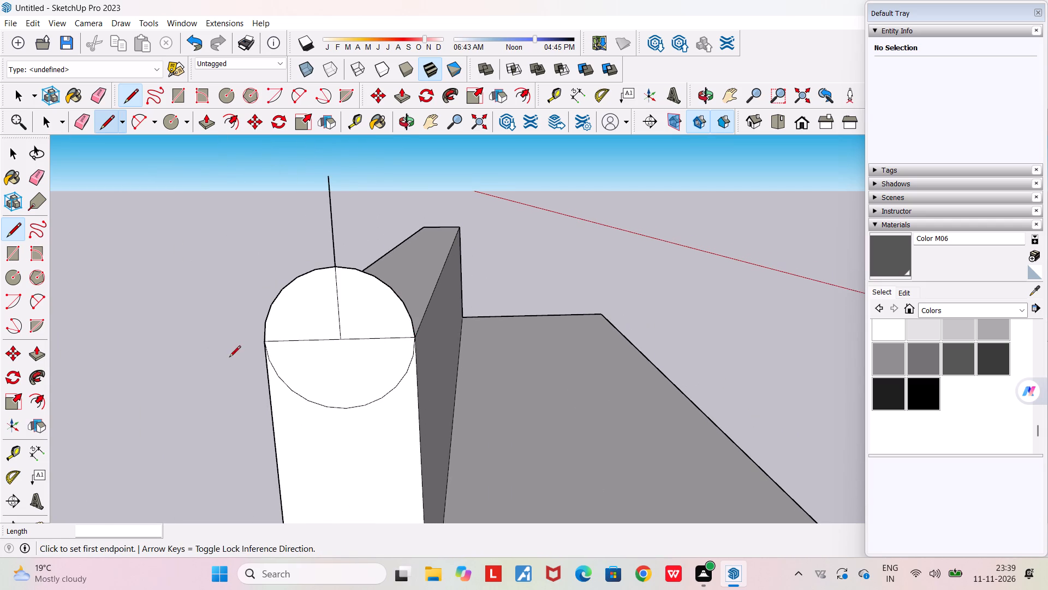
Draw a line about 0.03 m long from the end face's rear top corner up to the circle's edge.
{"action": "middle_click_drag", "start_coordinate": [229, 358], "coordinate": [339, 341]}
{"action": "scroll", "coordinate": [516, 308], "scroll_direction": "up", "scroll_amount": 7}
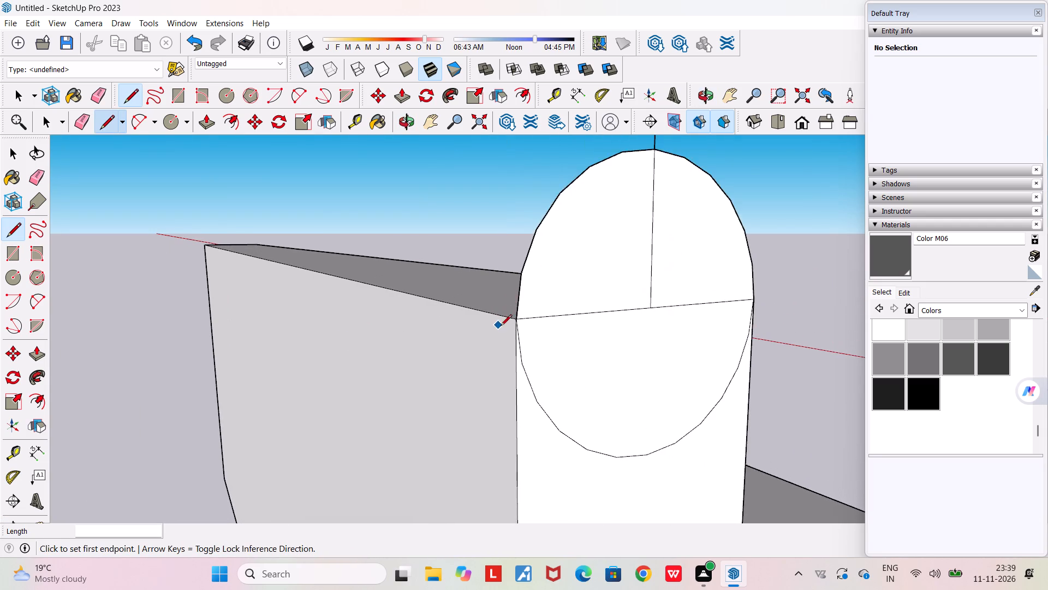
{"action": "scroll", "coordinate": [504, 323], "scroll_direction": "up", "scroll_amount": 16}
{"action": "scroll", "coordinate": [543, 316], "scroll_direction": "up", "scroll_amount": 15}
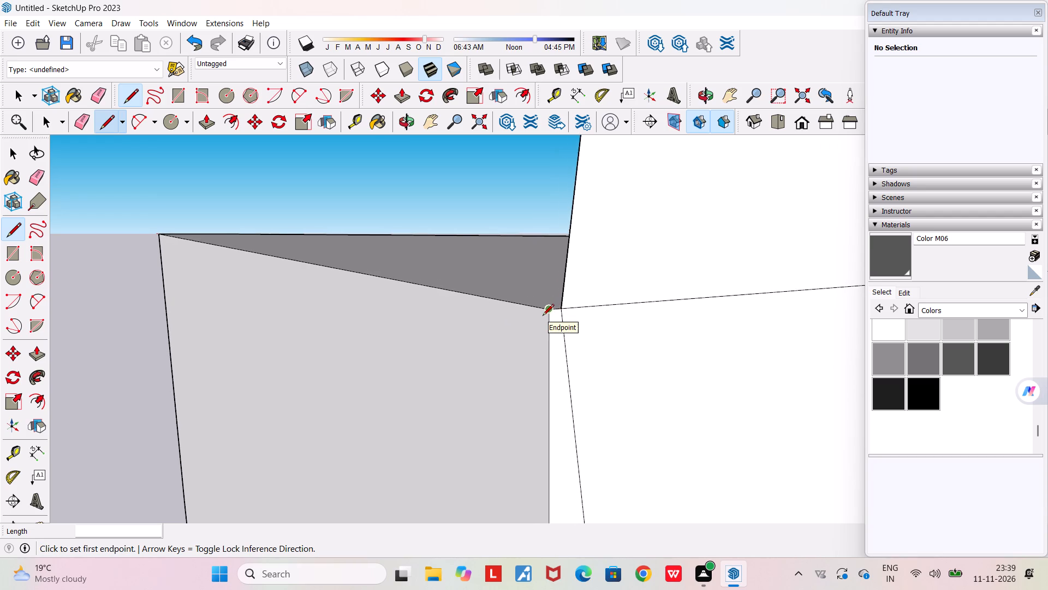
{"action": "scroll", "coordinate": [543, 316], "scroll_direction": "up", "scroll_amount": 8}
{"action": "left_click", "coordinate": [556, 302]}
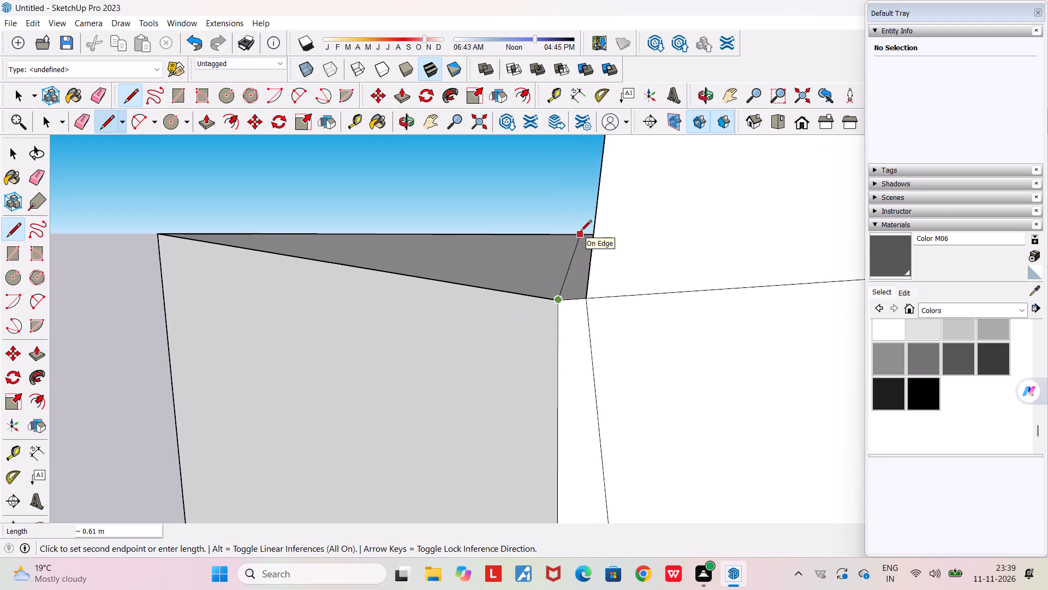
{"action": "scroll", "coordinate": [580, 232], "scroll_direction": "down", "scroll_amount": 8}
{"action": "scroll", "coordinate": [580, 215], "scroll_direction": "up", "scroll_amount": 7}
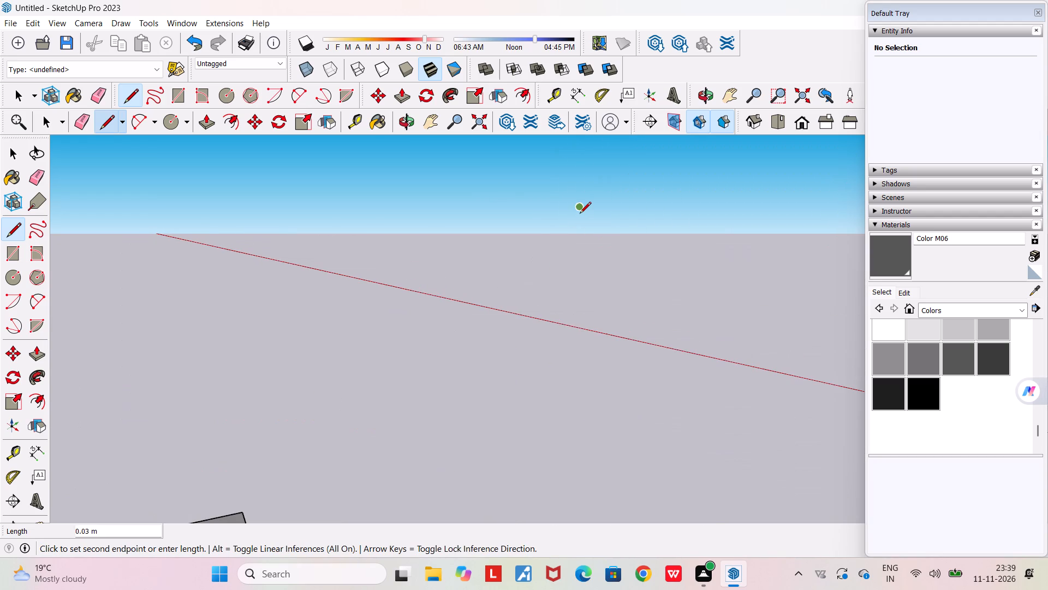
{"action": "scroll", "coordinate": [580, 214], "scroll_direction": "down", "scroll_amount": 9}
{"action": "scroll", "coordinate": [580, 214], "scroll_direction": "up", "scroll_amount": 6}
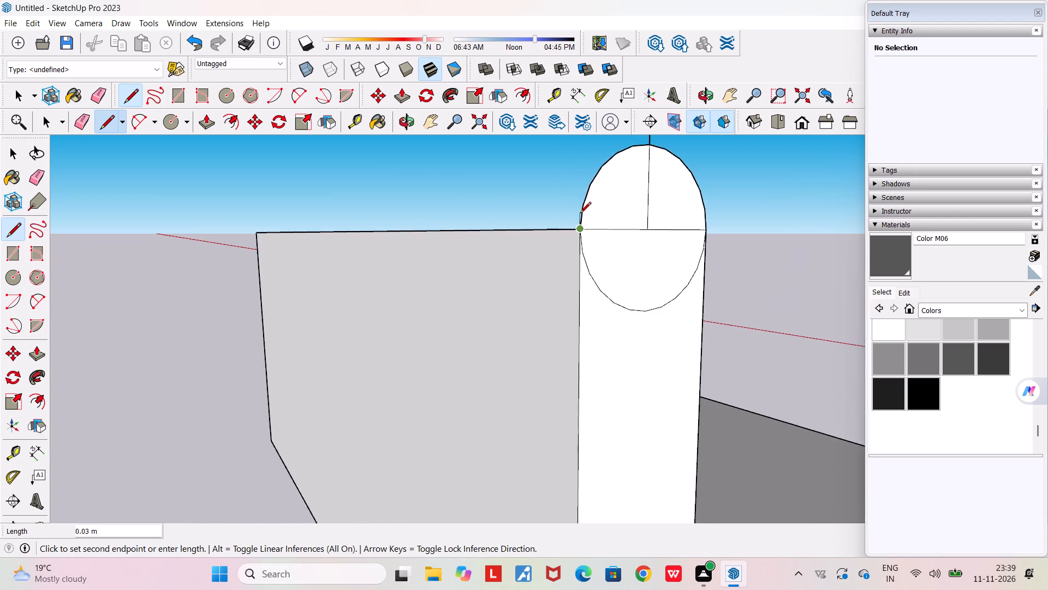
{"action": "scroll", "coordinate": [580, 214], "scroll_direction": "up", "scroll_amount": 2}
{"action": "scroll", "coordinate": [580, 214], "scroll_direction": "down", "scroll_amount": 2}
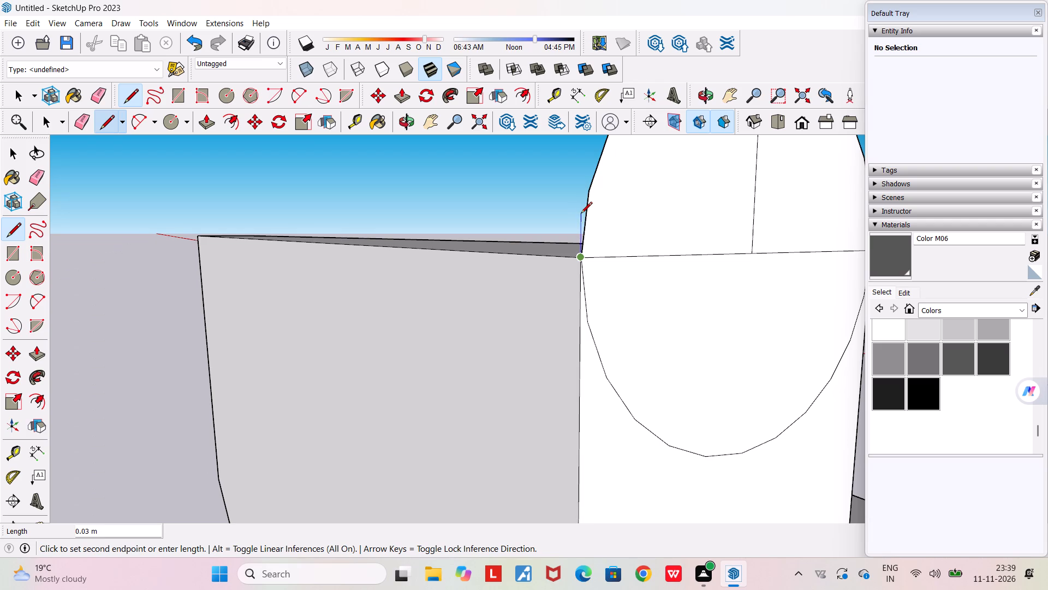
{"action": "scroll", "coordinate": [587, 211], "scroll_direction": "up", "scroll_amount": 8}
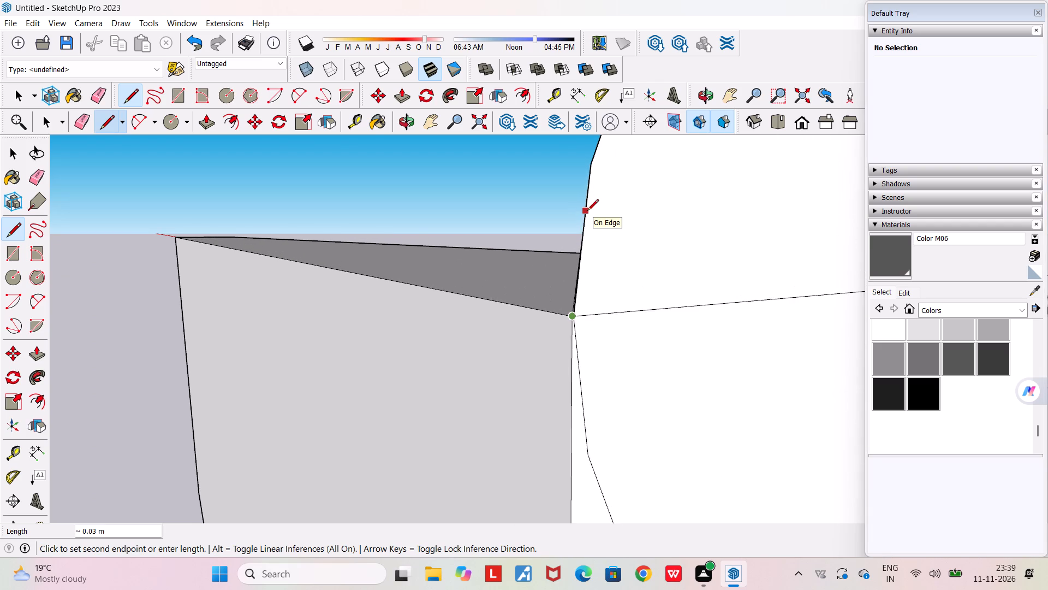
{"action": "scroll", "coordinate": [587, 211], "scroll_direction": "up", "scroll_amount": 7}
{"action": "left_click", "coordinate": [587, 211]}
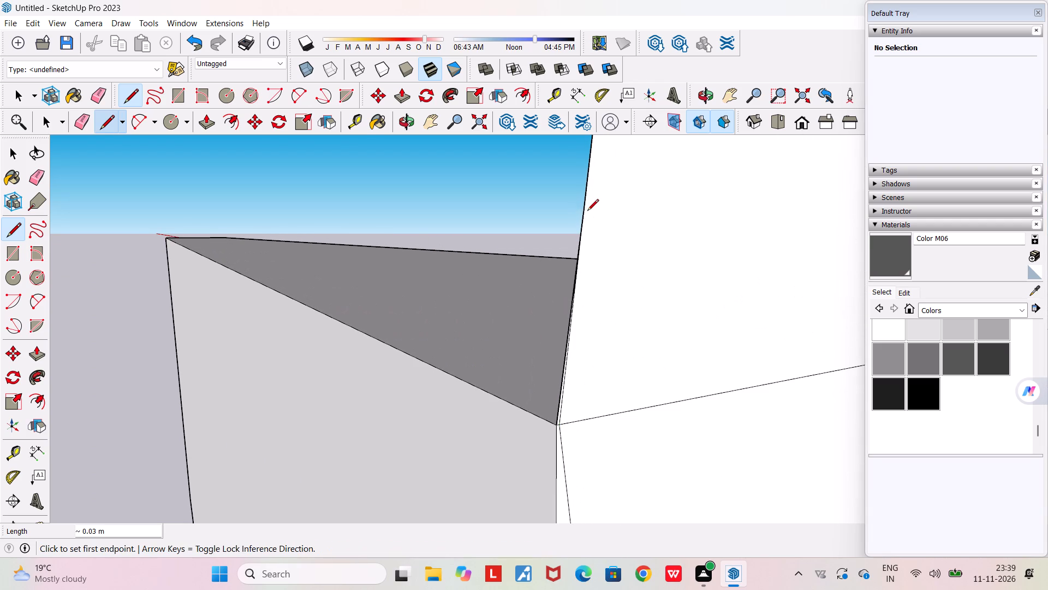
Erase the leftover circle segment just inside the new line above the backrest's rear top corner.
{"action": "scroll", "coordinate": [588, 380], "scroll_direction": "up", "scroll_amount": 5}
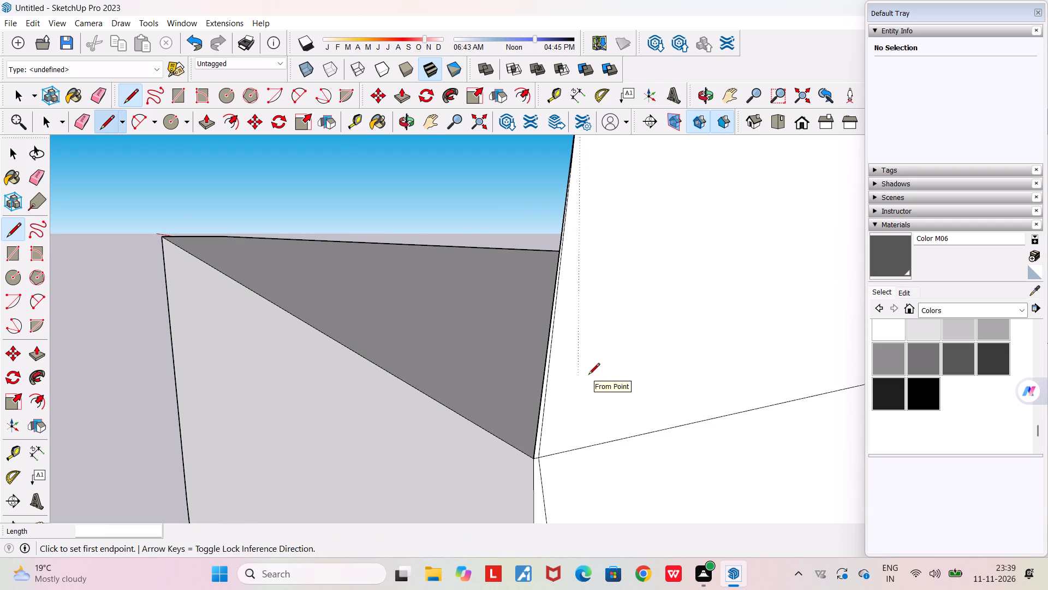
{"action": "key", "text": "e"}
{"action": "scroll", "coordinate": [547, 406], "scroll_direction": "up", "scroll_amount": 6}
{"action": "left_click_drag", "start_coordinate": [547, 404], "coordinate": [542, 401]}
{"action": "scroll", "coordinate": [542, 400], "scroll_direction": "down", "scroll_amount": 4}
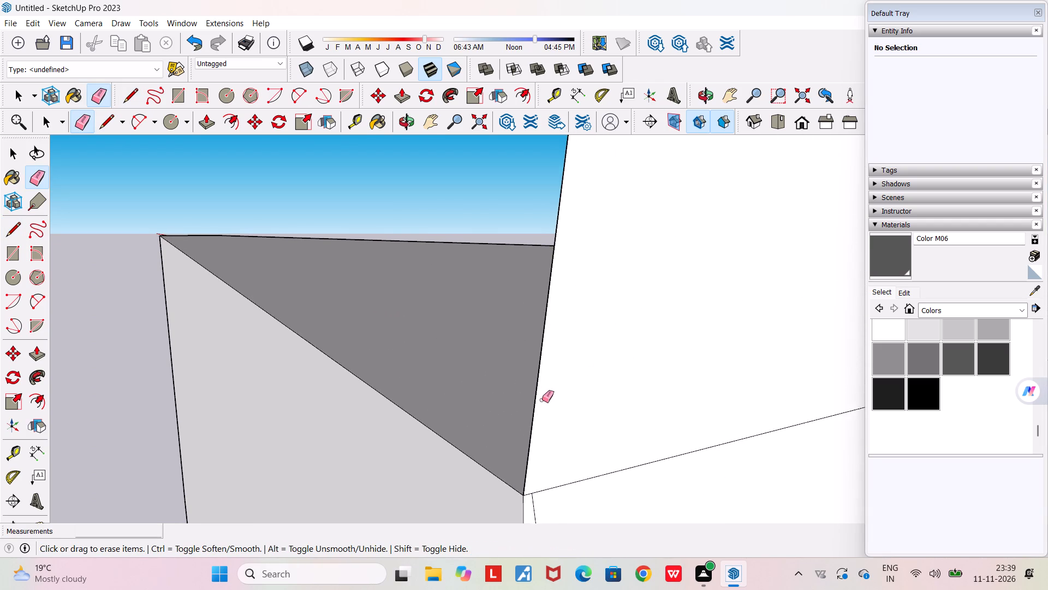
Erase the leftover circle segment just below the rear top corner on the backrest's end face.
{"action": "scroll", "coordinate": [542, 400], "scroll_direction": "down", "scroll_amount": 2}
{"action": "left_click_drag", "start_coordinate": [552, 488], "coordinate": [532, 480]}
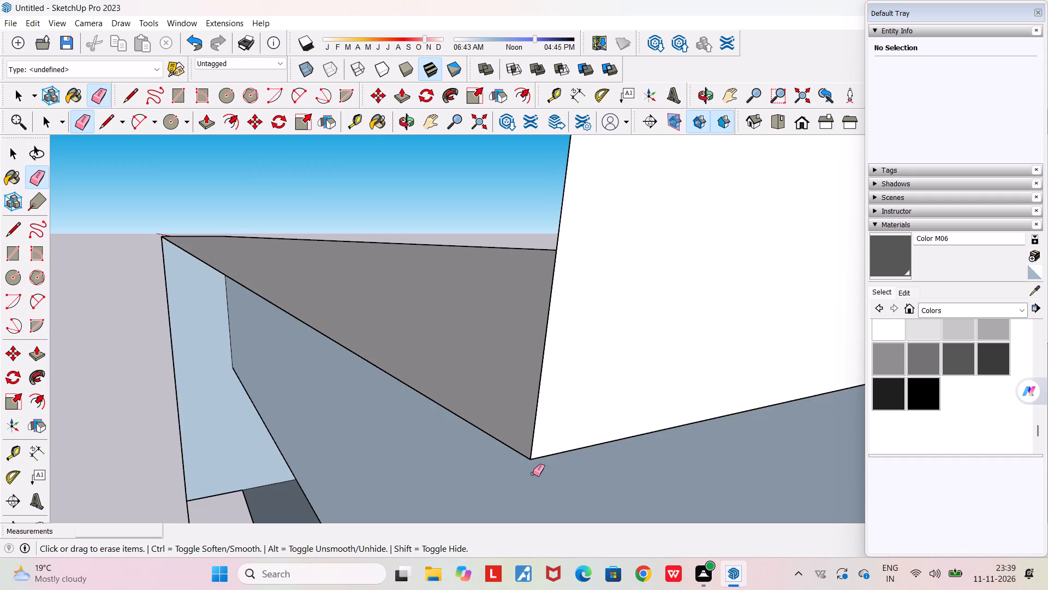
{"action": "key", "text": "ctrl+z"}
{"action": "left_click_drag", "start_coordinate": [534, 479], "coordinate": [539, 480]}
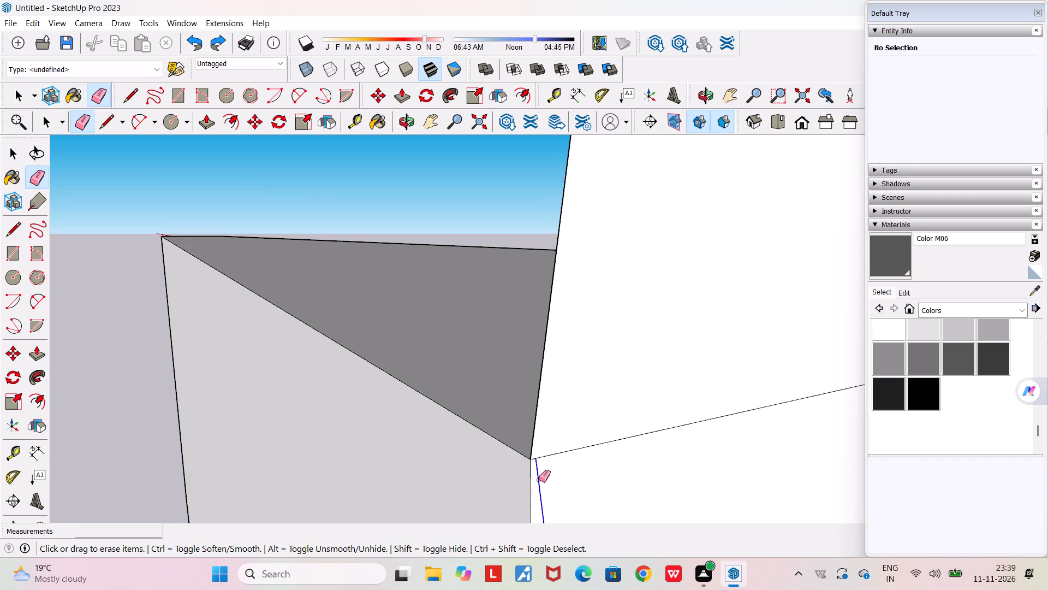
{"action": "left_click_drag", "start_coordinate": [539, 480], "coordinate": [541, 480]}
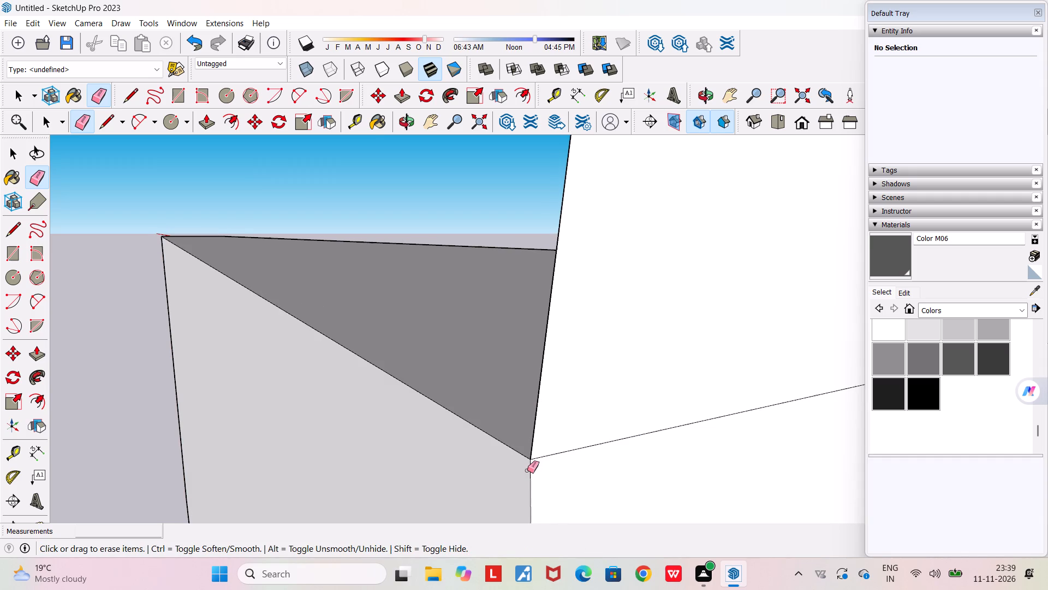
Erase the vertical construction line at the backrest's end, both above the arc and inside the half-round face.
{"action": "scroll", "coordinate": [529, 432], "scroll_direction": "down", "scroll_amount": 3}
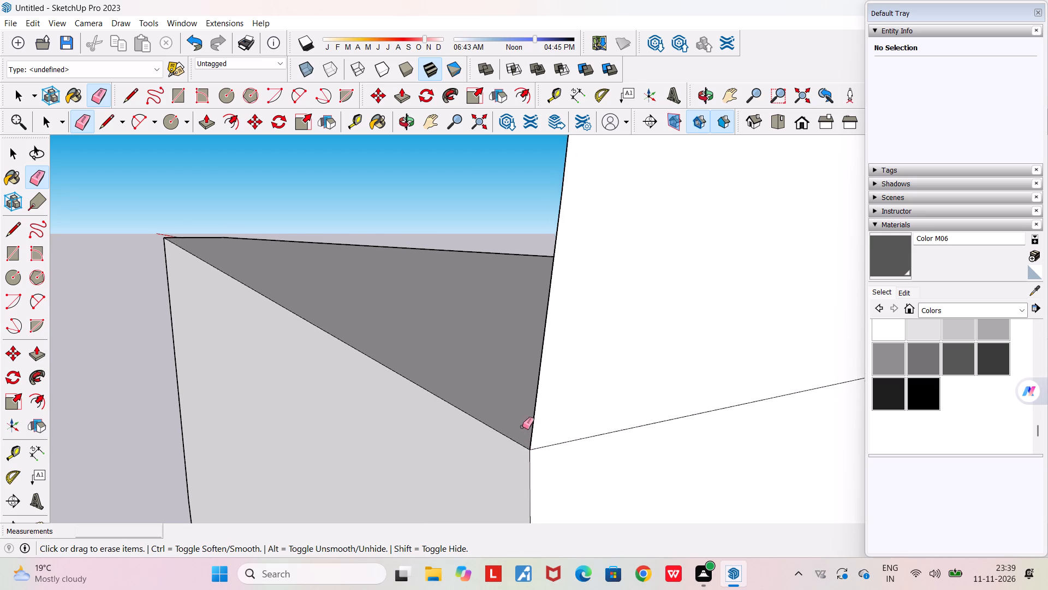
{"action": "scroll", "coordinate": [522, 427], "scroll_direction": "down", "scroll_amount": 11}
{"action": "scroll", "coordinate": [521, 424], "scroll_direction": "up", "scroll_amount": 1}
{"action": "scroll", "coordinate": [521, 424], "scroll_direction": "down", "scroll_amount": 18}
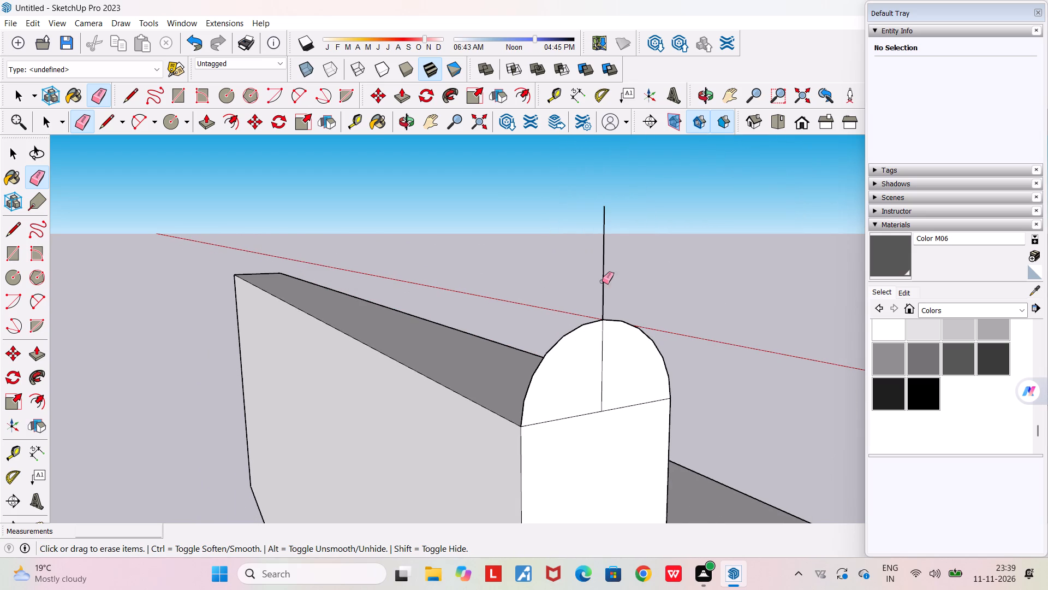
{"action": "left_click", "coordinate": [604, 270]}
{"action": "scroll", "coordinate": [671, 420], "scroll_direction": "up", "scroll_amount": 2}
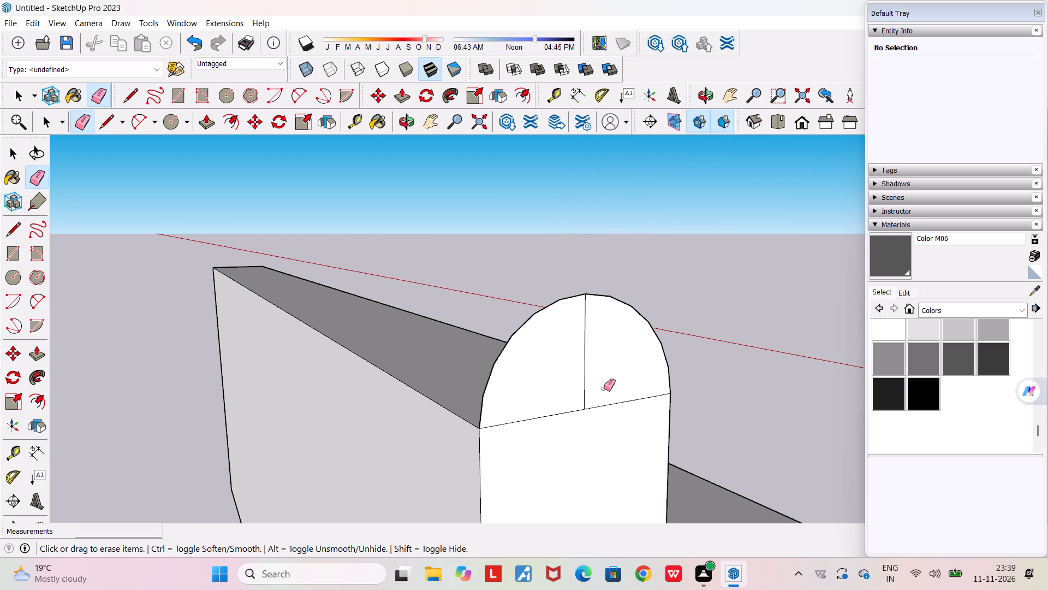
{"action": "left_click_drag", "start_coordinate": [595, 363], "coordinate": [569, 358]}
Extrude the half-round end profile with Follow Me along the full length of the backrest's top edge.
{"action": "scroll", "coordinate": [569, 358], "scroll_direction": "down", "scroll_amount": 2}
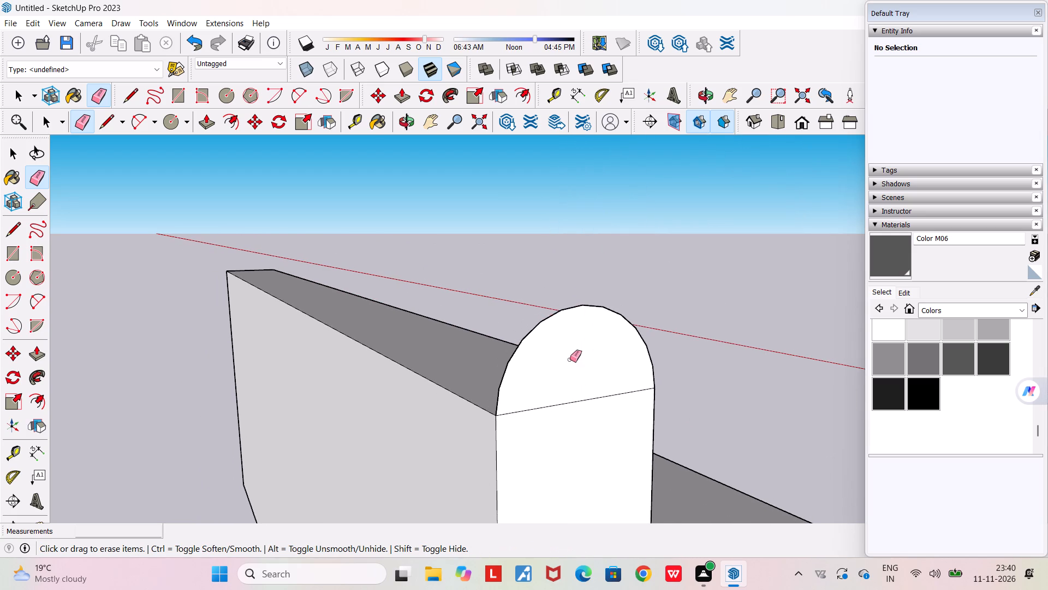
{"action": "middle_click_drag", "start_coordinate": [556, 357], "coordinate": [352, 346]}
{"action": "scroll", "coordinate": [352, 346], "scroll_direction": "down", "scroll_amount": 4}
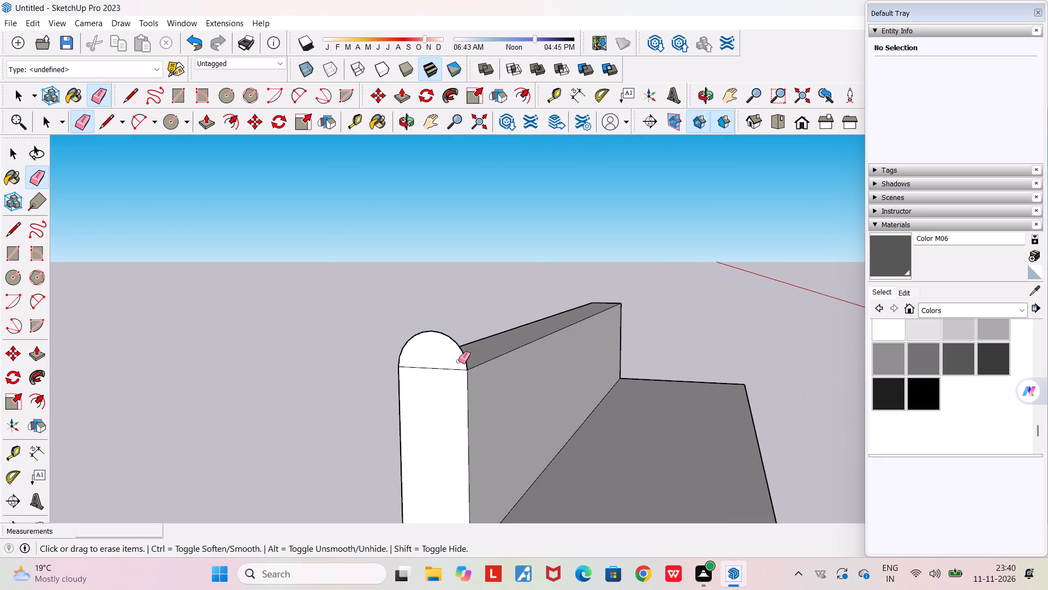
{"action": "key", "text": "space"}
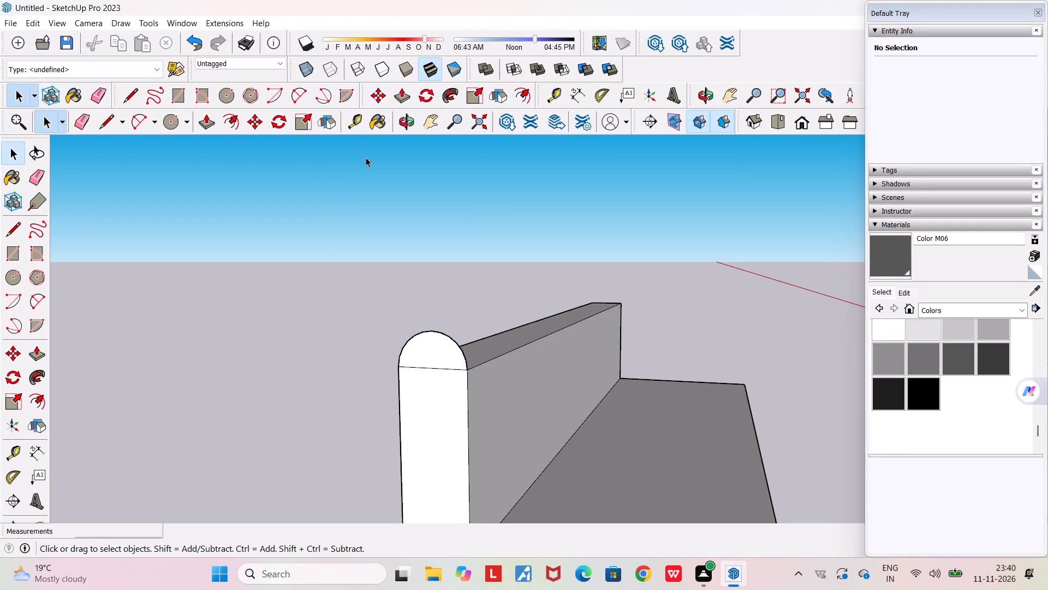
{"action": "left_click", "coordinate": [39, 375]}
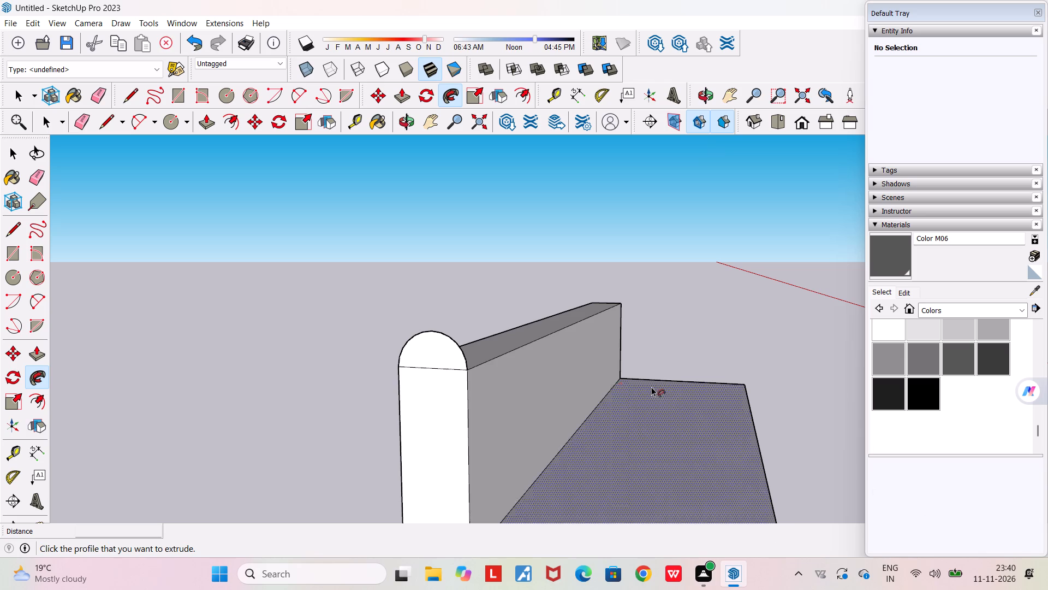
{"action": "left_click", "coordinate": [447, 355]}
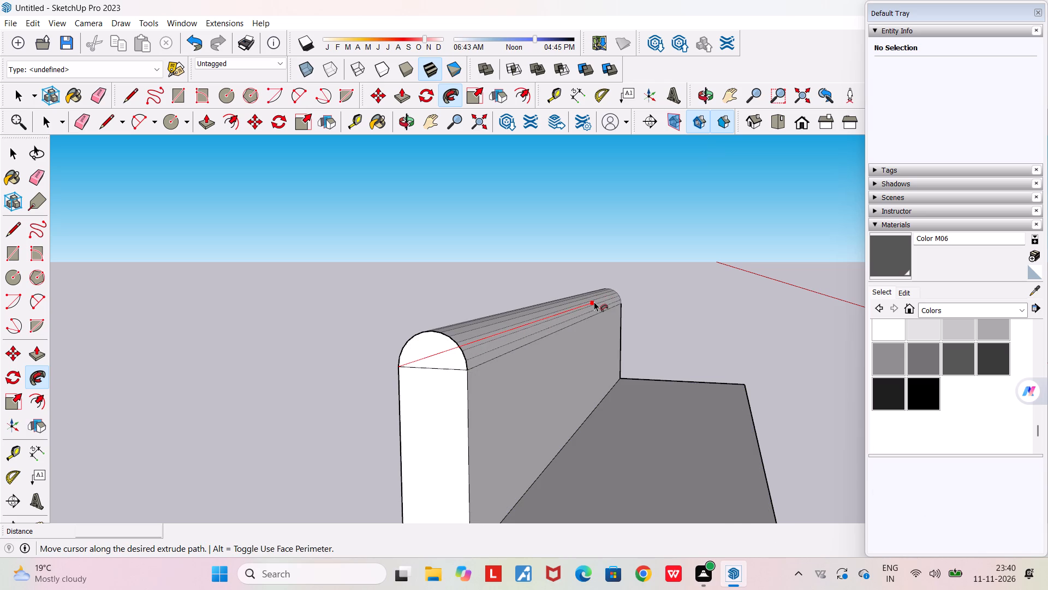
{"action": "left_click", "coordinate": [608, 294]}
Examine the rounded backrest top from the front and end, including the edges along its rear upper side.
{"action": "middle_click_drag", "start_coordinate": [652, 293], "coordinate": [446, 253]}
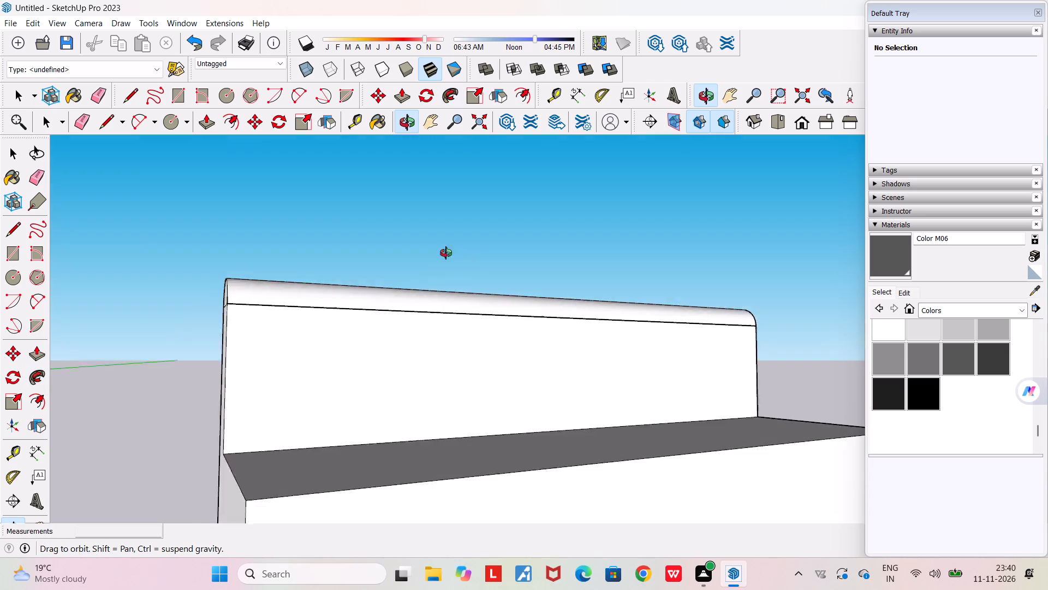
{"action": "middle_click_drag", "start_coordinate": [446, 253], "coordinate": [140, 304]}
{"action": "scroll", "coordinate": [140, 304], "scroll_direction": "down", "scroll_amount": 4}
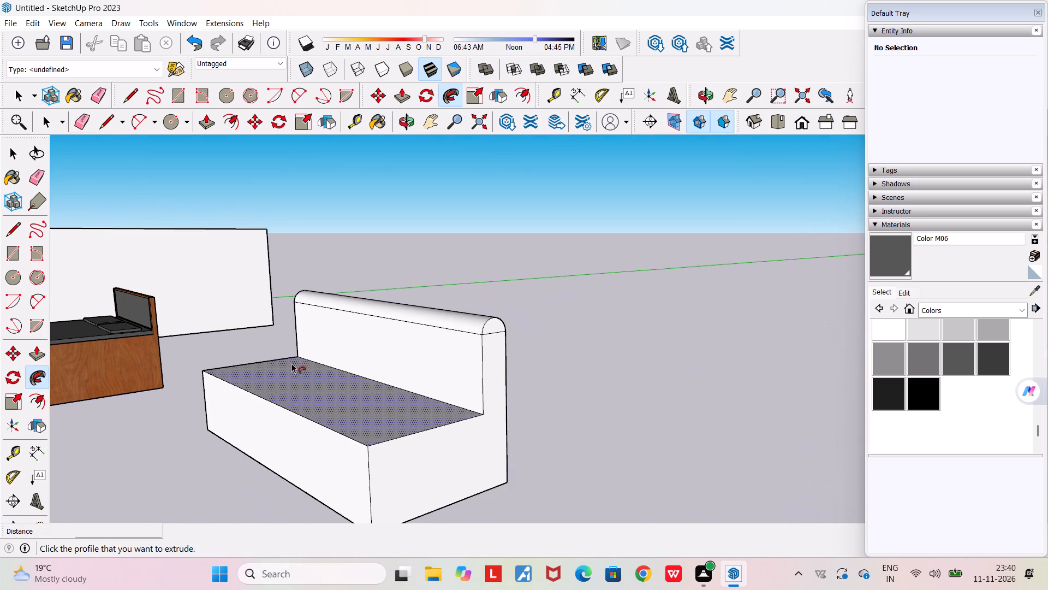
{"action": "middle_click_drag", "start_coordinate": [440, 326], "coordinate": [235, 320]}
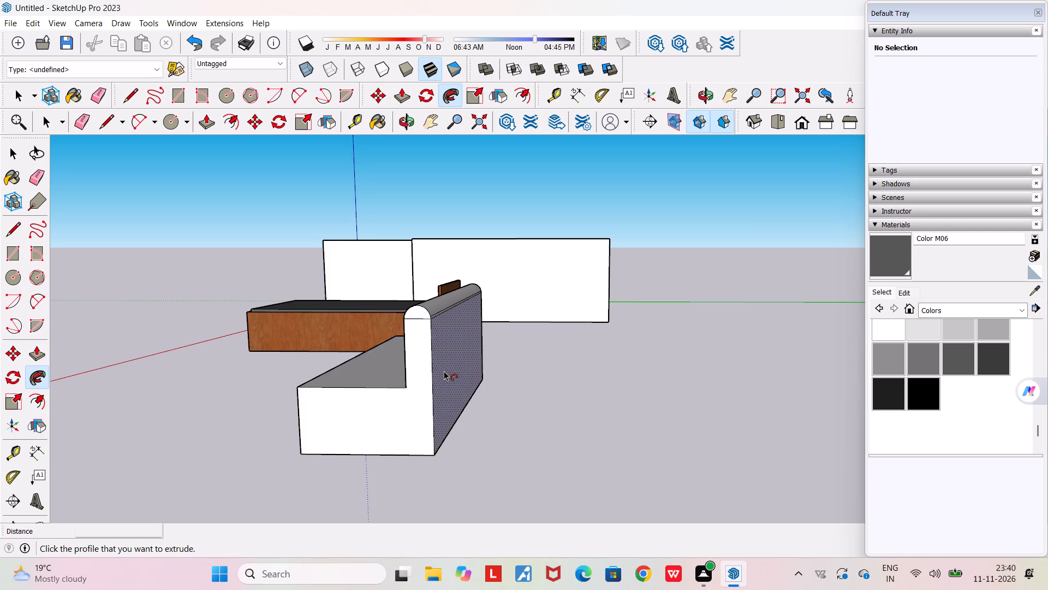
{"action": "scroll", "coordinate": [433, 356], "scroll_direction": "up", "scroll_amount": 5}
{"action": "scroll", "coordinate": [409, 283], "scroll_direction": "up", "scroll_amount": 8}
{"action": "scroll", "coordinate": [465, 340], "scroll_direction": "up", "scroll_amount": 8}
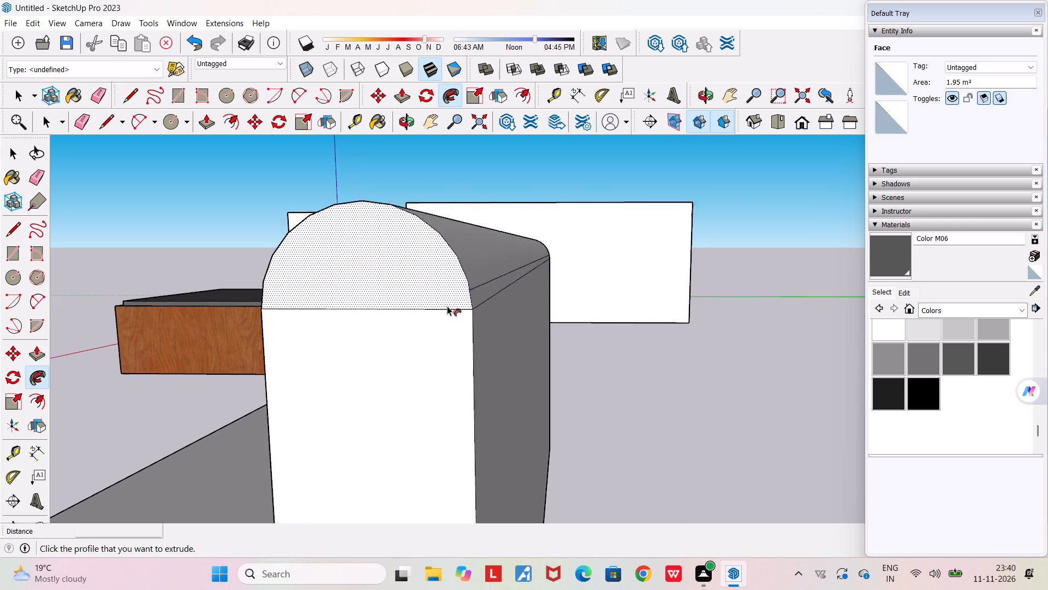
{"action": "scroll", "coordinate": [447, 306], "scroll_direction": "up", "scroll_amount": 6}
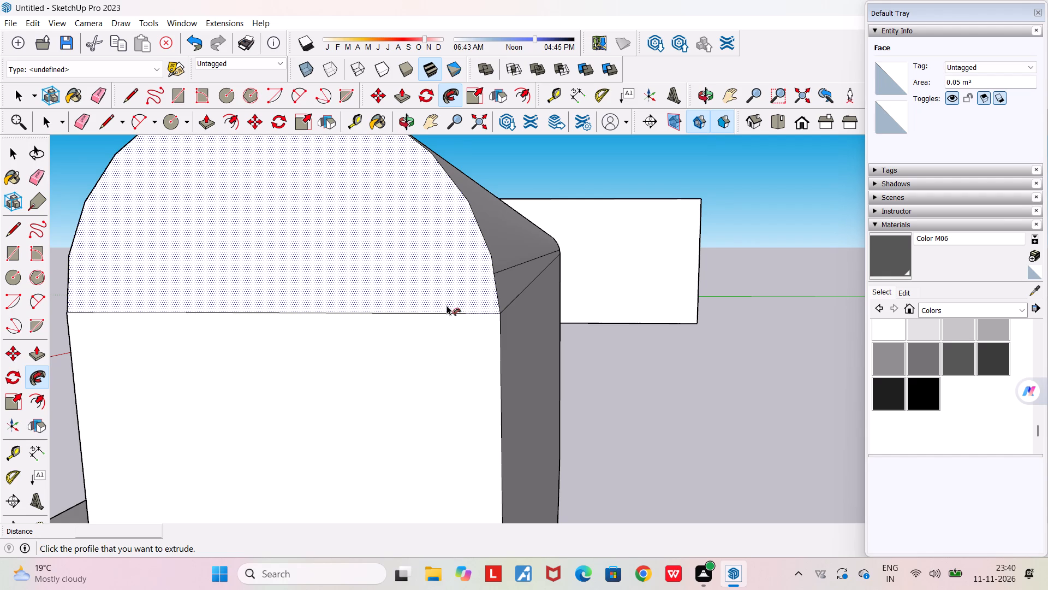
{"action": "key", "text": "space"}
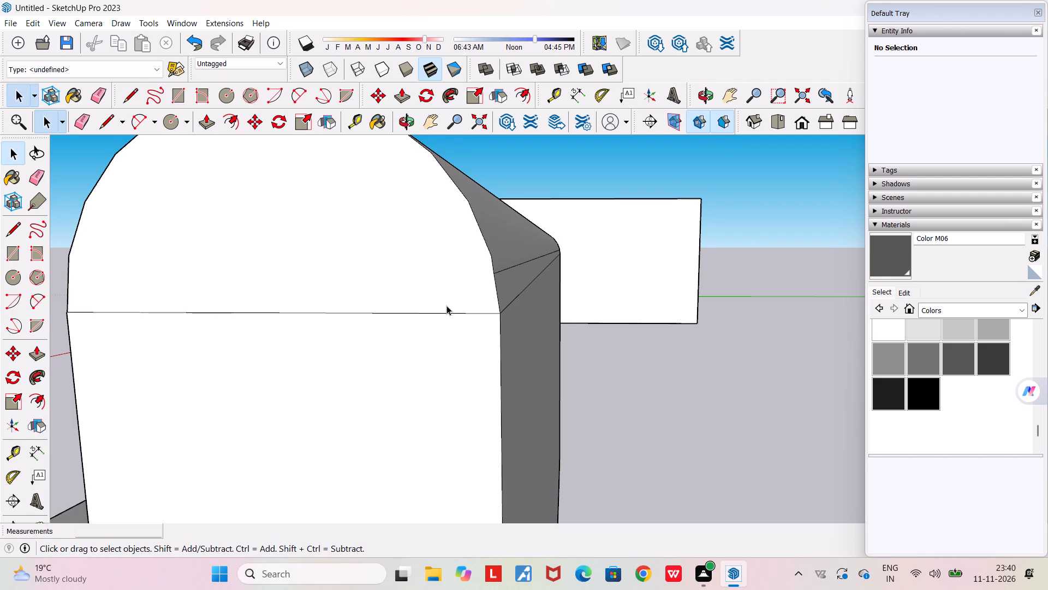
{"action": "scroll", "coordinate": [446, 305], "scroll_direction": "down", "scroll_amount": 2}
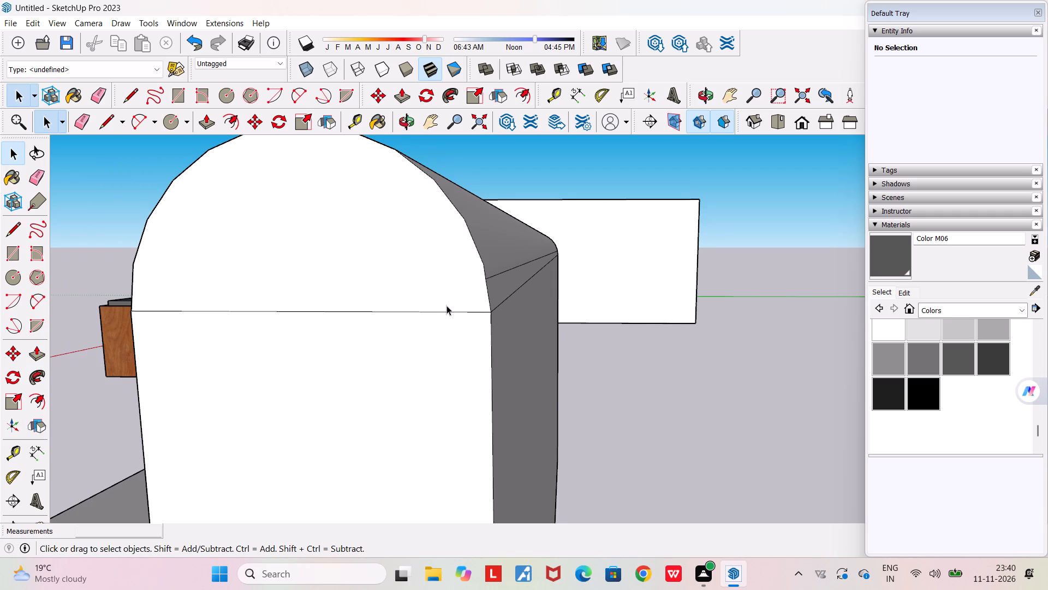
{"action": "scroll", "coordinate": [446, 305], "scroll_direction": "down", "scroll_amount": 4}
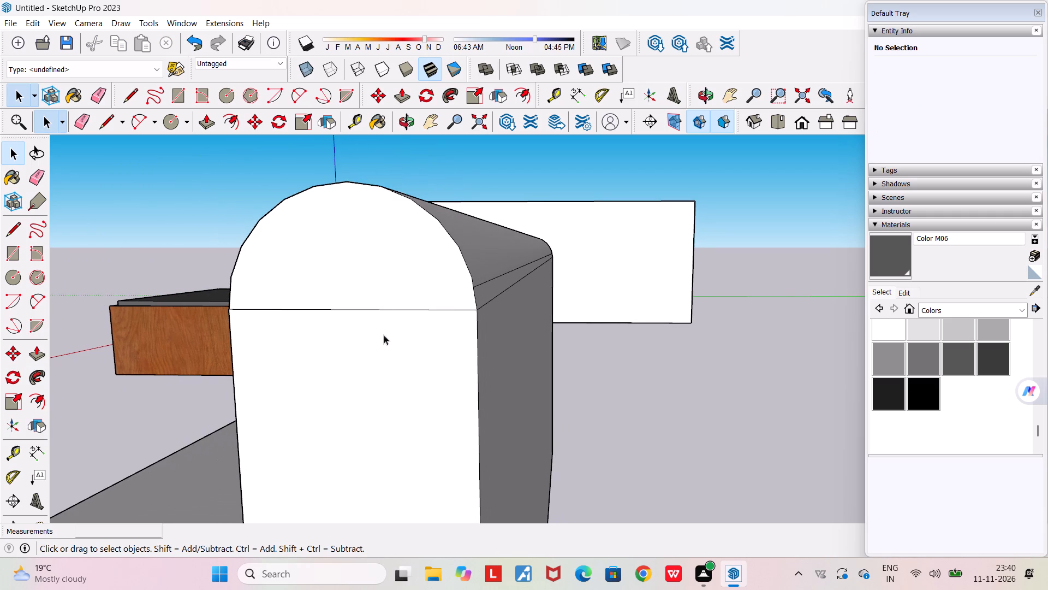
{"action": "middle_click_drag", "start_coordinate": [384, 335], "coordinate": [395, 402]}
{"action": "scroll", "coordinate": [395, 402], "scroll_direction": "down", "scroll_amount": 6}
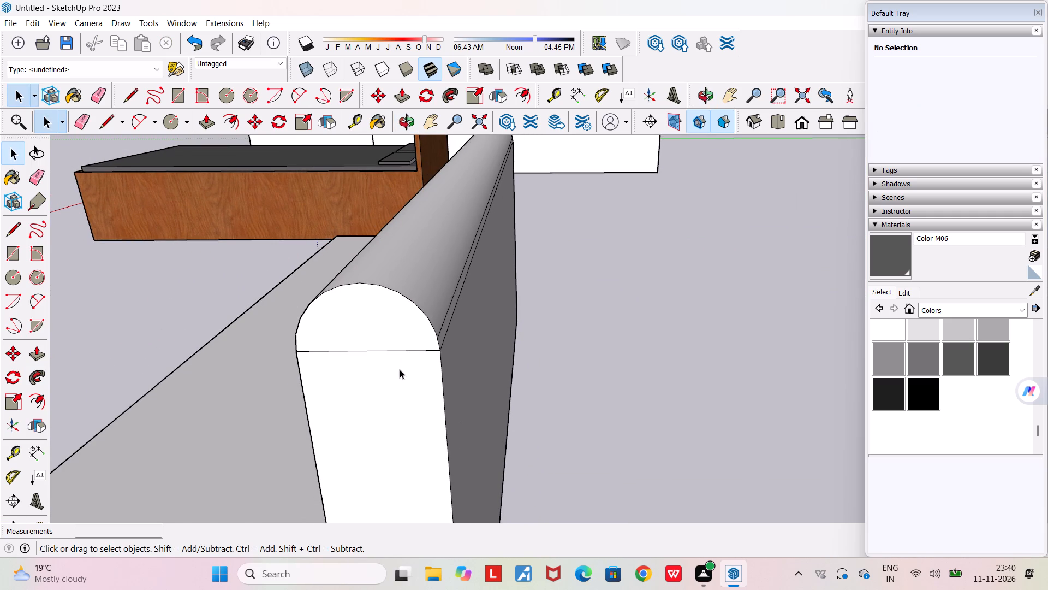
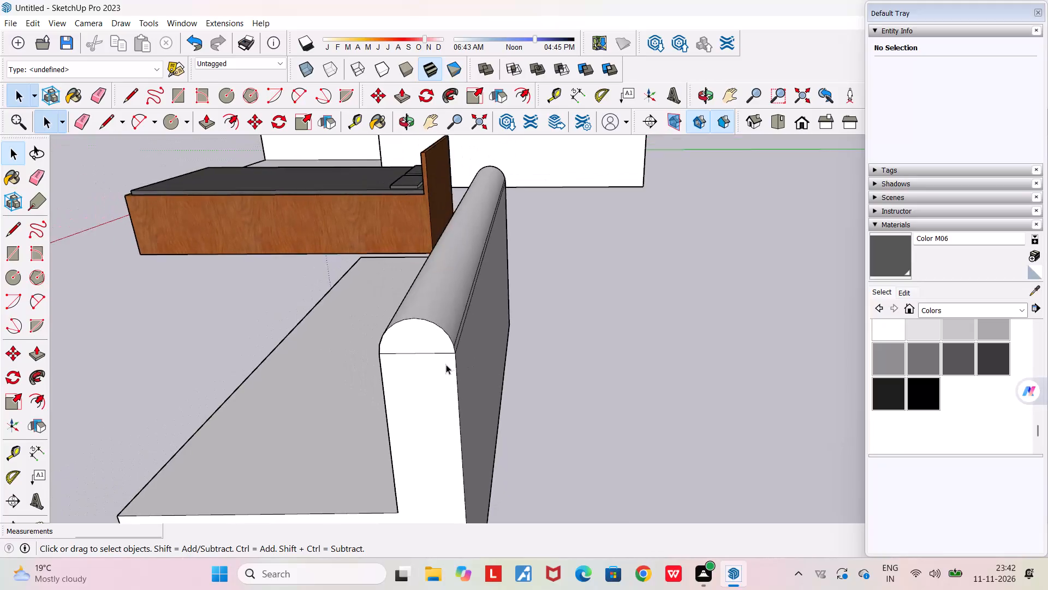
Push/Pull the sofa's L-shaped end face outward by about 0.20 m, beyond the end of the rounded backrest top.
{"action": "scroll", "coordinate": [410, 376], "scroll_direction": "down", "scroll_amount": 5}
{"action": "middle_click_drag", "start_coordinate": [357, 416], "coordinate": [524, 389]}
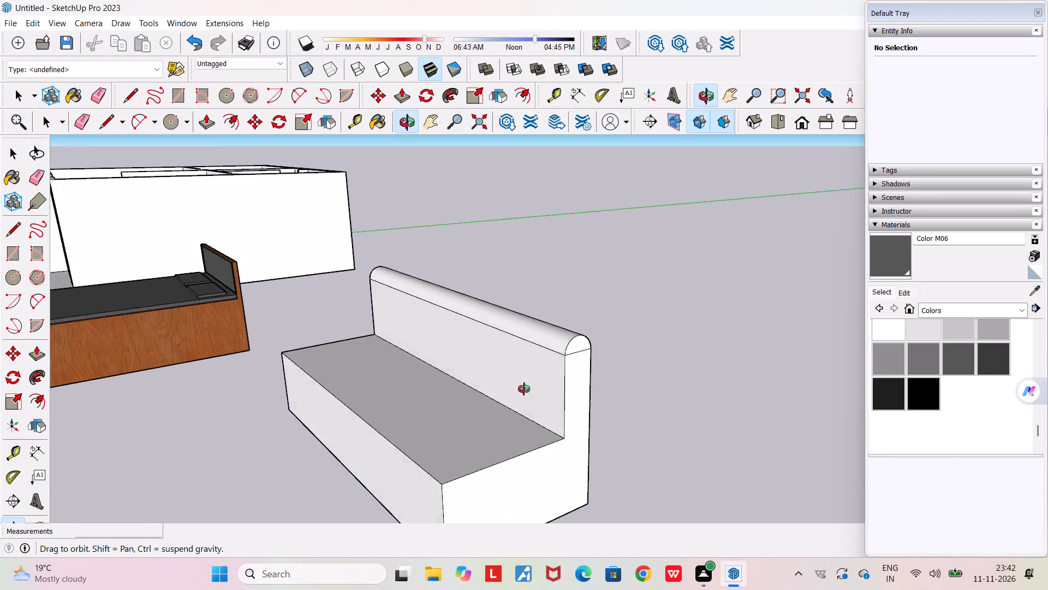
{"action": "middle_click_drag", "start_coordinate": [524, 389], "coordinate": [540, 392]}
{"action": "scroll", "coordinate": [540, 392], "scroll_direction": "down", "scroll_amount": 5}
{"action": "scroll", "coordinate": [539, 468], "scroll_direction": "up", "scroll_amount": 4}
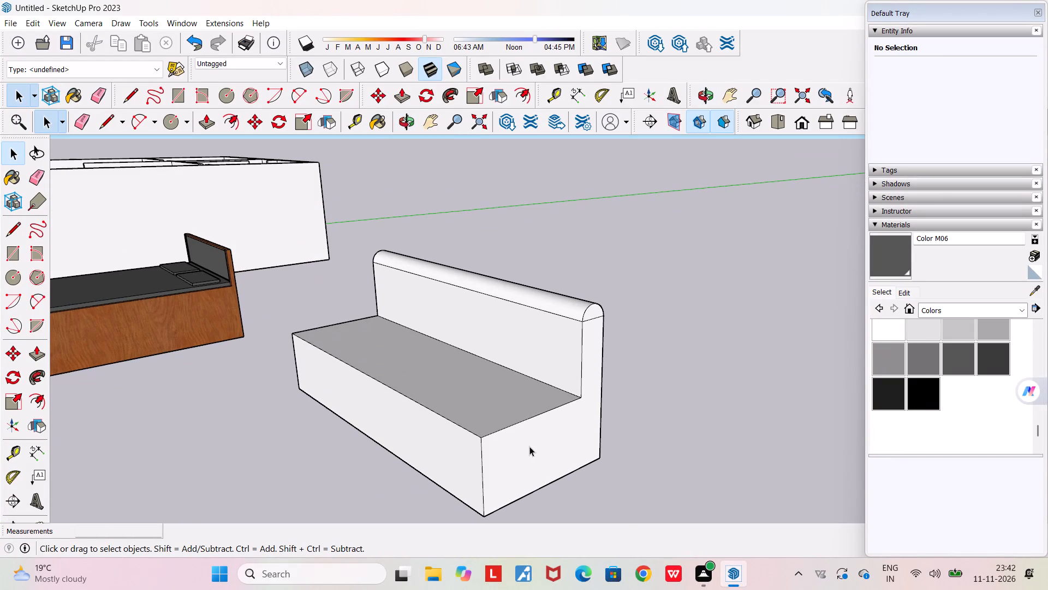
{"action": "scroll", "coordinate": [527, 446], "scroll_direction": "up", "scroll_amount": 5}
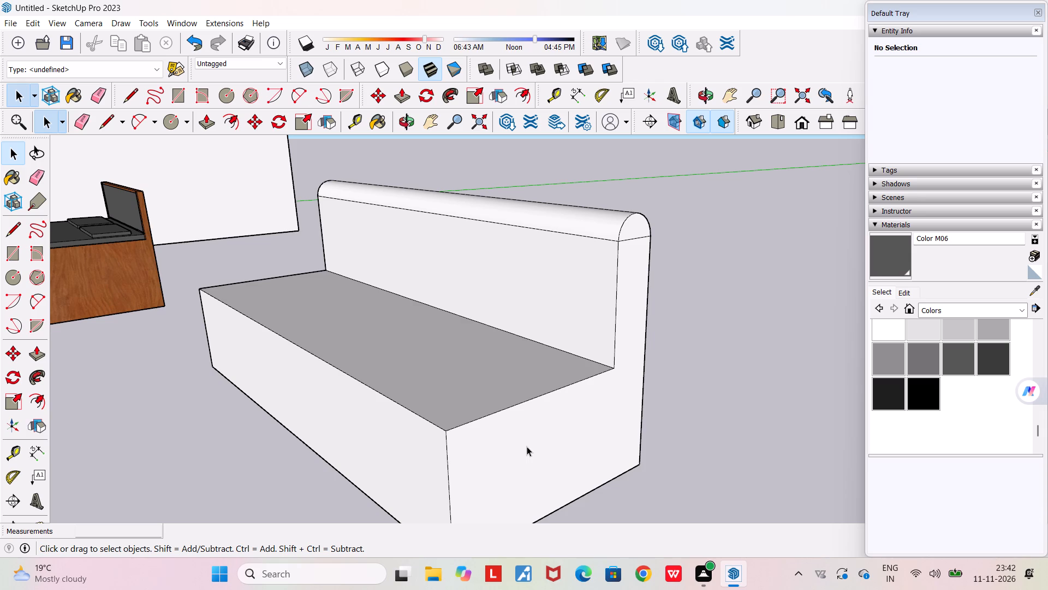
{"action": "scroll", "coordinate": [639, 247], "scroll_direction": "up", "scroll_amount": 7}
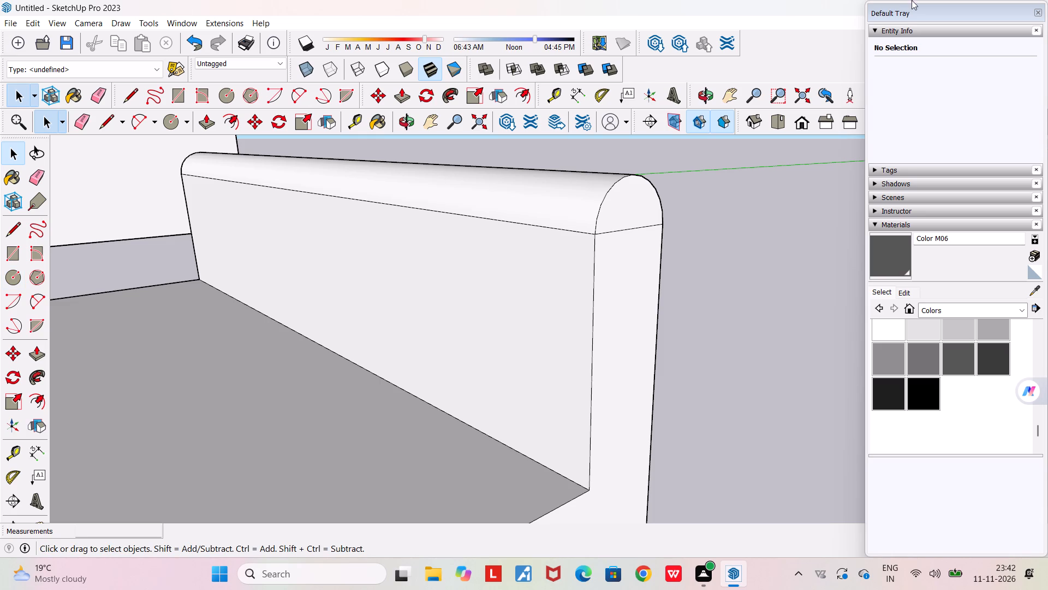
{"action": "left_click", "coordinate": [215, 124]}
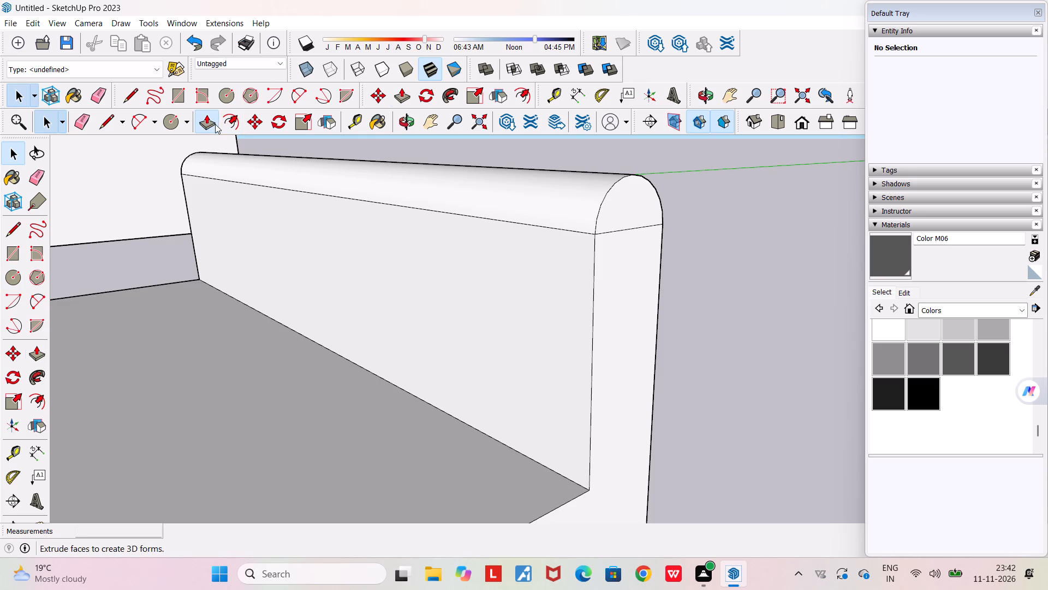
{"action": "left_click", "coordinate": [630, 251]}
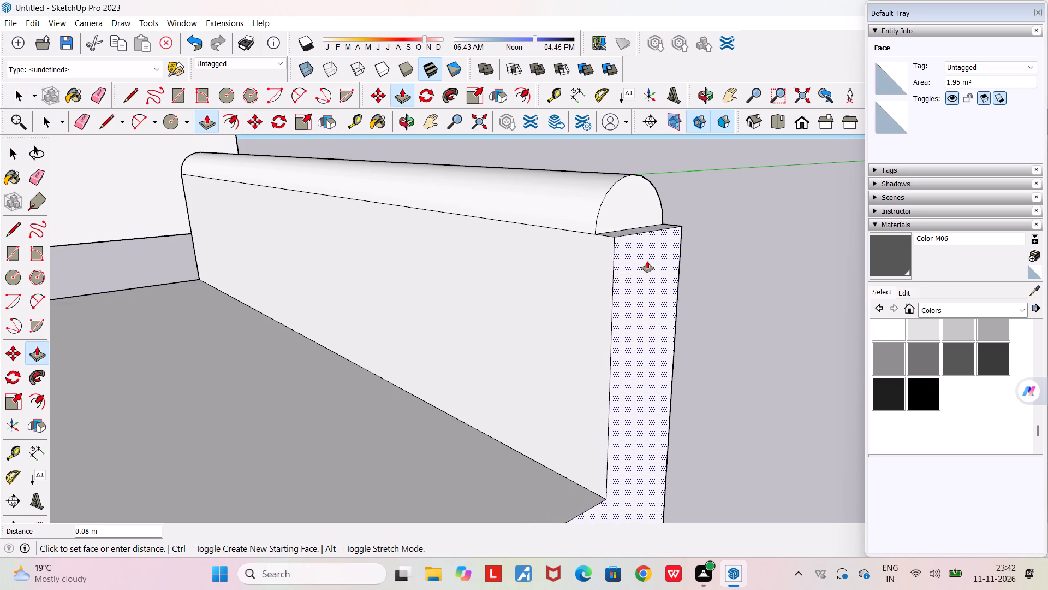
{"action": "left_click", "coordinate": [674, 286]}
Push/Pull the sofa's opposite L-shaped end face outward by about 0.18 m.
{"action": "scroll", "coordinate": [663, 282], "scroll_direction": "down", "scroll_amount": 5}
{"action": "middle_click_drag", "start_coordinate": [605, 289], "coordinate": [805, 298]}
{"action": "scroll", "coordinate": [805, 298], "scroll_direction": "down", "scroll_amount": 5}
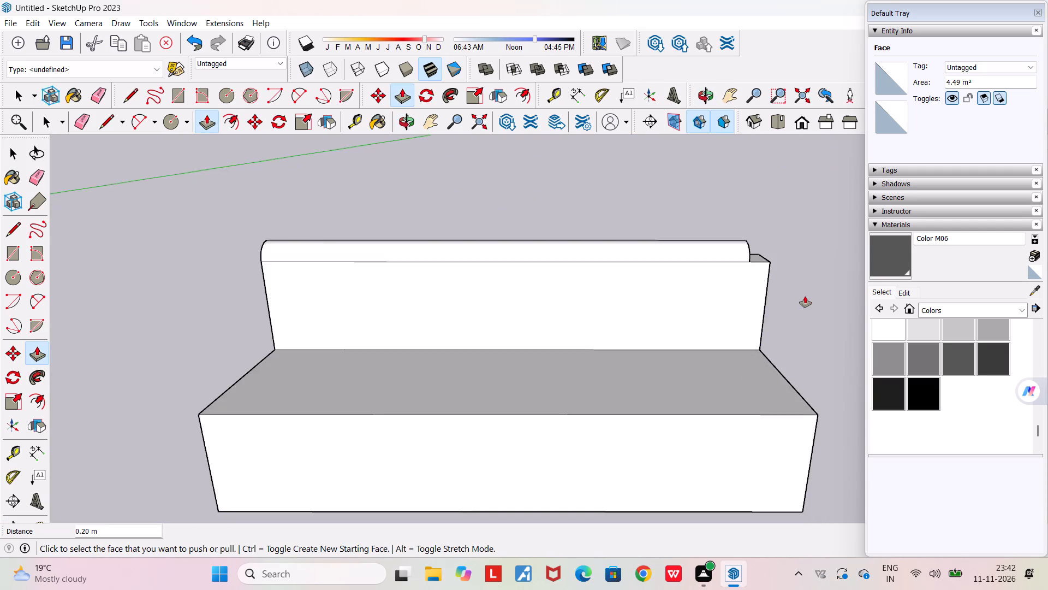
{"action": "scroll", "coordinate": [805, 296], "scroll_direction": "down", "scroll_amount": 4}
{"action": "middle_click_drag", "start_coordinate": [498, 311], "coordinate": [749, 300]}
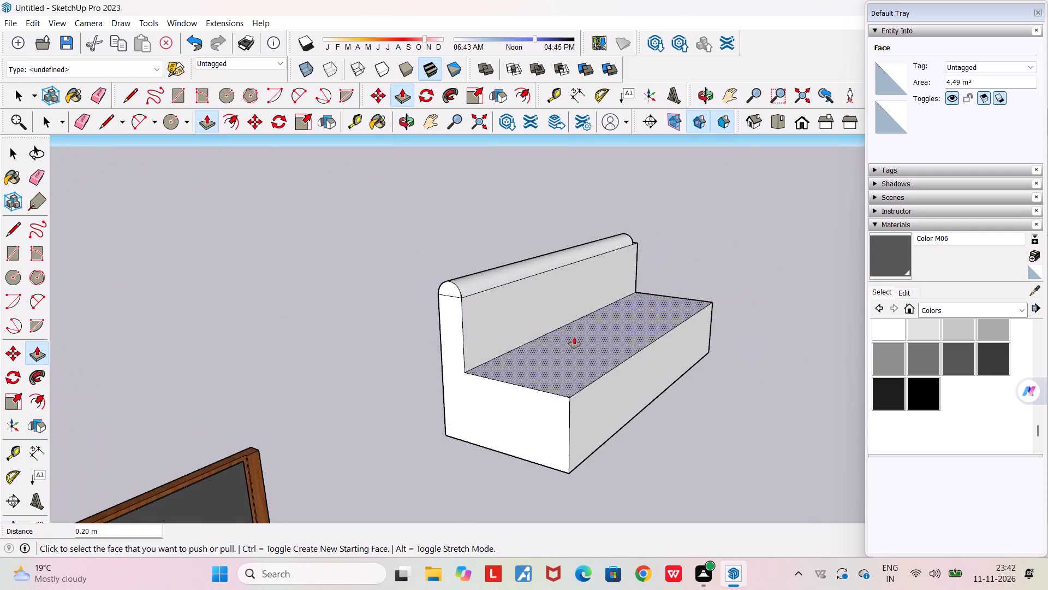
{"action": "scroll", "coordinate": [450, 320], "scroll_direction": "up", "scroll_amount": 5}
{"action": "left_click", "coordinate": [450, 296]}
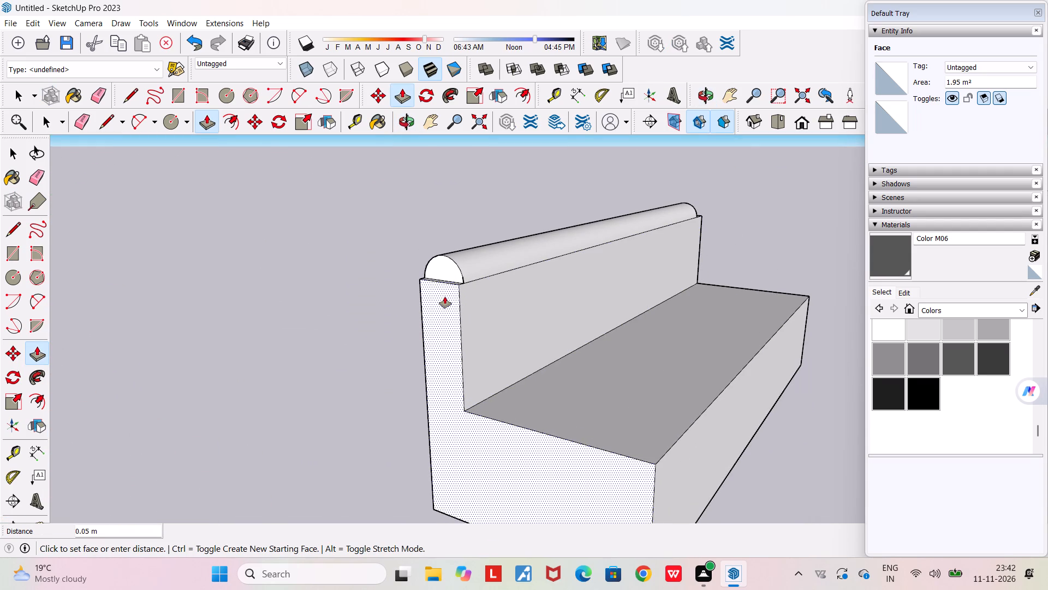
{"action": "left_click", "coordinate": [432, 300]}
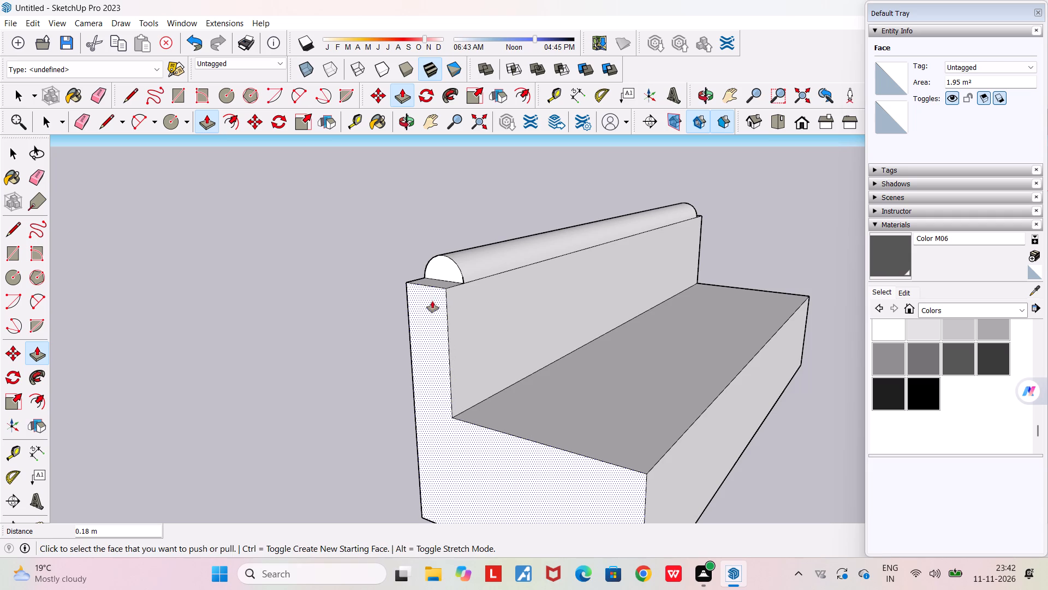
{"action": "middle_click_drag", "start_coordinate": [462, 299], "coordinate": [292, 298]}
{"action": "scroll", "coordinate": [292, 298], "scroll_direction": "down", "scroll_amount": 4}
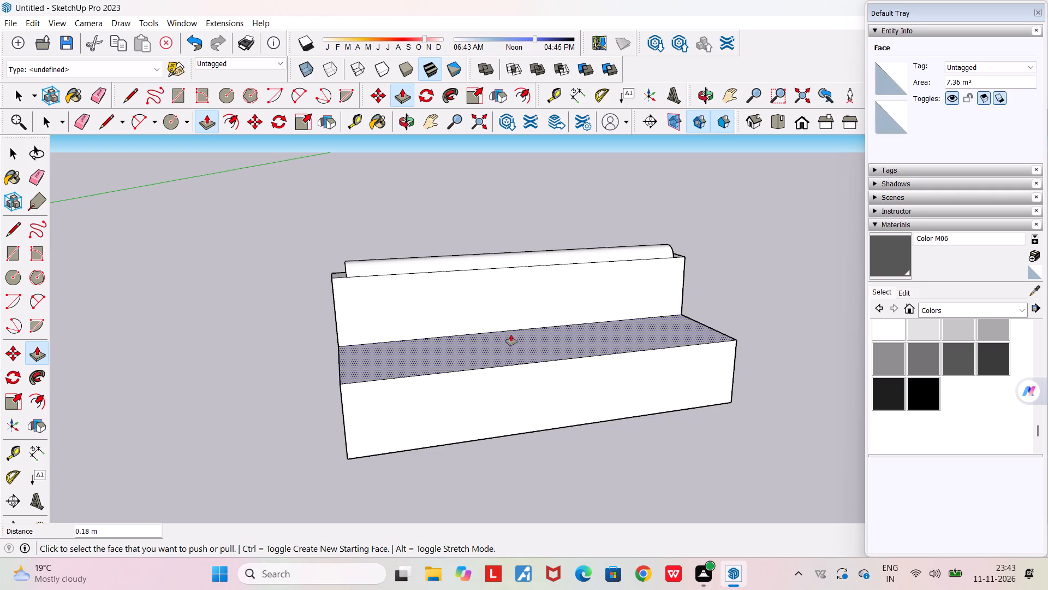
{"action": "key", "text": "space"}
Examine both extended ends of the sofa from the front and rear, including the ledges beside the rounded top.
{"action": "scroll", "coordinate": [374, 332], "scroll_direction": "up", "scroll_amount": 4}
{"action": "middle_click_drag", "start_coordinate": [373, 332], "coordinate": [422, 333]}
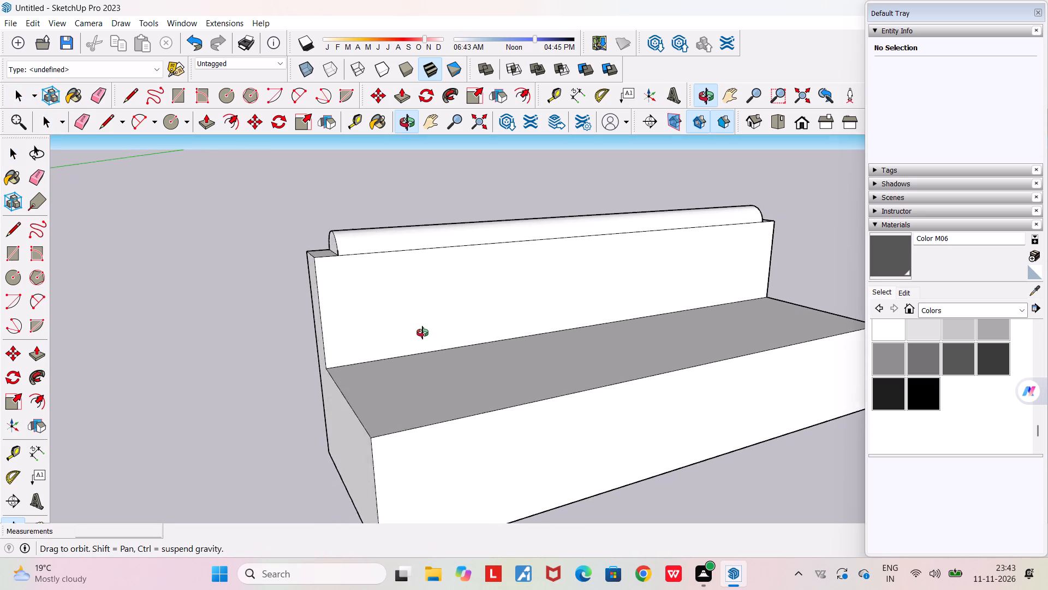
{"action": "middle_click_drag", "start_coordinate": [422, 333], "coordinate": [797, 374]}
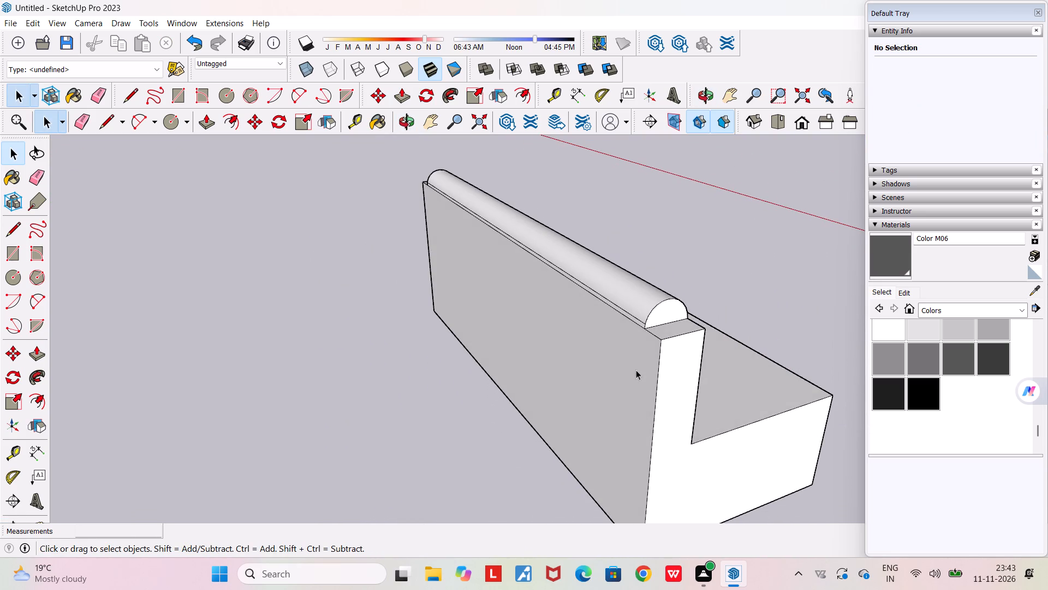
{"action": "scroll", "coordinate": [640, 368], "scroll_direction": "up", "scroll_amount": 6}
{"action": "scroll", "coordinate": [662, 323], "scroll_direction": "up", "scroll_amount": 7}
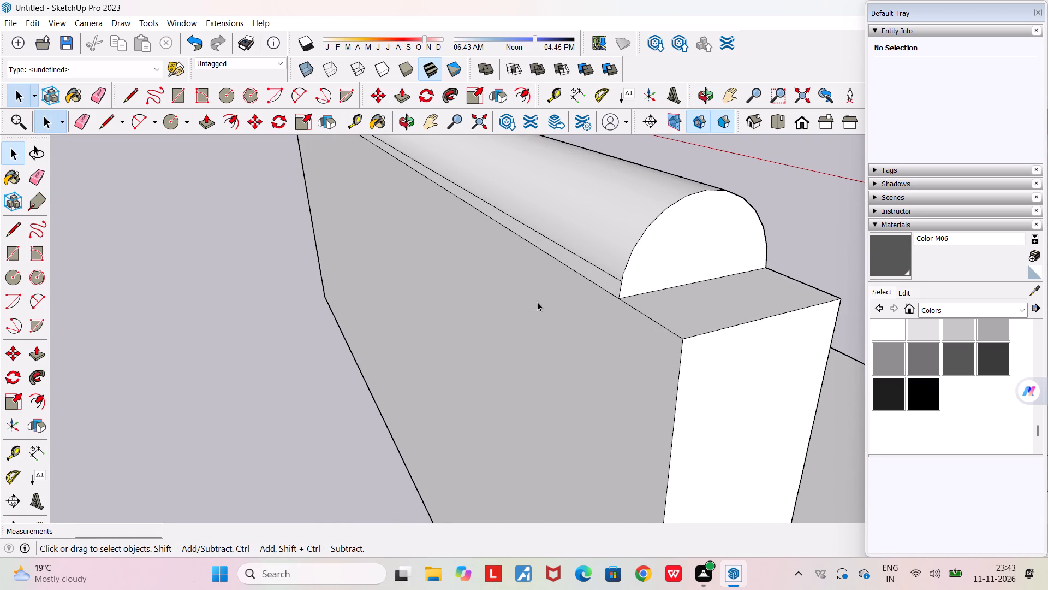
{"action": "scroll", "coordinate": [537, 302], "scroll_direction": "down", "scroll_amount": 12}
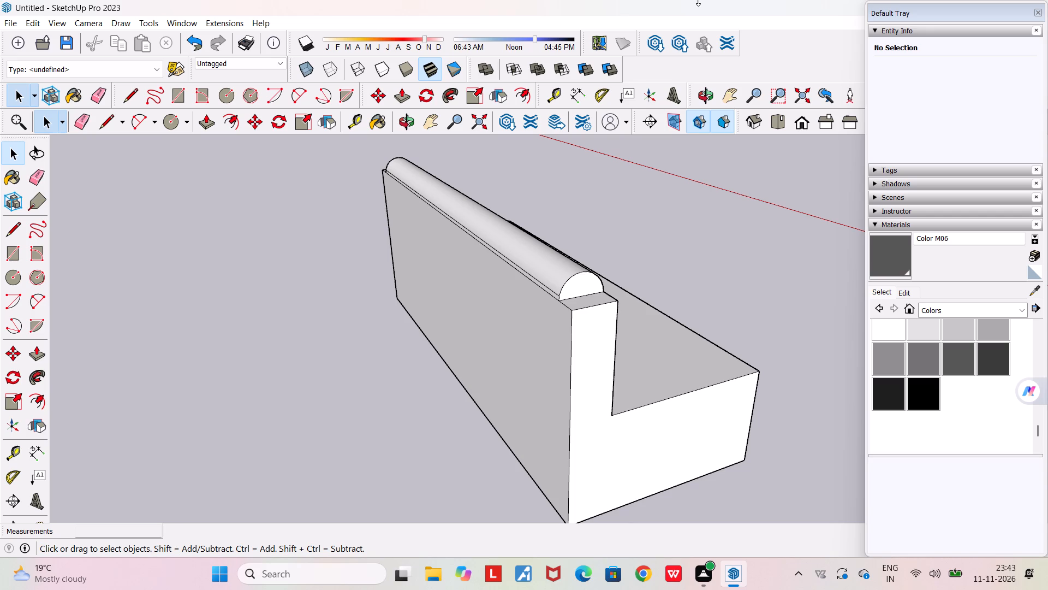
{"action": "scroll", "coordinate": [545, 321], "scroll_direction": "down", "scroll_amount": 4}
{"action": "middle_click_drag", "start_coordinate": [543, 394], "coordinate": [659, 424]}
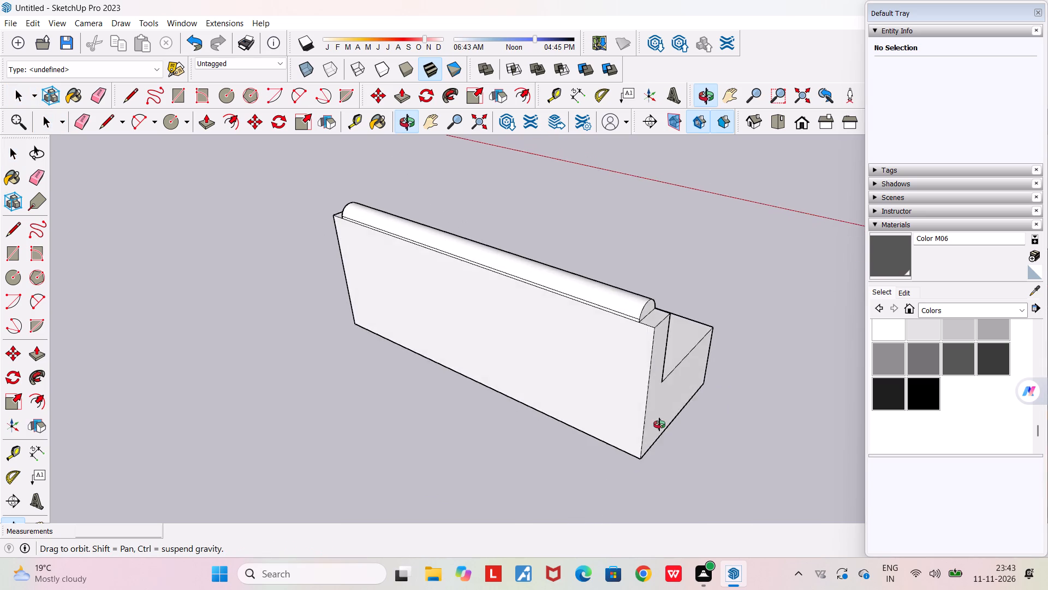
{"action": "middle_click_drag", "start_coordinate": [659, 424], "coordinate": [818, 393]}
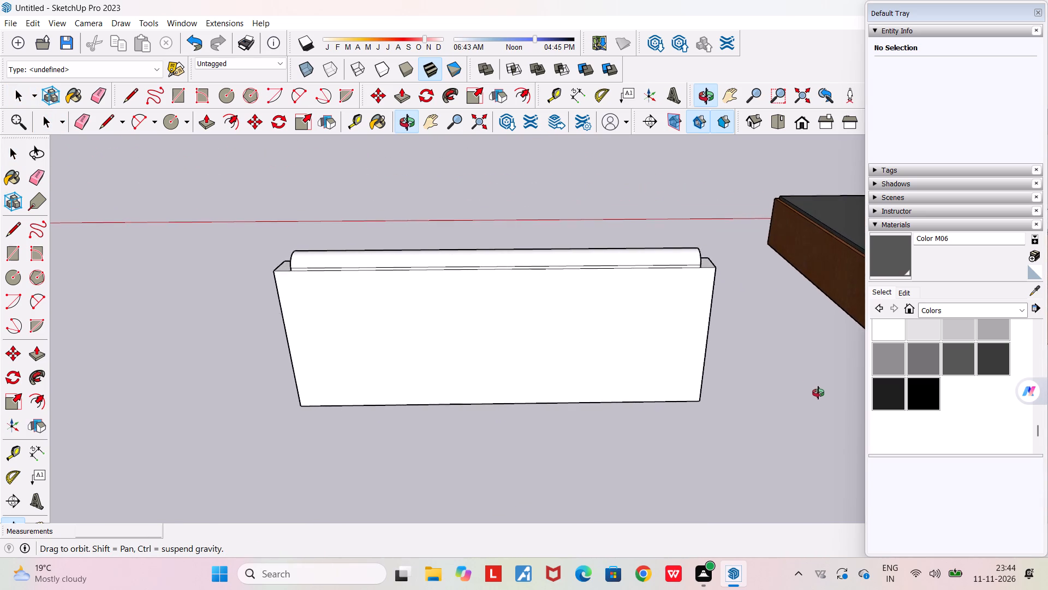
{"action": "middle_click_drag", "start_coordinate": [818, 393], "coordinate": [589, 345]}
Push/Pull the end face with the 0.18 m extension outward by about another 0.09 m.
{"action": "scroll", "coordinate": [606, 294], "scroll_direction": "up", "scroll_amount": 2}
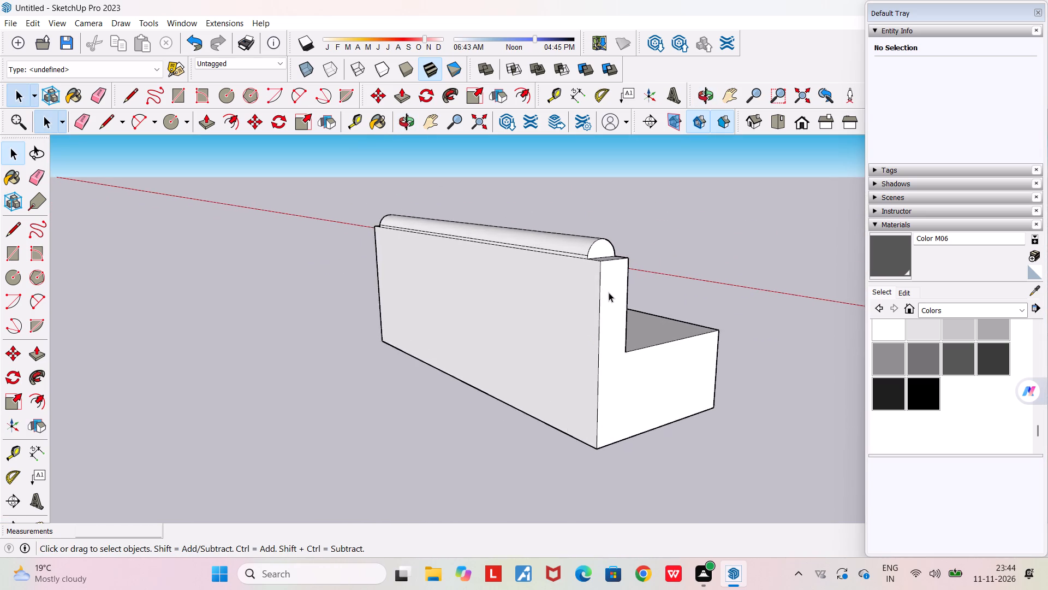
{"action": "scroll", "coordinate": [609, 292], "scroll_direction": "up", "scroll_amount": 3}
{"action": "left_click", "coordinate": [403, 96]}
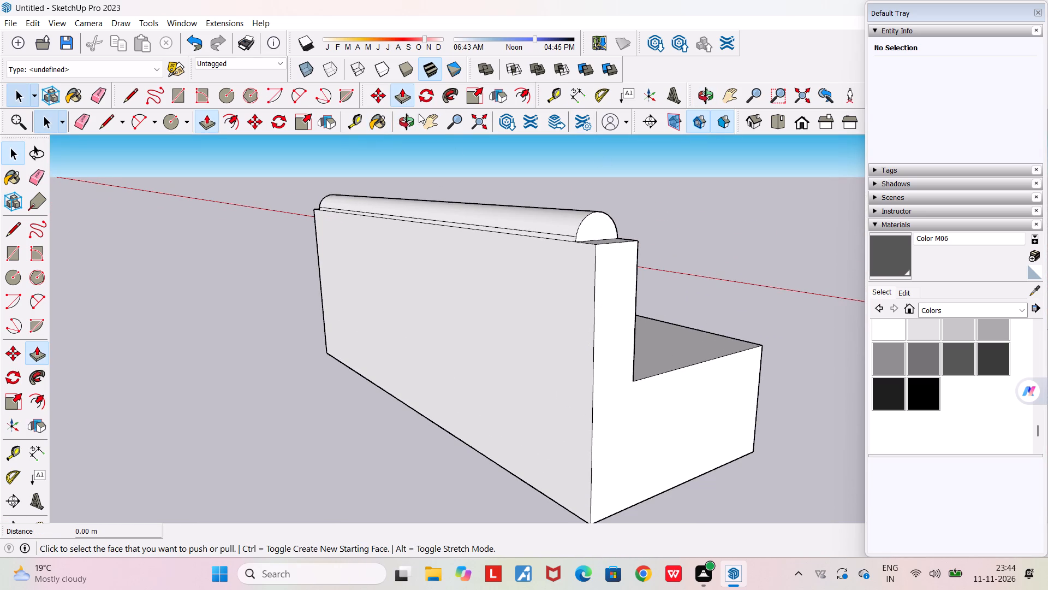
{"action": "left_click", "coordinate": [615, 261]}
{"action": "left_click", "coordinate": [622, 277]}
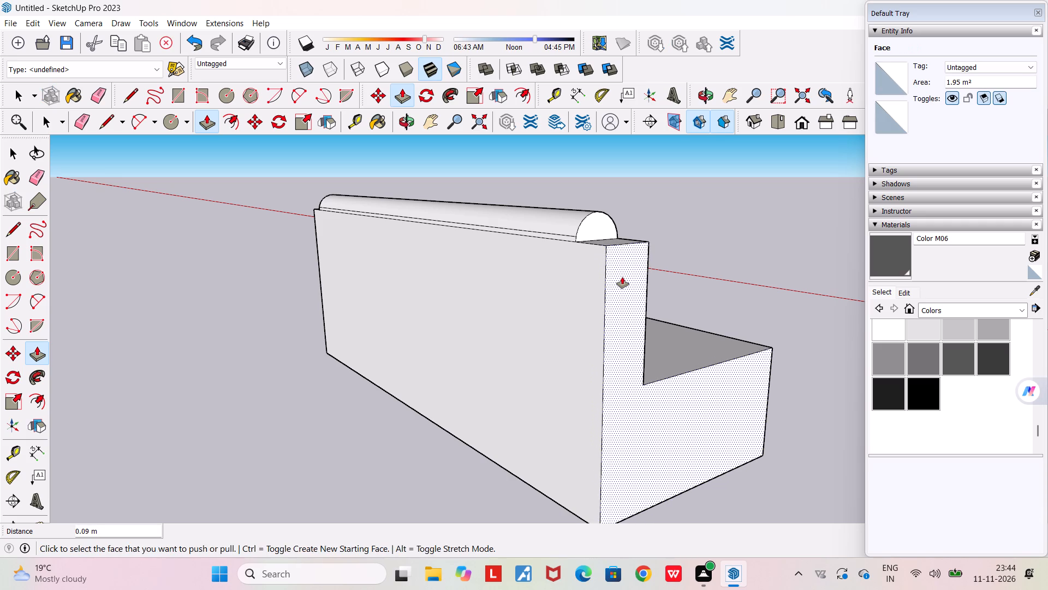
Push/Pull the other sofa end, the one with the 0.20 m extension, outward by about another 0.11 m.
{"action": "middle_click_drag", "start_coordinate": [624, 298], "coordinate": [847, 402]}
{"action": "scroll", "coordinate": [847, 402], "scroll_direction": "down", "scroll_amount": 8}
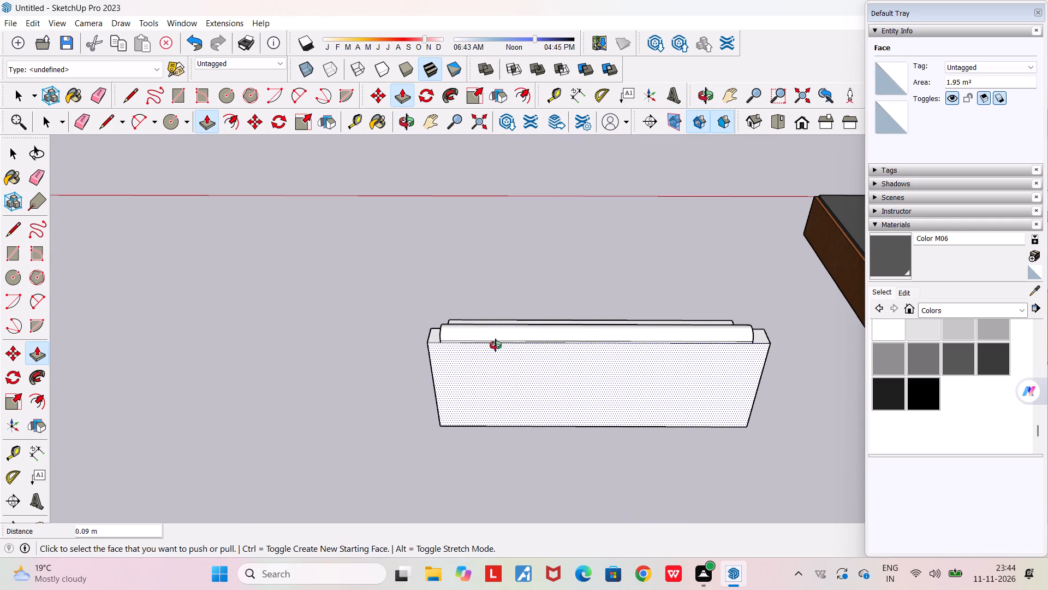
{"action": "middle_click_drag", "start_coordinate": [499, 345], "coordinate": [674, 348]}
{"action": "scroll", "coordinate": [496, 415], "scroll_direction": "up", "scroll_amount": 6}
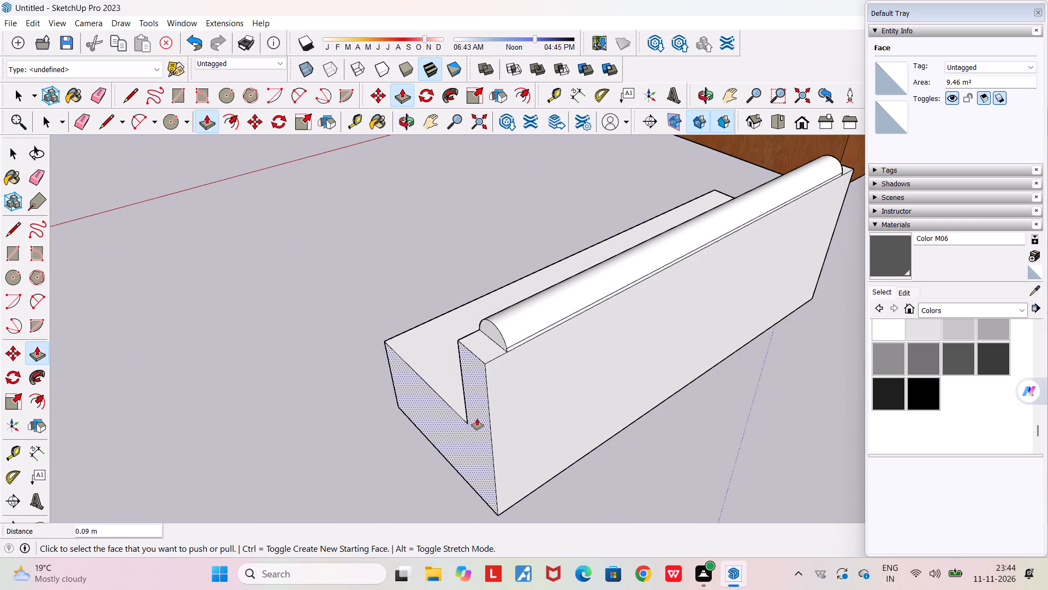
{"action": "left_click", "coordinate": [477, 418]}
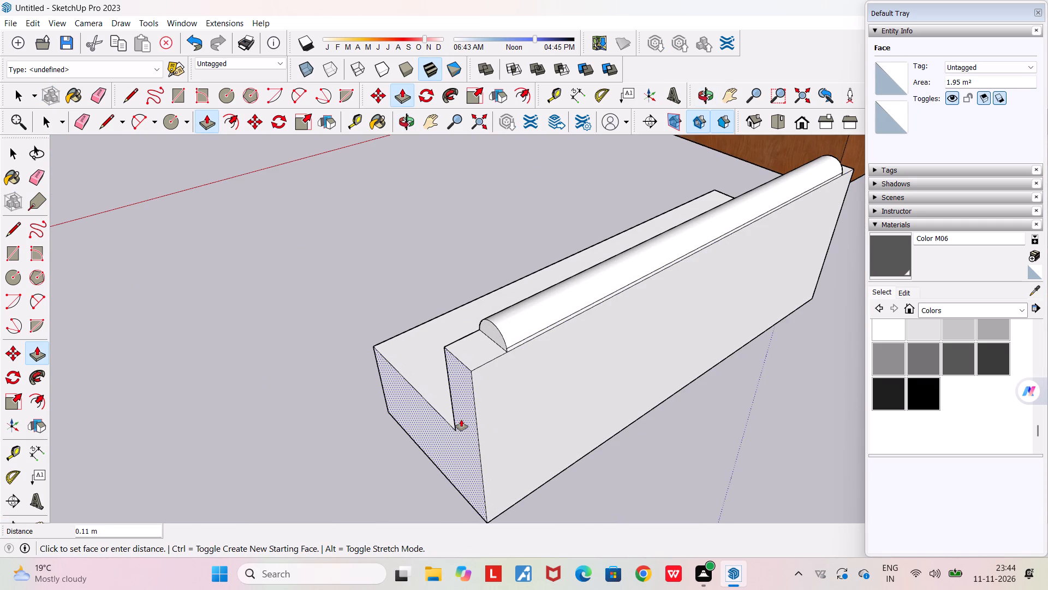
{"action": "left_click", "coordinate": [461, 420]}
{"action": "key", "text": "space"}
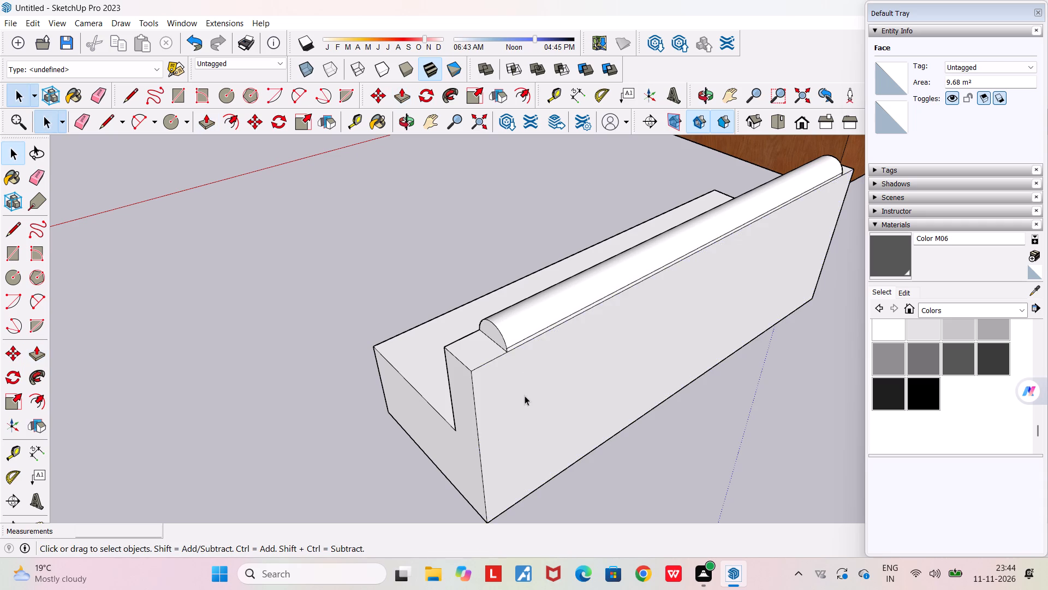
Draw a vertical line about 0.35 m up from the midpoint of the end ledge's rear edge beside the rounded top.
{"action": "scroll", "coordinate": [493, 289], "scroll_direction": "up", "scroll_amount": 4}
{"action": "middle_click_drag", "start_coordinate": [496, 292], "coordinate": [430, 255]}
{"action": "scroll", "coordinate": [430, 255], "scroll_direction": "down", "scroll_amount": 5}
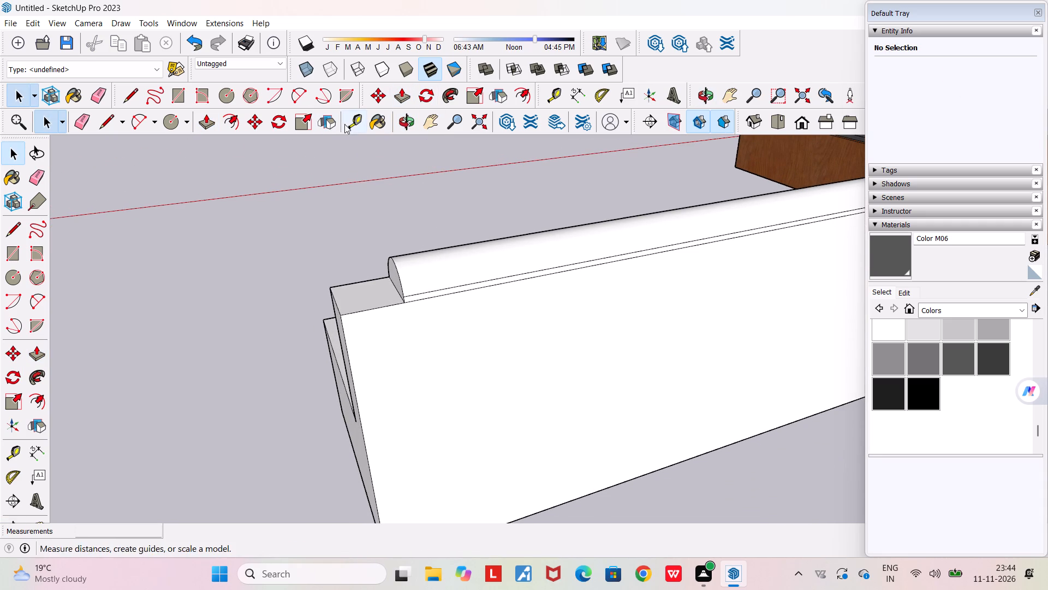
{"action": "left_click", "coordinate": [125, 99]}
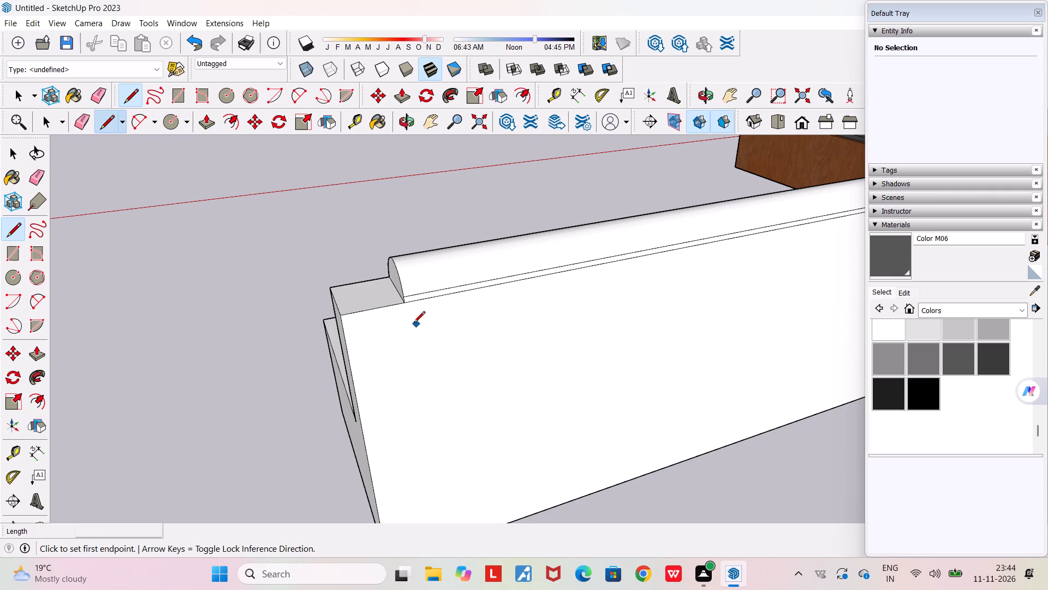
{"action": "scroll", "coordinate": [376, 305], "scroll_direction": "up", "scroll_amount": 1}
{"action": "left_click", "coordinate": [373, 311]}
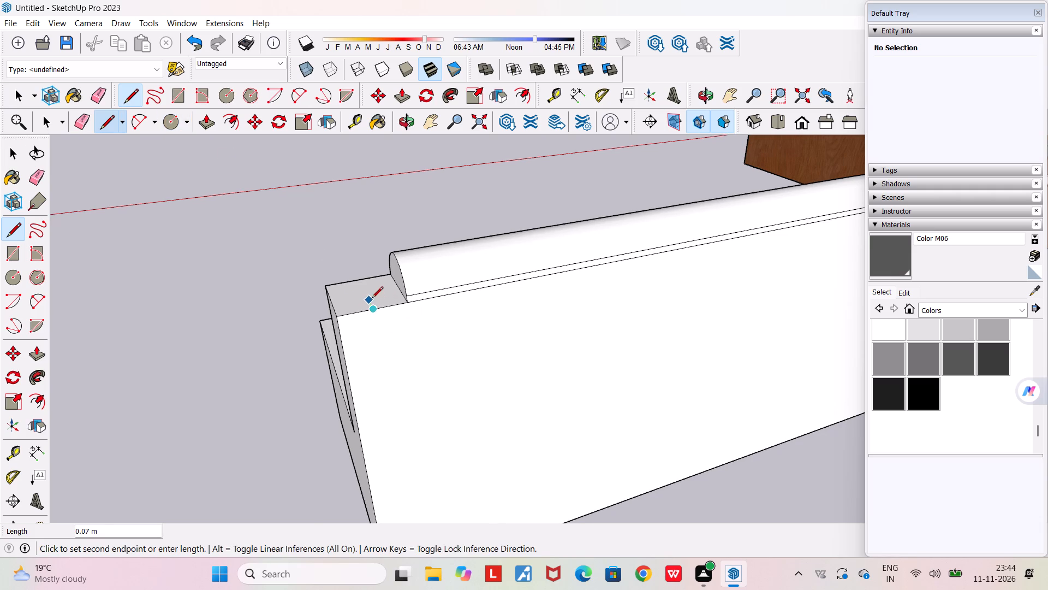
{"action": "left_click", "coordinate": [373, 246]}
{"action": "key", "text": "space"}
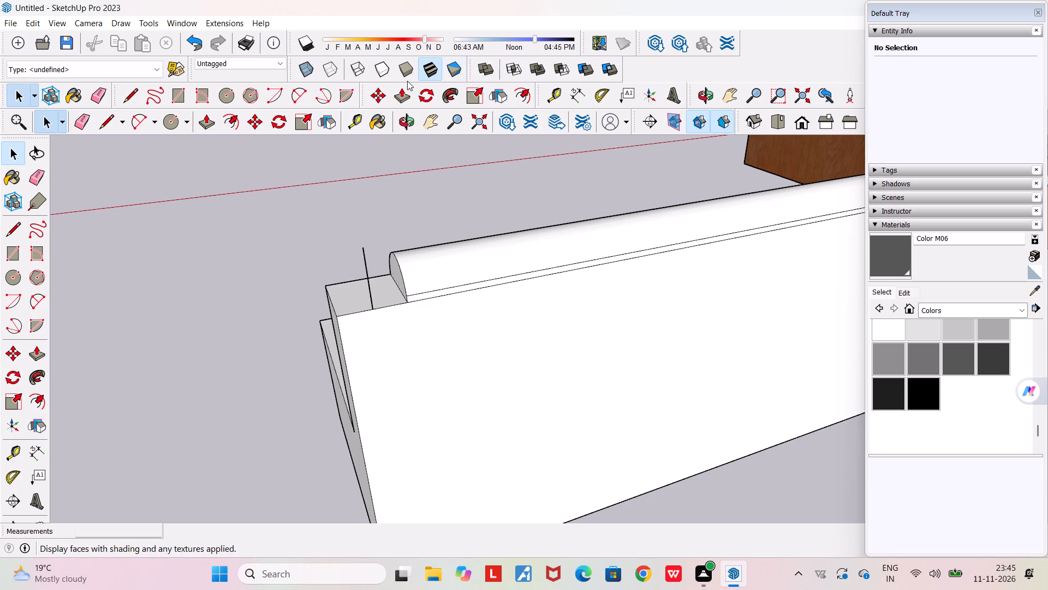
Draw a vertical circle of about 0.16 m radius on the backrest's rear face, centred at the vertical line's base.
{"action": "left_click", "coordinate": [172, 127]}
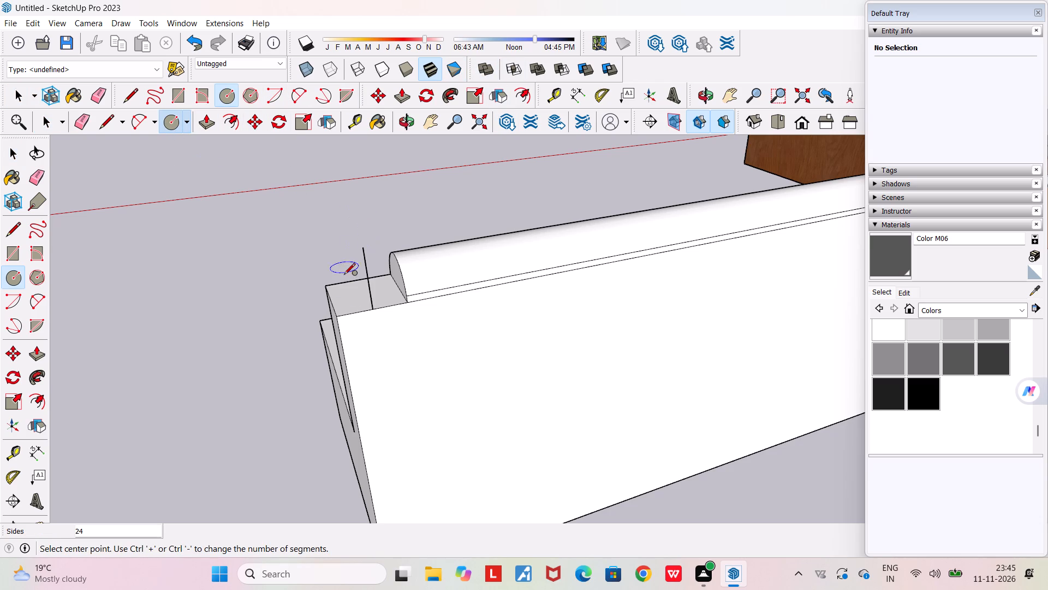
{"action": "scroll", "coordinate": [375, 314], "scroll_direction": "up", "scroll_amount": 13}
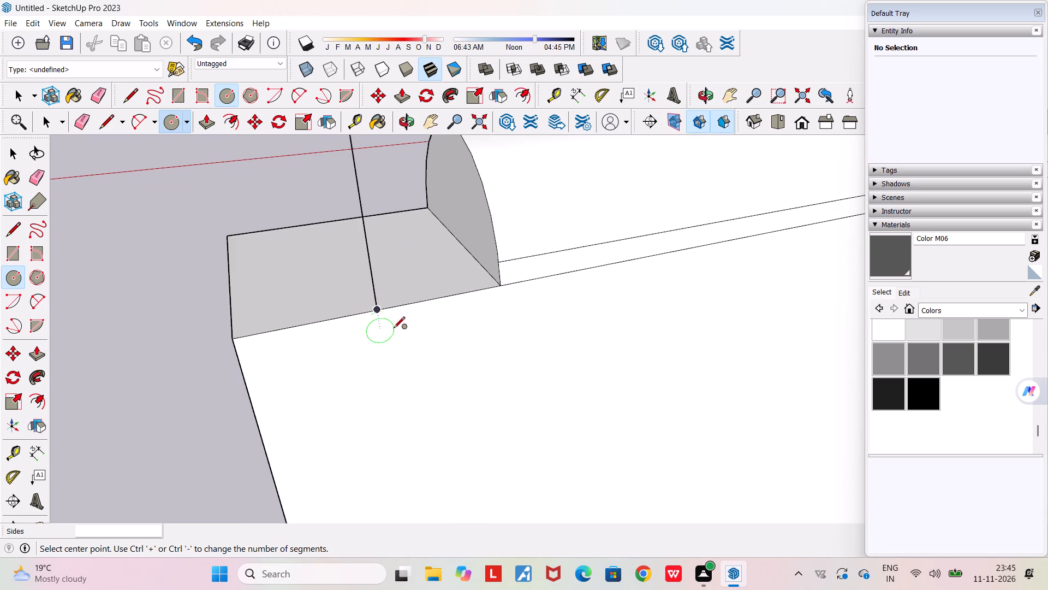
{"action": "left_click", "coordinate": [379, 317]}
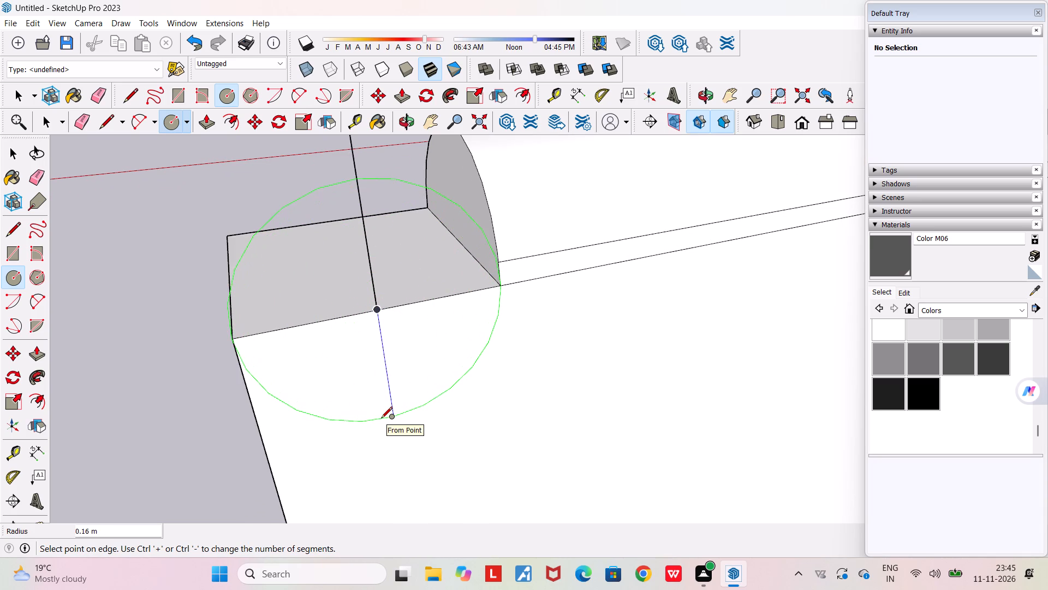
{"action": "left_click", "coordinate": [381, 418]}
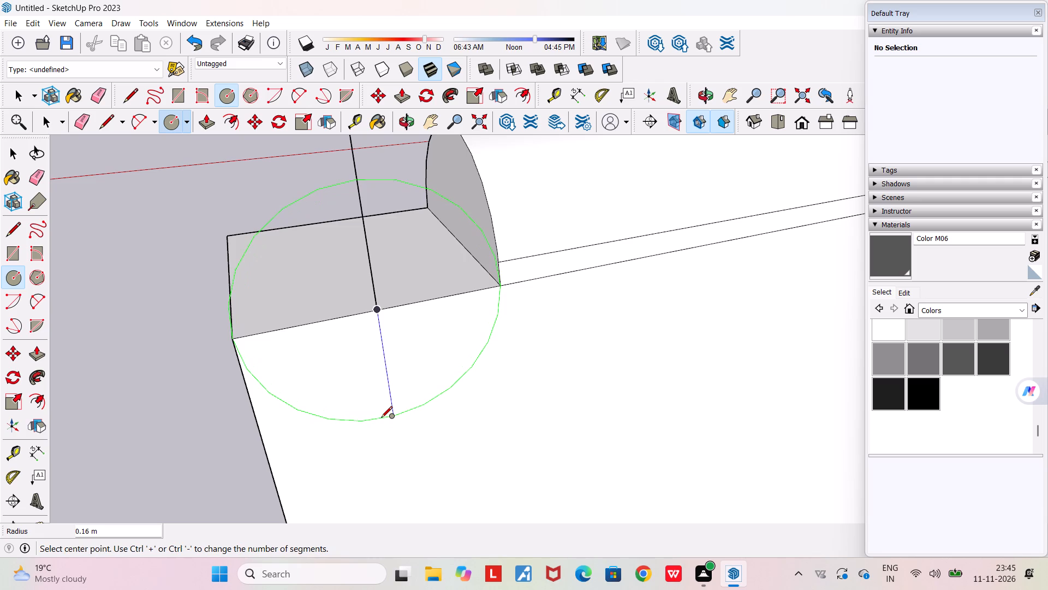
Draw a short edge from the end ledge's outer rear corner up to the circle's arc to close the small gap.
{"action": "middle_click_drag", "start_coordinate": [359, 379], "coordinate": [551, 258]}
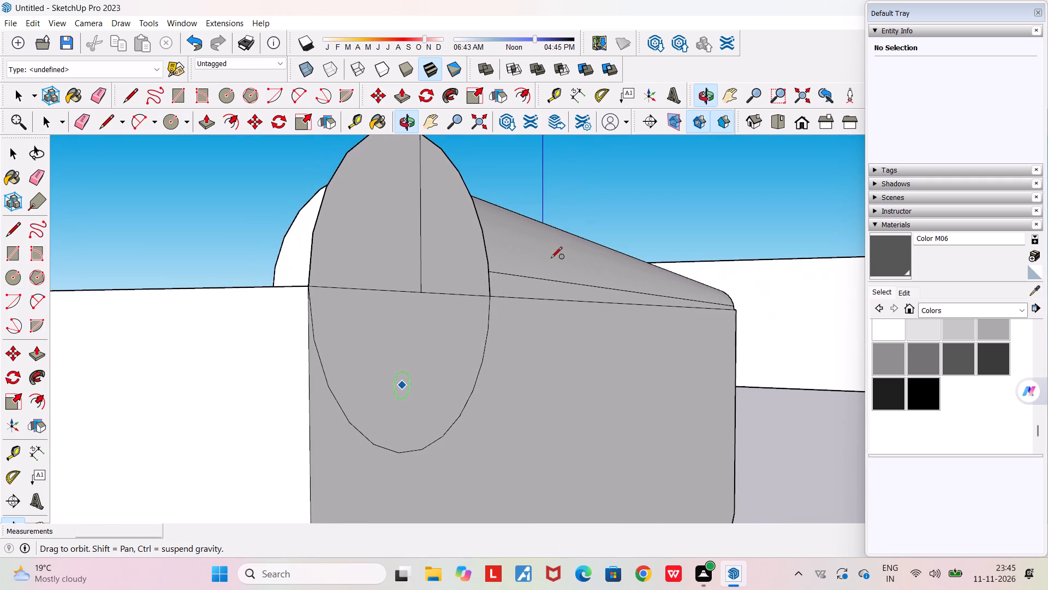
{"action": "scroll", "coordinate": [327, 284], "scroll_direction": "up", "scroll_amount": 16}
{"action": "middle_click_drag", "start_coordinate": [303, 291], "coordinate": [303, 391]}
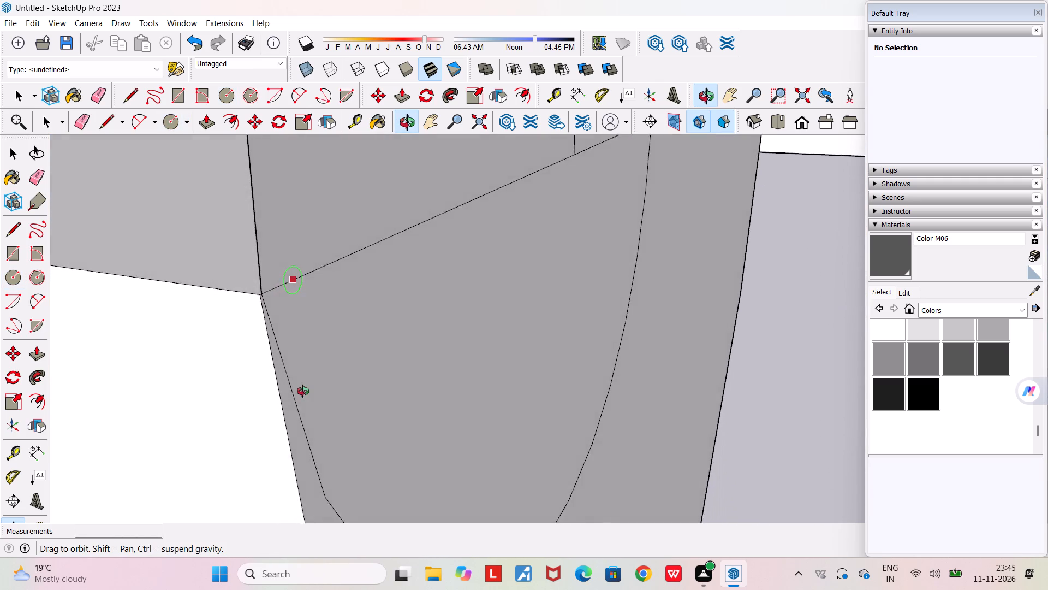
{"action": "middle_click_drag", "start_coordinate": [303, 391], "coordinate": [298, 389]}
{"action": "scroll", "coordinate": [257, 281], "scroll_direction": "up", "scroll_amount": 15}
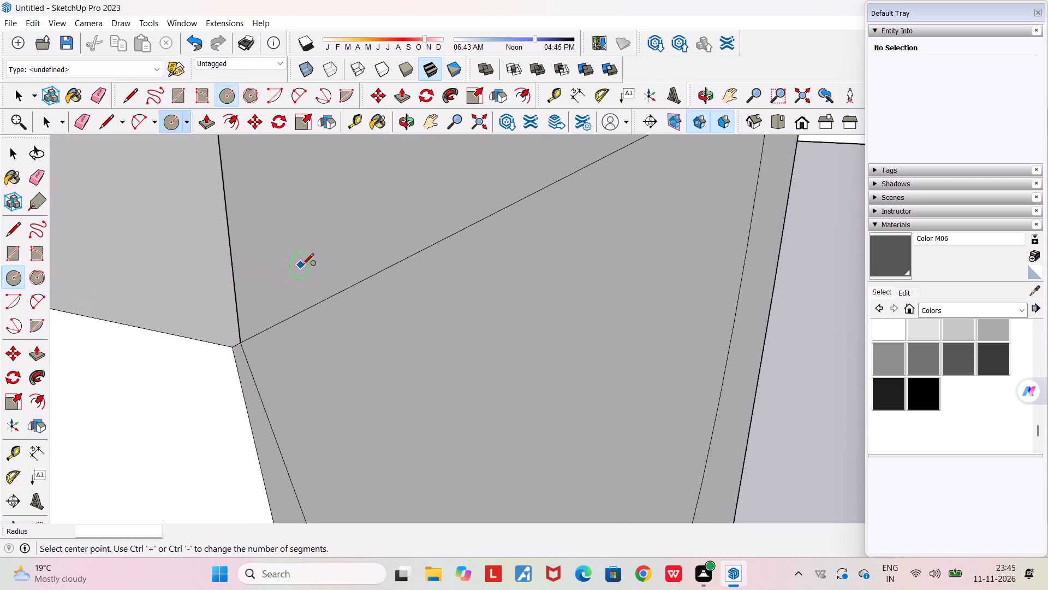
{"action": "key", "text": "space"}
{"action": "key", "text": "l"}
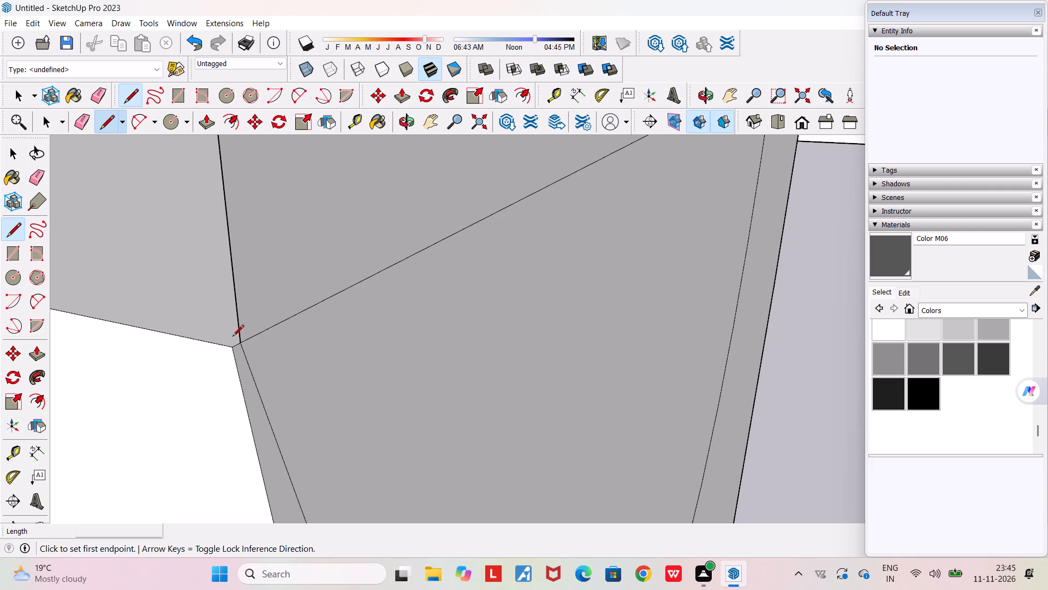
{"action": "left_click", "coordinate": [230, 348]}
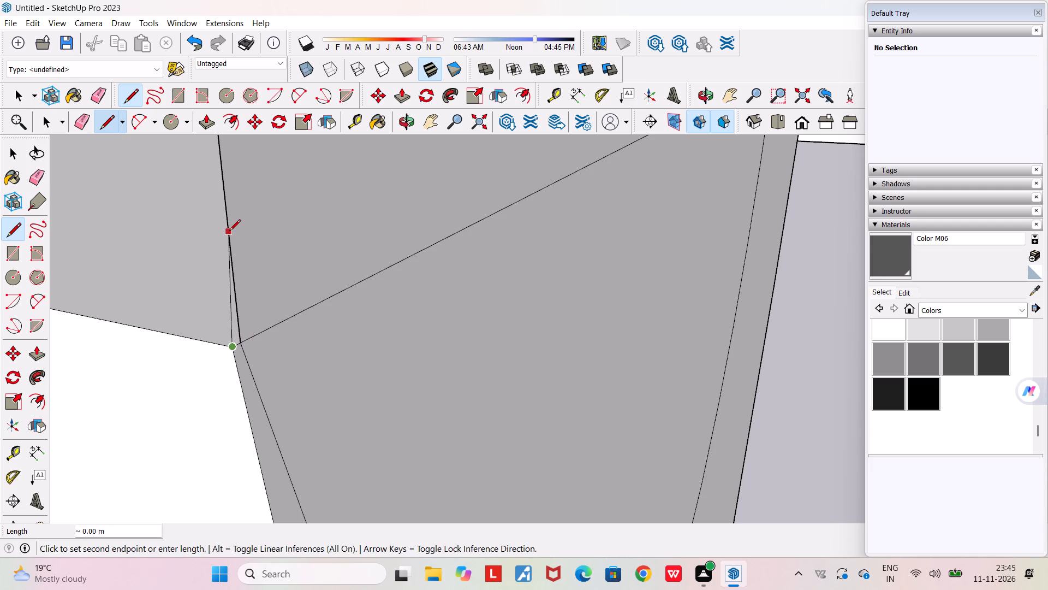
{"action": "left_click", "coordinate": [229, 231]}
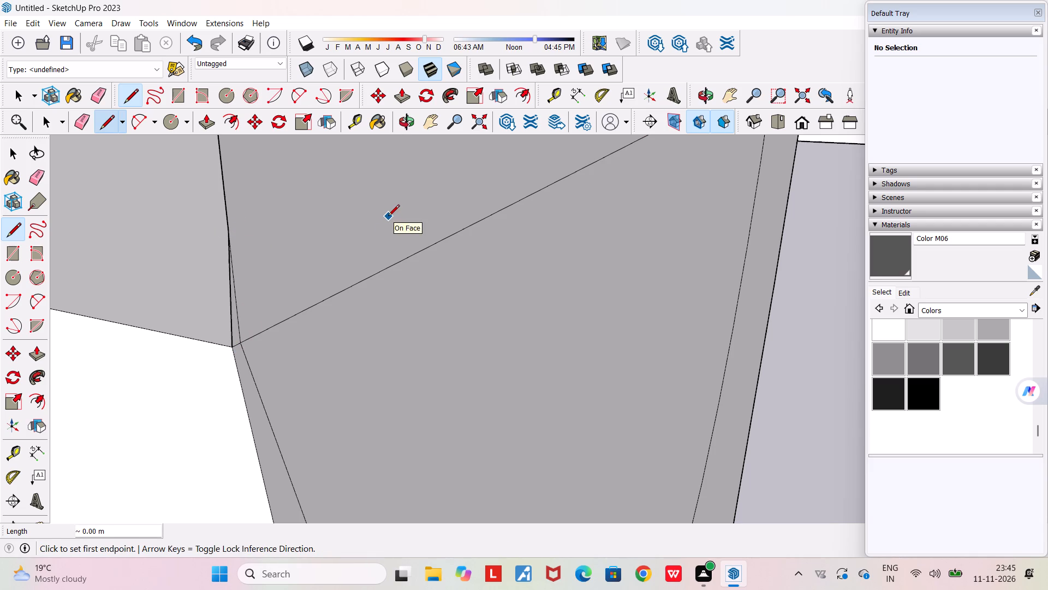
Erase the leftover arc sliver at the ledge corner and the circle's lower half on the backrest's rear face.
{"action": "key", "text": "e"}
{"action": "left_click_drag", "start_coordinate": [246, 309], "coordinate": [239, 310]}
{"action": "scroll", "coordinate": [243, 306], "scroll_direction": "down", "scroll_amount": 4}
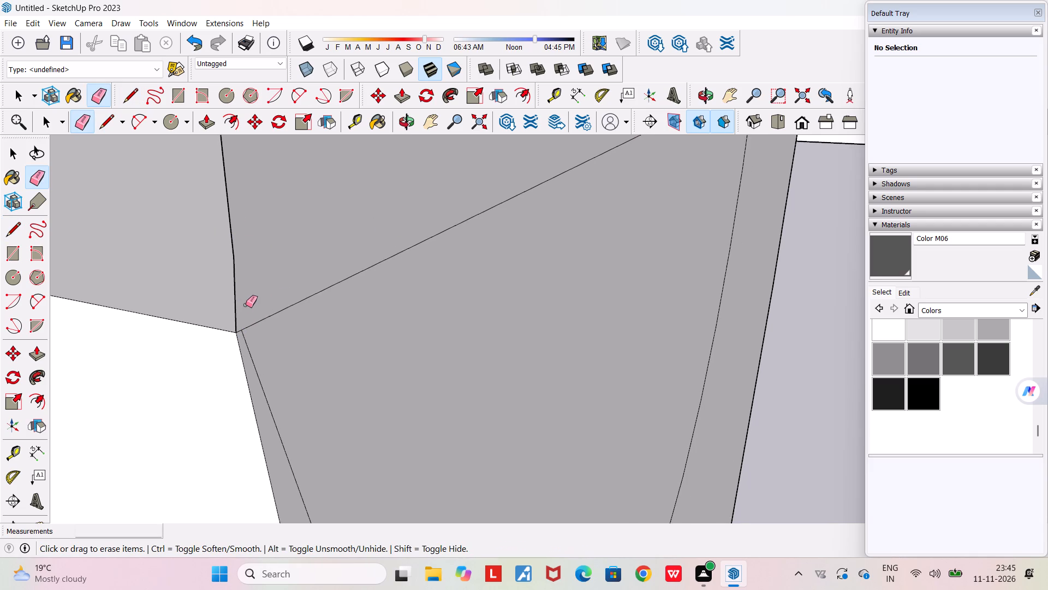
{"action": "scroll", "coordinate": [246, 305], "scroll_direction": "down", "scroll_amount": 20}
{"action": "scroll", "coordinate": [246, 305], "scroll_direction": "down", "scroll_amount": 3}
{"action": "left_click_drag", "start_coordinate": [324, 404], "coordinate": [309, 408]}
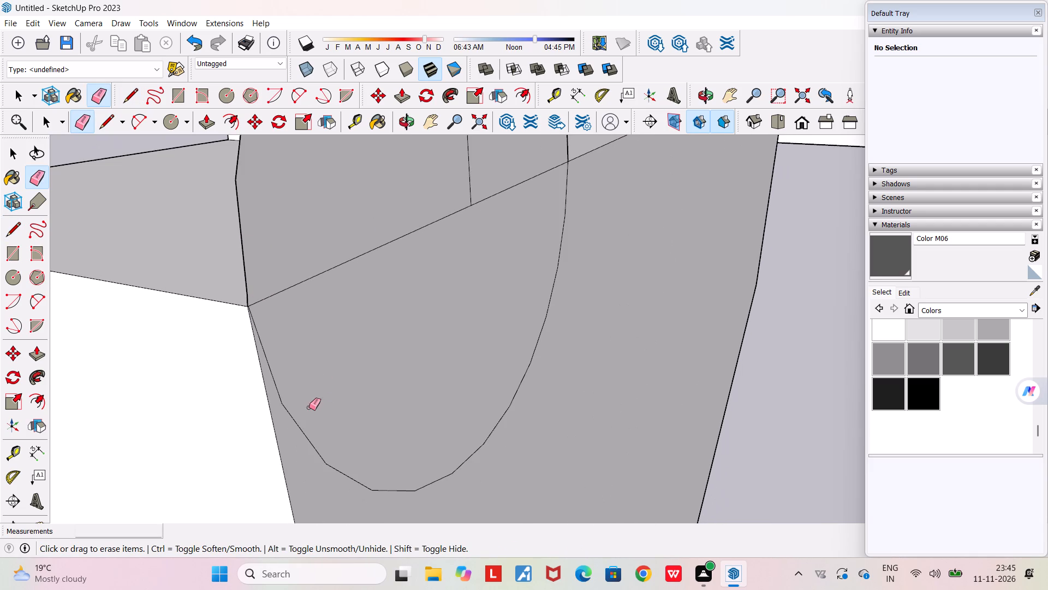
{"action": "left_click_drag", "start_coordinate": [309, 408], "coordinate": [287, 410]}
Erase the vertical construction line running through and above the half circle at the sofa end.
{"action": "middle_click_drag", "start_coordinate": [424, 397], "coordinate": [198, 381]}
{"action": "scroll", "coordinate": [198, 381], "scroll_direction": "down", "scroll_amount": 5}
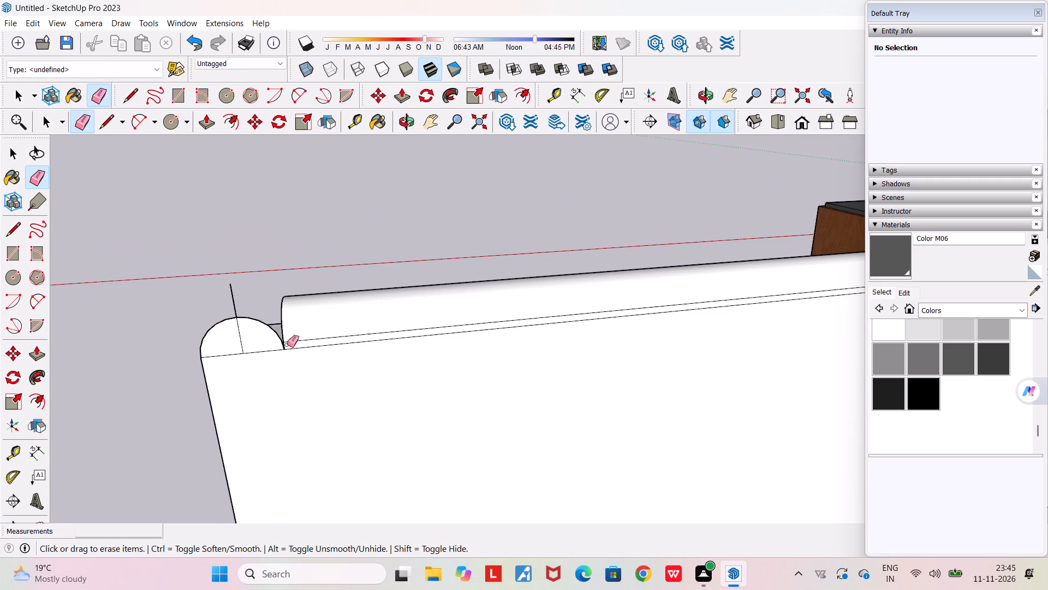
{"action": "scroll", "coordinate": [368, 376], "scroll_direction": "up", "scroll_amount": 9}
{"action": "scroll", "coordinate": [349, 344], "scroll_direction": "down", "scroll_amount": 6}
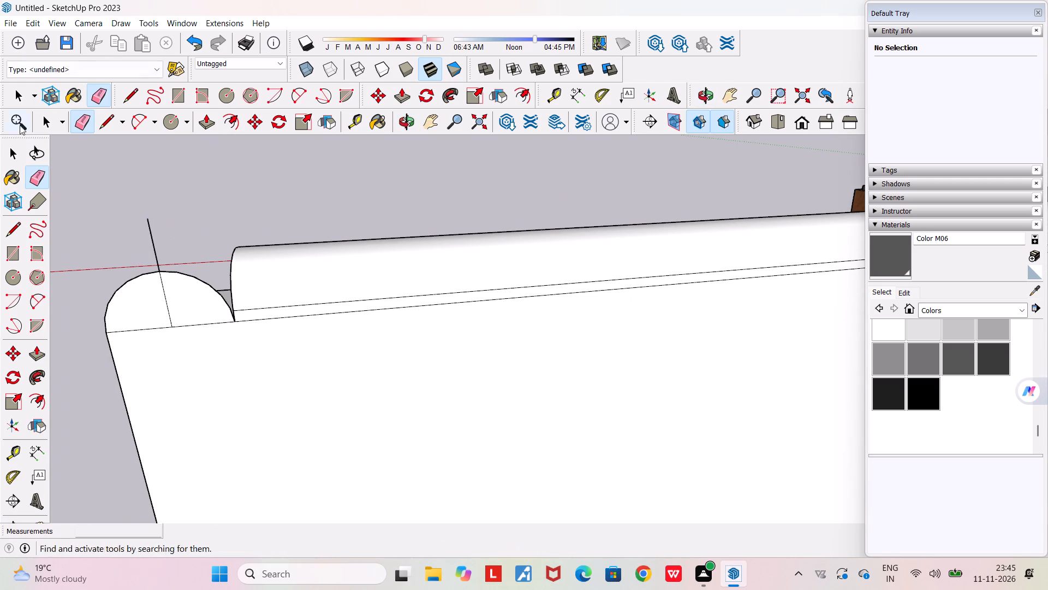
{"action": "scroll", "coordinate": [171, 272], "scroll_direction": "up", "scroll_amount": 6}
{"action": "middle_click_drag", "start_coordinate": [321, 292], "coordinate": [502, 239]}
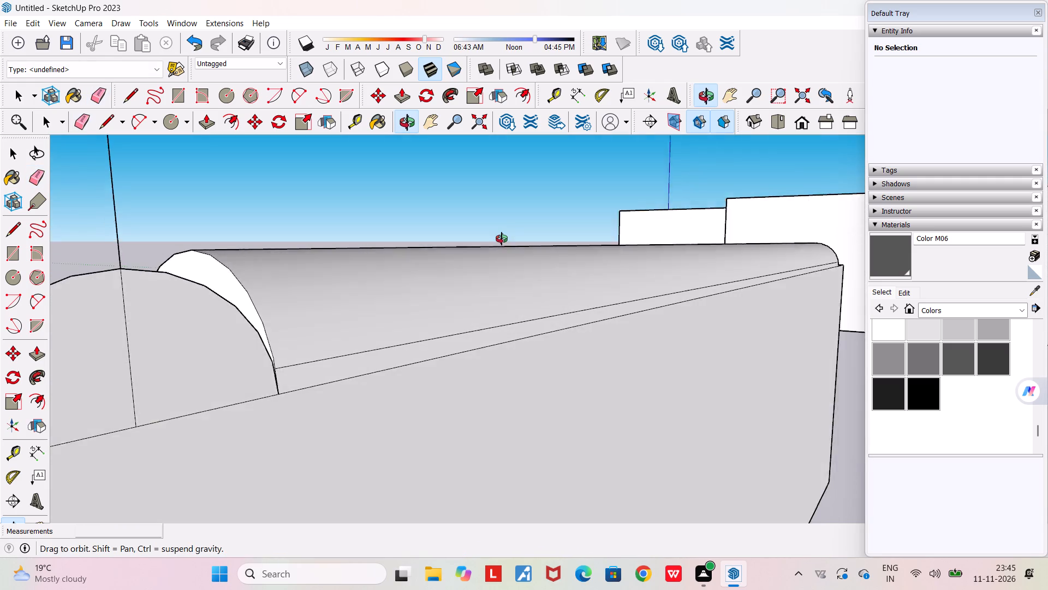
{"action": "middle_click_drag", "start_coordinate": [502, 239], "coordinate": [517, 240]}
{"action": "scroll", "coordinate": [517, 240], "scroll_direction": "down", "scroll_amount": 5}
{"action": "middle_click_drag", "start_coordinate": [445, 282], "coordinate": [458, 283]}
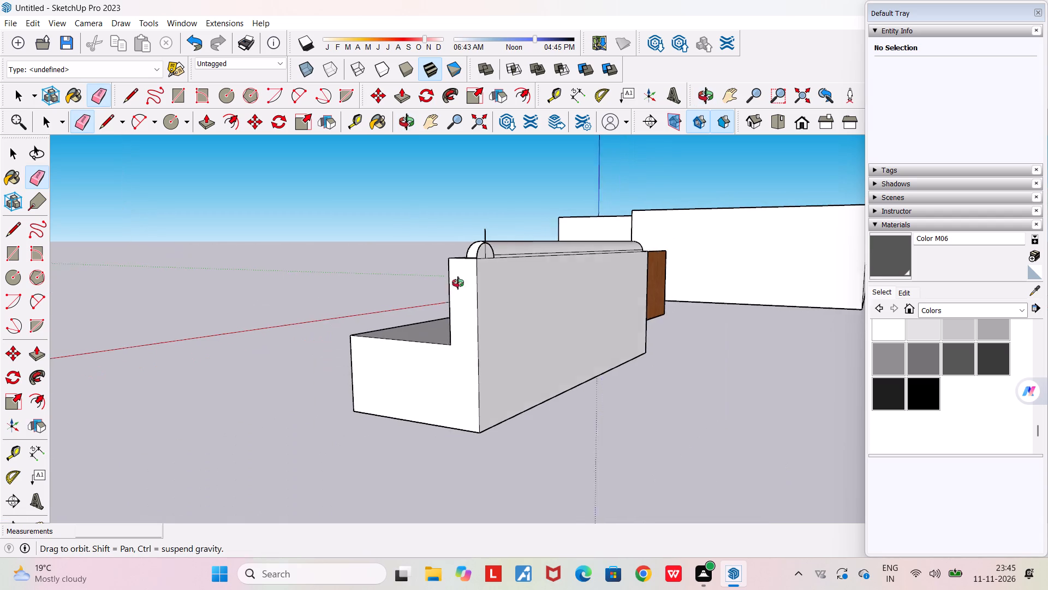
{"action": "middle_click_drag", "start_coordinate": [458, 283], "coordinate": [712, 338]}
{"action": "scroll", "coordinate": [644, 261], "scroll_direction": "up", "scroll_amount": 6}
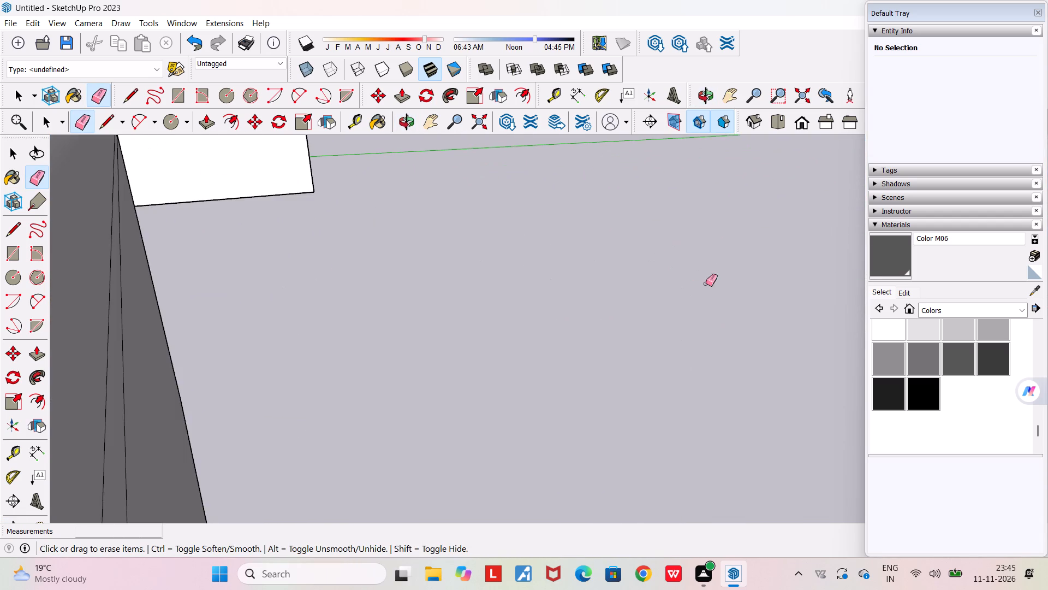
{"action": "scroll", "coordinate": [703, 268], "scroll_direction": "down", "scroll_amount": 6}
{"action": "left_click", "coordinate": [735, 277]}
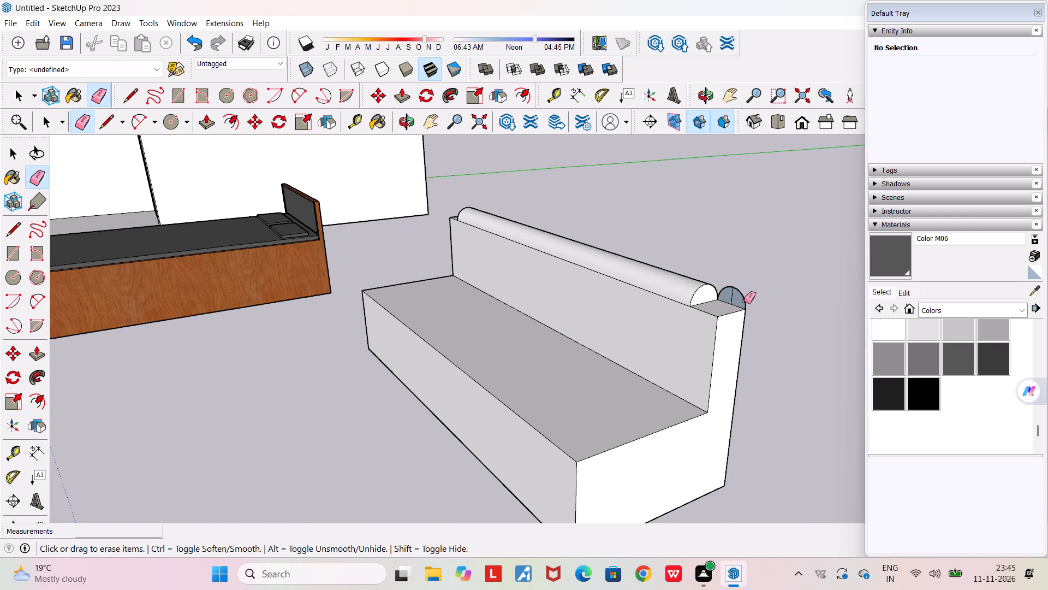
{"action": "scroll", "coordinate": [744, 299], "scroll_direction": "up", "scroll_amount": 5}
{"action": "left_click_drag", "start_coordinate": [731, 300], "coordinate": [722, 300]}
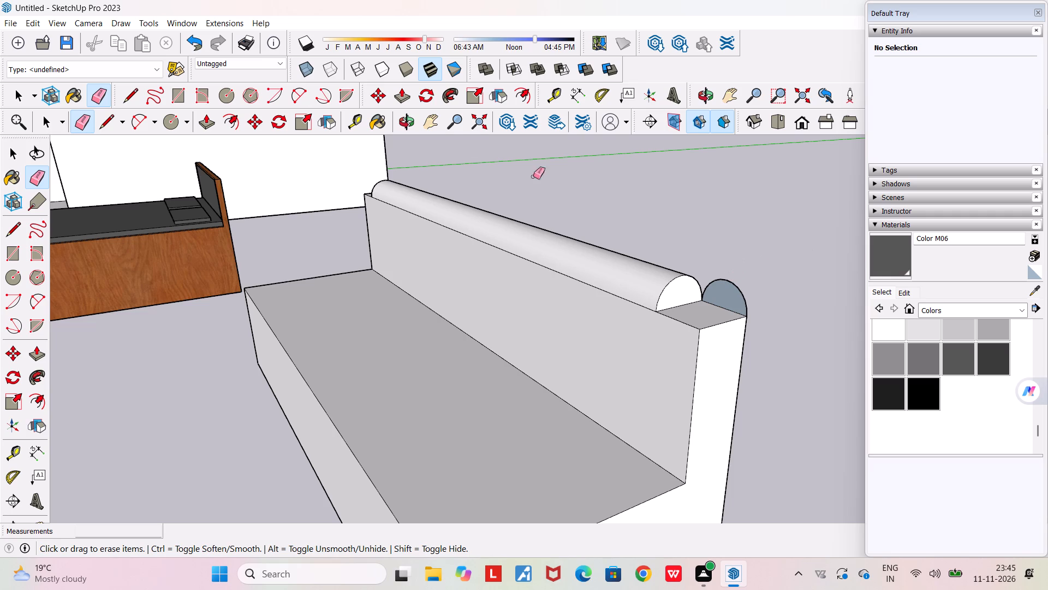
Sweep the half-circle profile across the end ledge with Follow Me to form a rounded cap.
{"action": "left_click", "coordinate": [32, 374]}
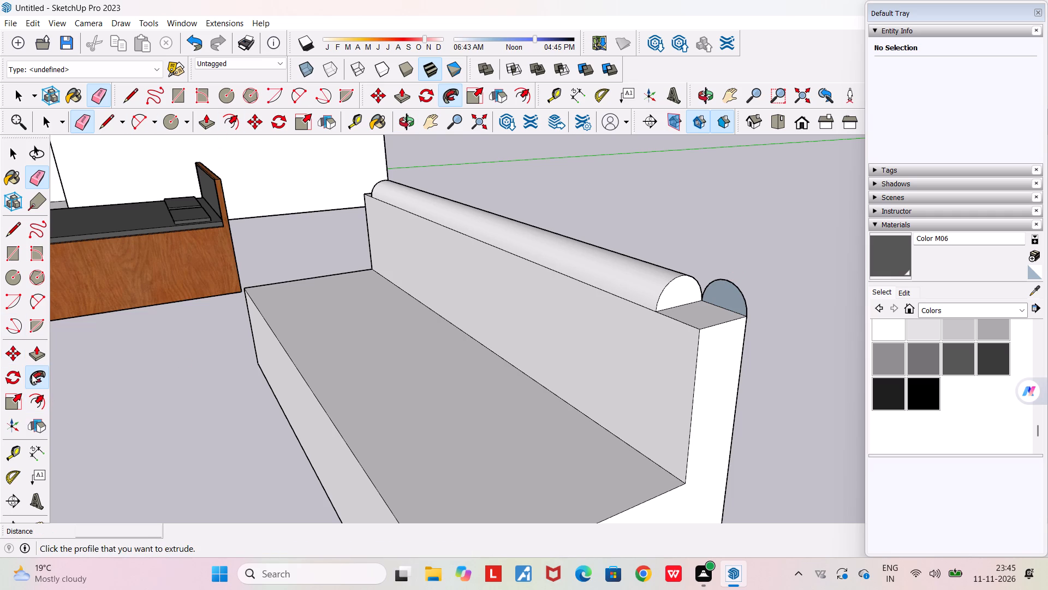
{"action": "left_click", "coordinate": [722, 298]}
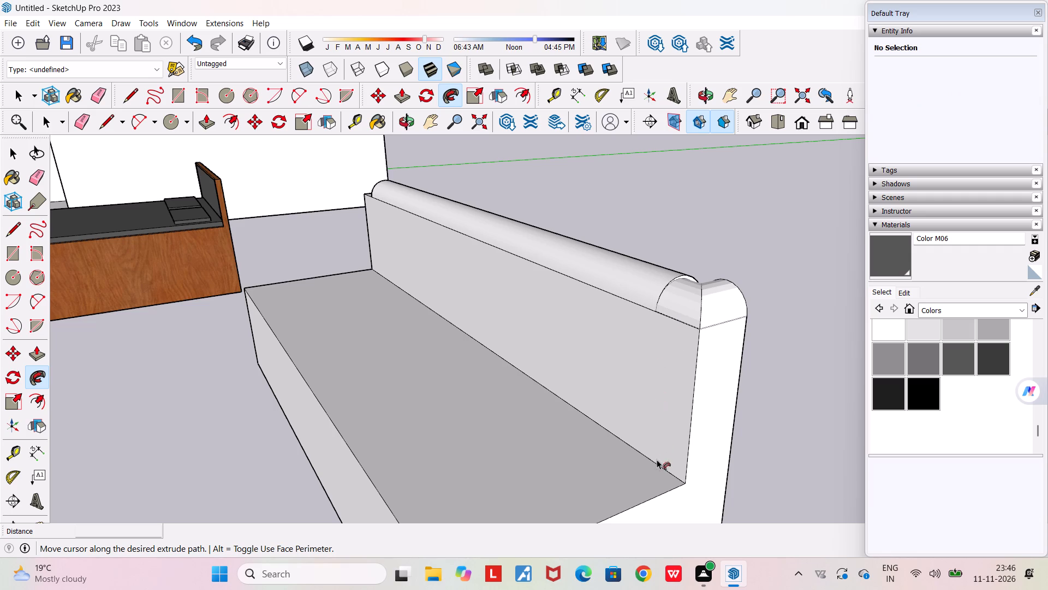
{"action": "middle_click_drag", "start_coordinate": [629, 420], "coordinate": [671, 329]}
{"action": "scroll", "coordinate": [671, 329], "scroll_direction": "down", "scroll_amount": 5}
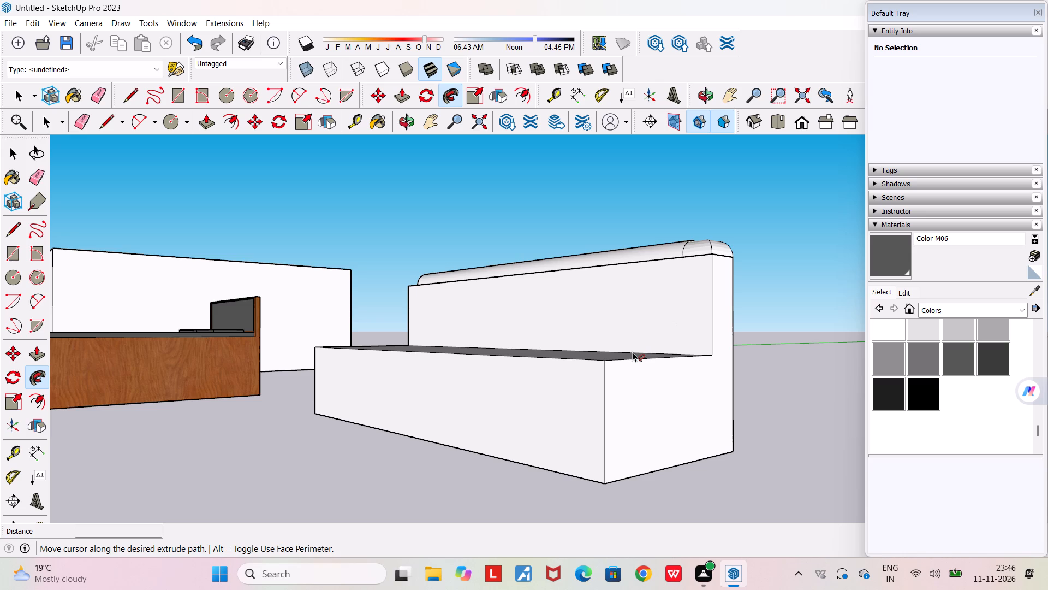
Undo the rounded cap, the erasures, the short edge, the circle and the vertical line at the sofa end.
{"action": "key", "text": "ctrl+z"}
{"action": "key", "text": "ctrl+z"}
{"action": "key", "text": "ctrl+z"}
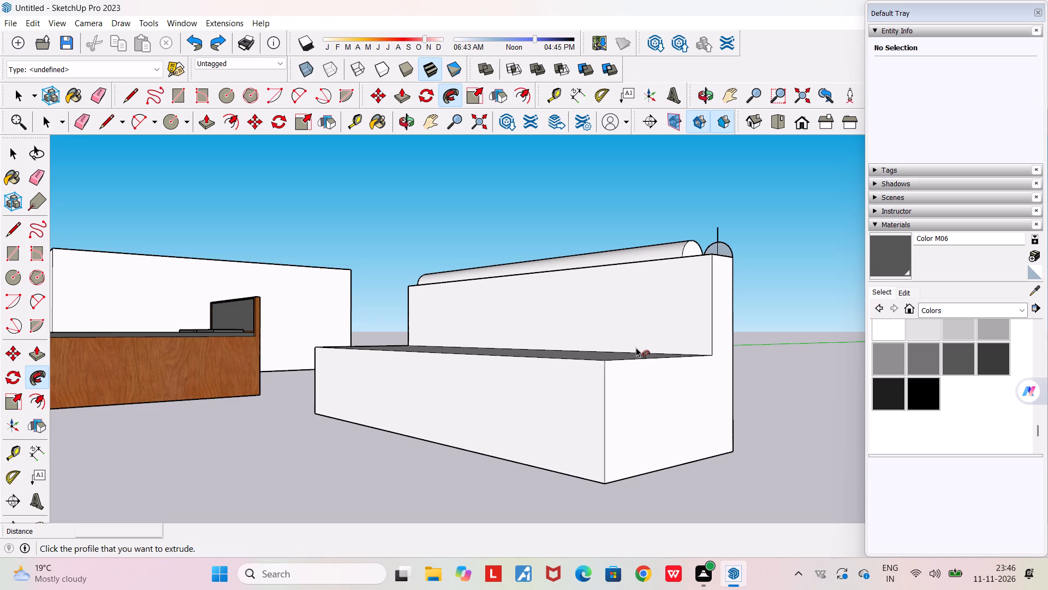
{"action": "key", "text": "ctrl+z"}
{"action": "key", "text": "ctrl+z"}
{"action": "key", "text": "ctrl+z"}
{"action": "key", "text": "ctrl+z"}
Examine the bare end ledge beside the backrest's rounded top, and the whole sofa from the front.
{"action": "middle_click_drag", "start_coordinate": [636, 352], "coordinate": [657, 489]}
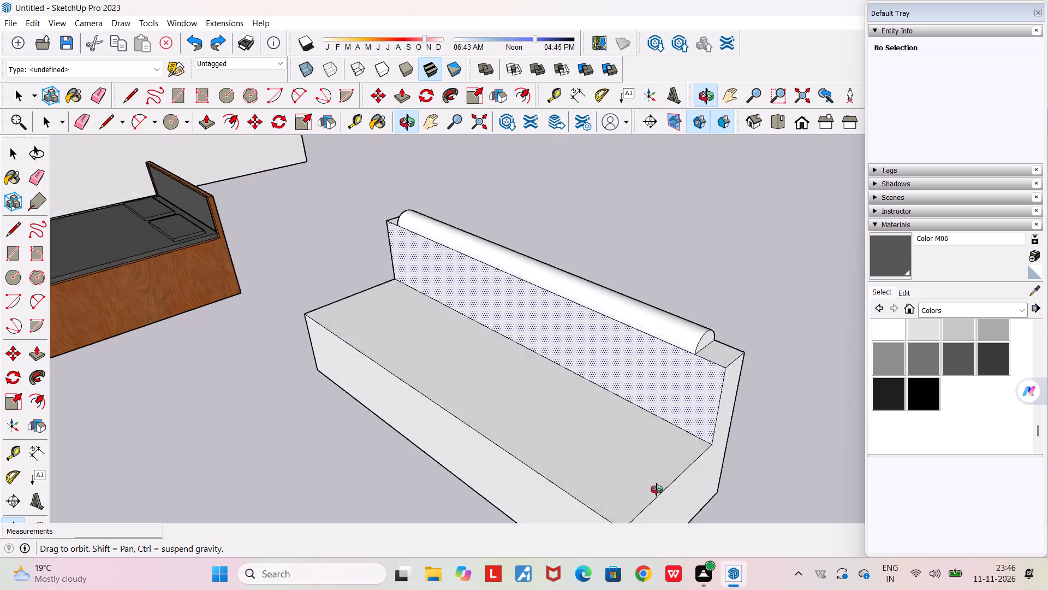
{"action": "middle_click_drag", "start_coordinate": [657, 489], "coordinate": [681, 497]}
{"action": "scroll", "coordinate": [681, 496], "scroll_direction": "down", "scroll_amount": 4}
{"action": "key", "text": "space"}
{"action": "scroll", "coordinate": [686, 358], "scroll_direction": "up", "scroll_amount": 7}
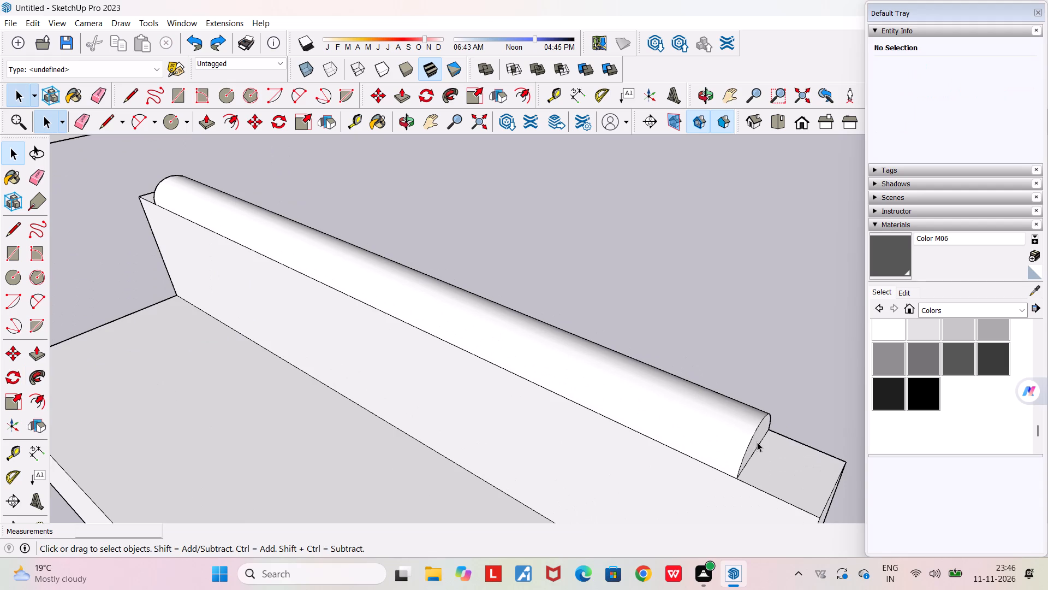
{"action": "middle_click_drag", "start_coordinate": [754, 436], "coordinate": [740, 406]}
{"action": "scroll", "coordinate": [740, 406], "scroll_direction": "down", "scroll_amount": 7}
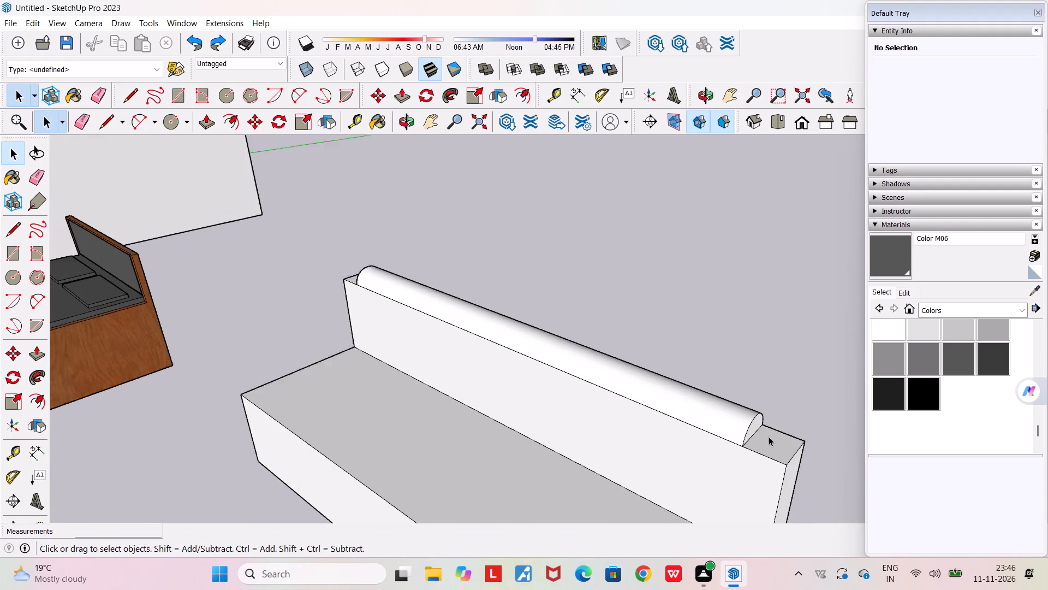
{"action": "scroll", "coordinate": [769, 436], "scroll_direction": "down", "scroll_amount": 1}
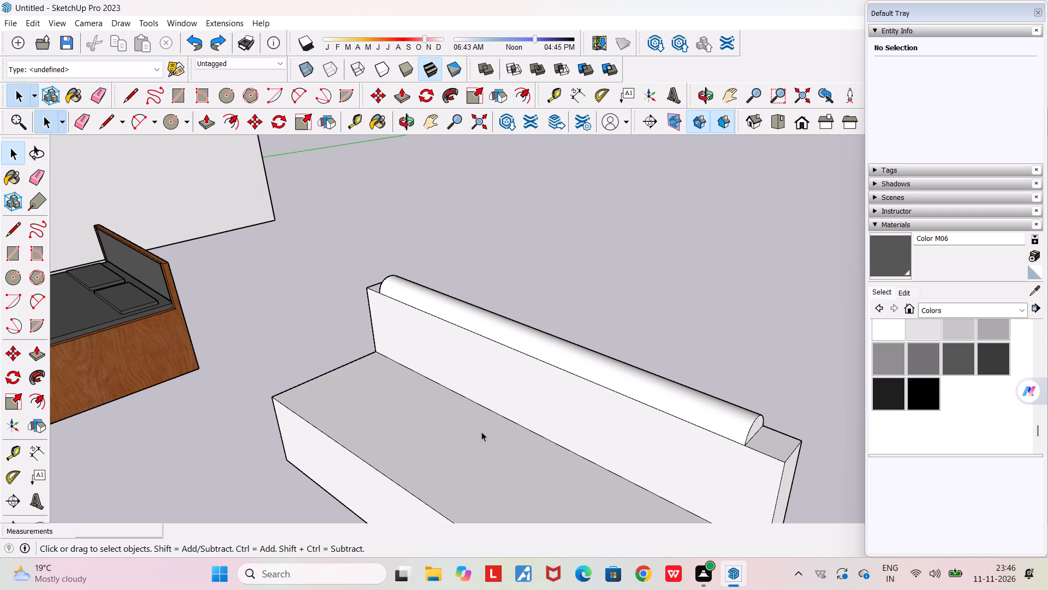
{"action": "scroll", "coordinate": [487, 420], "scroll_direction": "down", "scroll_amount": 5}
{"action": "middle_click_drag", "start_coordinate": [486, 435], "coordinate": [583, 398]}
{"action": "scroll", "coordinate": [583, 398], "scroll_direction": "down", "scroll_amount": 3}
{"action": "scroll", "coordinate": [712, 469], "scroll_direction": "up", "scroll_amount": 4}
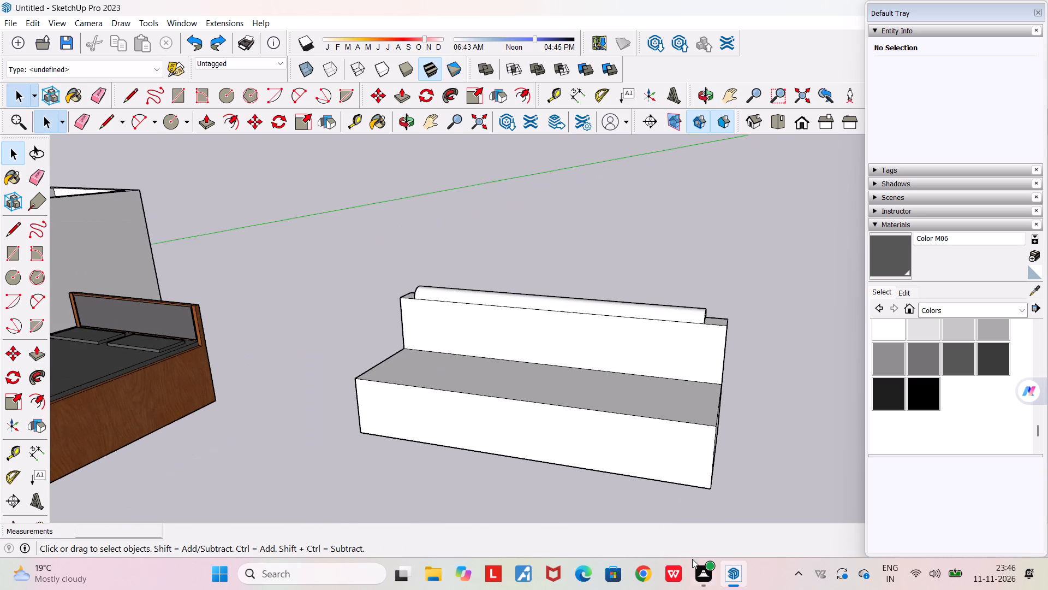
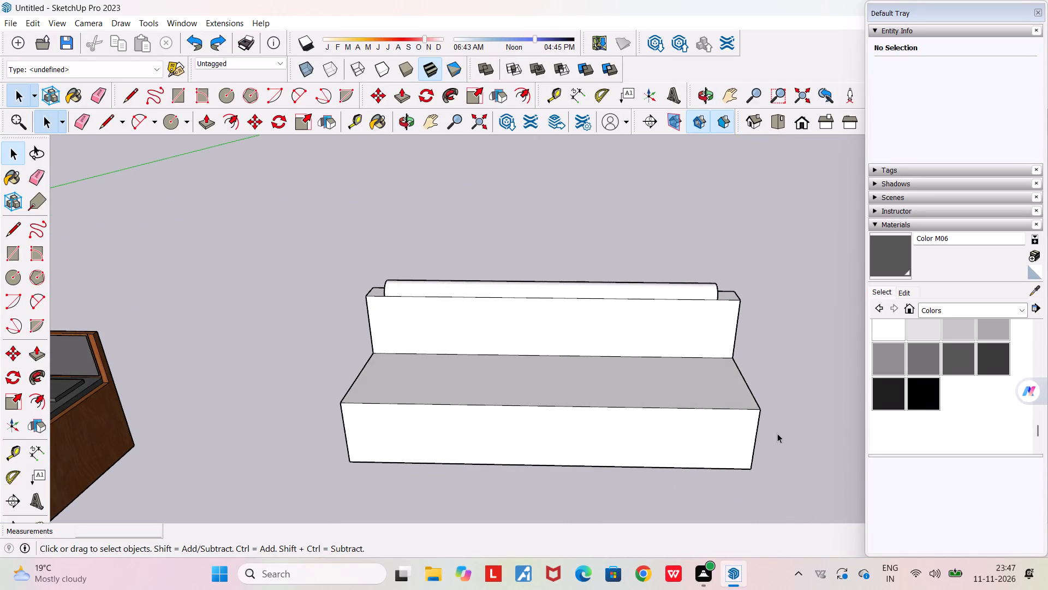
Draw a 0.30 m vertical line up from the seat's front top edge, near the bare end corner.
{"action": "scroll", "coordinate": [777, 433], "scroll_direction": "up", "scroll_amount": 5}
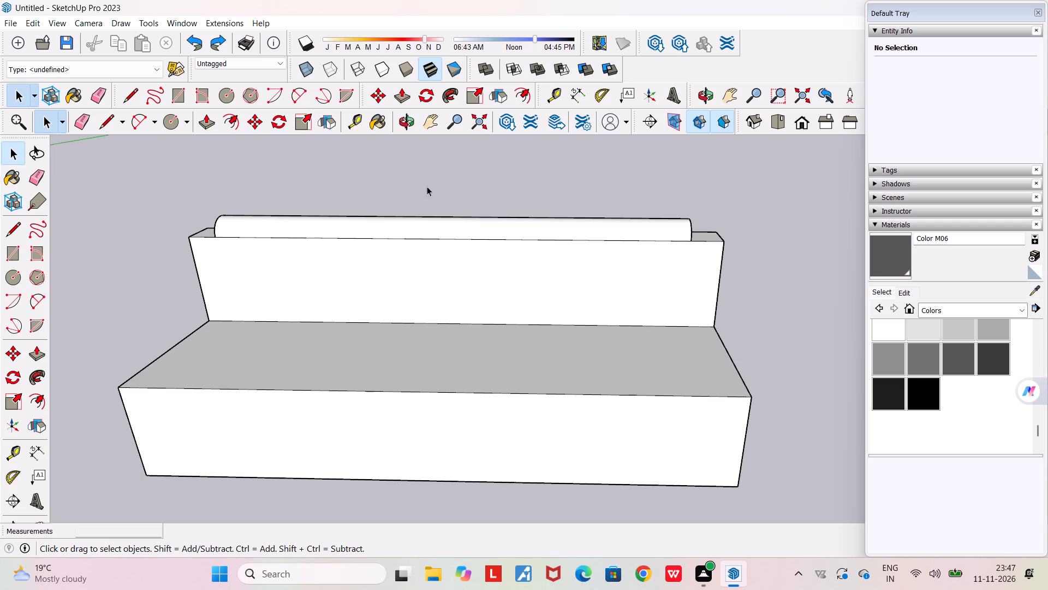
{"action": "left_click", "coordinate": [105, 114]}
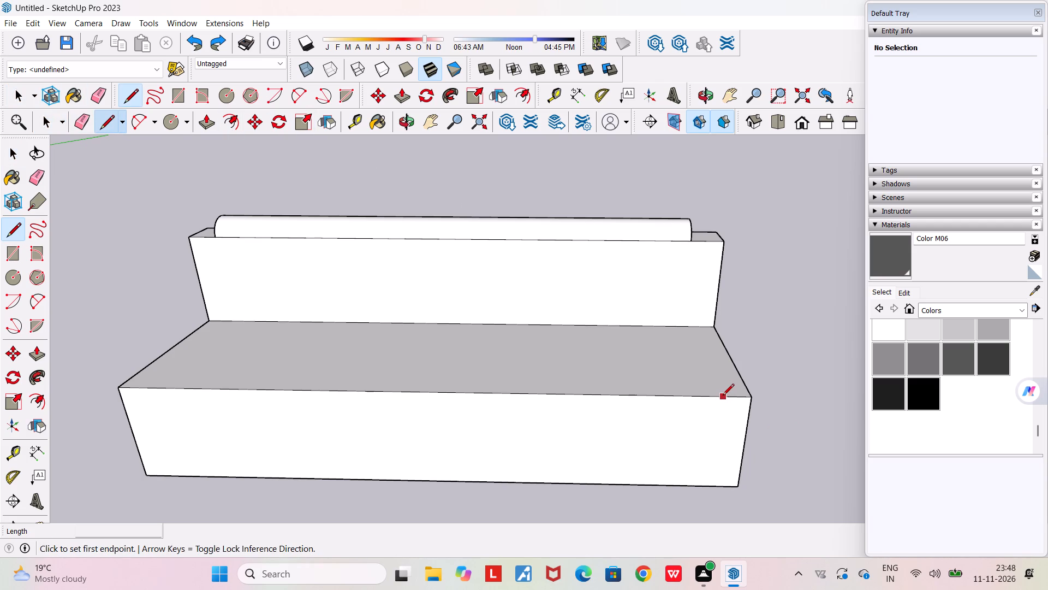
{"action": "left_click", "coordinate": [723, 396]}
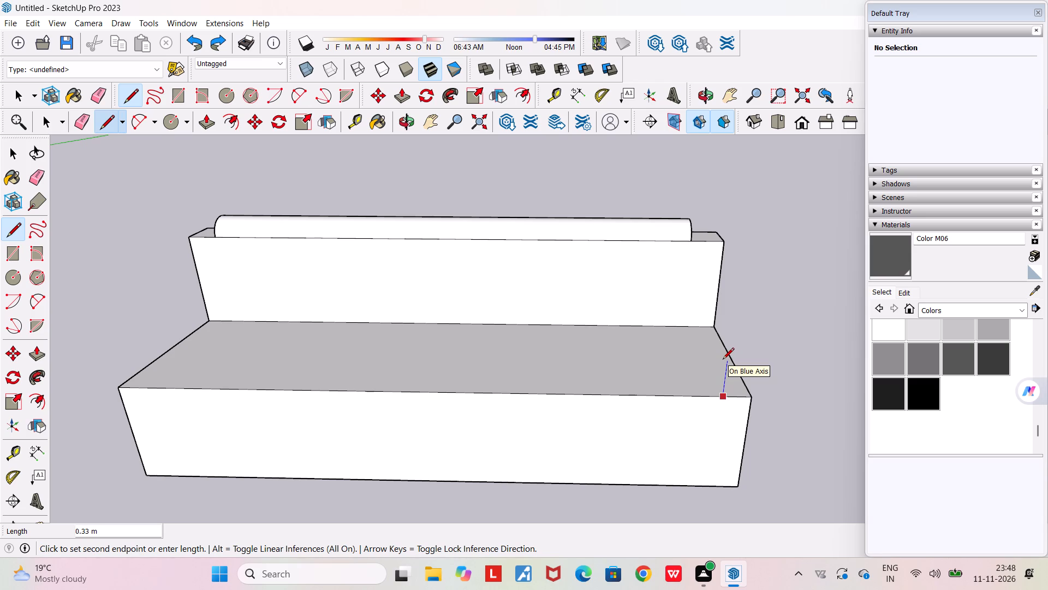
{"action": "type", "text": "0.30"}
{"action": "key", "text": "Return"}
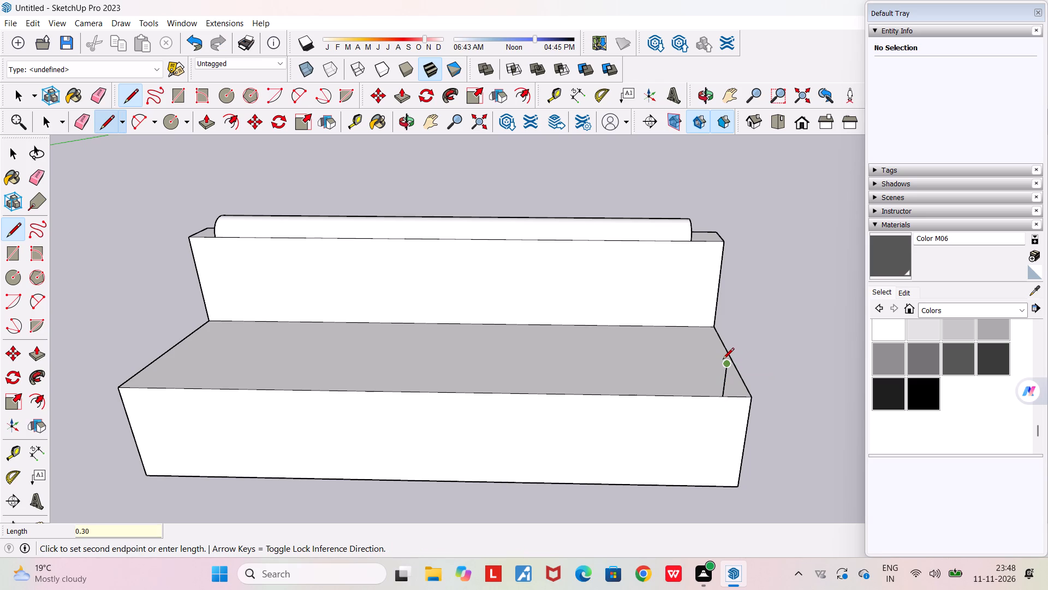
{"action": "key", "text": "space"}
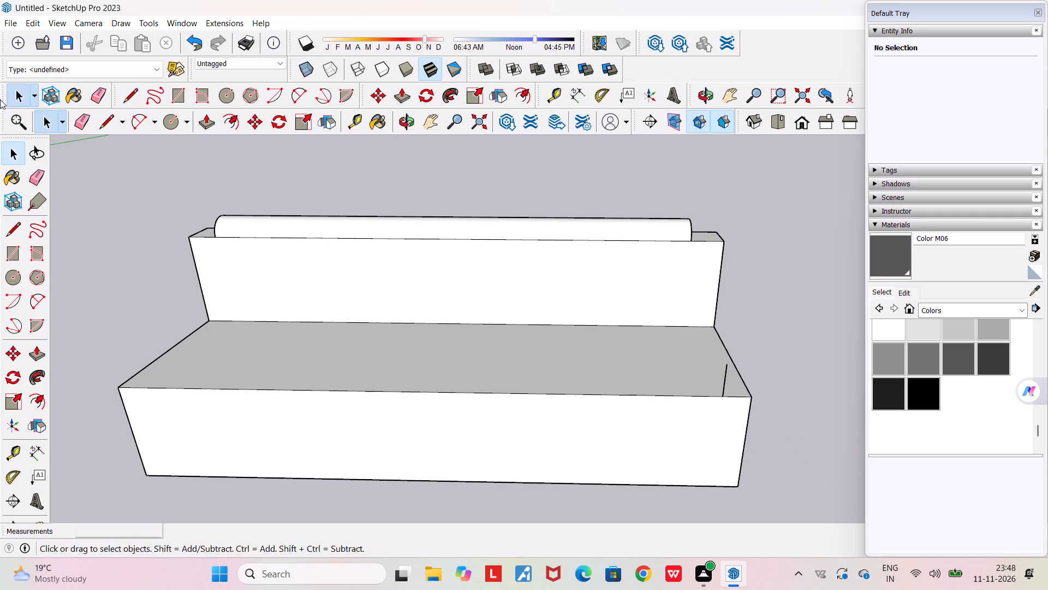
Draw a circle of about 0.23 m radius on the seat's front plane, centred at the vertical line's base.
{"action": "left_click", "coordinate": [168, 124]}
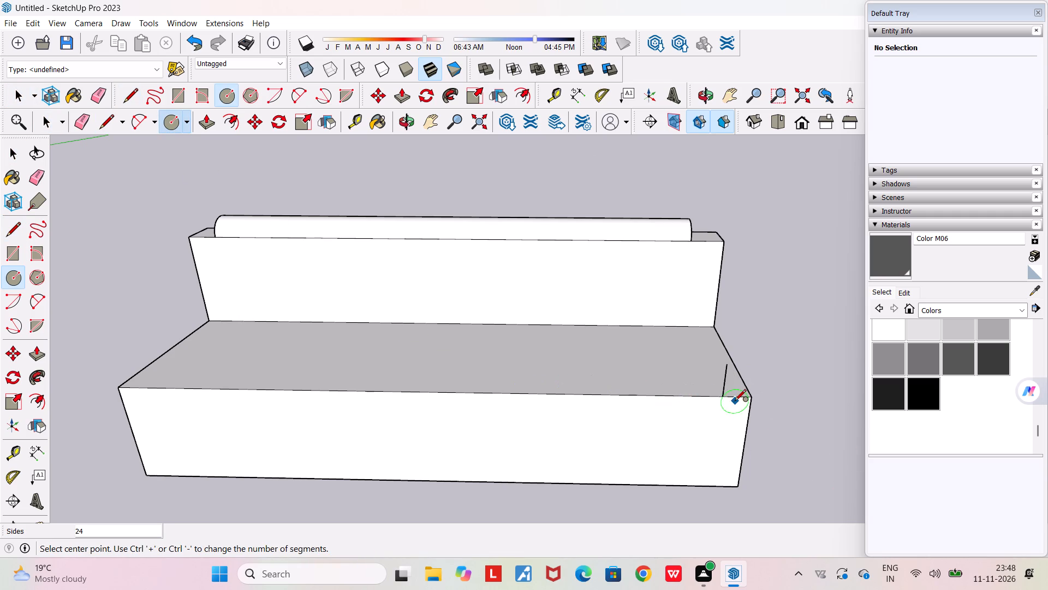
{"action": "scroll", "coordinate": [722, 403], "scroll_direction": "up", "scroll_amount": 8}
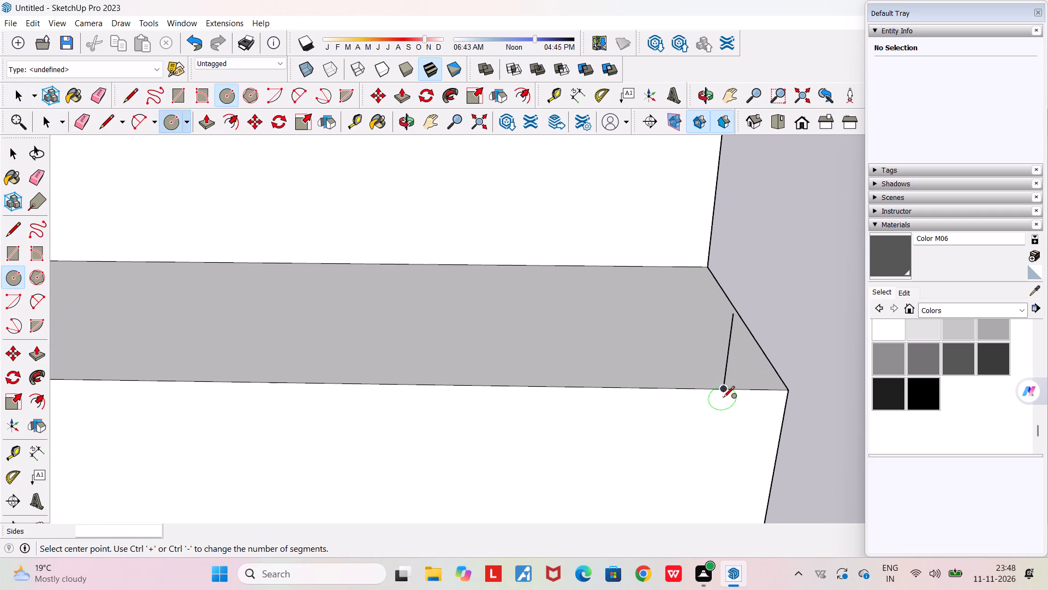
{"action": "left_click", "coordinate": [724, 394]}
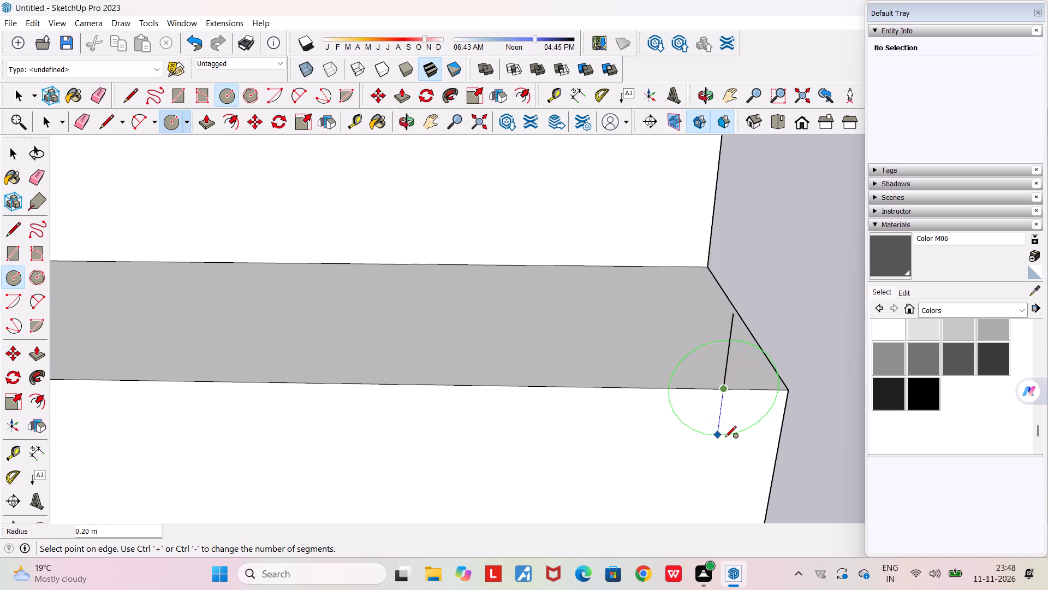
{"action": "left_click", "coordinate": [726, 445]}
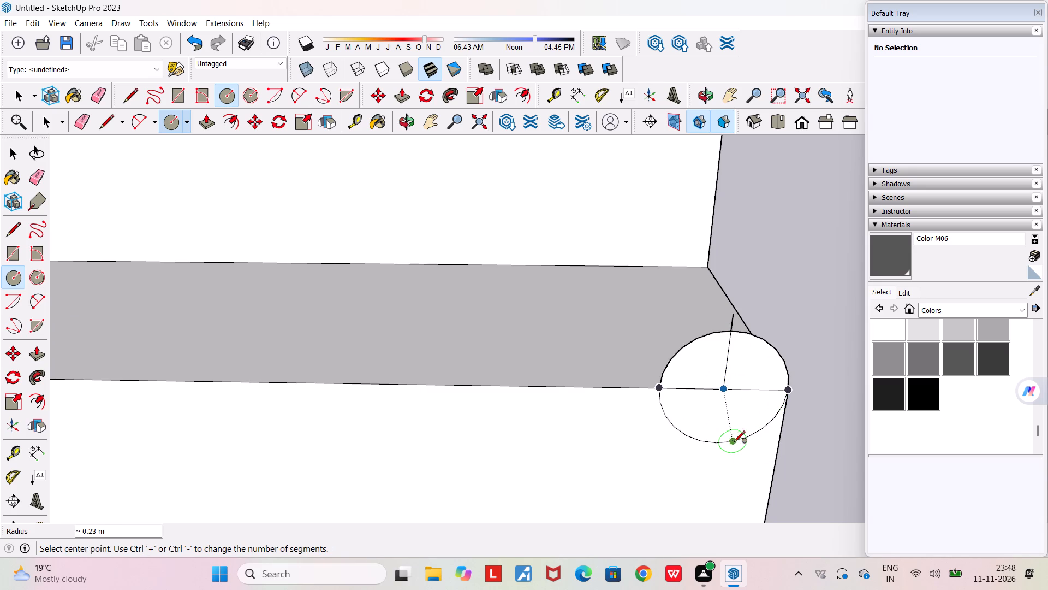
Draw a short edge of about 0.02 m joining the seat's front corner to the circle's outline.
{"action": "middle_click_drag", "start_coordinate": [731, 442], "coordinate": [501, 389]}
{"action": "scroll", "coordinate": [664, 438], "scroll_direction": "up", "scroll_amount": 8}
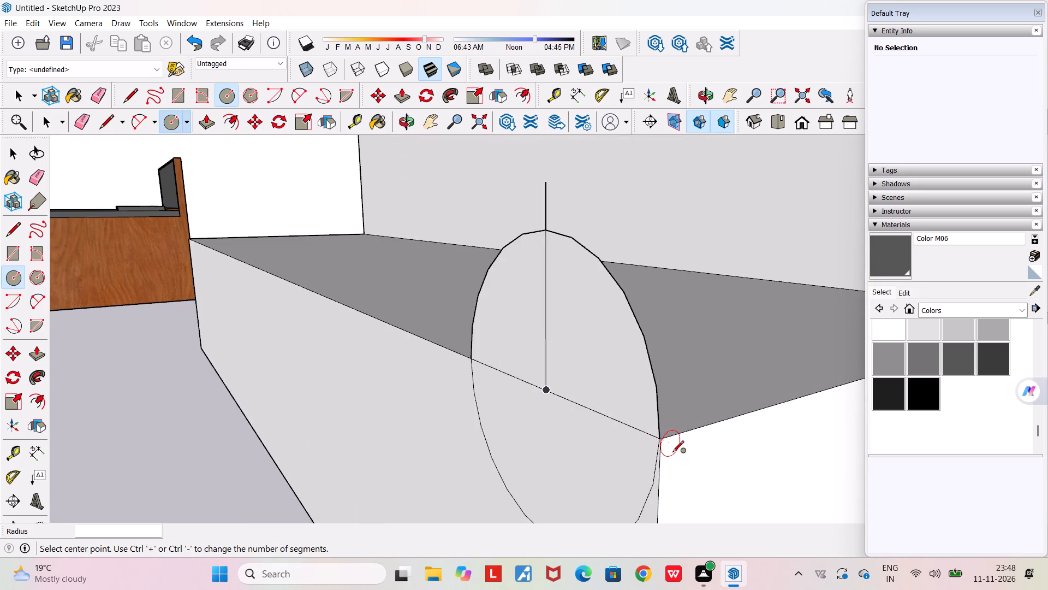
{"action": "scroll", "coordinate": [673, 455], "scroll_direction": "up", "scroll_amount": 9}
{"action": "middle_click_drag", "start_coordinate": [678, 480], "coordinate": [855, 490]}
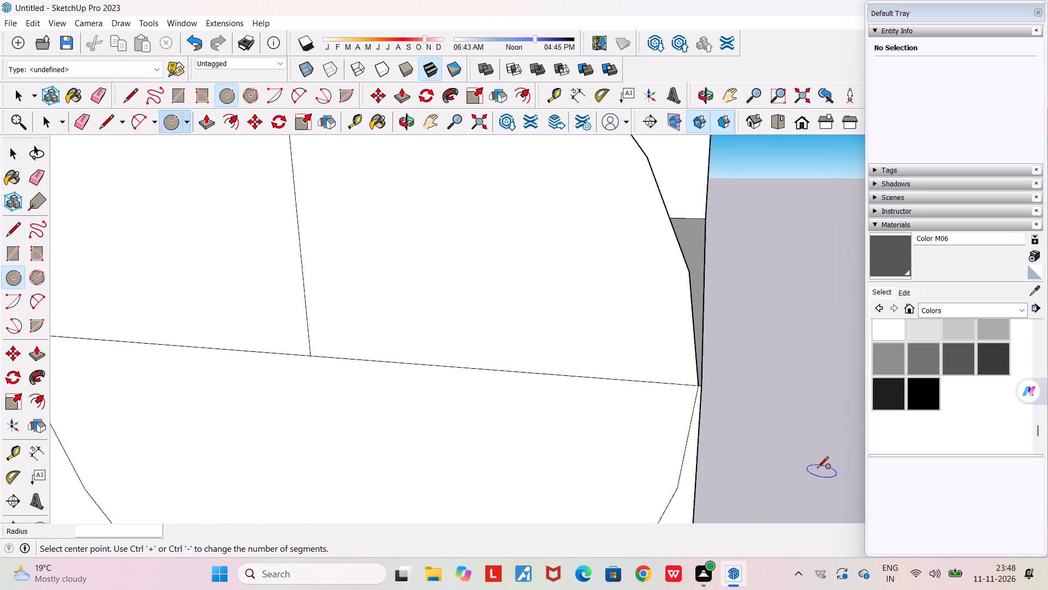
{"action": "key", "text": "space"}
{"action": "scroll", "coordinate": [704, 412], "scroll_direction": "up", "scroll_amount": 4}
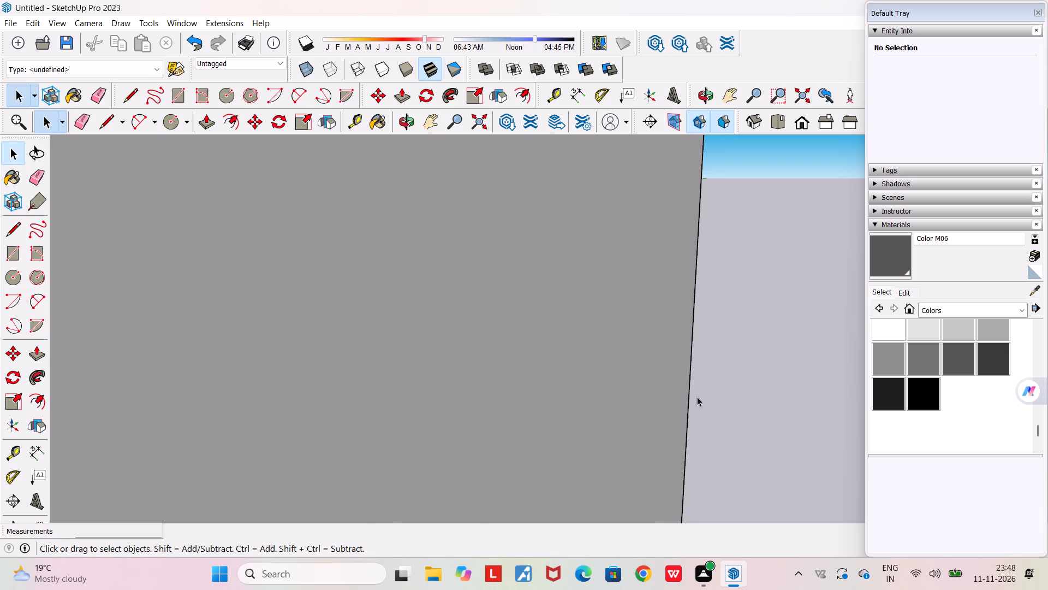
{"action": "scroll", "coordinate": [688, 388], "scroll_direction": "down", "scroll_amount": 6}
{"action": "scroll", "coordinate": [633, 270], "scroll_direction": "up", "scroll_amount": 2}
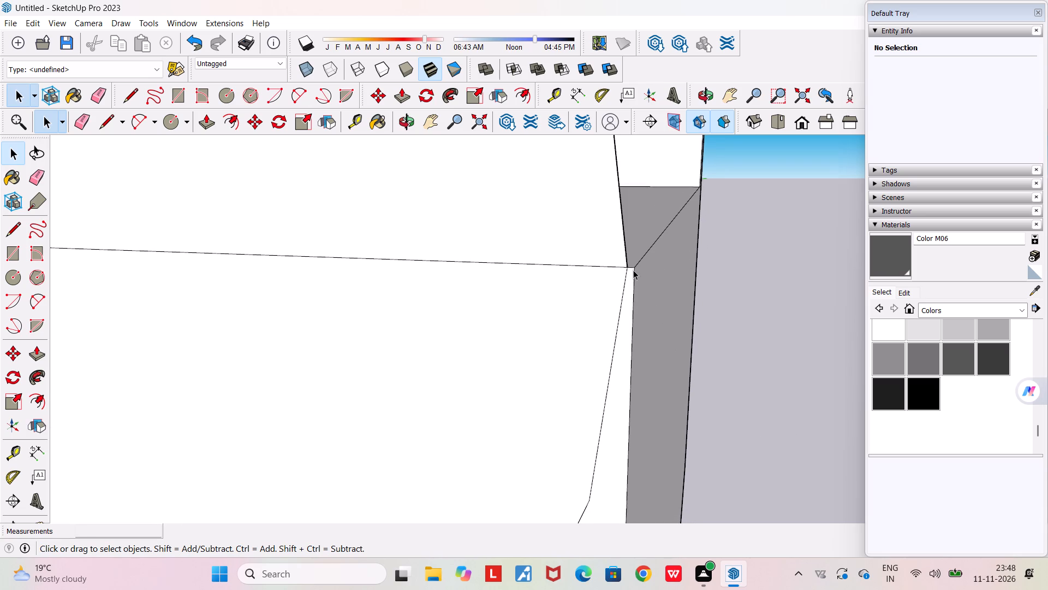
{"action": "scroll", "coordinate": [633, 270], "scroll_direction": "up", "scroll_amount": 2}
{"action": "key", "text": "l"}
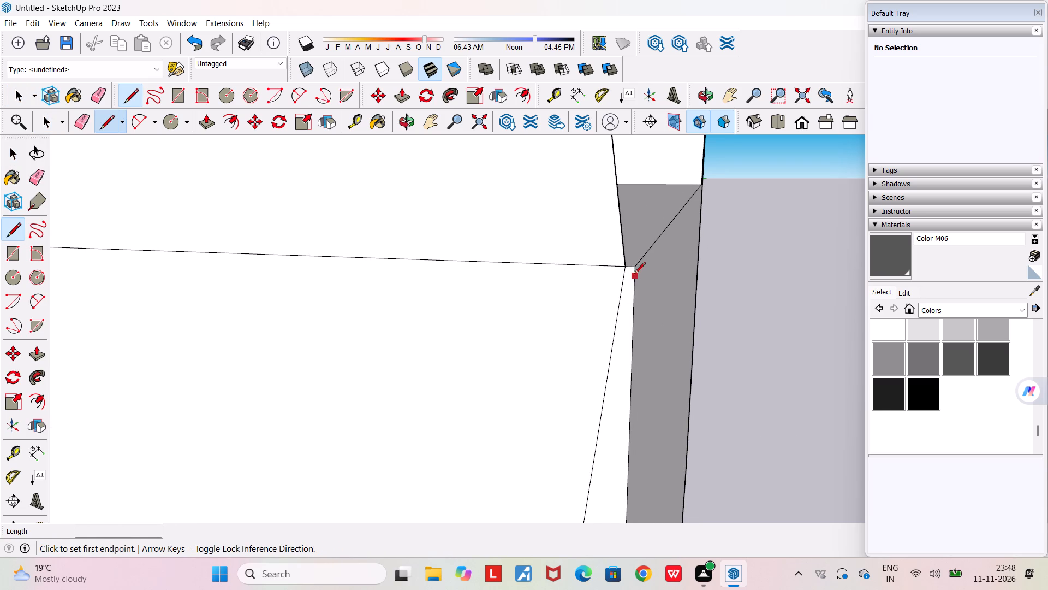
{"action": "left_click", "coordinate": [635, 270]}
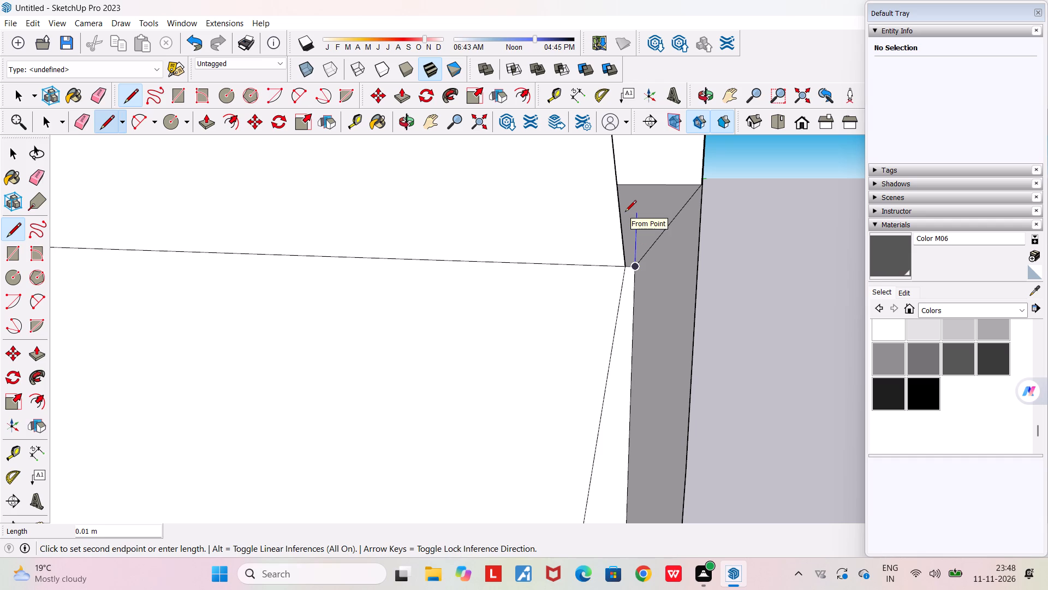
{"action": "left_click", "coordinate": [615, 147]}
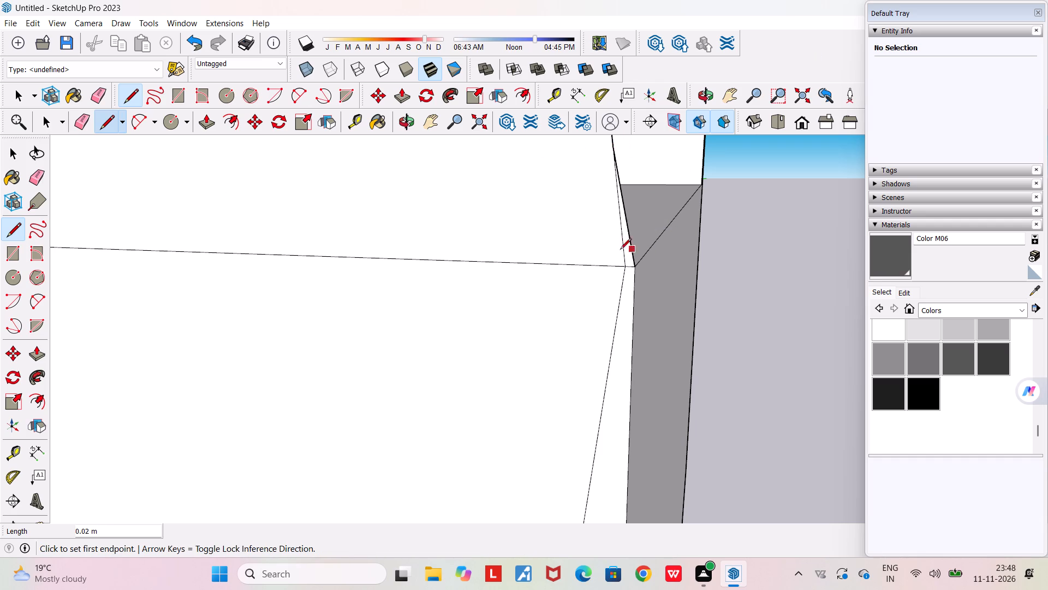
{"action": "key", "text": "space"}
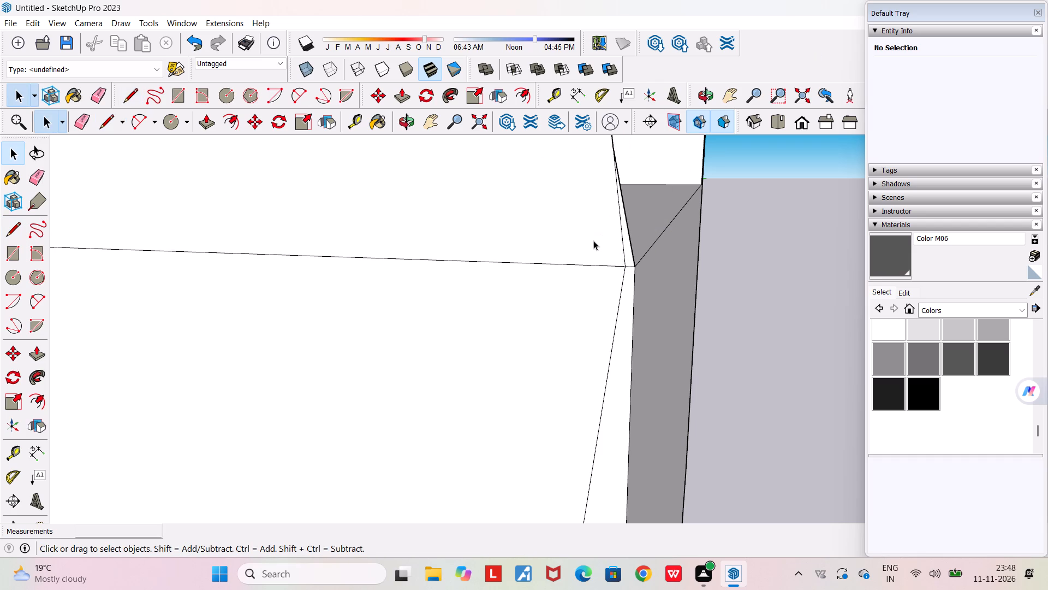
Erase the leftover arc segment, the circle's lower half and the vertical construction line, leaving a half-circle profile.
{"action": "key", "text": "e"}
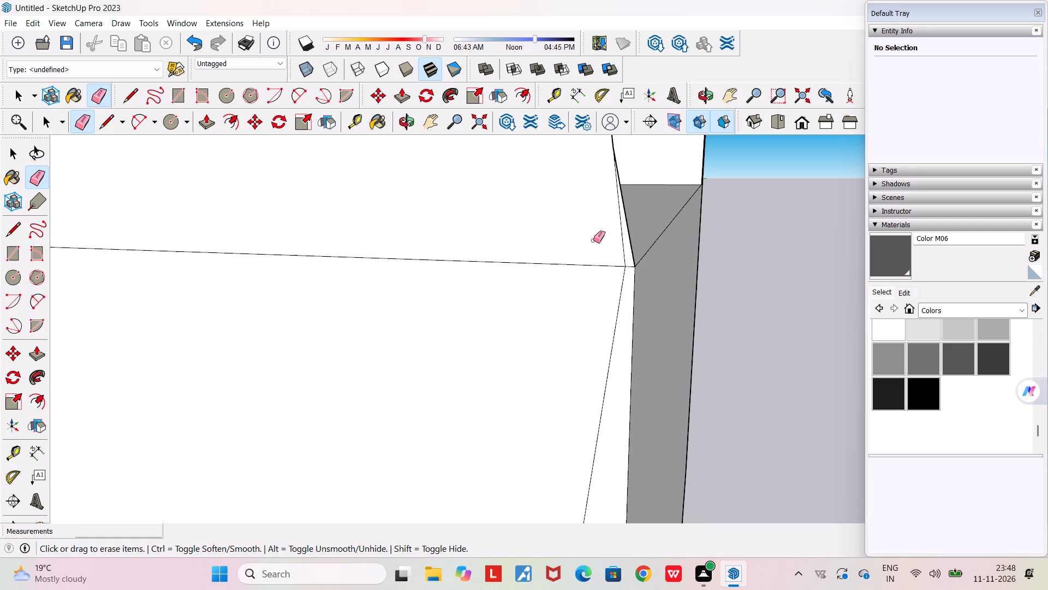
{"action": "scroll", "coordinate": [614, 242], "scroll_direction": "up", "scroll_amount": 4}
{"action": "left_click_drag", "start_coordinate": [634, 245], "coordinate": [619, 244]}
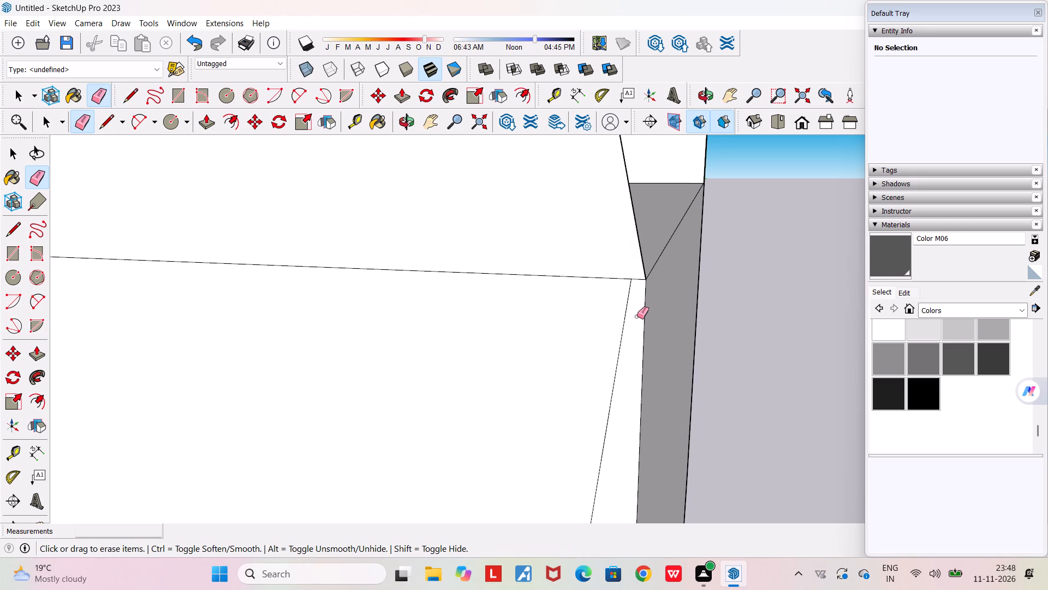
{"action": "left_click_drag", "start_coordinate": [634, 316], "coordinate": [620, 310]}
{"action": "scroll", "coordinate": [618, 308], "scroll_direction": "down", "scroll_amount": 20}
{"action": "scroll", "coordinate": [618, 308], "scroll_direction": "down", "scroll_amount": 5}
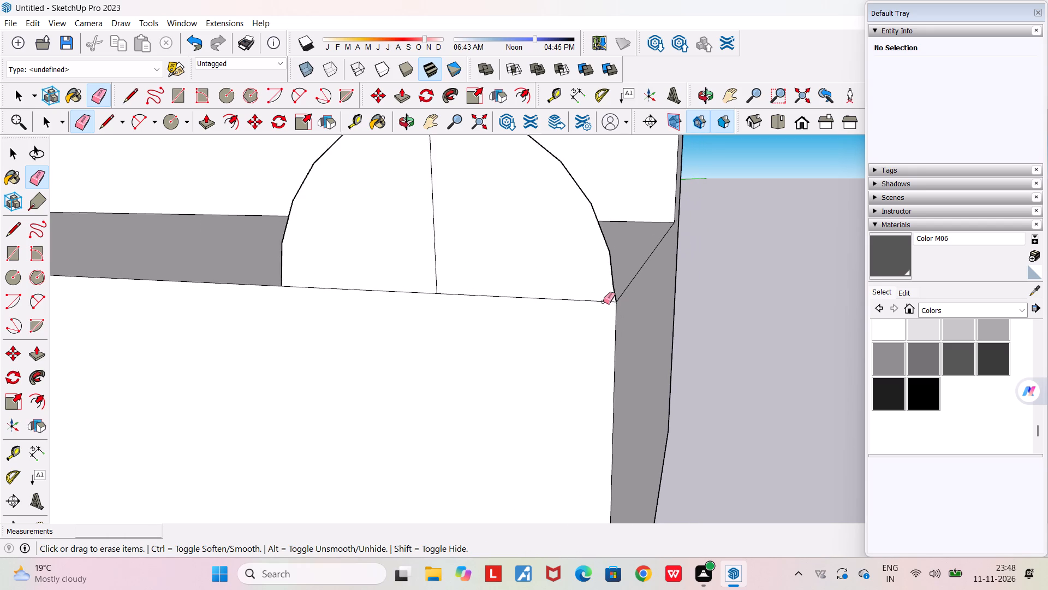
{"action": "scroll", "coordinate": [603, 302], "scroll_direction": "down", "scroll_amount": 4}
{"action": "left_click_drag", "start_coordinate": [495, 245], "coordinate": [482, 239]}
{"action": "middle_click_drag", "start_coordinate": [484, 241], "coordinate": [800, 351]}
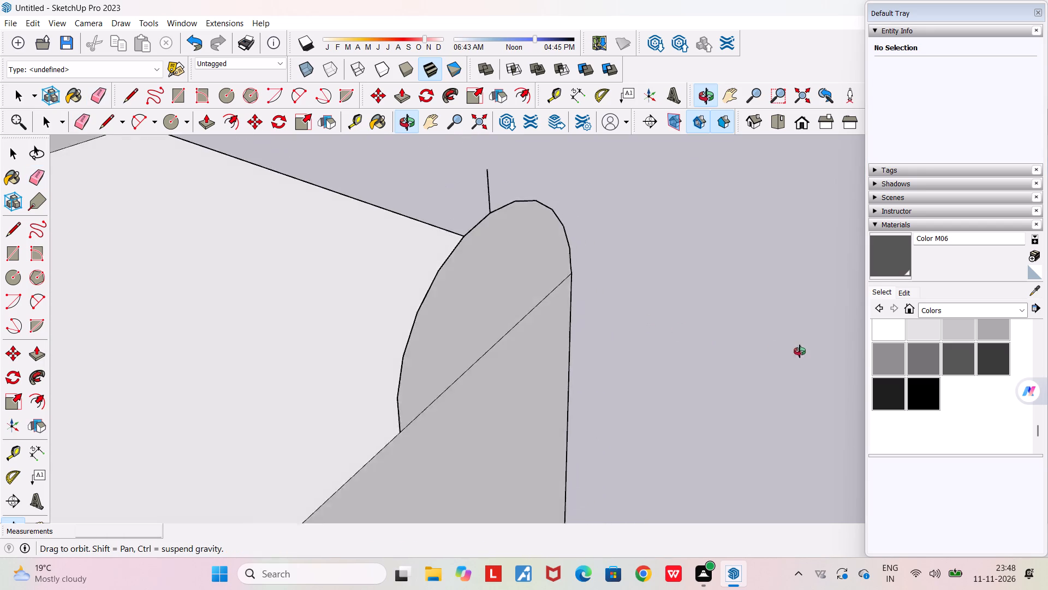
{"action": "middle_click_drag", "start_coordinate": [800, 351], "coordinate": [799, 350]}
{"action": "scroll", "coordinate": [799, 347], "scroll_direction": "down", "scroll_amount": 6}
{"action": "scroll", "coordinate": [609, 246], "scroll_direction": "up", "scroll_amount": 6}
{"action": "scroll", "coordinate": [645, 266], "scroll_direction": "down", "scroll_amount": 5}
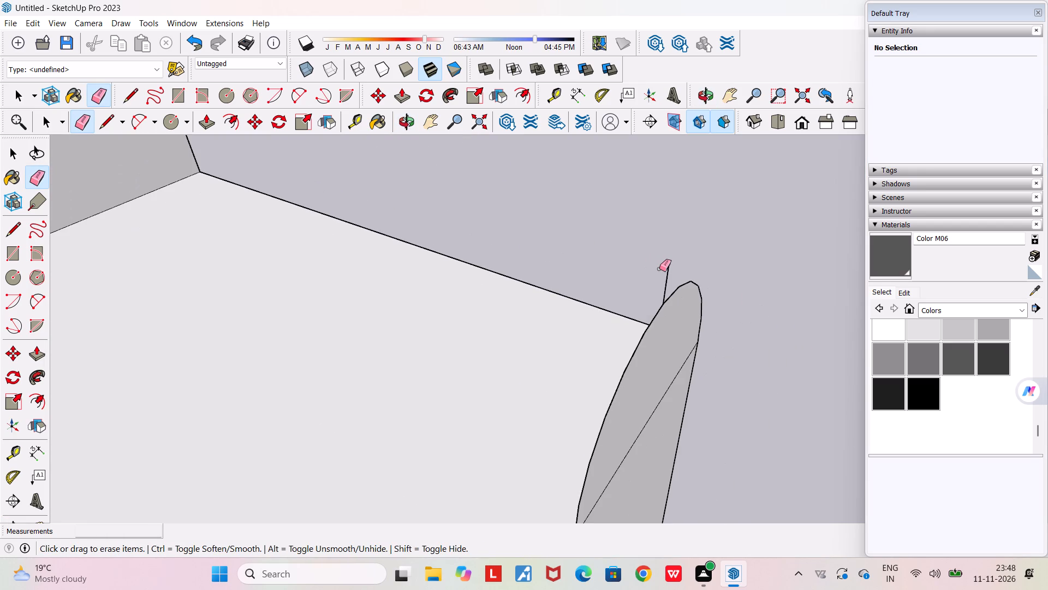
{"action": "left_click_drag", "start_coordinate": [660, 269], "coordinate": [670, 272]}
Sweep the half-circle profile with Follow Me along the seat's end edge, up the backrest's end and across its top.
{"action": "middle_click_drag", "start_coordinate": [670, 270], "coordinate": [577, 233]}
{"action": "scroll", "coordinate": [577, 233], "scroll_direction": "down", "scroll_amount": 6}
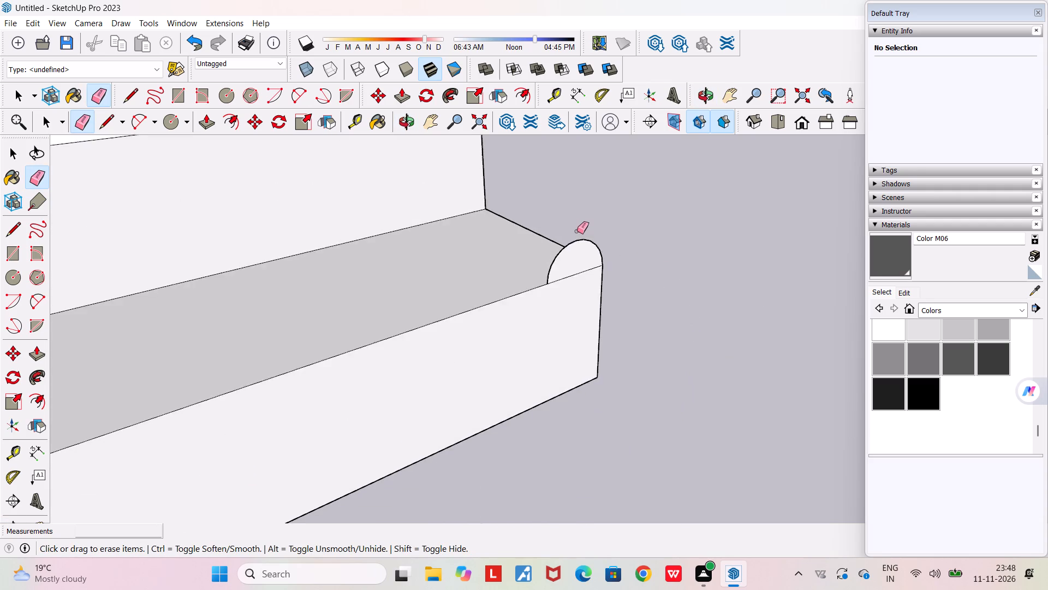
{"action": "scroll", "coordinate": [577, 231], "scroll_direction": "down", "scroll_amount": 6}
{"action": "middle_click_drag", "start_coordinate": [694, 257], "coordinate": [460, 224]}
{"action": "scroll", "coordinate": [460, 224], "scroll_direction": "down", "scroll_amount": 6}
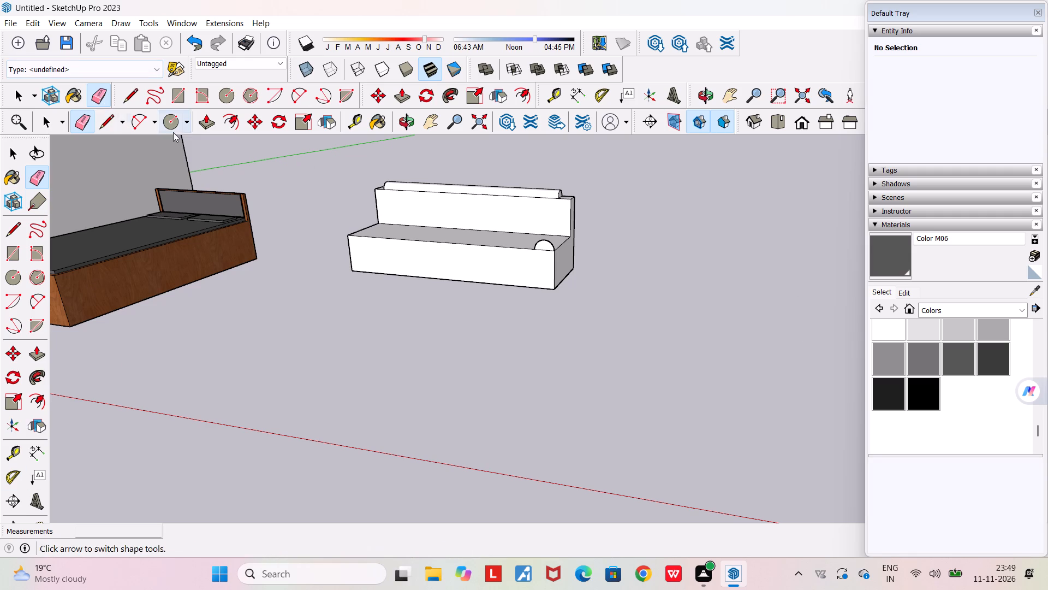
{"action": "left_click", "coordinate": [33, 373]}
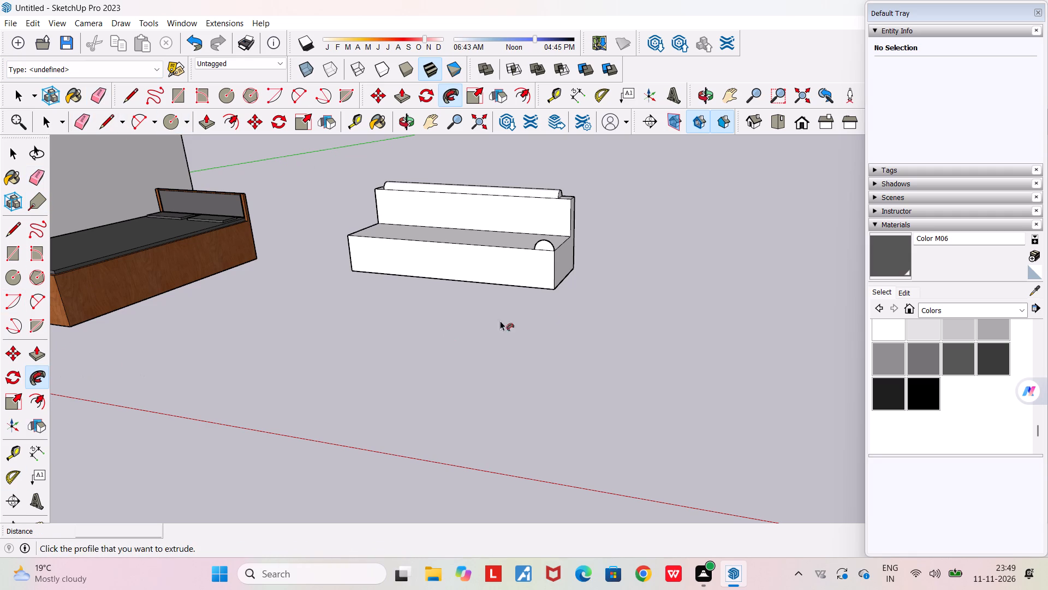
{"action": "scroll", "coordinate": [548, 241], "scroll_direction": "up", "scroll_amount": 10}
{"action": "left_click", "coordinate": [544, 246]}
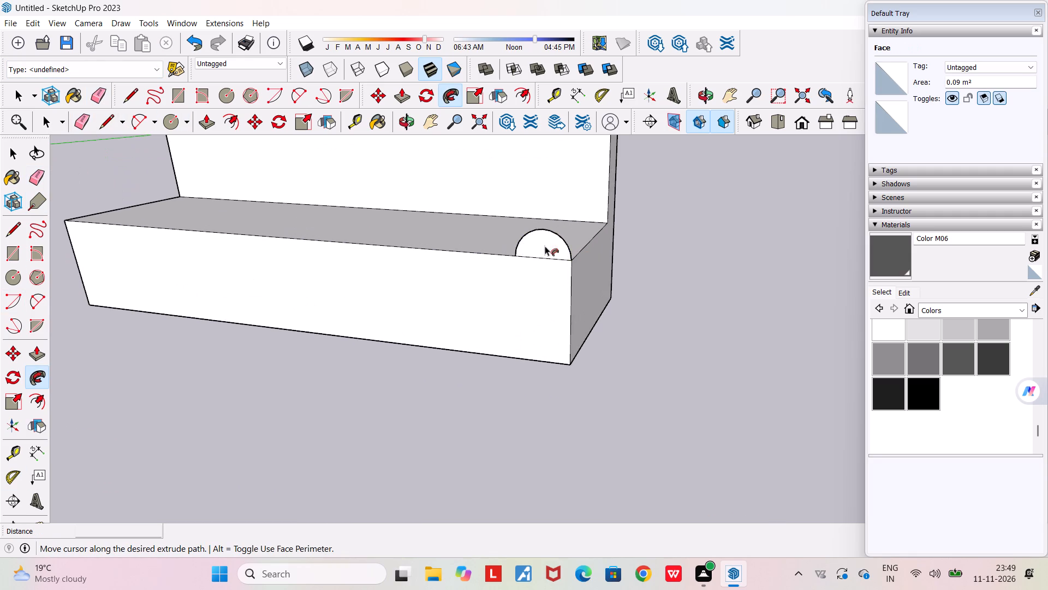
{"action": "scroll", "coordinate": [605, 160], "scroll_direction": "up", "scroll_amount": 1}
{"action": "scroll", "coordinate": [605, 160], "scroll_direction": "down", "scroll_amount": 7}
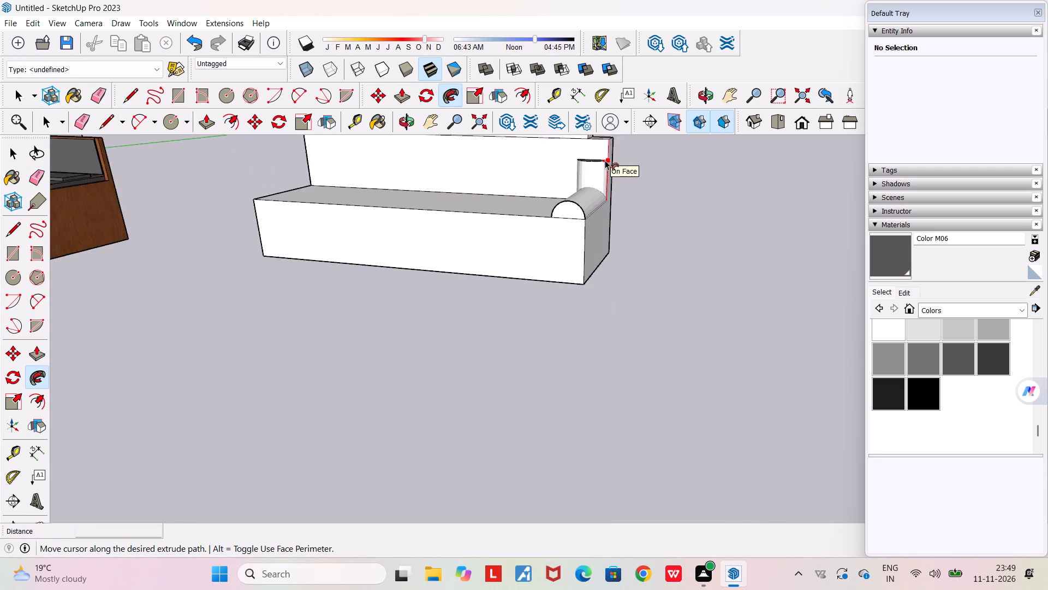
{"action": "scroll", "coordinate": [605, 160], "scroll_direction": "down", "scroll_amount": 2}
{"action": "middle_click_drag", "start_coordinate": [611, 140], "coordinate": [495, 144]}
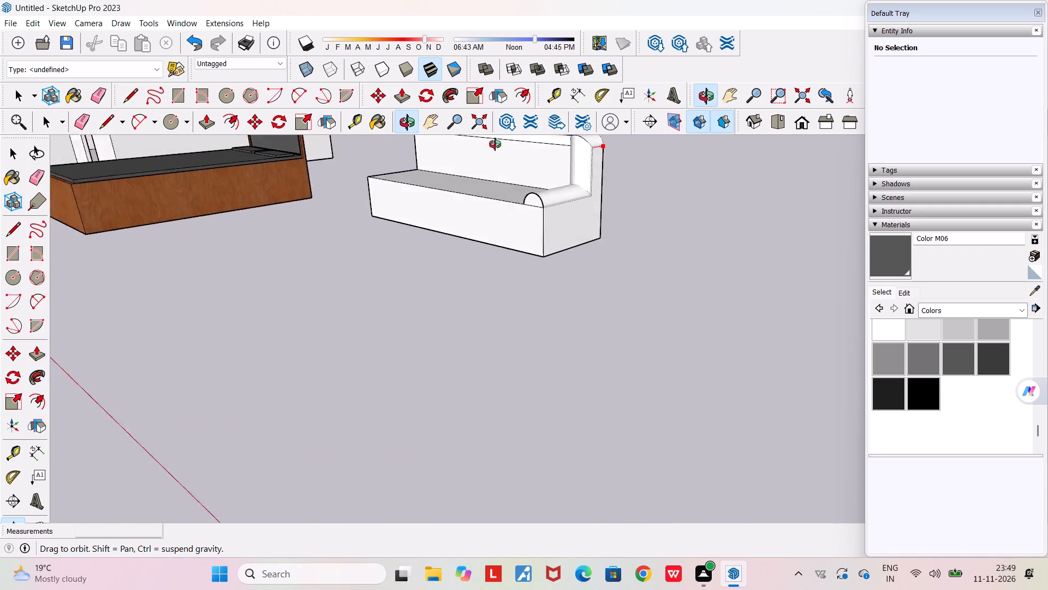
{"action": "middle_click_drag", "start_coordinate": [495, 144], "coordinate": [383, 141]}
{"action": "left_click", "coordinate": [585, 138]}
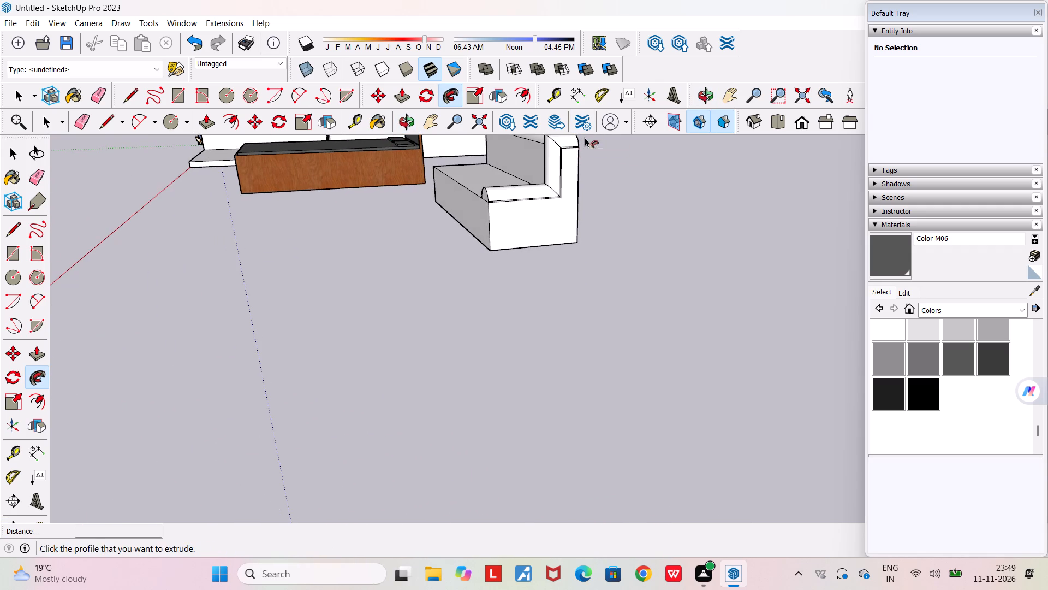
Examine the swept armrest where it meets the backrest's rounded top, and the sofa's opposite bare end.
{"action": "middle_click_drag", "start_coordinate": [551, 175], "coordinate": [1045, 300]}
{"action": "scroll", "coordinate": [594, 200], "scroll_direction": "up", "scroll_amount": 5}
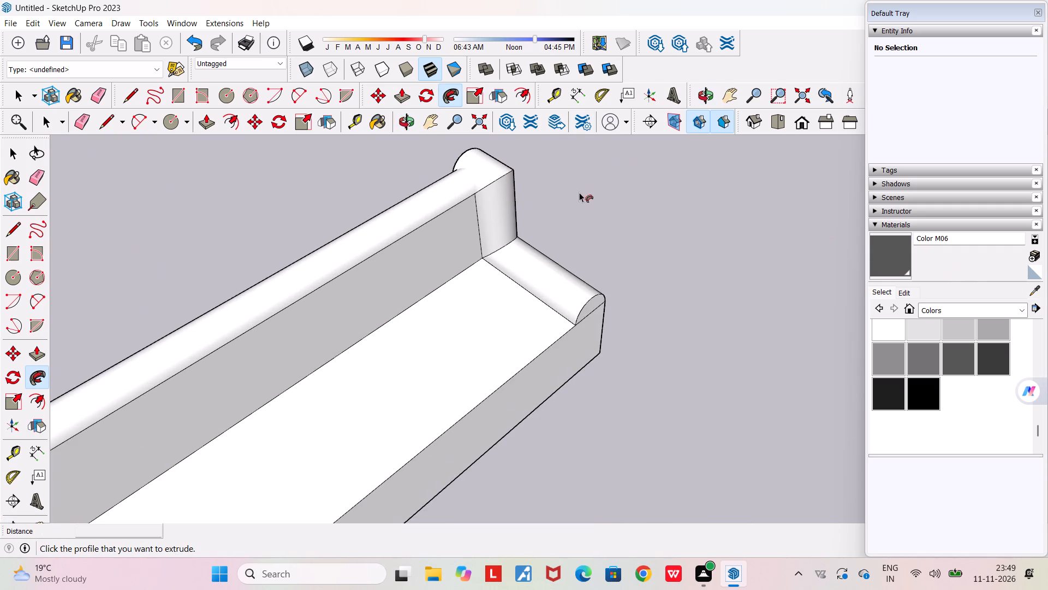
{"action": "middle_click_drag", "start_coordinate": [525, 192], "coordinate": [866, 183]}
{"action": "scroll", "coordinate": [420, 258], "scroll_direction": "up", "scroll_amount": 5}
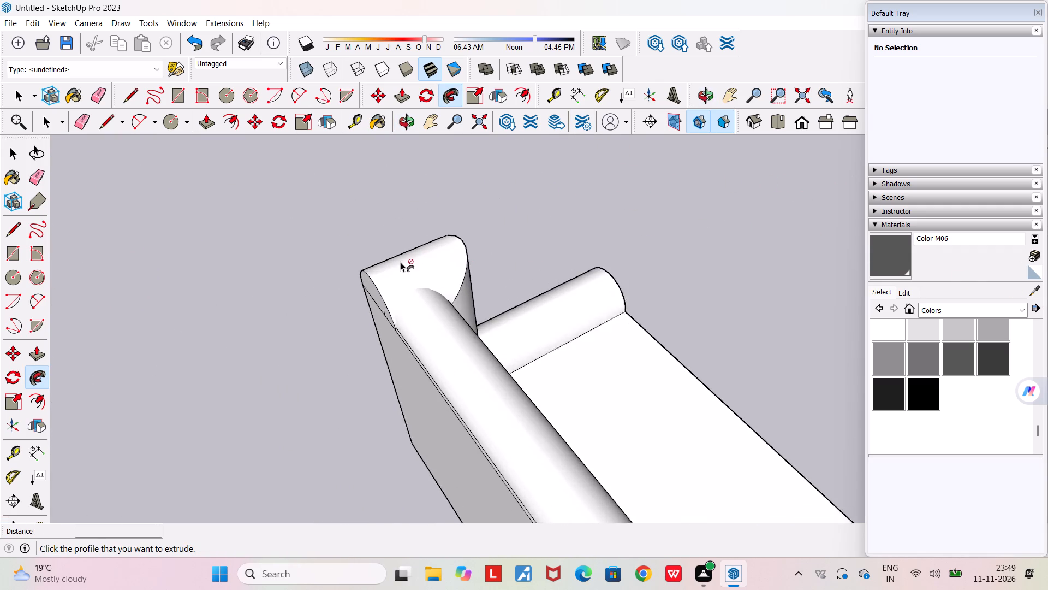
{"action": "scroll", "coordinate": [376, 291], "scroll_direction": "up", "scroll_amount": 4}
{"action": "middle_click_drag", "start_coordinate": [380, 283], "coordinate": [186, 189]}
{"action": "scroll", "coordinate": [186, 189], "scroll_direction": "down", "scroll_amount": 5}
{"action": "scroll", "coordinate": [320, 273], "scroll_direction": "down", "scroll_amount": 4}
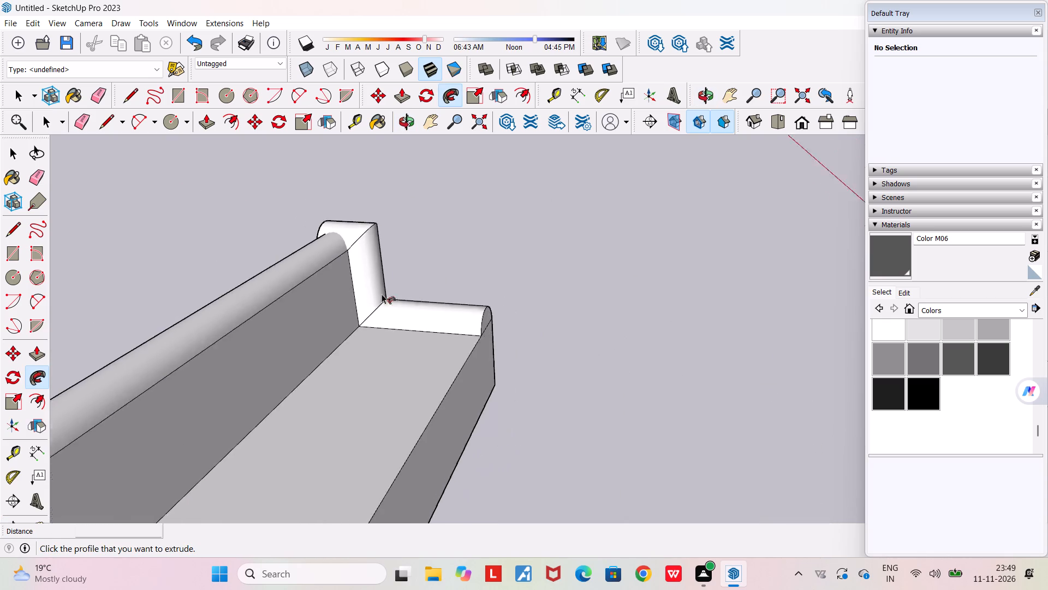
{"action": "scroll", "coordinate": [382, 294], "scroll_direction": "down", "scroll_amount": 2}
{"action": "middle_click_drag", "start_coordinate": [588, 265], "coordinate": [395, 237]}
{"action": "scroll", "coordinate": [395, 237], "scroll_direction": "down", "scroll_amount": 6}
{"action": "scroll", "coordinate": [238, 292], "scroll_direction": "up", "scroll_amount": 4}
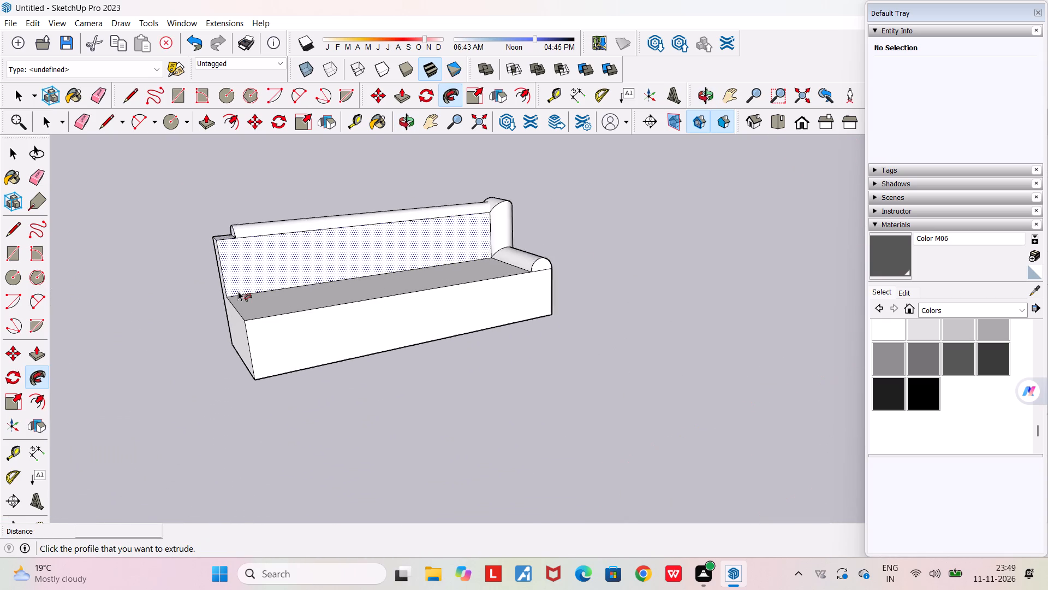
{"action": "scroll", "coordinate": [238, 291], "scroll_direction": "up", "scroll_amount": 1}
{"action": "scroll", "coordinate": [229, 336], "scroll_direction": "up", "scroll_amount": 5}
{"action": "middle_click_drag", "start_coordinate": [352, 355], "coordinate": [234, 370]}
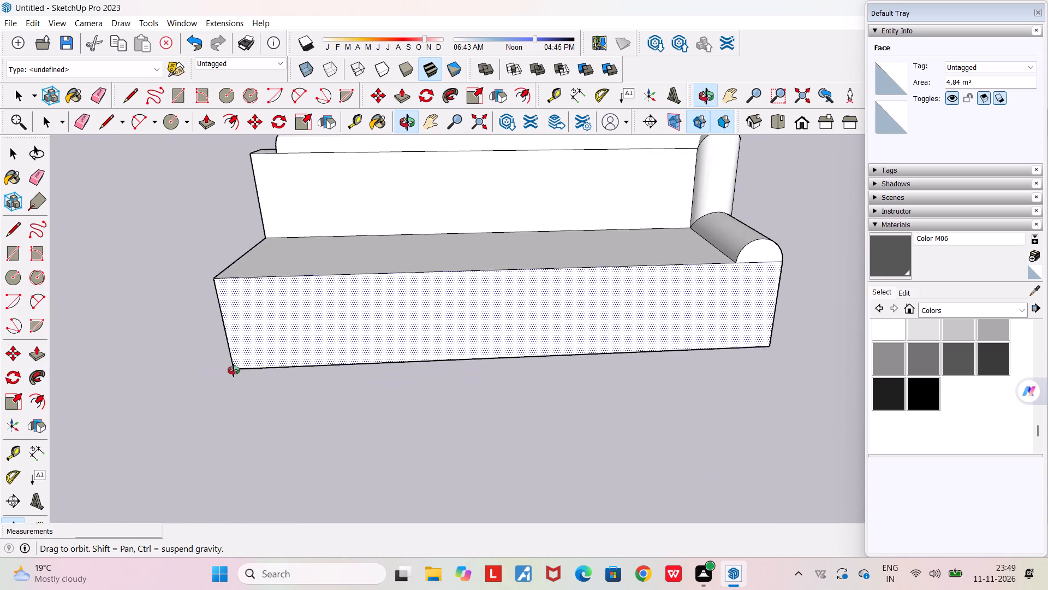
{"action": "middle_click_drag", "start_coordinate": [234, 370], "coordinate": [251, 372]}
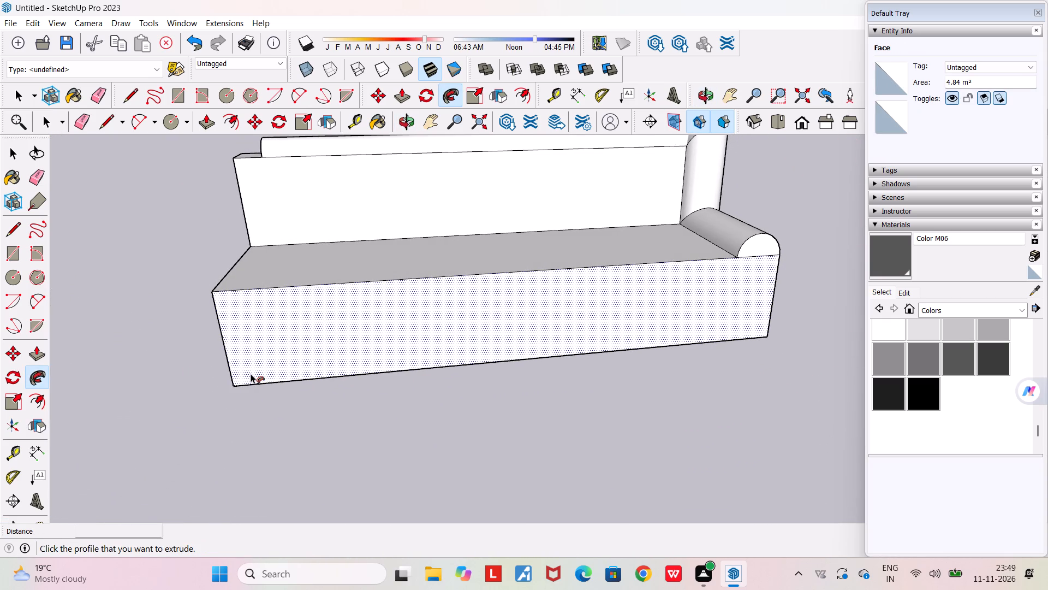
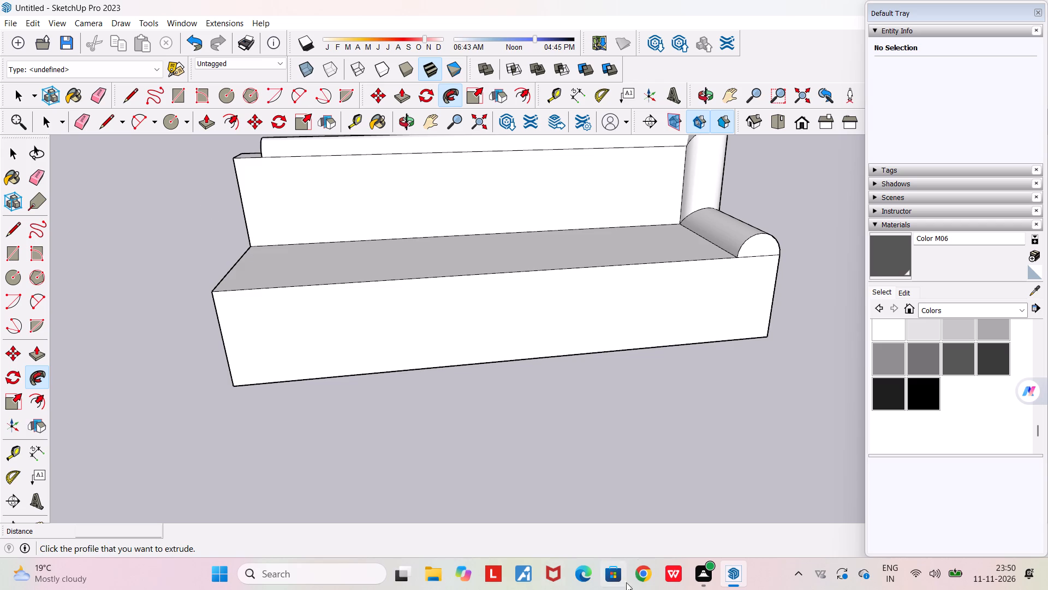
Erase the seam line between the finished armrest's half-circle end and the sofa's front face.
{"action": "scroll", "coordinate": [465, 298], "scroll_direction": "down", "scroll_amount": 5}
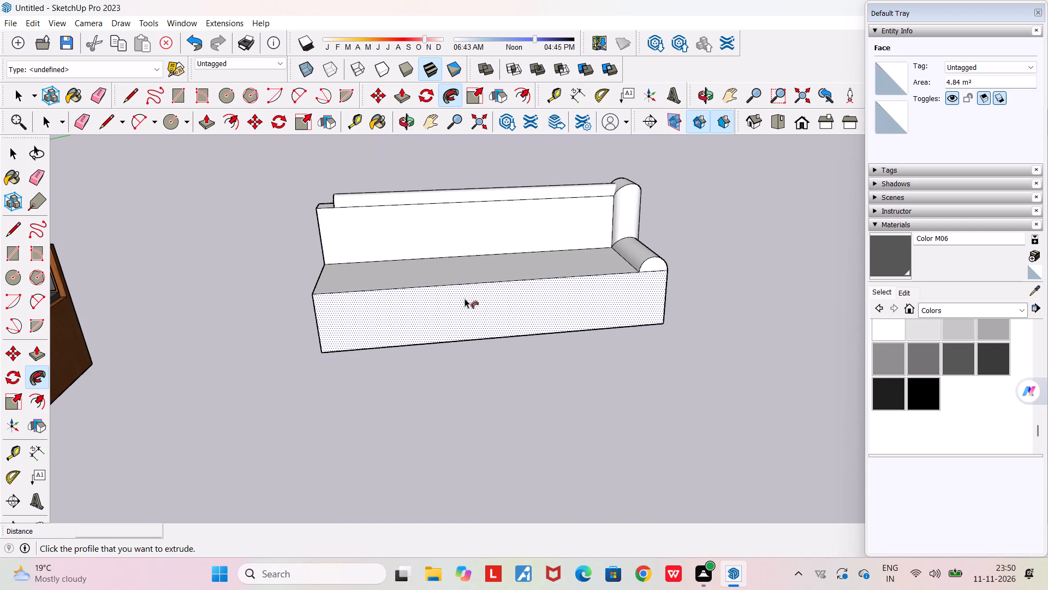
{"action": "key", "text": "space"}
{"action": "middle_click_drag", "start_coordinate": [358, 281], "coordinate": [544, 288]}
{"action": "scroll", "coordinate": [636, 246], "scroll_direction": "up", "scroll_amount": 9}
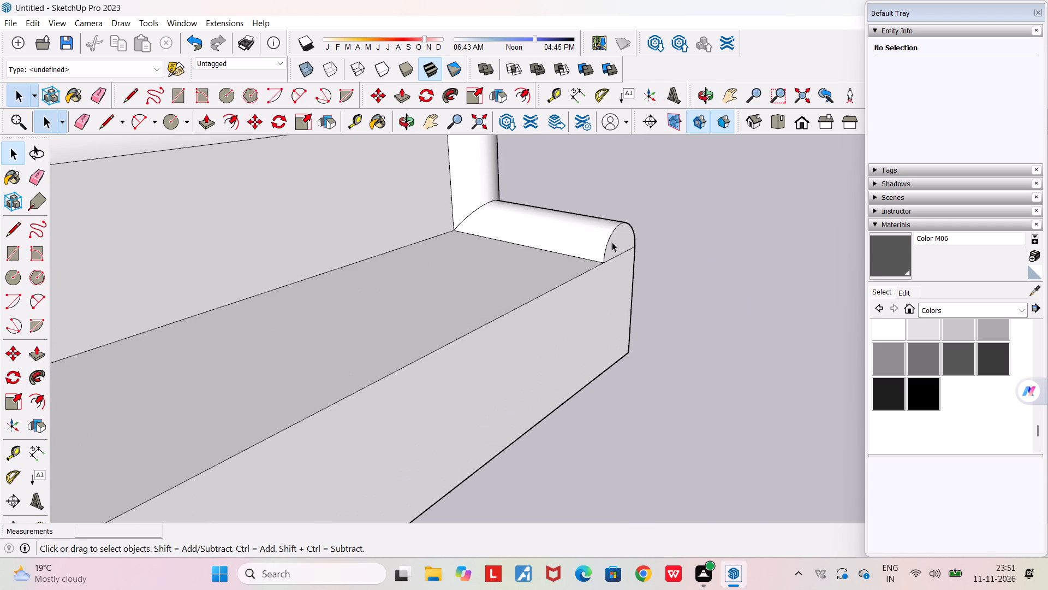
{"action": "key", "text": "e"}
{"action": "left_click_drag", "start_coordinate": [623, 248], "coordinate": [627, 257]}
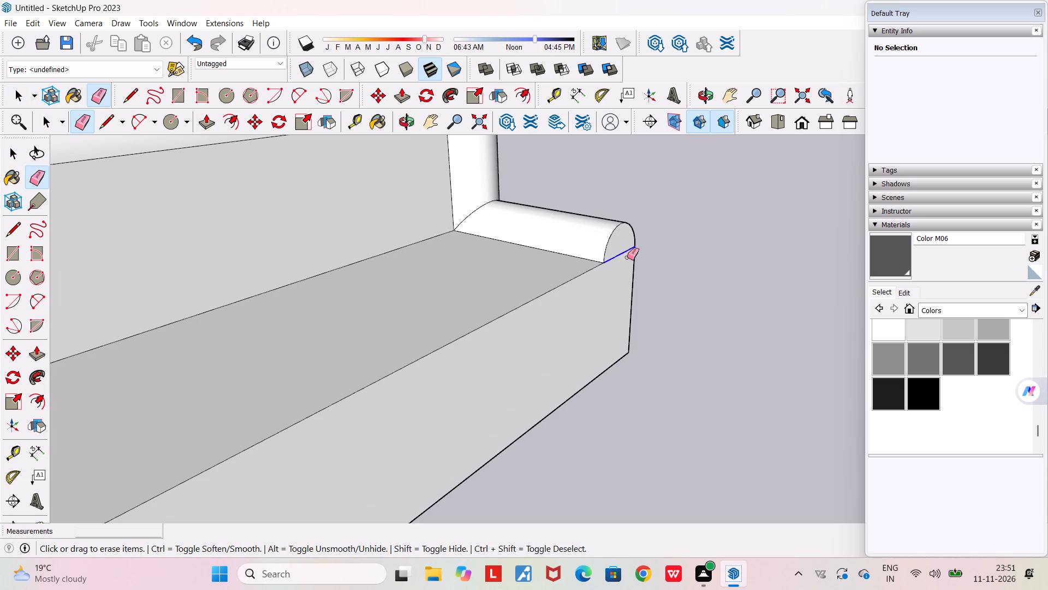
{"action": "left_click_drag", "start_coordinate": [627, 257], "coordinate": [629, 264]}
{"action": "middle_click_drag", "start_coordinate": [629, 264], "coordinate": [582, 260]}
{"action": "scroll", "coordinate": [582, 260], "scroll_direction": "down", "scroll_amount": 4}
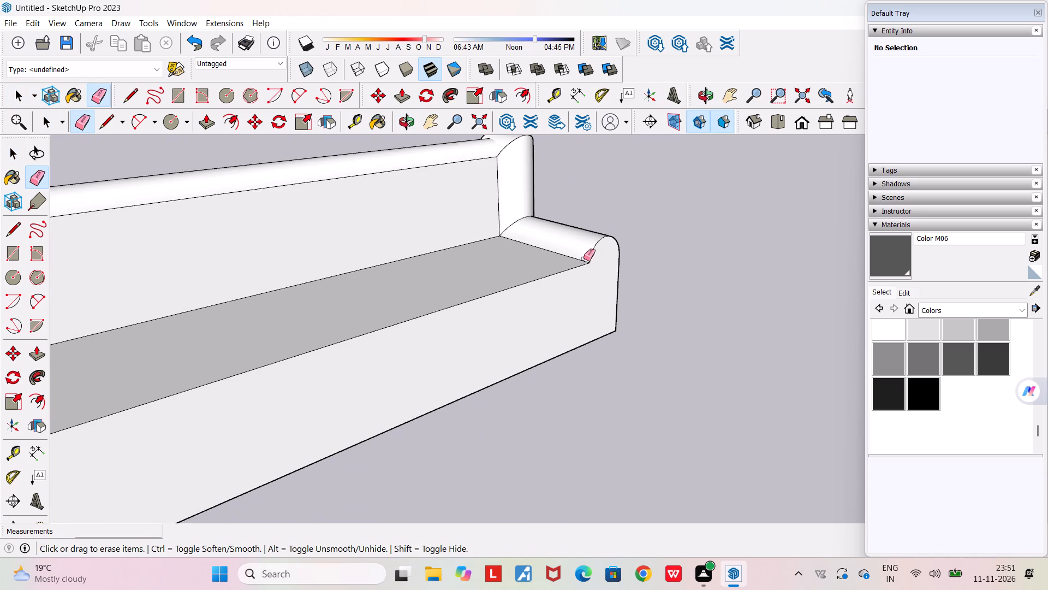
{"action": "key", "text": "space"}
Draw a 0.30 m vertical construction line up from the seat's front top edge, close to the bare end.
{"action": "scroll", "coordinate": [586, 256], "scroll_direction": "down", "scroll_amount": 3}
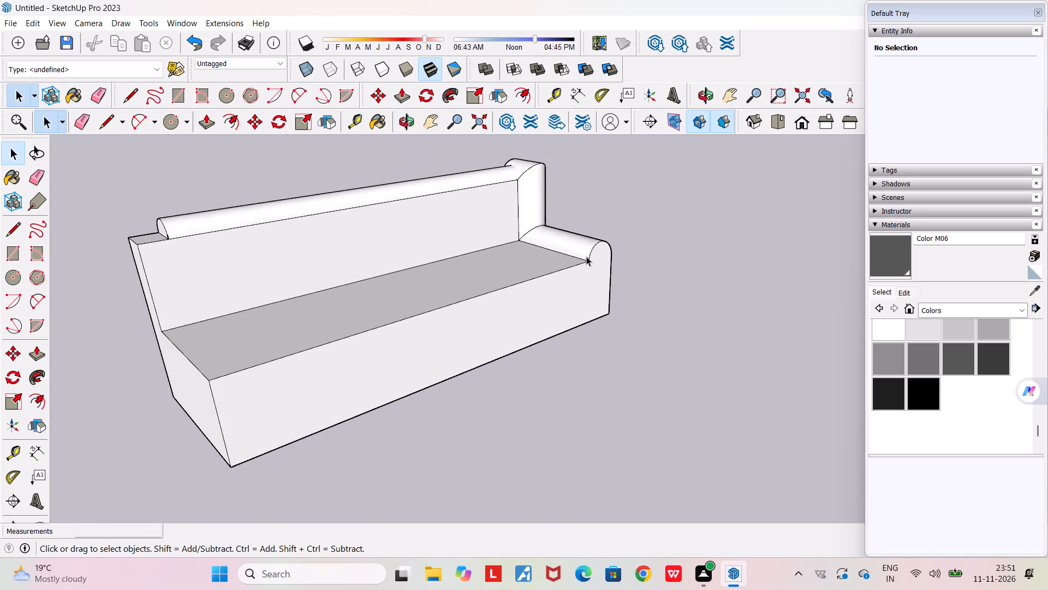
{"action": "scroll", "coordinate": [586, 256], "scroll_direction": "down", "scroll_amount": 5}
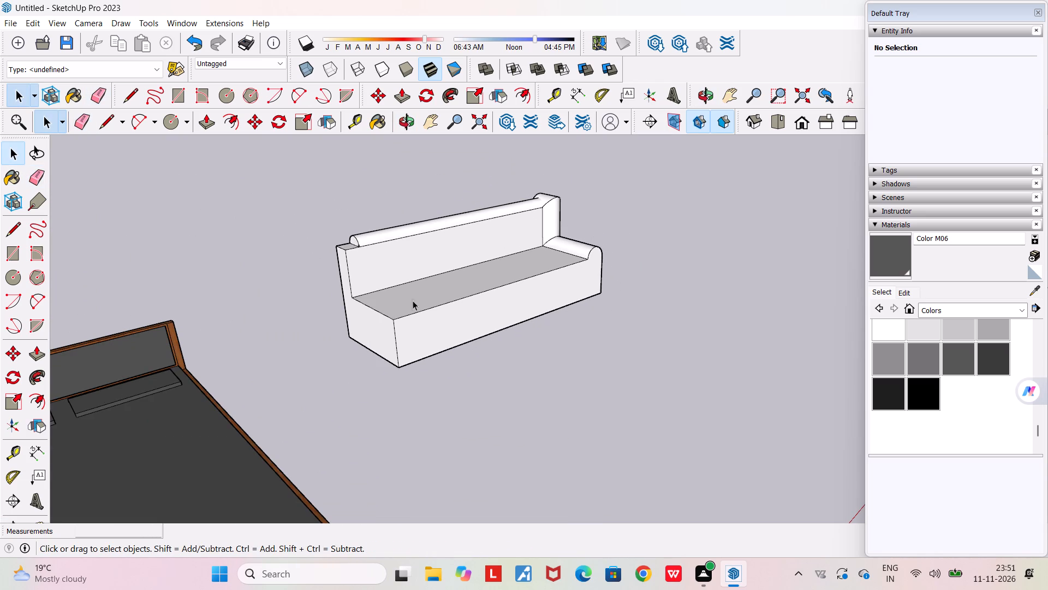
{"action": "scroll", "coordinate": [419, 305], "scroll_direction": "up", "scroll_amount": 10}
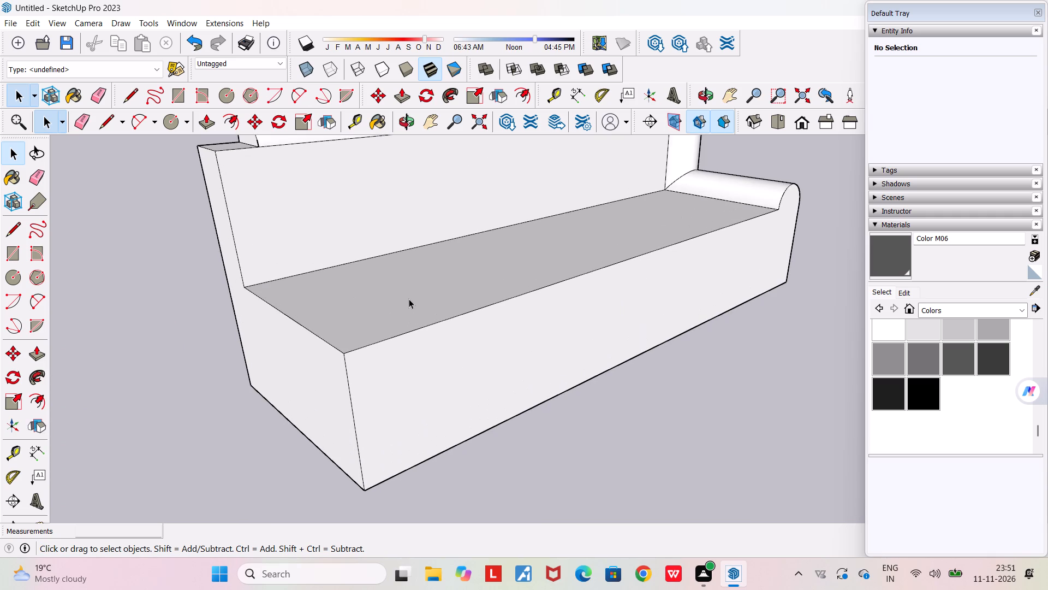
{"action": "middle_click_drag", "start_coordinate": [409, 302], "coordinate": [425, 355]}
{"action": "scroll", "coordinate": [425, 355], "scroll_direction": "down", "scroll_amount": 4}
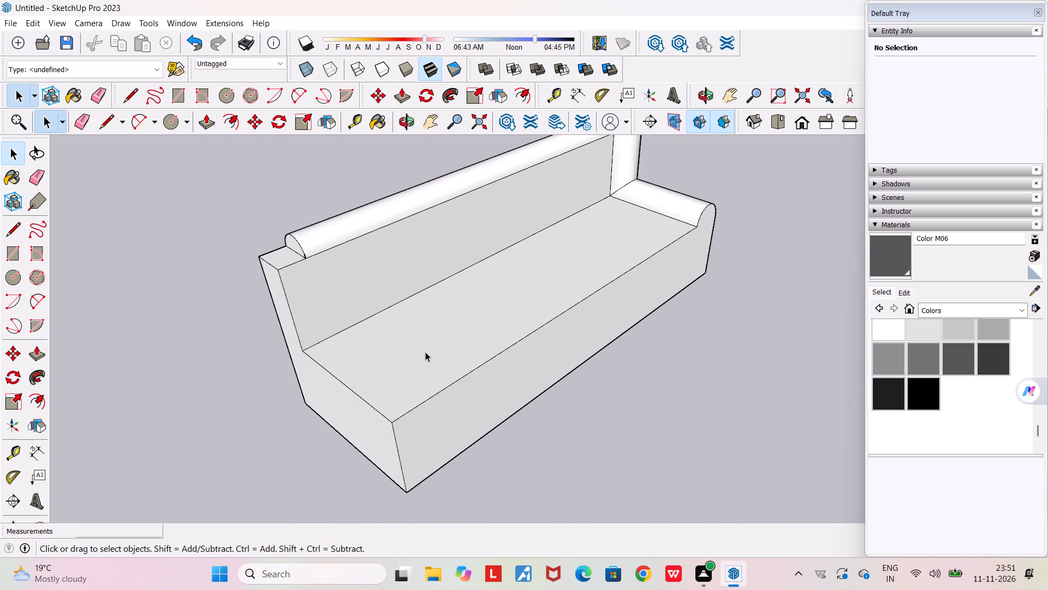
{"action": "scroll", "coordinate": [425, 352], "scroll_direction": "up", "scroll_amount": 1}
{"action": "middle_click_drag", "start_coordinate": [425, 352], "coordinate": [349, 342]}
{"action": "scroll", "coordinate": [347, 341], "scroll_direction": "up", "scroll_amount": 1}
{"action": "middle_click_drag", "start_coordinate": [349, 342], "coordinate": [288, 310]}
{"action": "scroll", "coordinate": [286, 310], "scroll_direction": "down", "scroll_amount": 3}
{"action": "scroll", "coordinate": [332, 288], "scroll_direction": "up", "scroll_amount": 4}
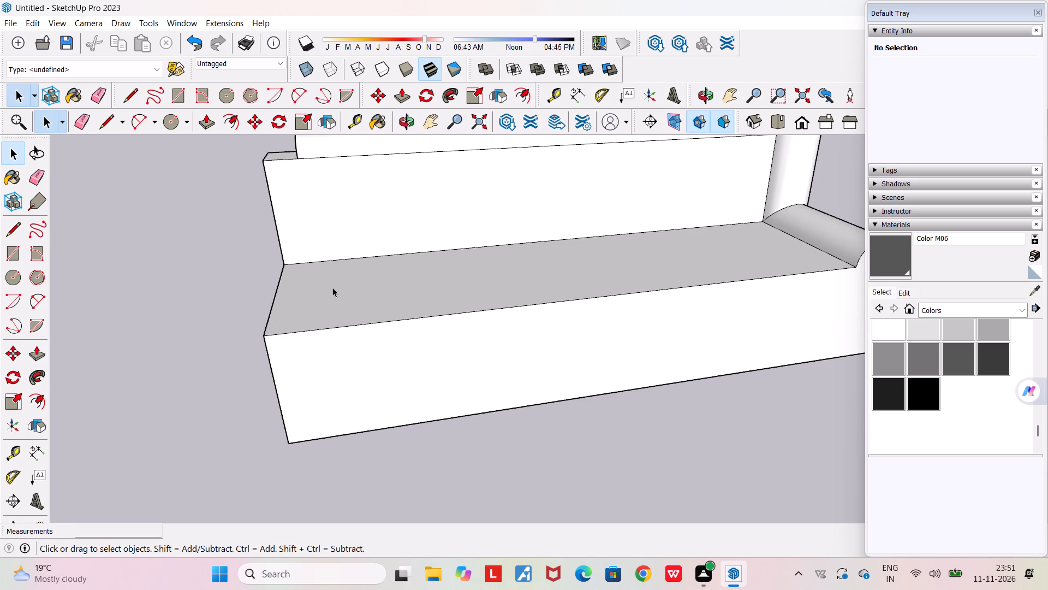
{"action": "left_click", "coordinate": [430, 123]}
{"action": "left_click_drag", "start_coordinate": [541, 220], "coordinate": [542, 290]}
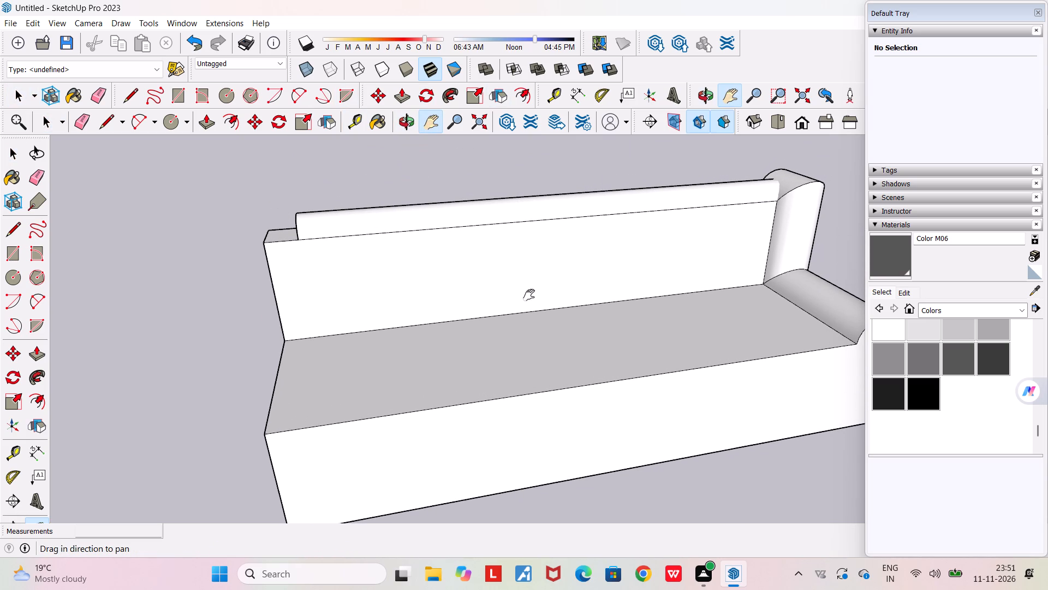
{"action": "scroll", "coordinate": [279, 434], "scroll_direction": "up", "scroll_amount": 6}
{"action": "scroll", "coordinate": [279, 434], "scroll_direction": "down", "scroll_amount": 5}
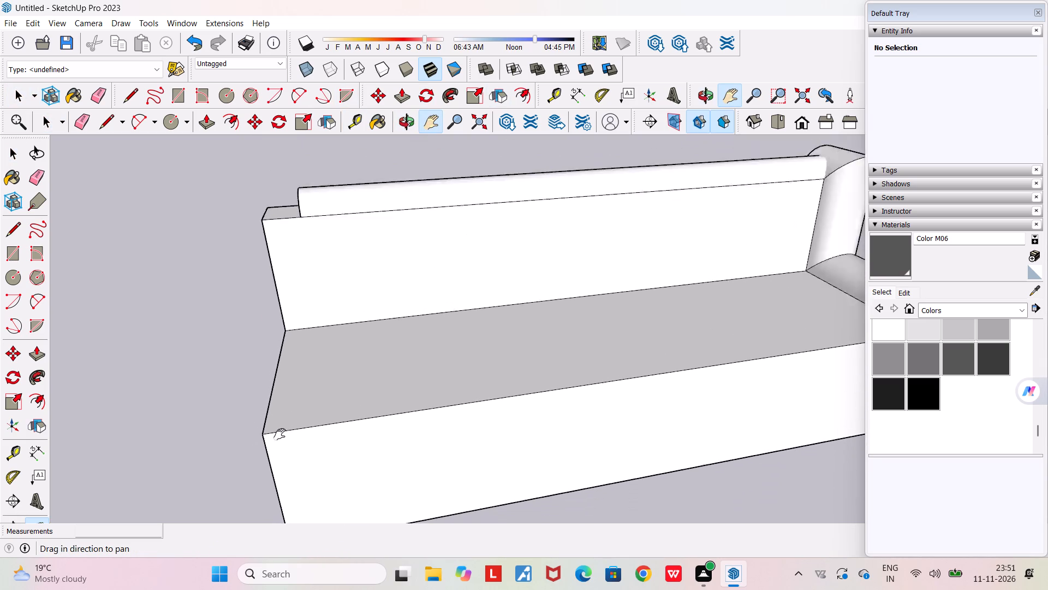
{"action": "scroll", "coordinate": [279, 434], "scroll_direction": "down", "scroll_amount": 1}
{"action": "key", "text": "space"}
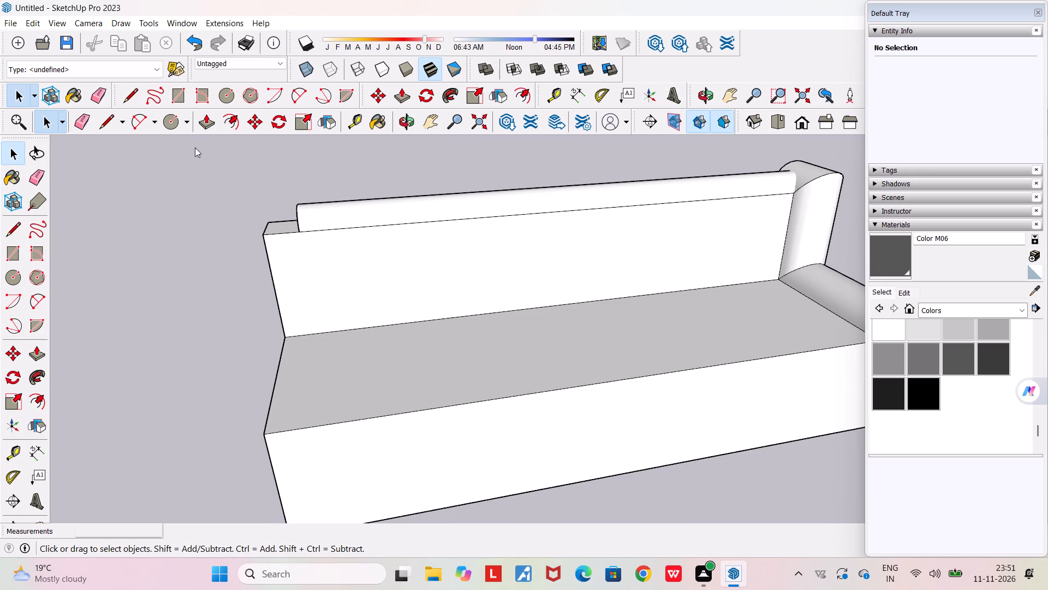
{"action": "left_click", "coordinate": [127, 103]}
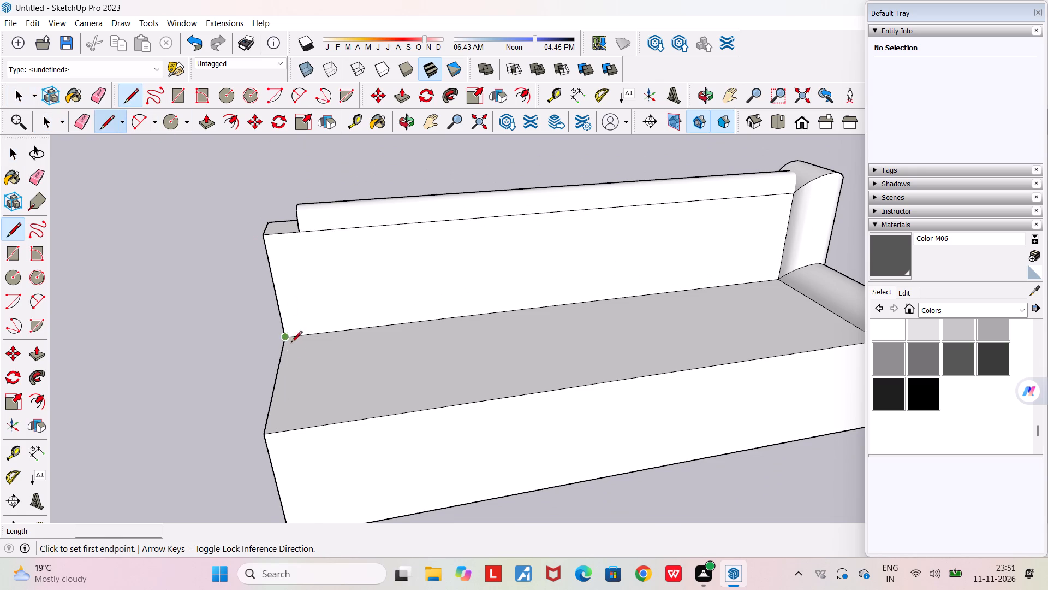
{"action": "scroll", "coordinate": [299, 425], "scroll_direction": "up", "scroll_amount": 6}
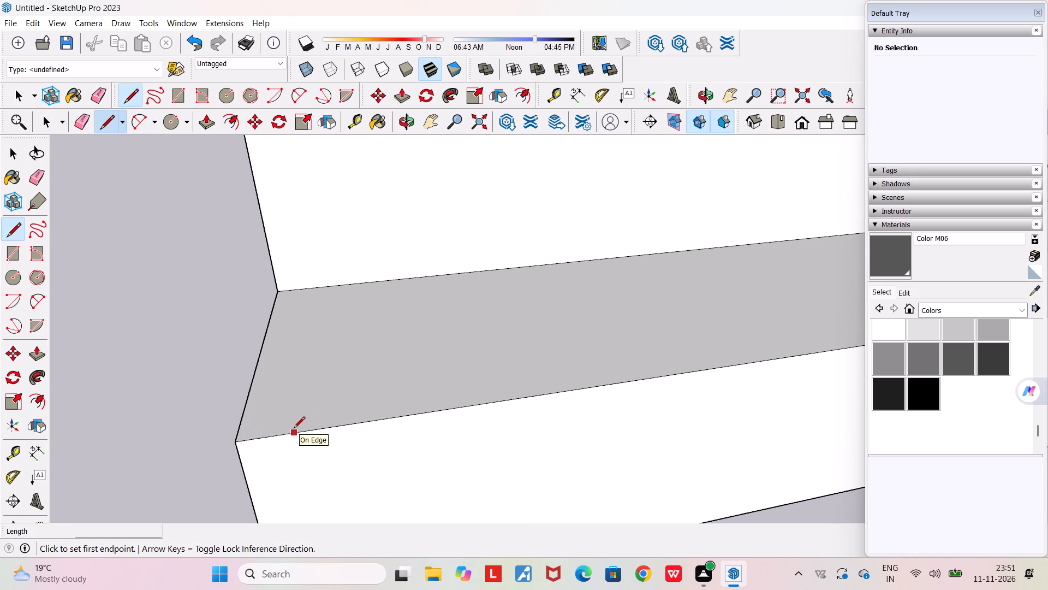
{"action": "left_click", "coordinate": [294, 429]}
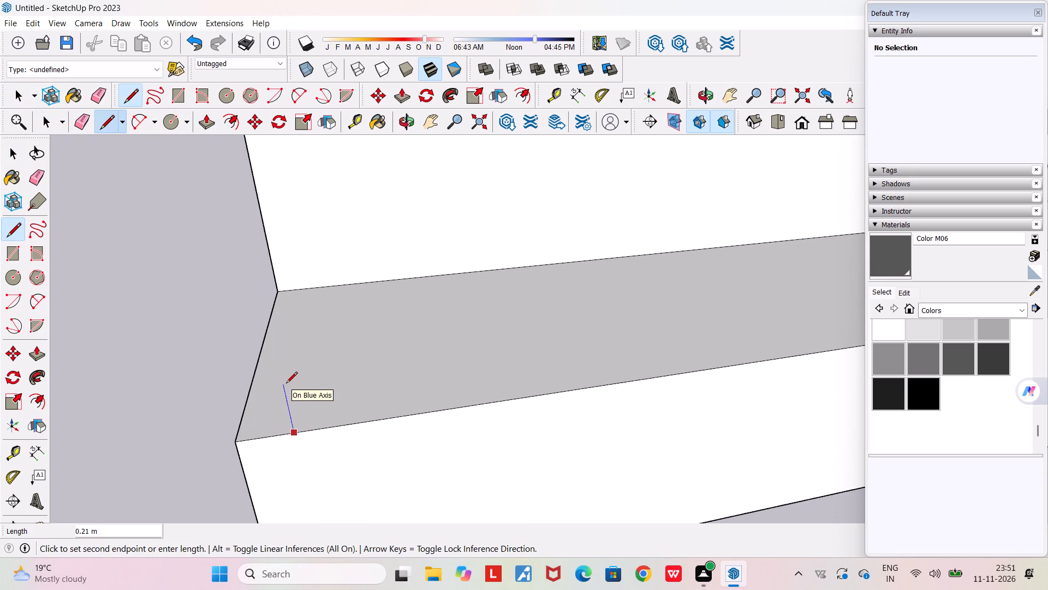
{"action": "type", "text": "0.30"}
{"action": "key", "text": "Return"}
{"action": "key", "text": "space"}
Draw a vertical circle of about 0.20 m radius in the front face's plane, centred on the construction line's base.
{"action": "scroll", "coordinate": [282, 404], "scroll_direction": "down", "scroll_amount": 4}
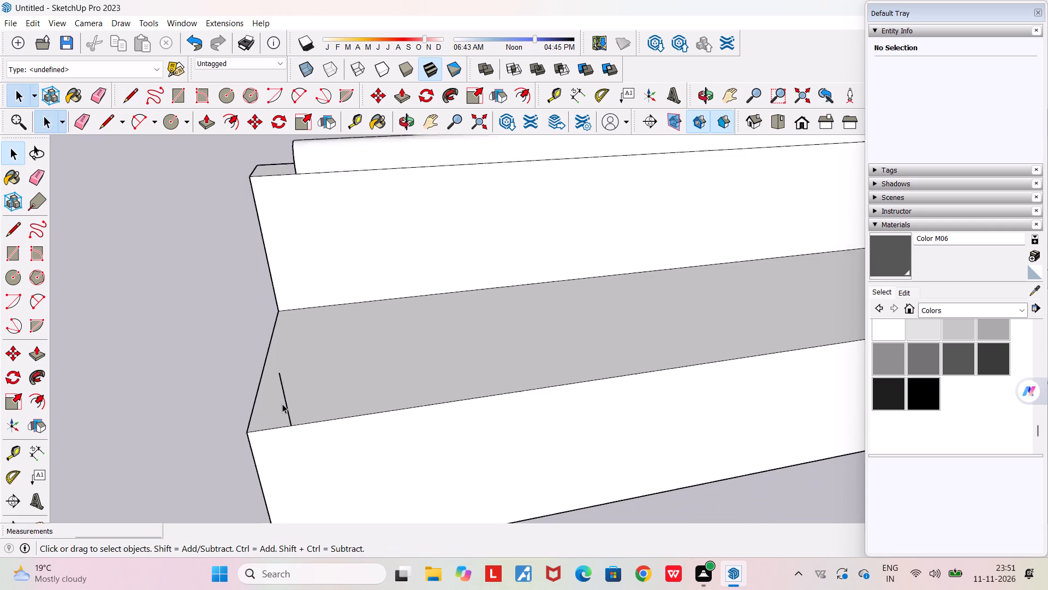
{"action": "scroll", "coordinate": [282, 404], "scroll_direction": "down", "scroll_amount": 2}
{"action": "middle_click_drag", "start_coordinate": [261, 443], "coordinate": [297, 386]}
{"action": "scroll", "coordinate": [297, 386], "scroll_direction": "down", "scroll_amount": 1}
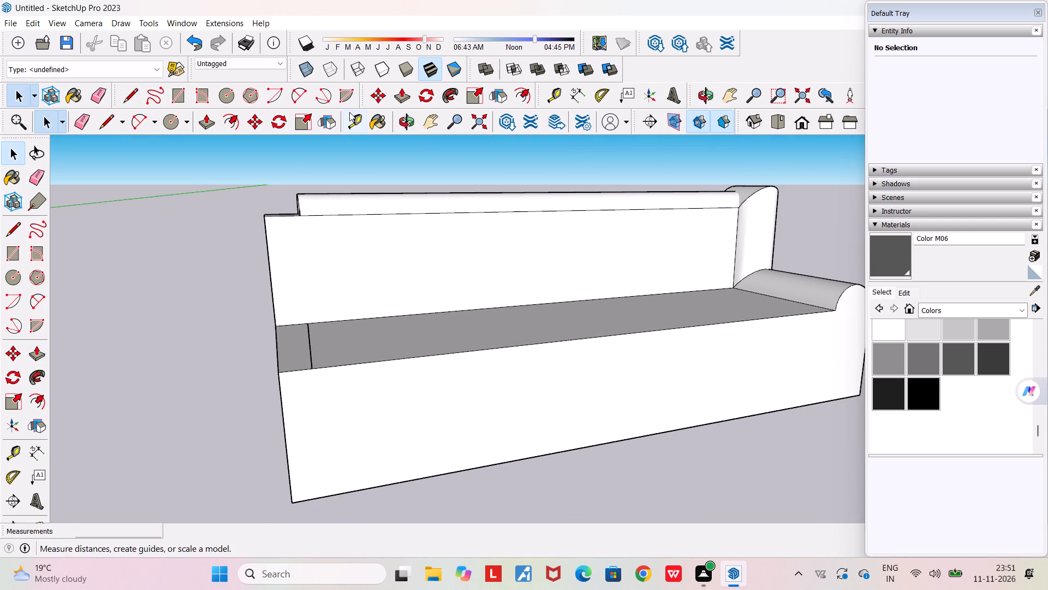
{"action": "left_click", "coordinate": [228, 99]}
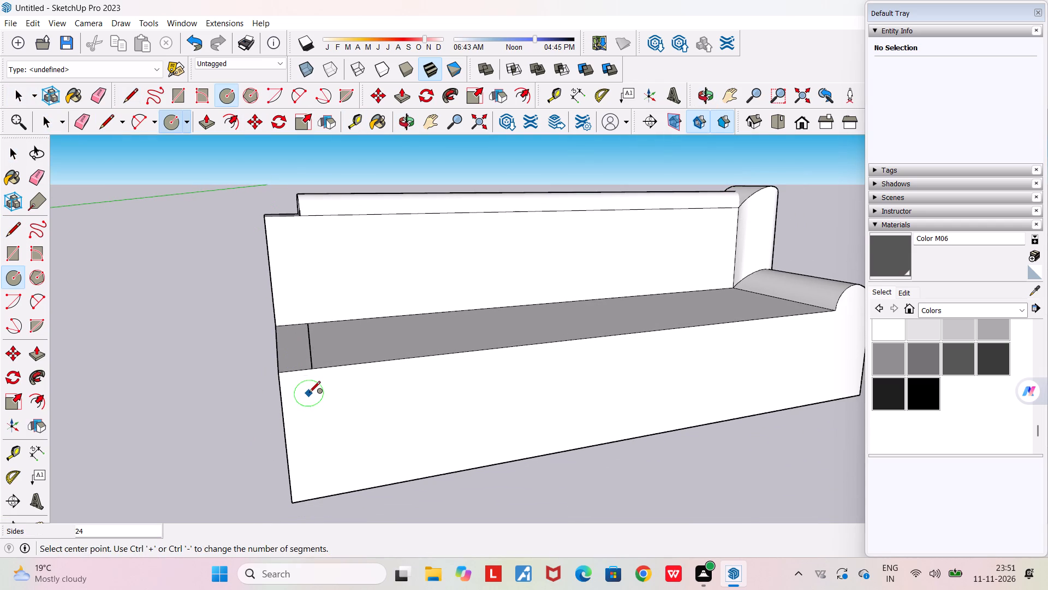
{"action": "scroll", "coordinate": [309, 393], "scroll_direction": "up", "scroll_amount": 5}
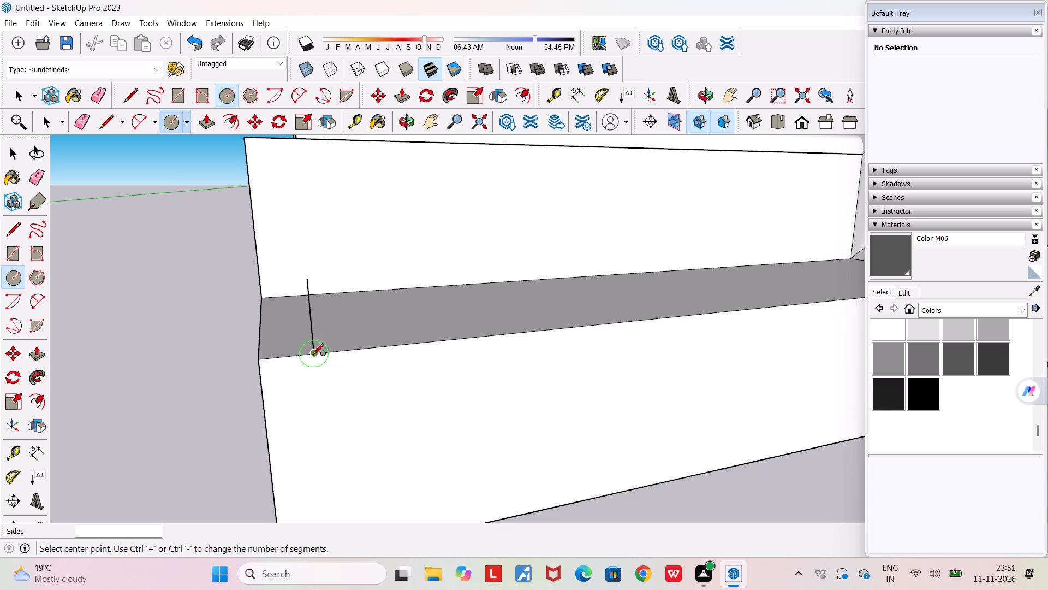
{"action": "left_click", "coordinate": [312, 361]}
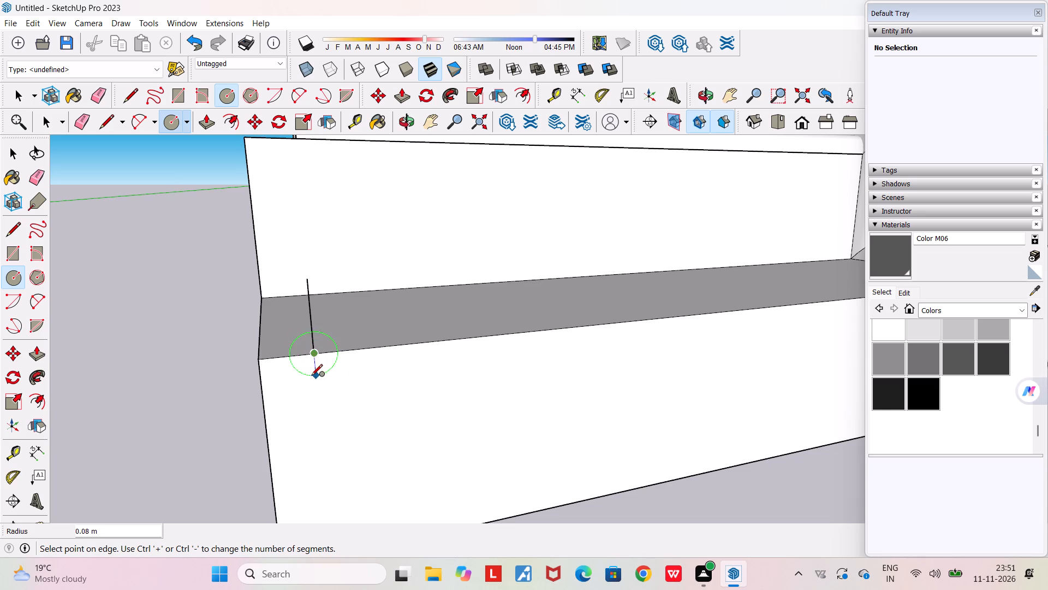
{"action": "left_click", "coordinate": [305, 404]}
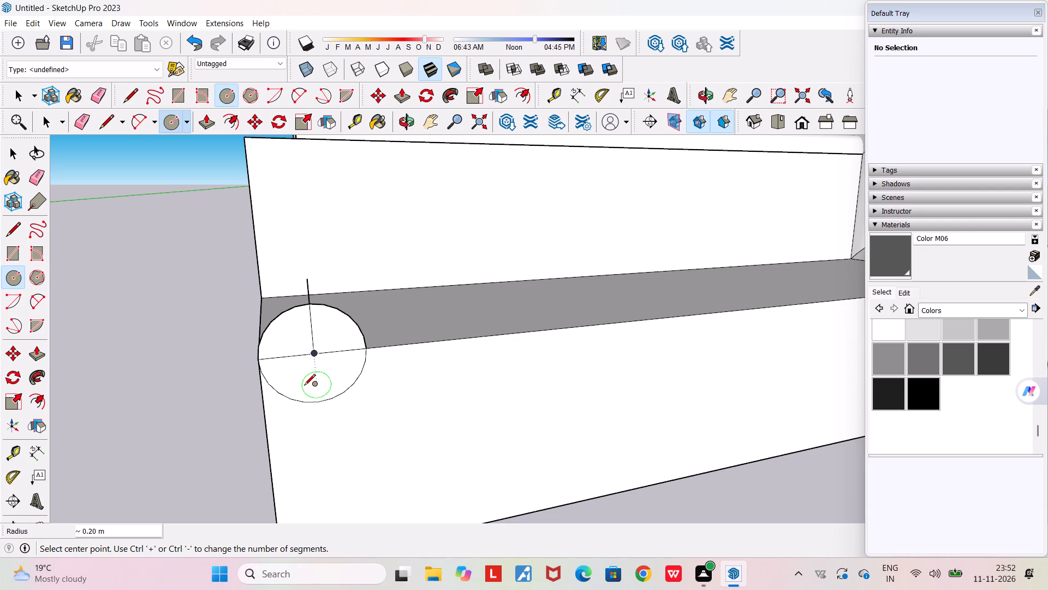
Draw a short edge of about 0.01 m joining the seat's front corner at the bare end to the circle's outline.
{"action": "scroll", "coordinate": [253, 359], "scroll_direction": "up", "scroll_amount": 7}
{"action": "scroll", "coordinate": [259, 376], "scroll_direction": "down", "scroll_amount": 2}
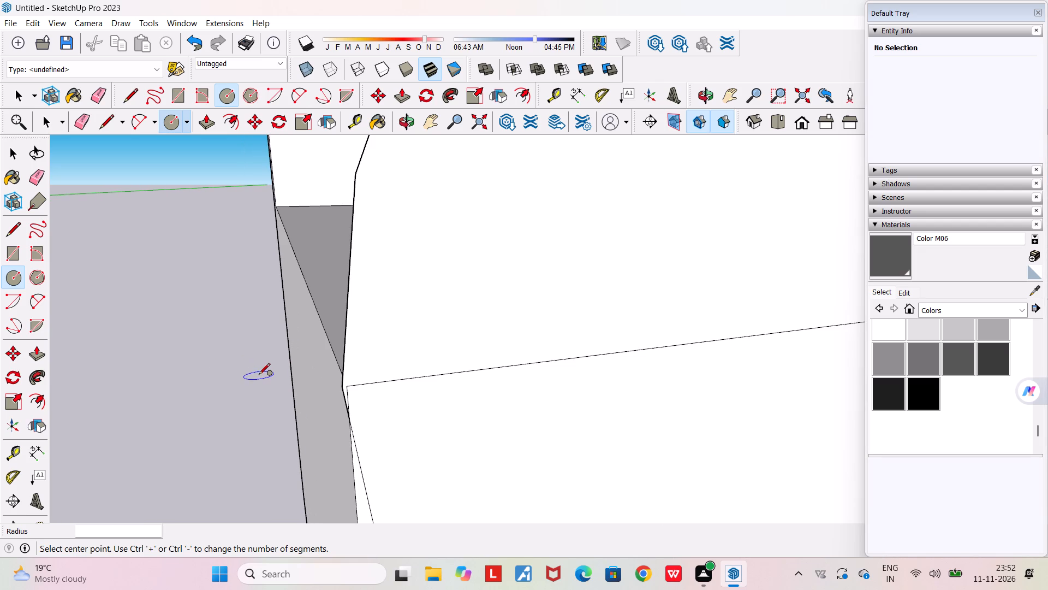
{"action": "key", "text": "space"}
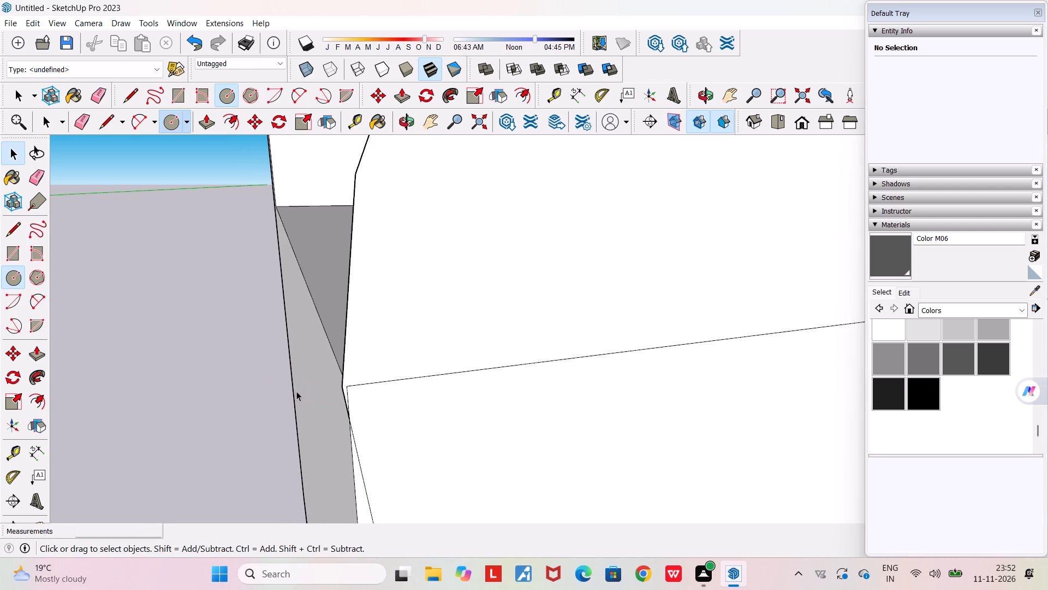
{"action": "key", "text": "l"}
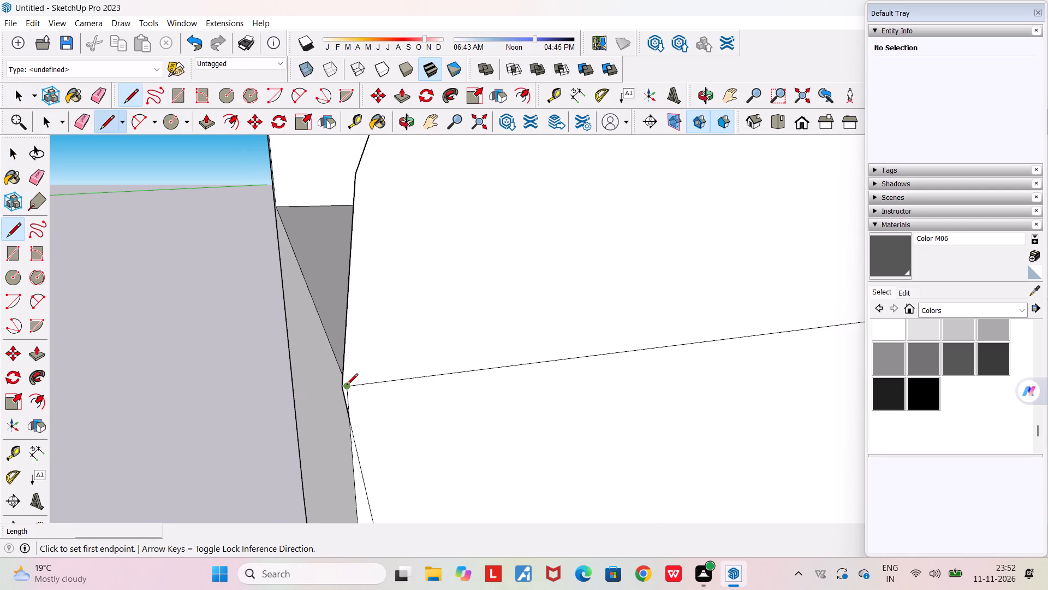
{"action": "scroll", "coordinate": [347, 386], "scroll_direction": "up", "scroll_amount": 5}
{"action": "left_click", "coordinate": [347, 386]}
{"action": "left_click", "coordinate": [346, 291]}
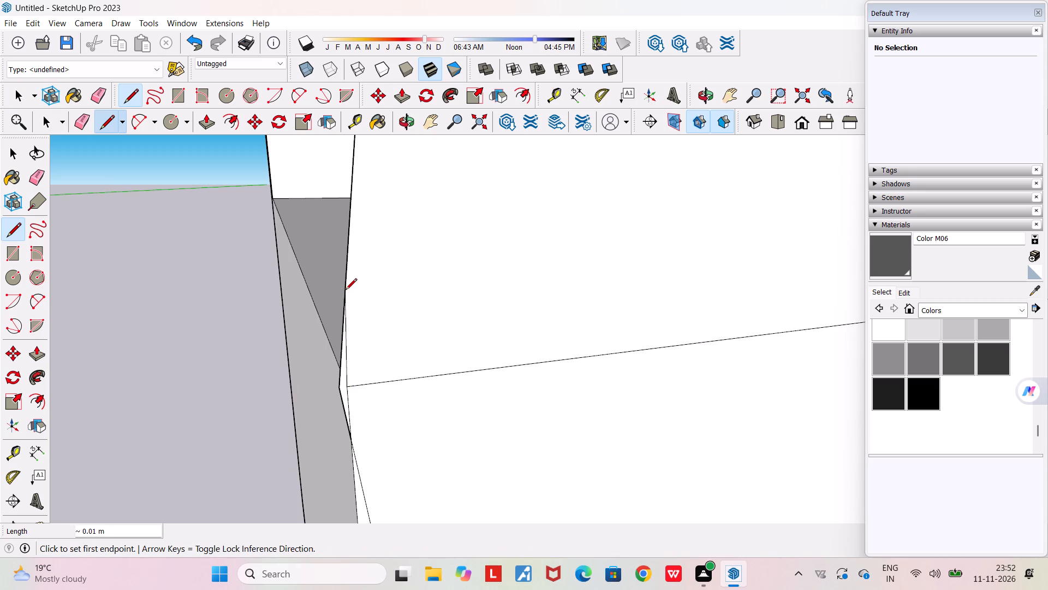
{"action": "key", "text": "space"}
Erase the leftover arc segment, the circle's lower half and the vertical construction line, leaving a half-circle profile.
{"action": "key", "text": "e"}
{"action": "scroll", "coordinate": [335, 390], "scroll_direction": "up", "scroll_amount": 5}
{"action": "left_click", "coordinate": [344, 388]}
{"action": "scroll", "coordinate": [347, 391], "scroll_direction": "down", "scroll_amount": 6}
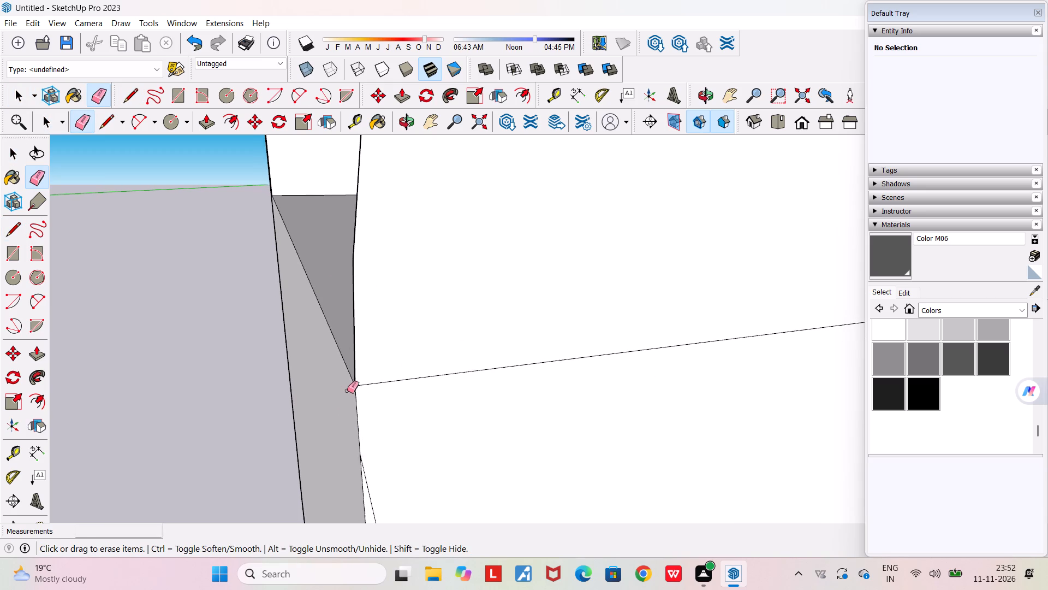
{"action": "scroll", "coordinate": [347, 391], "scroll_direction": "down", "scroll_amount": 1}
{"action": "left_click", "coordinate": [368, 461]}
{"action": "scroll", "coordinate": [366, 457], "scroll_direction": "down", "scroll_amount": 7}
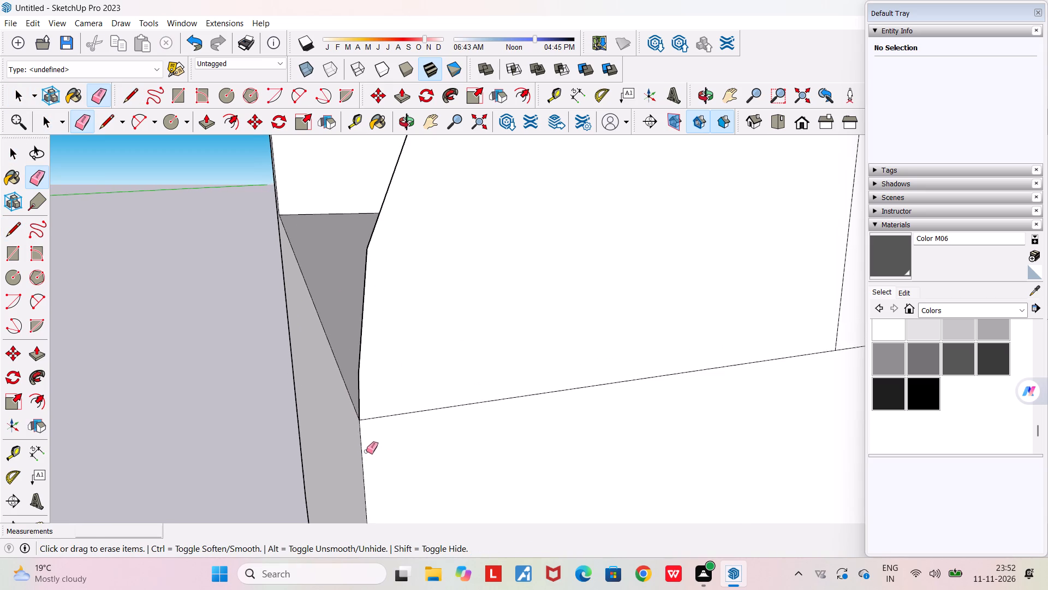
{"action": "scroll", "coordinate": [366, 451], "scroll_direction": "down", "scroll_amount": 13}
{"action": "left_click_drag", "start_coordinate": [557, 197], "coordinate": [552, 197]}
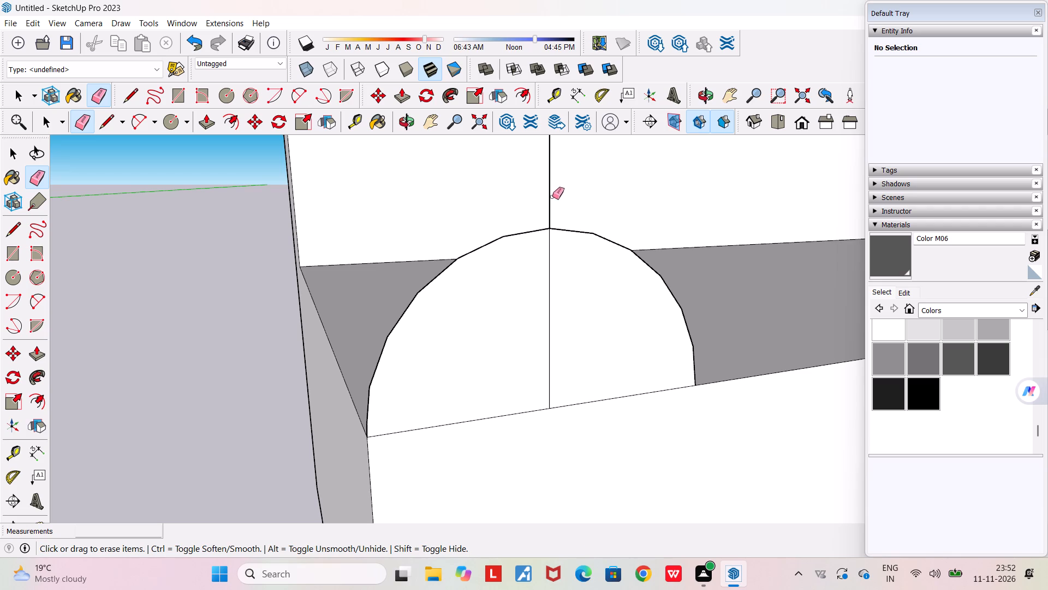
{"action": "left_click_drag", "start_coordinate": [552, 197], "coordinate": [544, 194]}
{"action": "left_click_drag", "start_coordinate": [570, 282], "coordinate": [546, 284]}
{"action": "scroll", "coordinate": [555, 298], "scroll_direction": "down", "scroll_amount": 12}
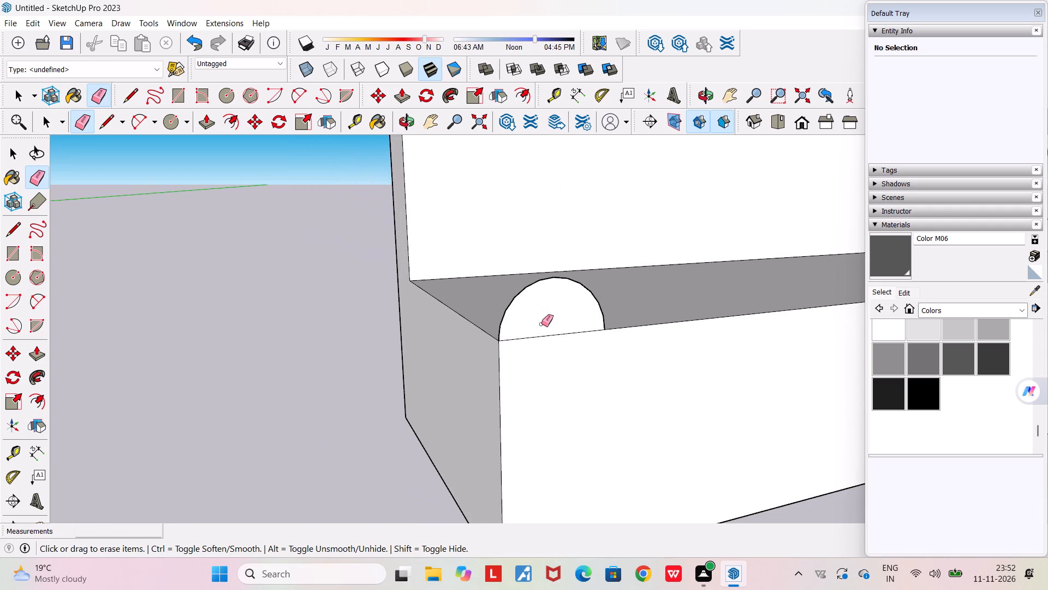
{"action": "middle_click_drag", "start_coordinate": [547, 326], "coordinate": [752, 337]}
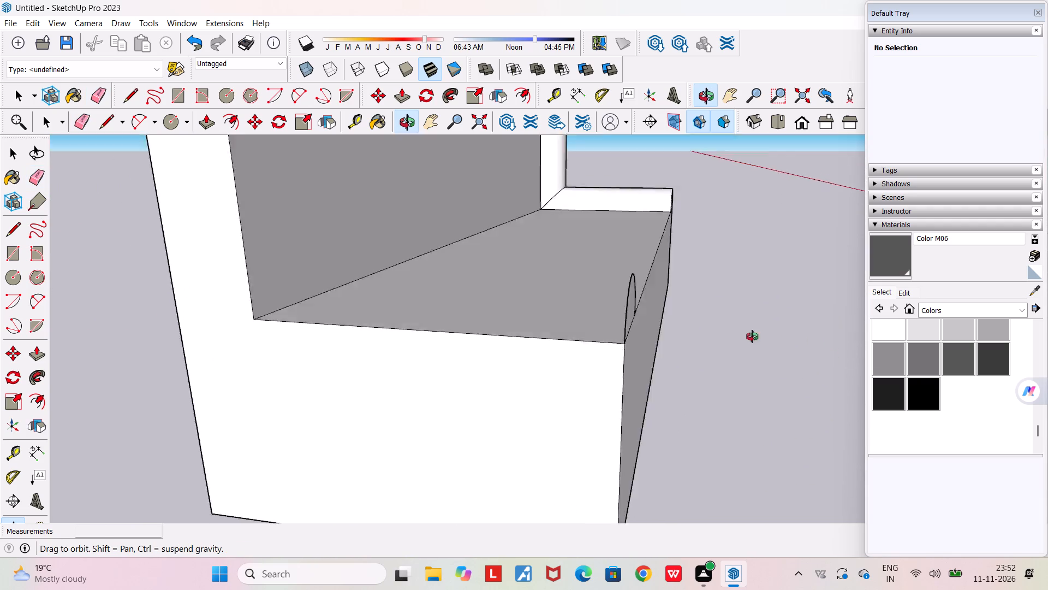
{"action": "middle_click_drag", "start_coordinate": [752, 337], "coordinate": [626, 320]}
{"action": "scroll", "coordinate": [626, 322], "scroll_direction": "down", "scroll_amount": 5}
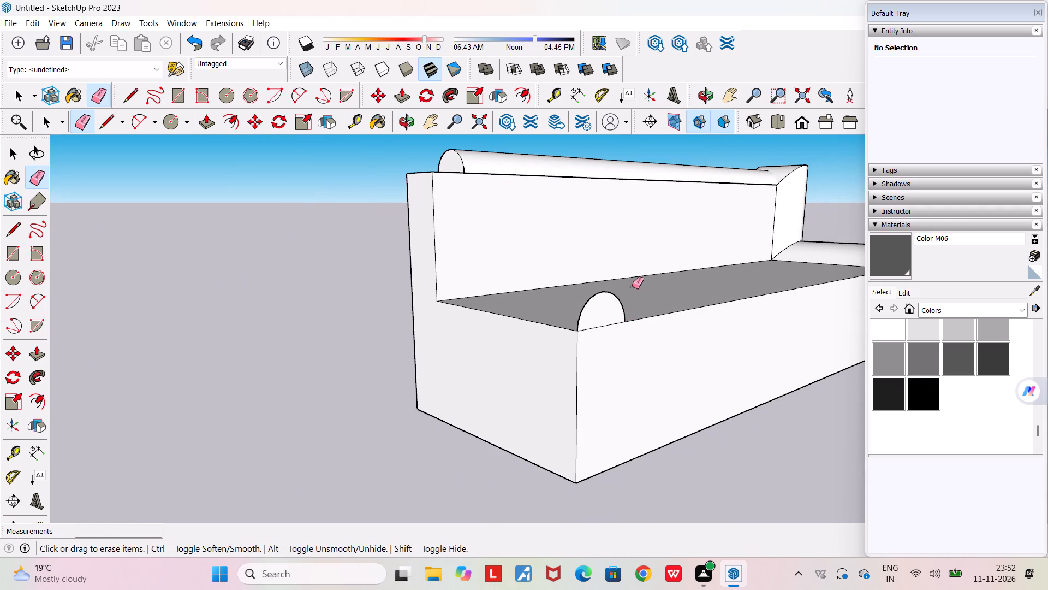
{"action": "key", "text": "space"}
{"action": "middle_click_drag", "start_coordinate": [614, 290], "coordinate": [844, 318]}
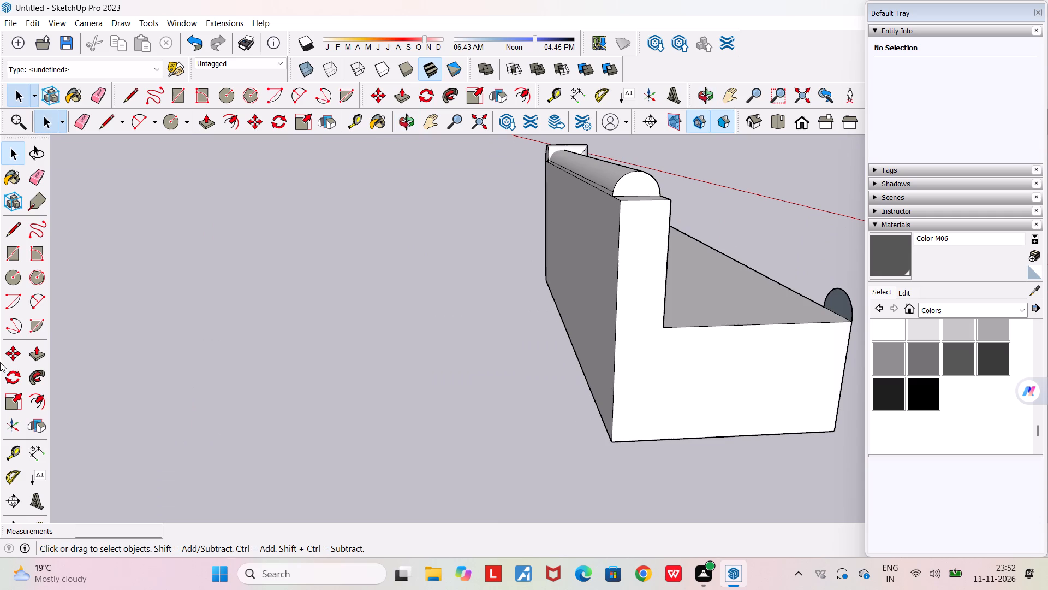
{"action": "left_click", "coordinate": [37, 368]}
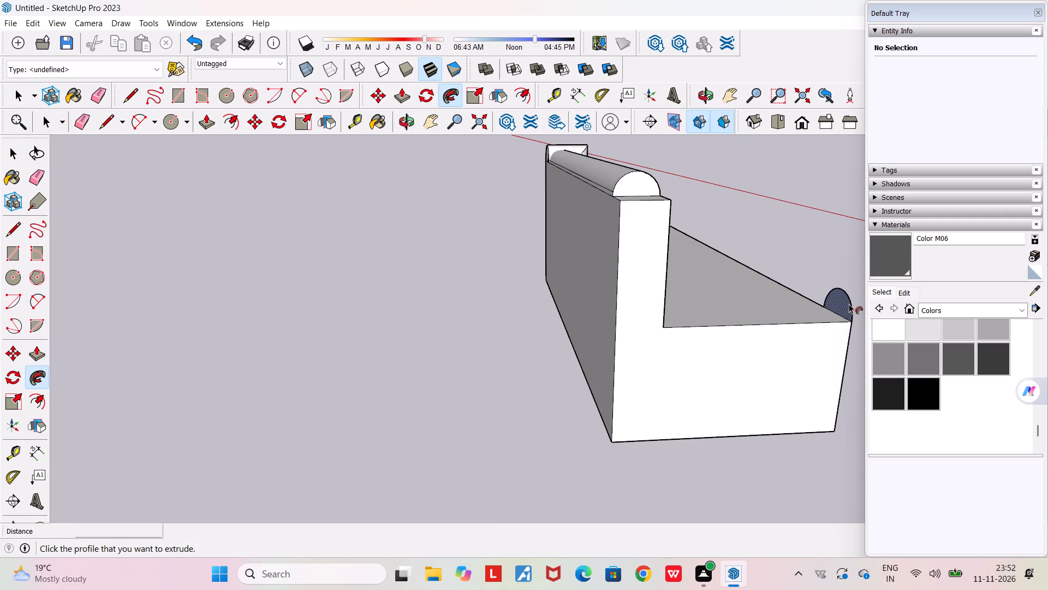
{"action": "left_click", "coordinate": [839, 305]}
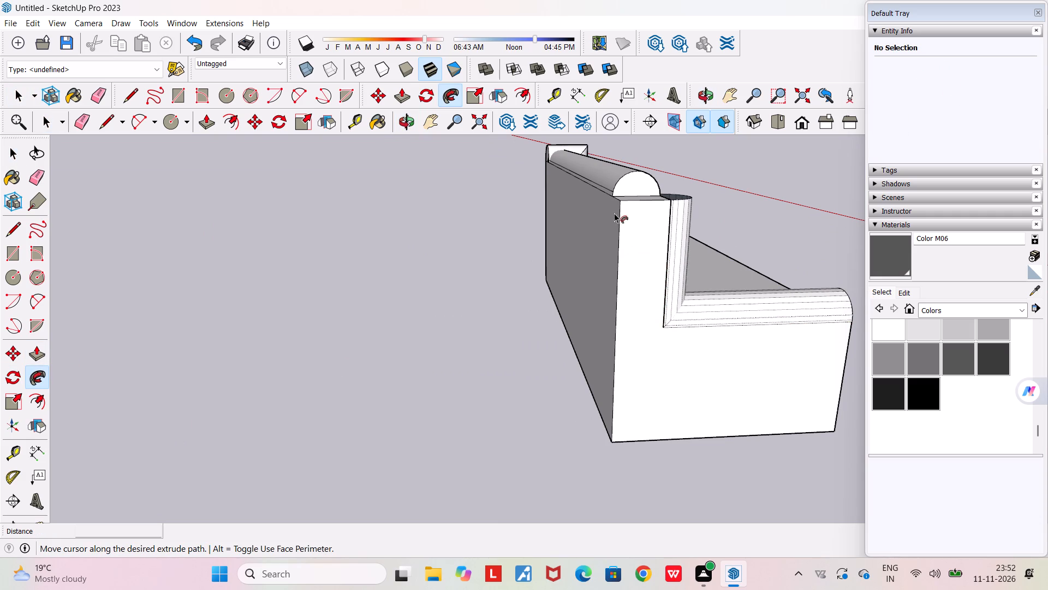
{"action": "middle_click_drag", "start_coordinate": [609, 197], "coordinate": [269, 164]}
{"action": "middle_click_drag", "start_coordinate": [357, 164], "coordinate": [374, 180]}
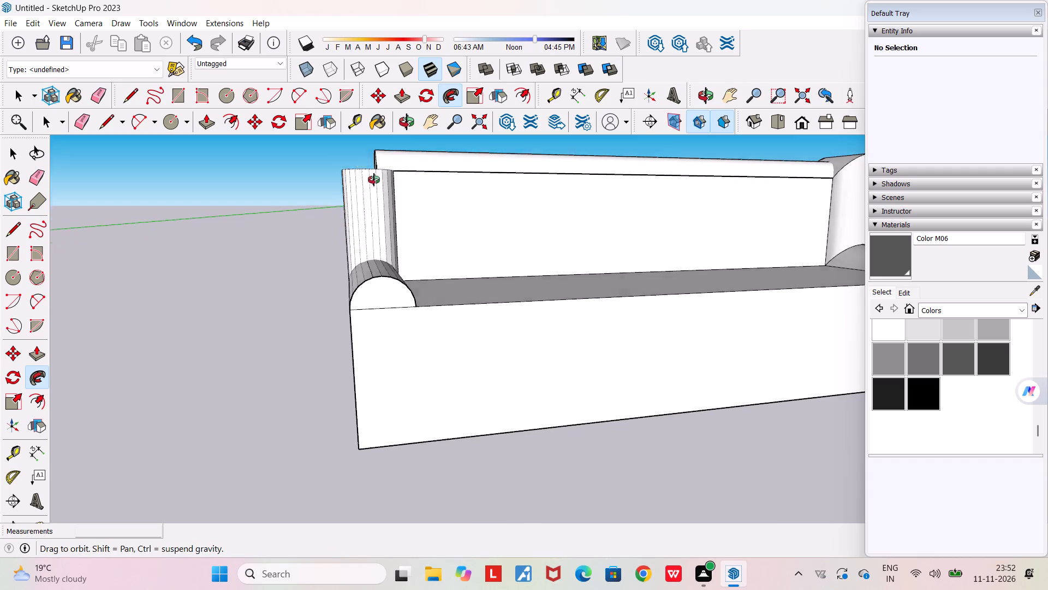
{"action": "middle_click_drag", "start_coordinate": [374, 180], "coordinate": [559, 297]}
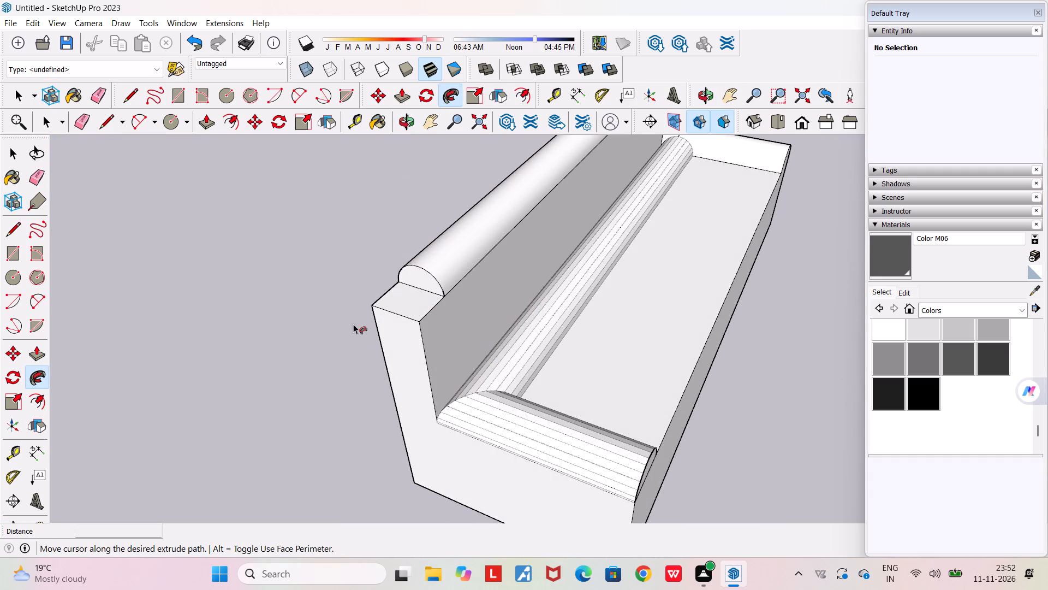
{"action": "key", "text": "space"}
Push the half-round end face of the backrest's rounded top inward about 0.14 m at the bare end.
{"action": "left_click", "coordinate": [422, 278]}
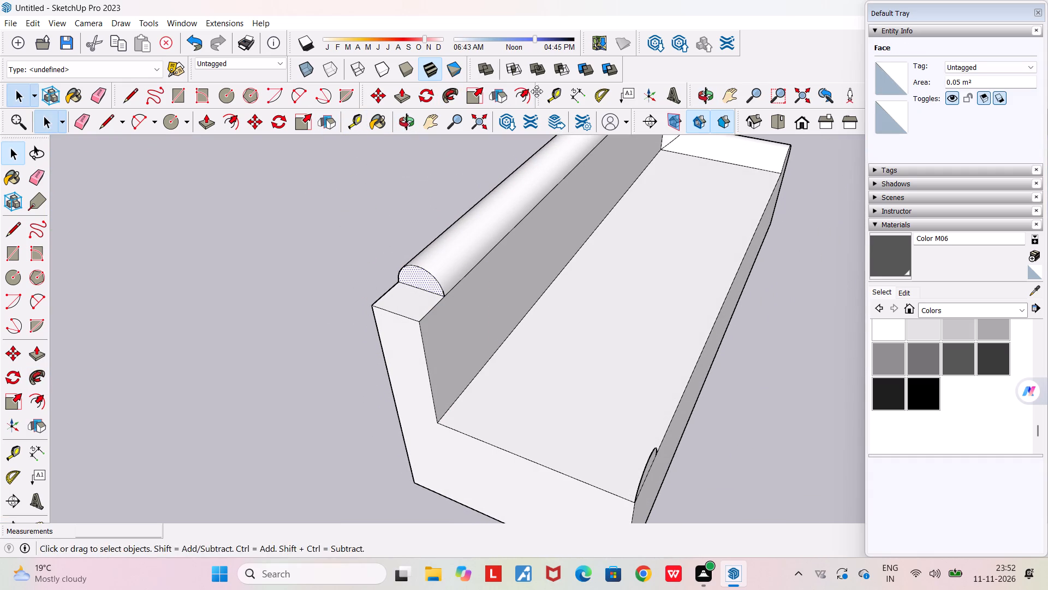
{"action": "left_click", "coordinate": [206, 122]}
{"action": "scroll", "coordinate": [456, 280], "scroll_direction": "up", "scroll_amount": 5}
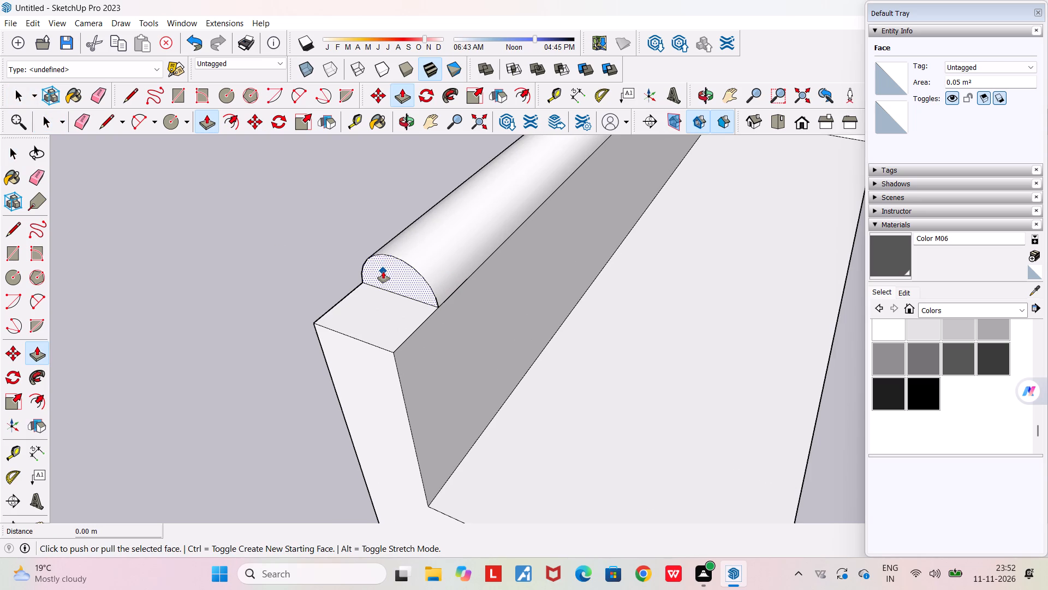
{"action": "left_click", "coordinate": [383, 271]}
{"action": "left_click", "coordinate": [409, 256]}
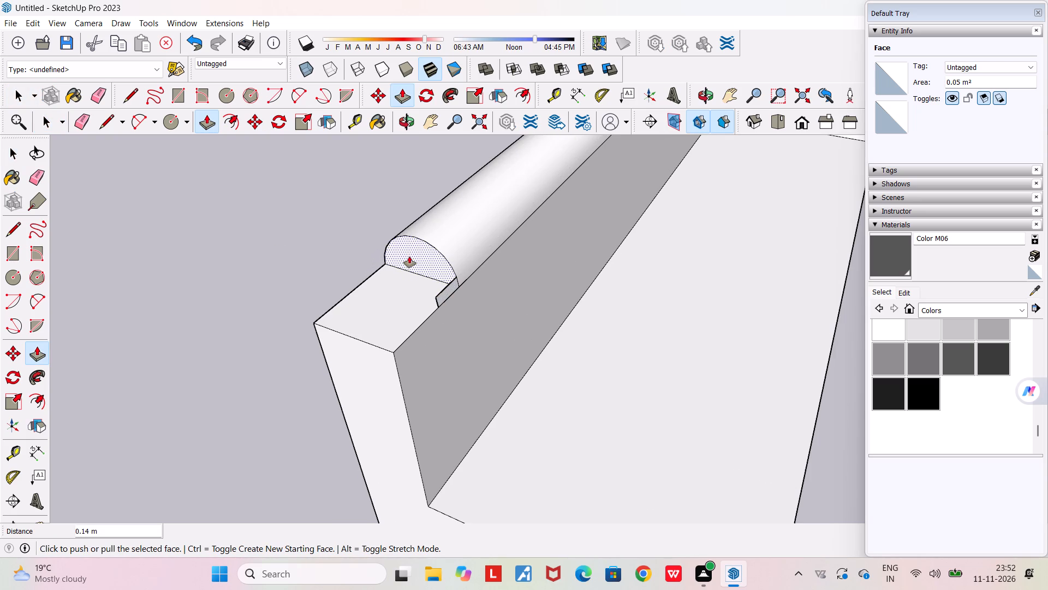
{"action": "scroll", "coordinate": [458, 288], "scroll_direction": "up", "scroll_amount": 7}
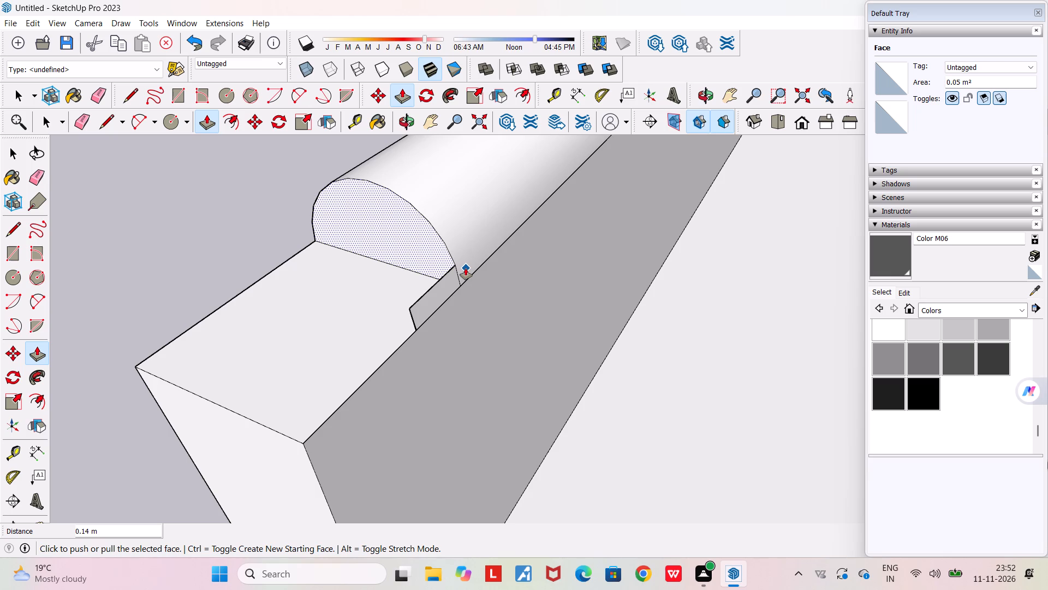
{"action": "key", "text": "Escape"}
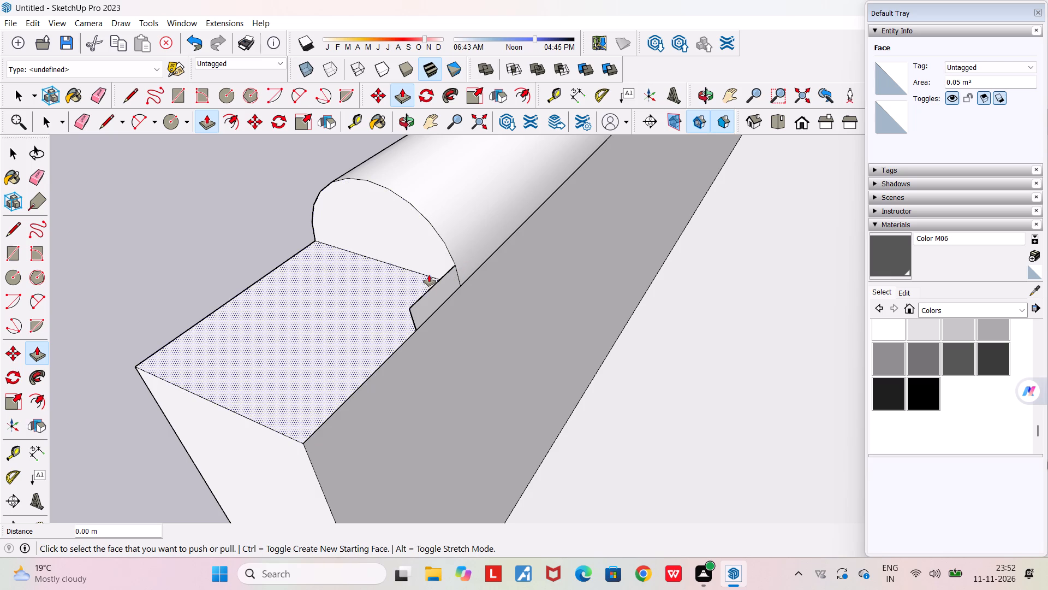
{"action": "key", "text": "space"}
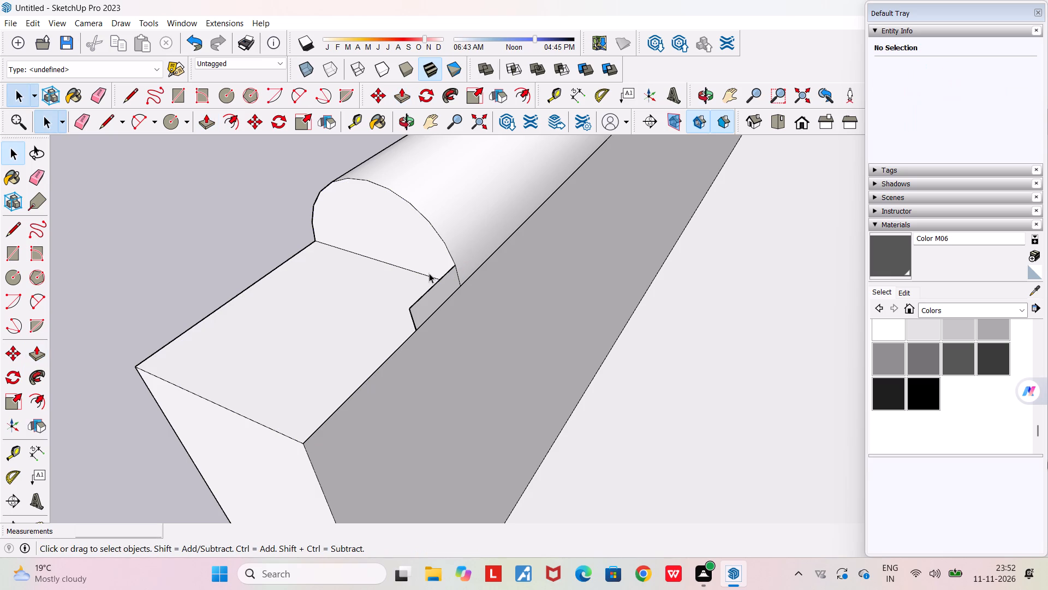
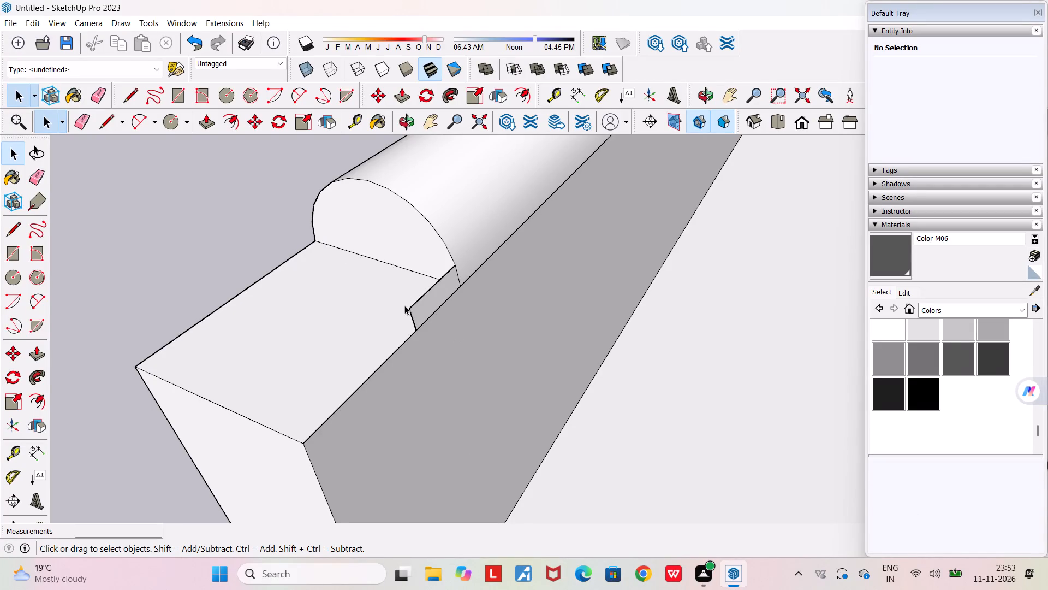
Erase the leftover edges of the small sliver face beside the end of the half-round backrest roll.
{"action": "scroll", "coordinate": [404, 306], "scroll_direction": "up", "scroll_amount": 1}
{"action": "key", "text": "e"}
{"action": "scroll", "coordinate": [417, 322], "scroll_direction": "up", "scroll_amount": 5}
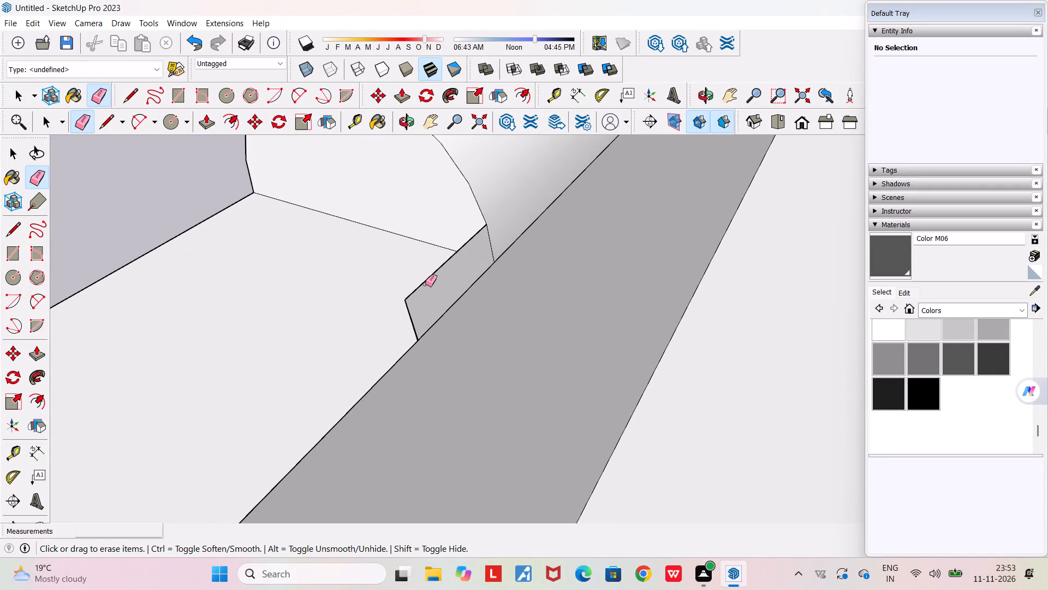
{"action": "left_click_drag", "start_coordinate": [424, 281], "coordinate": [406, 315]}
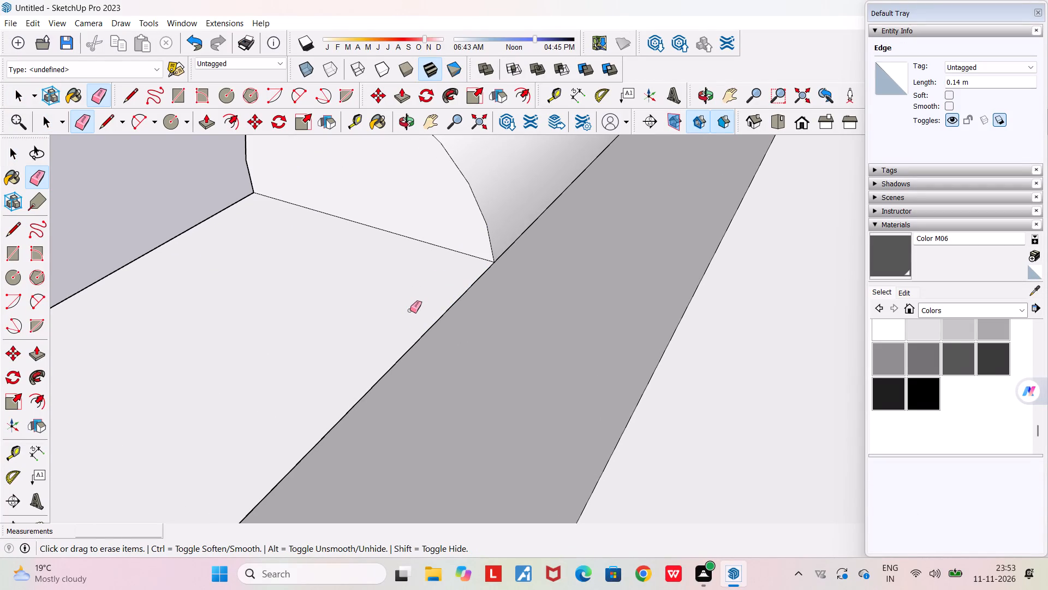
{"action": "scroll", "coordinate": [413, 297], "scroll_direction": "down", "scroll_amount": 16}
{"action": "scroll", "coordinate": [414, 298], "scroll_direction": "down", "scroll_amount": 6}
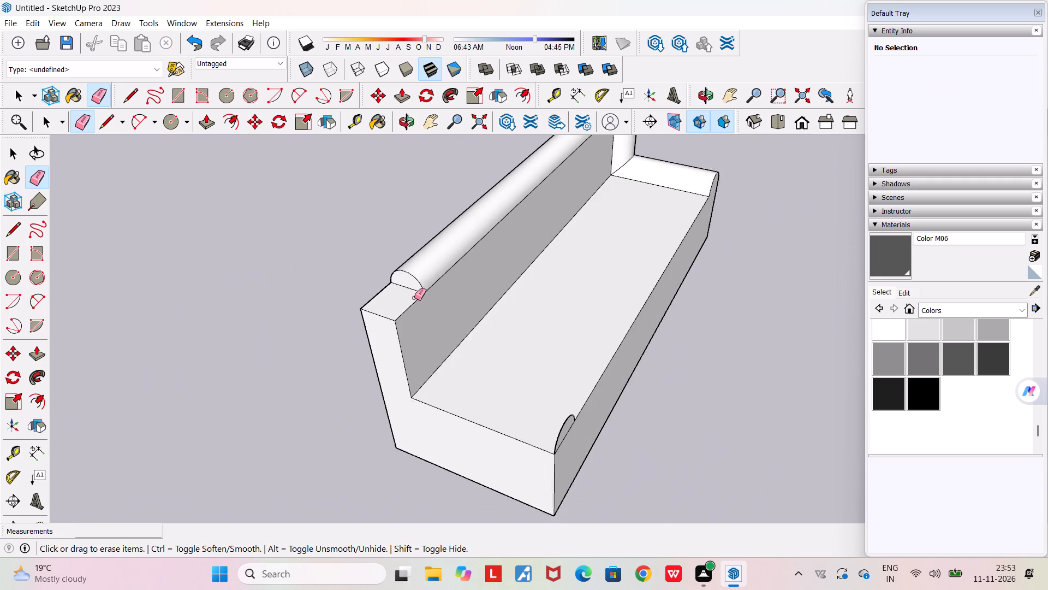
{"action": "scroll", "coordinate": [414, 298], "scroll_direction": "down", "scroll_amount": 2}
{"action": "key", "text": "space"}
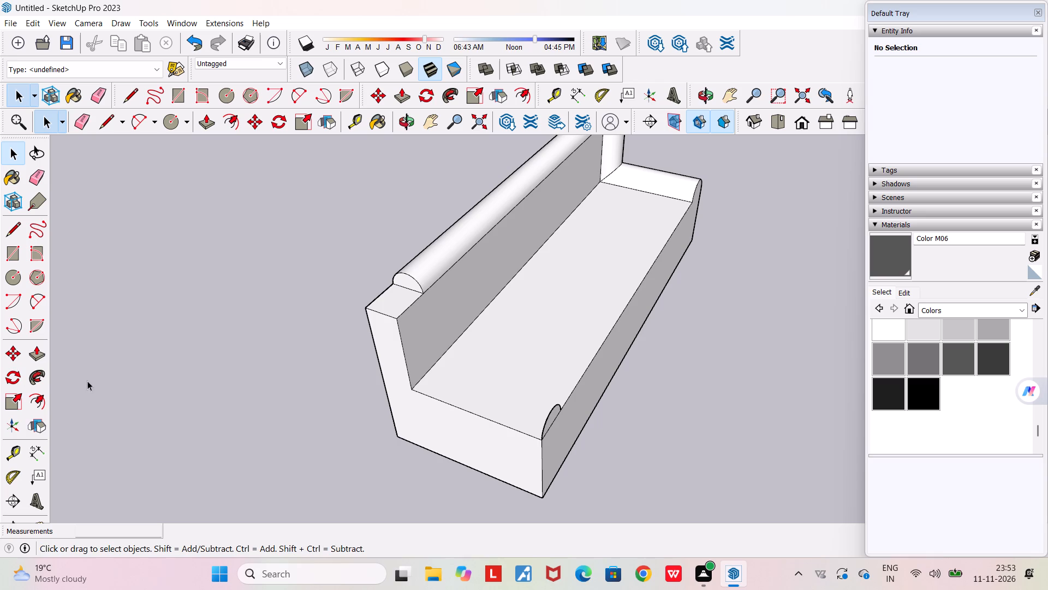
Extrude the half-round profile at the sofa's front corner with Follow Me along the armrest, up the side and across the backrest end's top.
{"action": "left_click", "coordinate": [44, 375]}
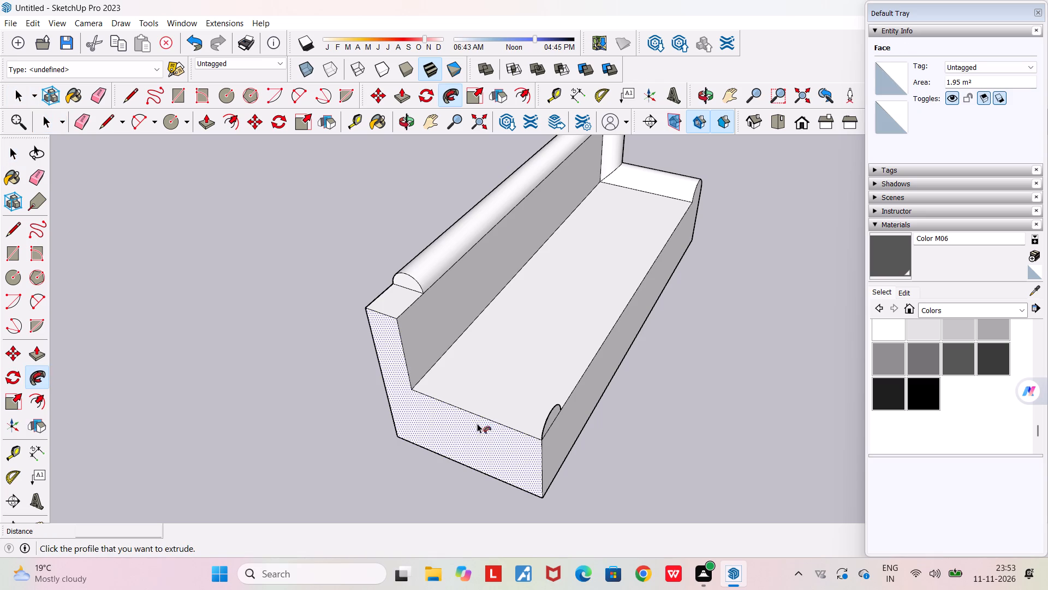
{"action": "scroll", "coordinate": [495, 424], "scroll_direction": "up", "scroll_amount": 4}
{"action": "scroll", "coordinate": [558, 411], "scroll_direction": "up", "scroll_amount": 2}
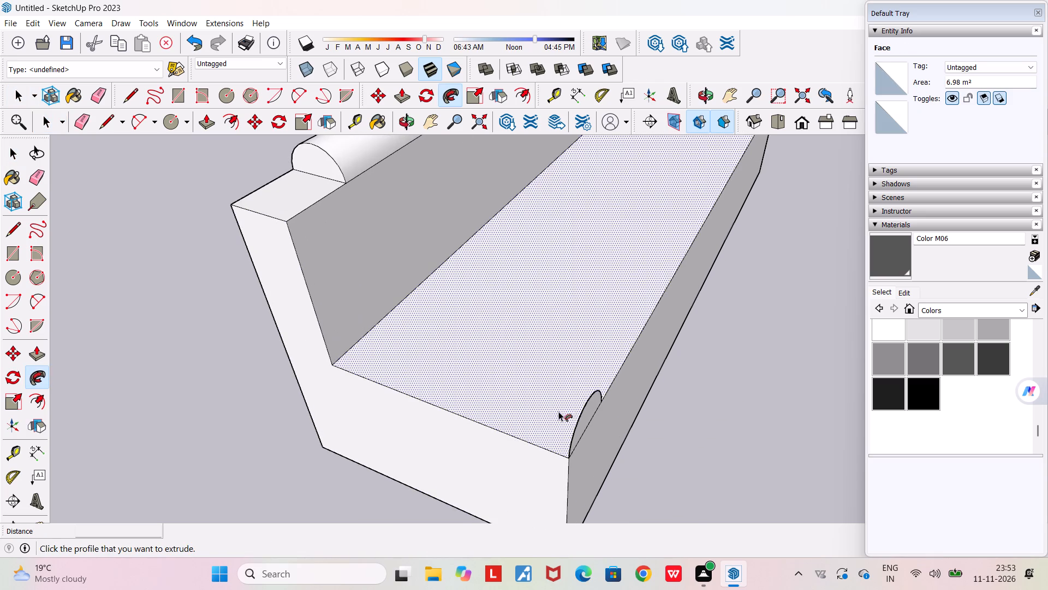
{"action": "middle_click_drag", "start_coordinate": [560, 411], "coordinate": [768, 331]}
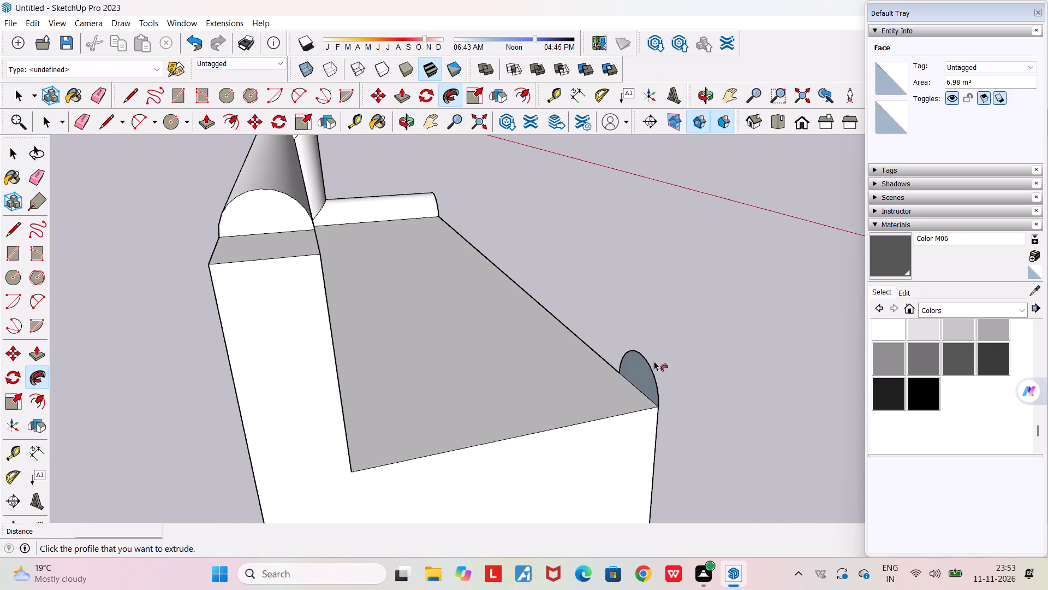
{"action": "scroll", "coordinate": [642, 365], "scroll_direction": "up", "scroll_amount": 5}
{"action": "left_click", "coordinate": [641, 366]}
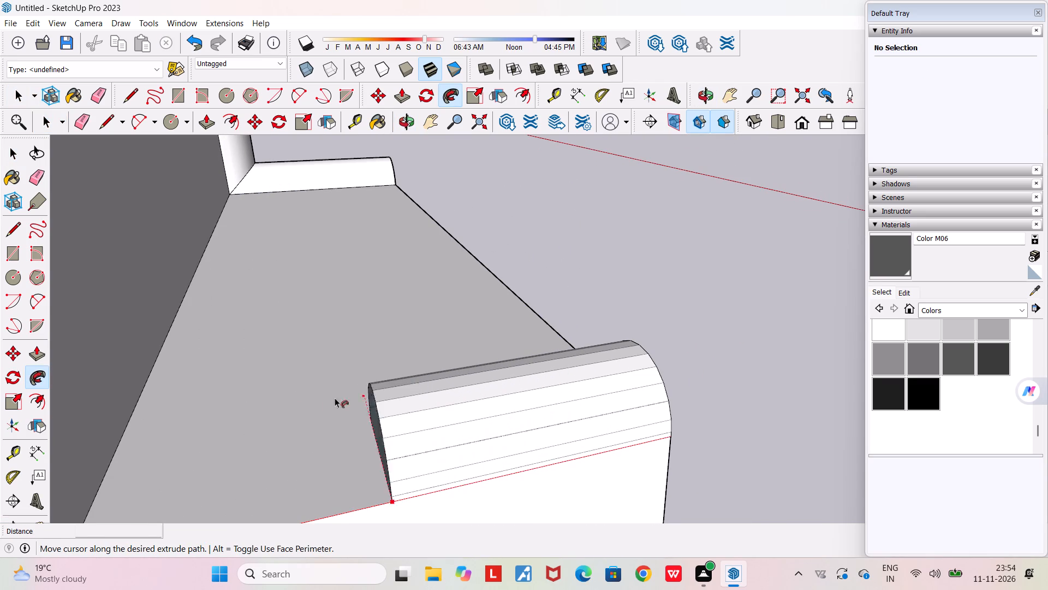
{"action": "middle_click_drag", "start_coordinate": [269, 403], "coordinate": [106, 407]}
{"action": "scroll", "coordinate": [106, 407], "scroll_direction": "down", "scroll_amount": 13}
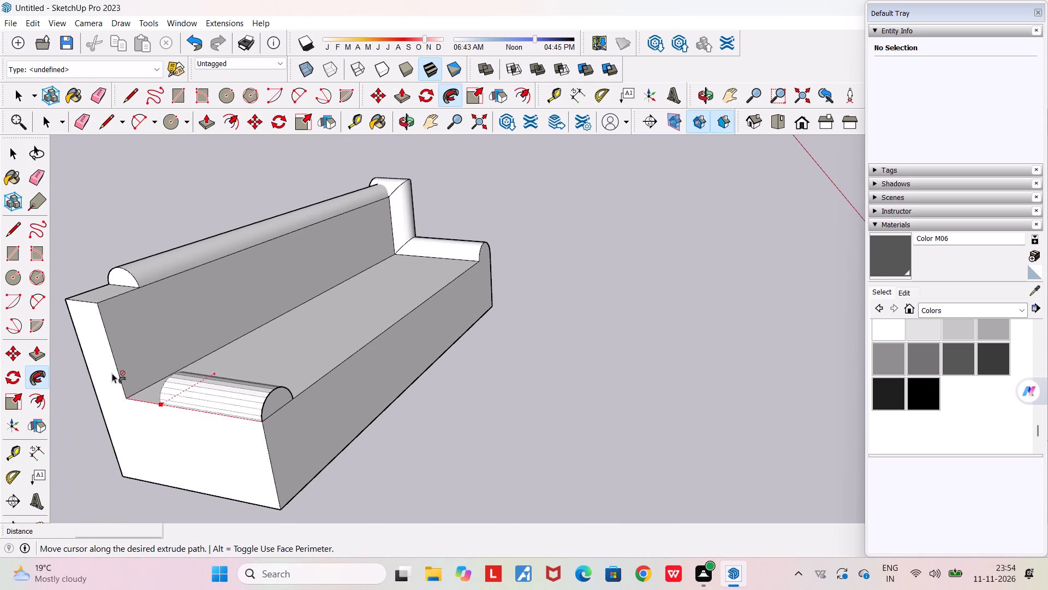
{"action": "scroll", "coordinate": [79, 293], "scroll_direction": "up", "scroll_amount": 3}
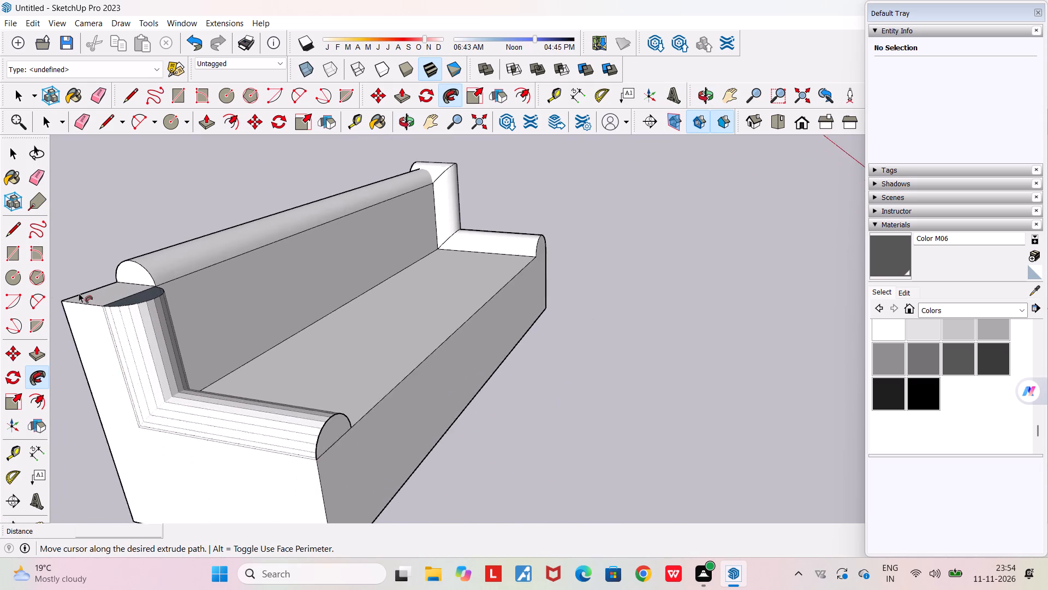
{"action": "scroll", "coordinate": [79, 293], "scroll_direction": "up", "scroll_amount": 9}
{"action": "scroll", "coordinate": [80, 300], "scroll_direction": "down", "scroll_amount": 11}
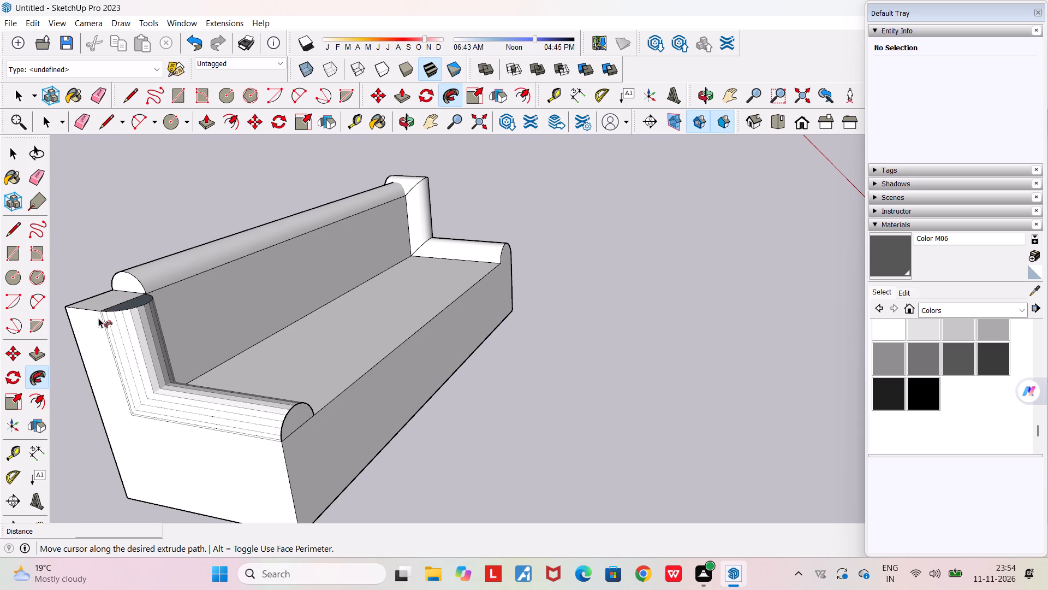
{"action": "middle_click_drag", "start_coordinate": [98, 317], "coordinate": [274, 314]}
{"action": "scroll", "coordinate": [274, 314], "scroll_direction": "down", "scroll_amount": 6}
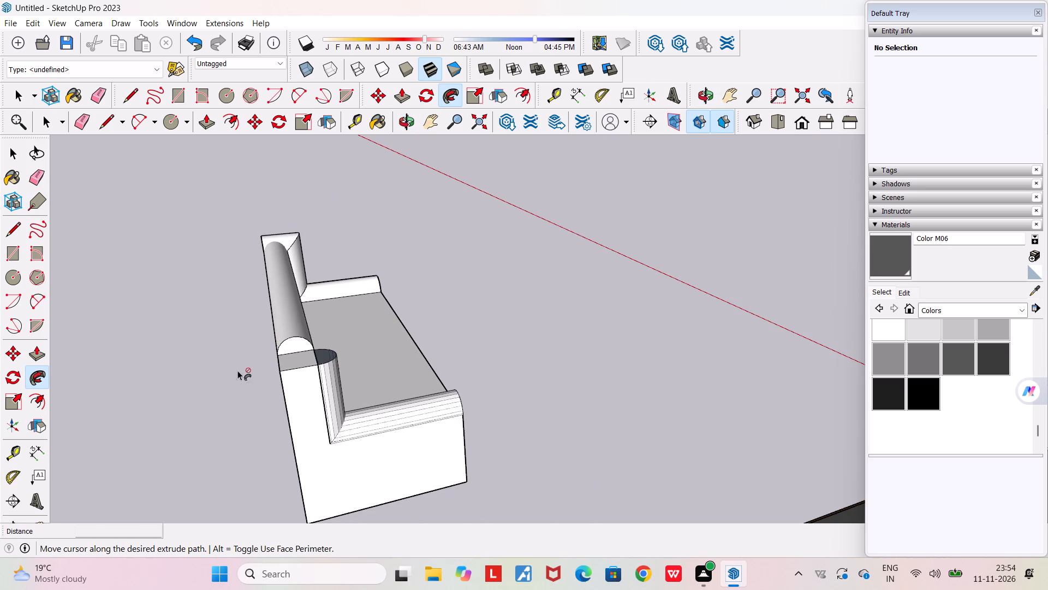
{"action": "left_click", "coordinate": [199, 297]}
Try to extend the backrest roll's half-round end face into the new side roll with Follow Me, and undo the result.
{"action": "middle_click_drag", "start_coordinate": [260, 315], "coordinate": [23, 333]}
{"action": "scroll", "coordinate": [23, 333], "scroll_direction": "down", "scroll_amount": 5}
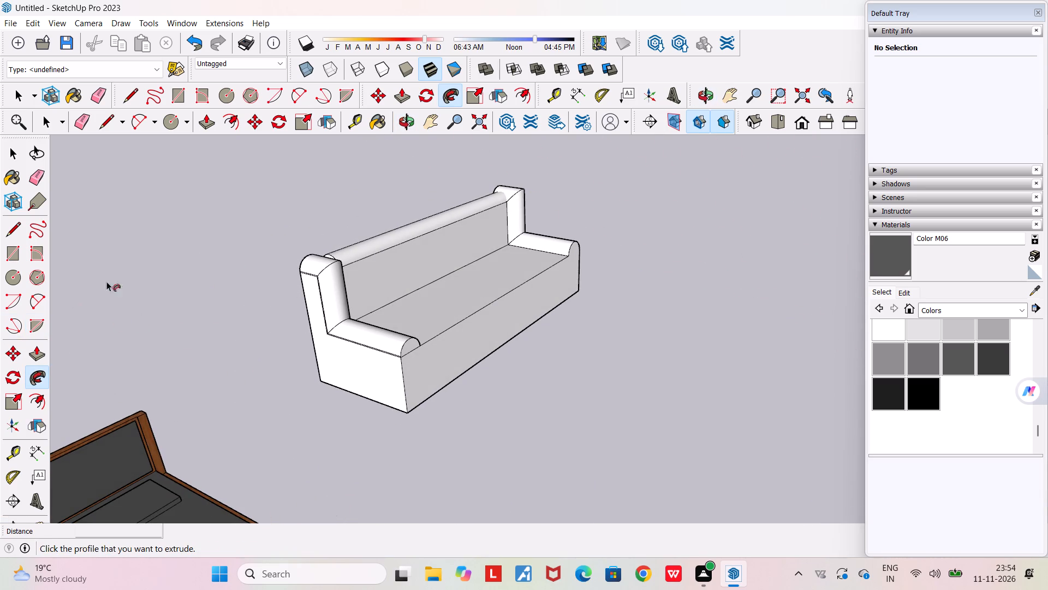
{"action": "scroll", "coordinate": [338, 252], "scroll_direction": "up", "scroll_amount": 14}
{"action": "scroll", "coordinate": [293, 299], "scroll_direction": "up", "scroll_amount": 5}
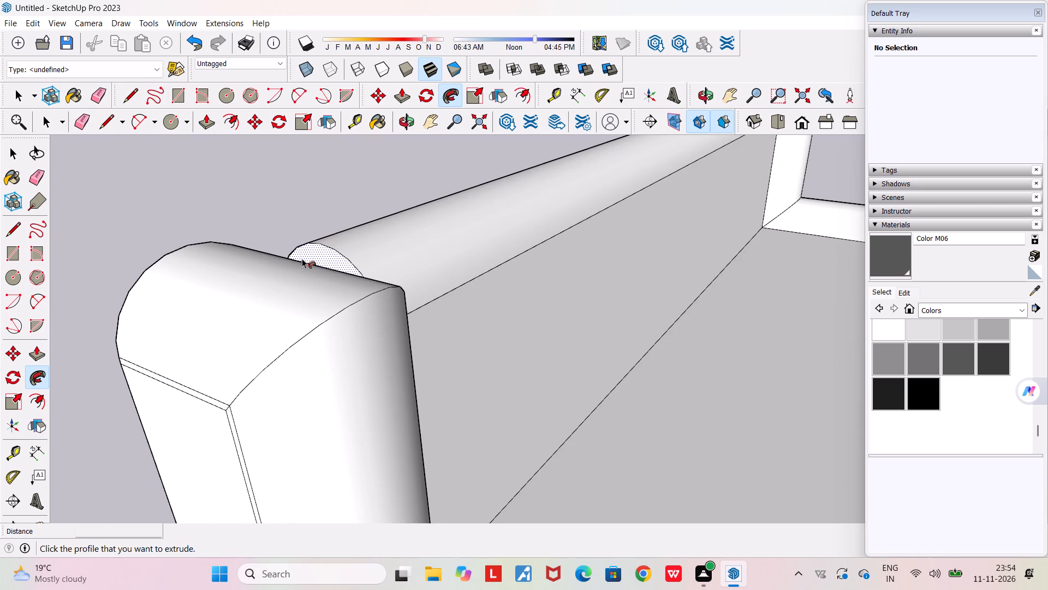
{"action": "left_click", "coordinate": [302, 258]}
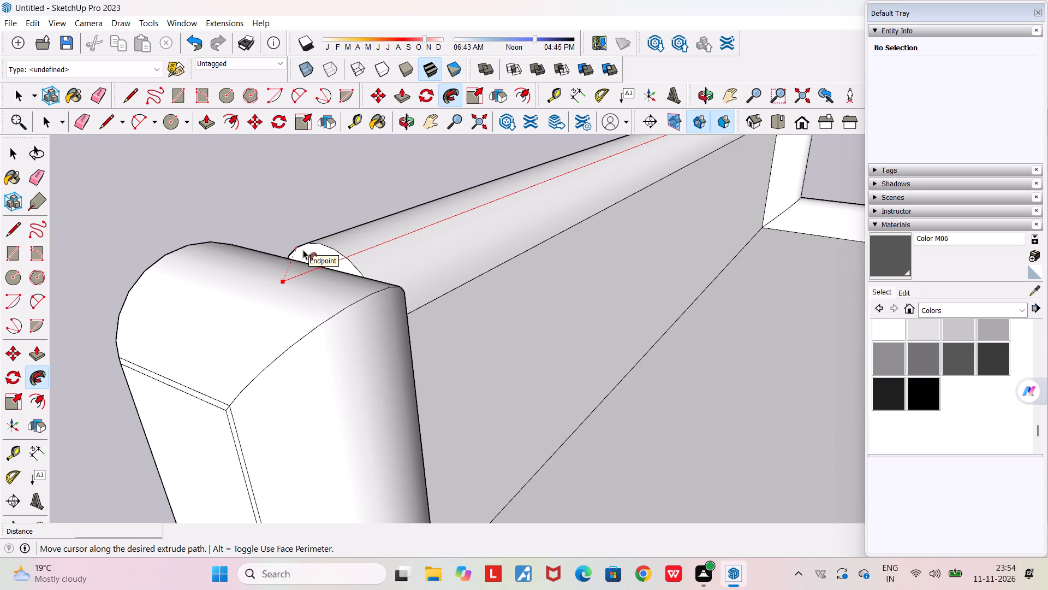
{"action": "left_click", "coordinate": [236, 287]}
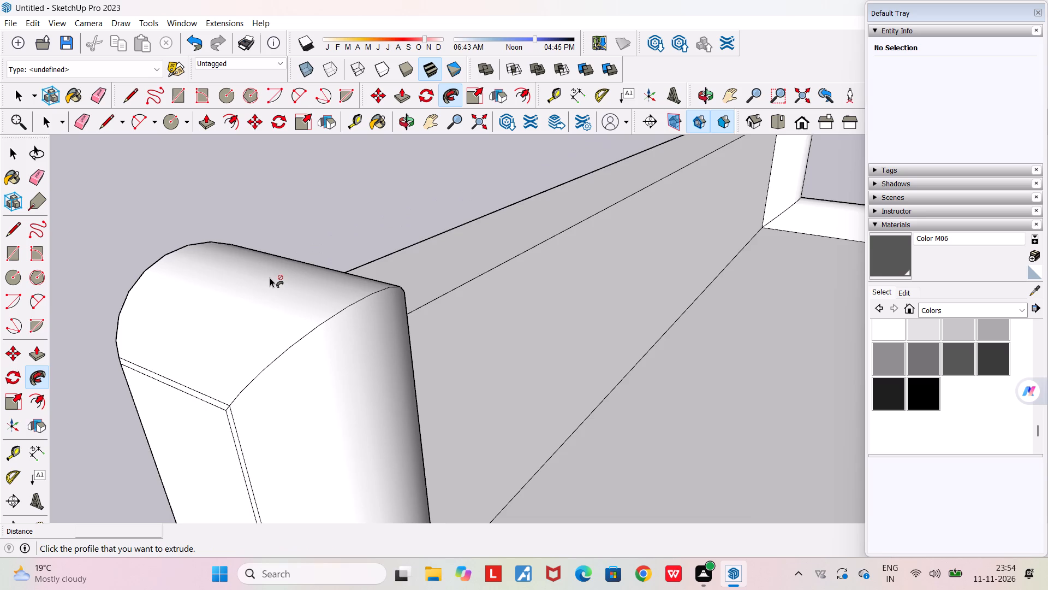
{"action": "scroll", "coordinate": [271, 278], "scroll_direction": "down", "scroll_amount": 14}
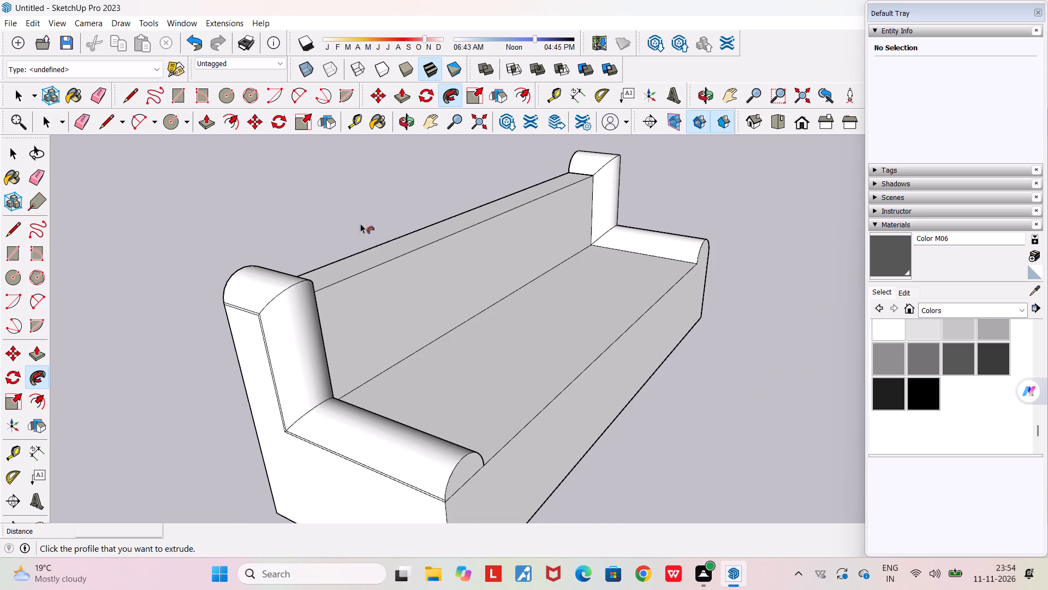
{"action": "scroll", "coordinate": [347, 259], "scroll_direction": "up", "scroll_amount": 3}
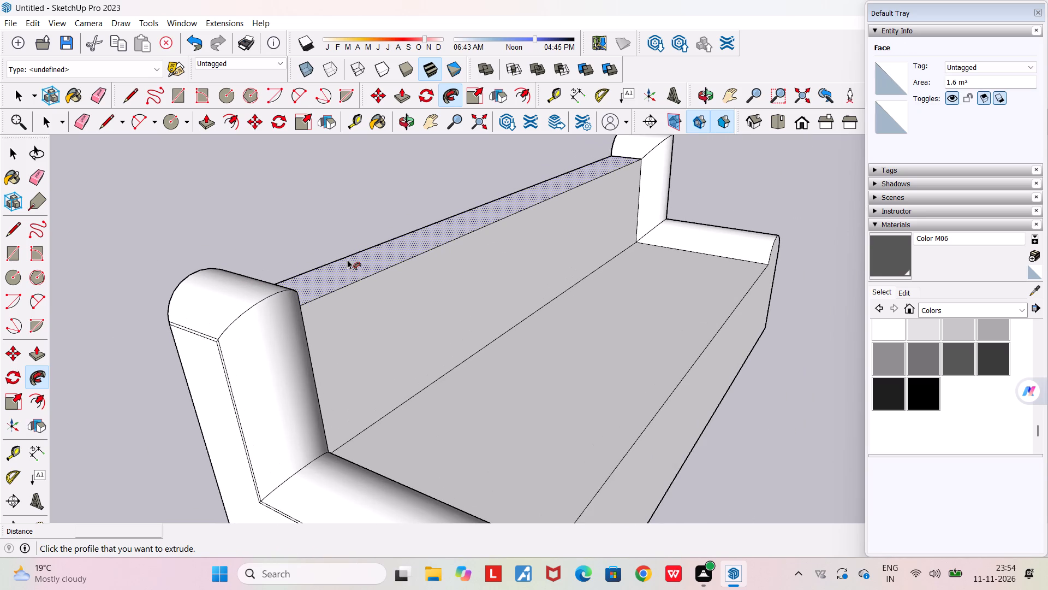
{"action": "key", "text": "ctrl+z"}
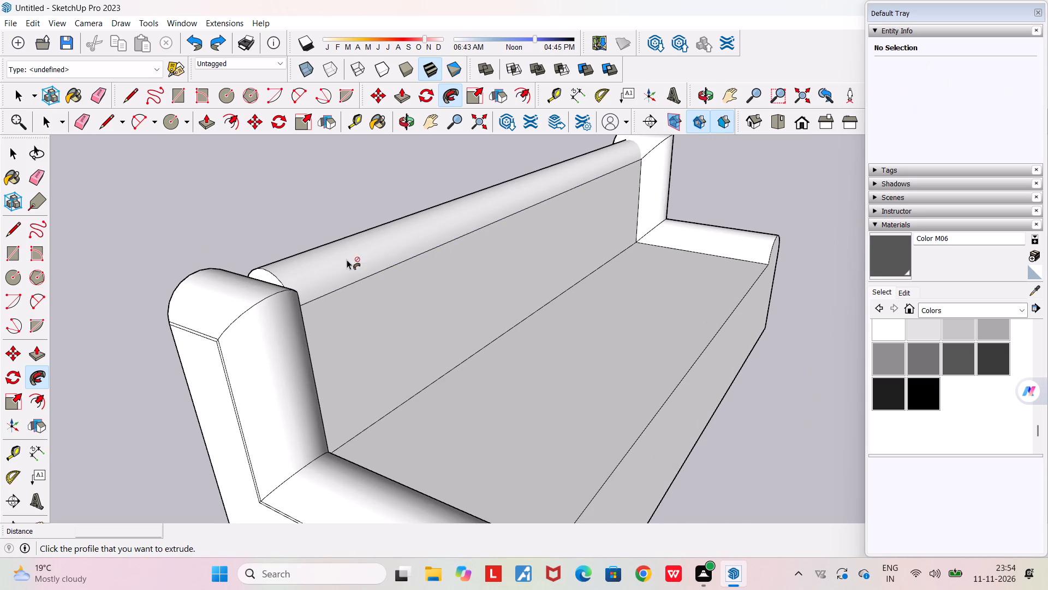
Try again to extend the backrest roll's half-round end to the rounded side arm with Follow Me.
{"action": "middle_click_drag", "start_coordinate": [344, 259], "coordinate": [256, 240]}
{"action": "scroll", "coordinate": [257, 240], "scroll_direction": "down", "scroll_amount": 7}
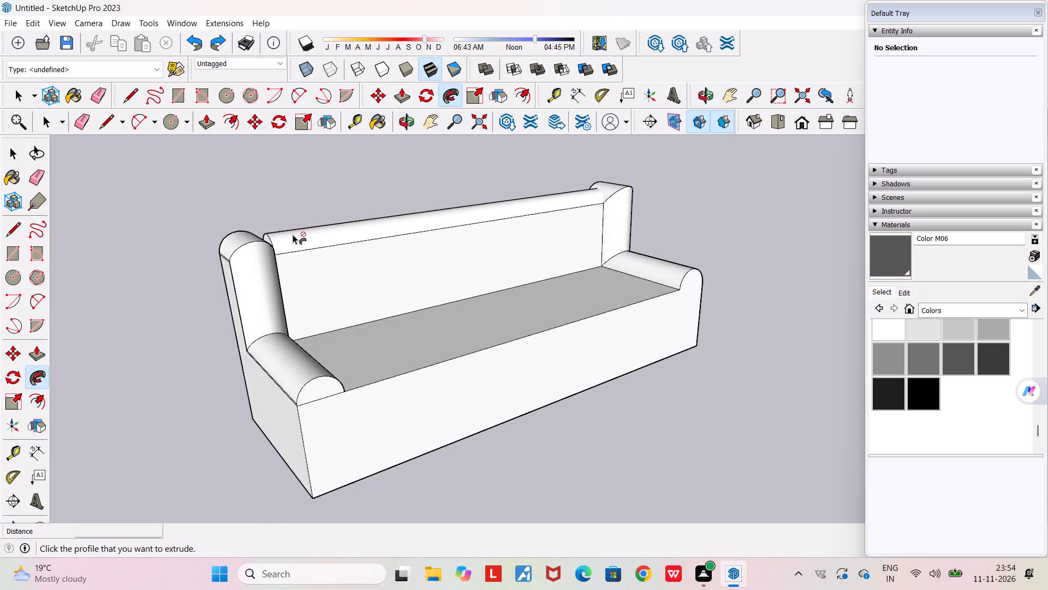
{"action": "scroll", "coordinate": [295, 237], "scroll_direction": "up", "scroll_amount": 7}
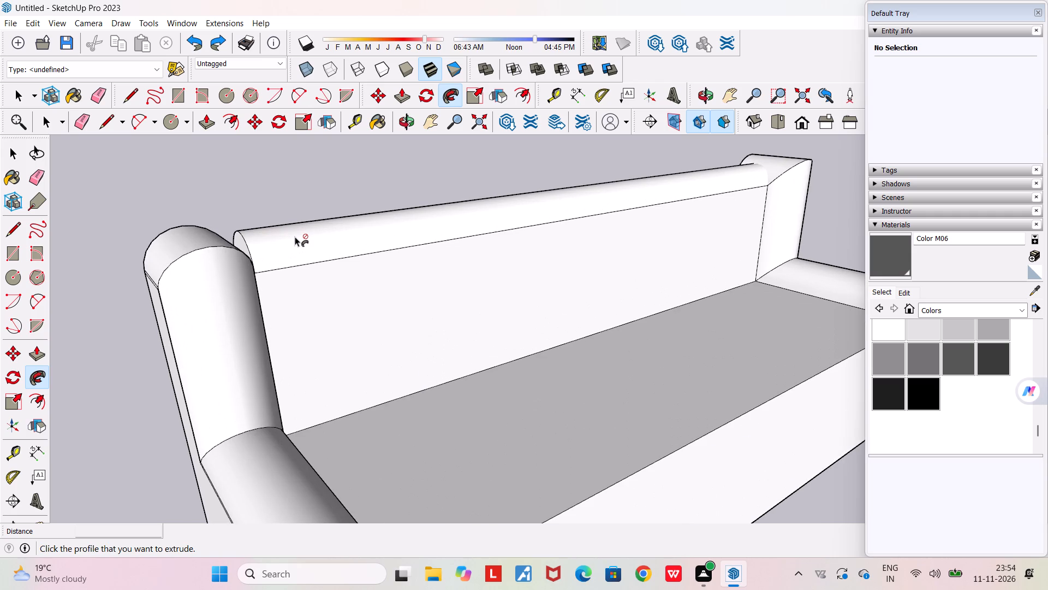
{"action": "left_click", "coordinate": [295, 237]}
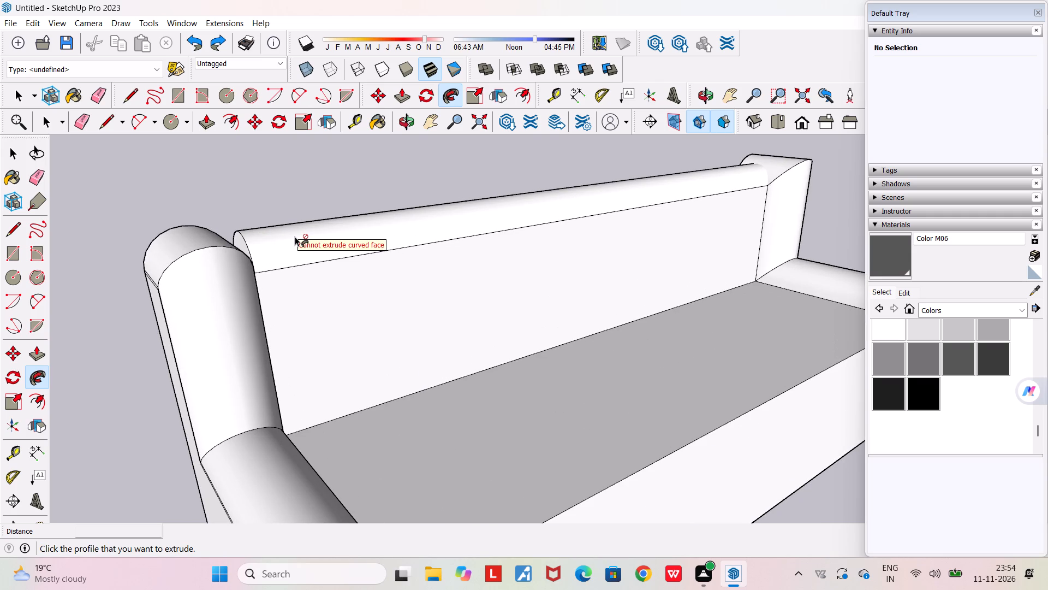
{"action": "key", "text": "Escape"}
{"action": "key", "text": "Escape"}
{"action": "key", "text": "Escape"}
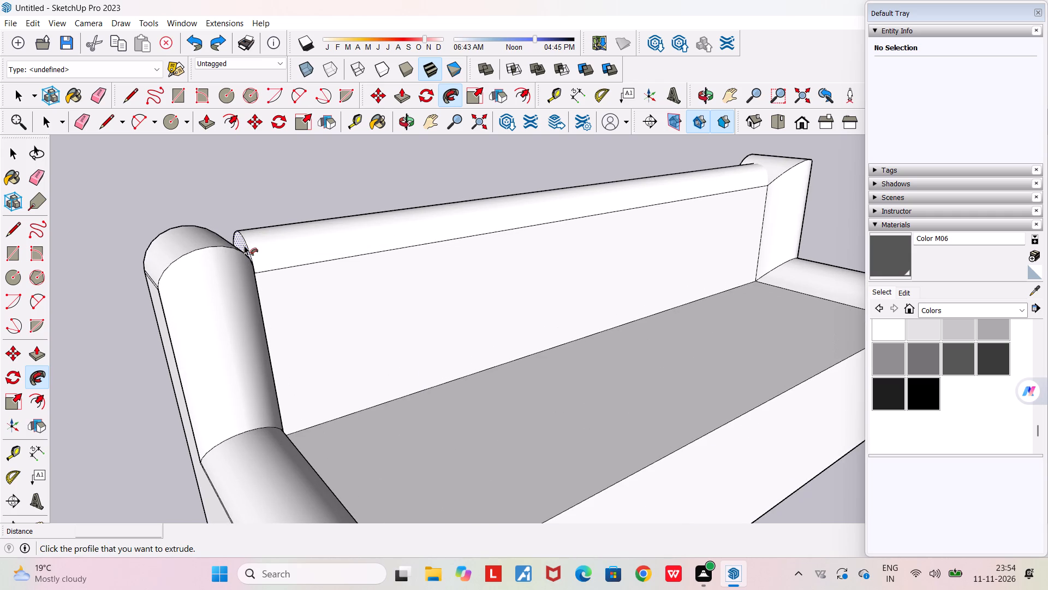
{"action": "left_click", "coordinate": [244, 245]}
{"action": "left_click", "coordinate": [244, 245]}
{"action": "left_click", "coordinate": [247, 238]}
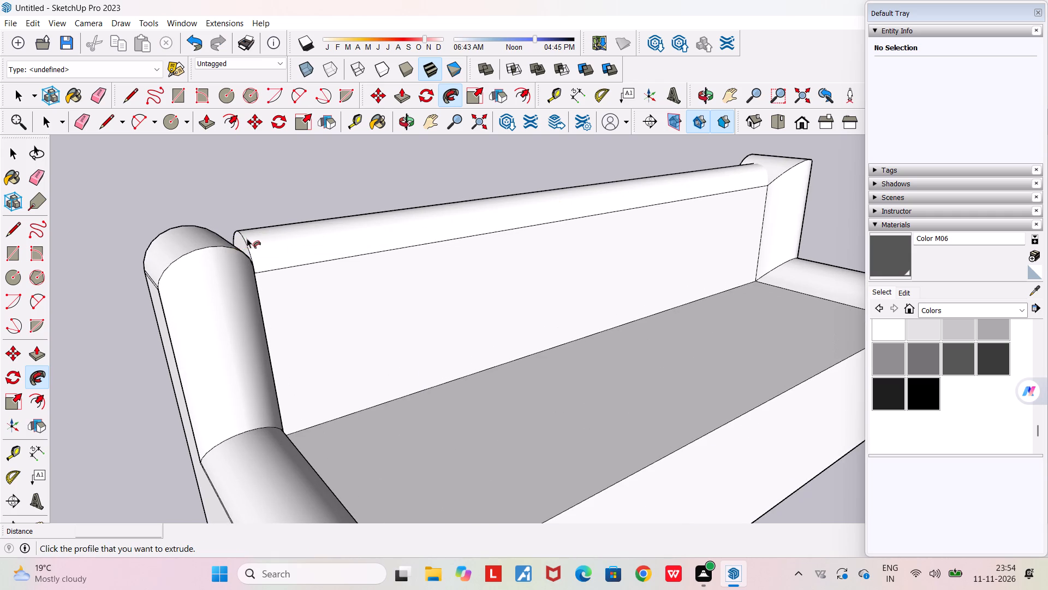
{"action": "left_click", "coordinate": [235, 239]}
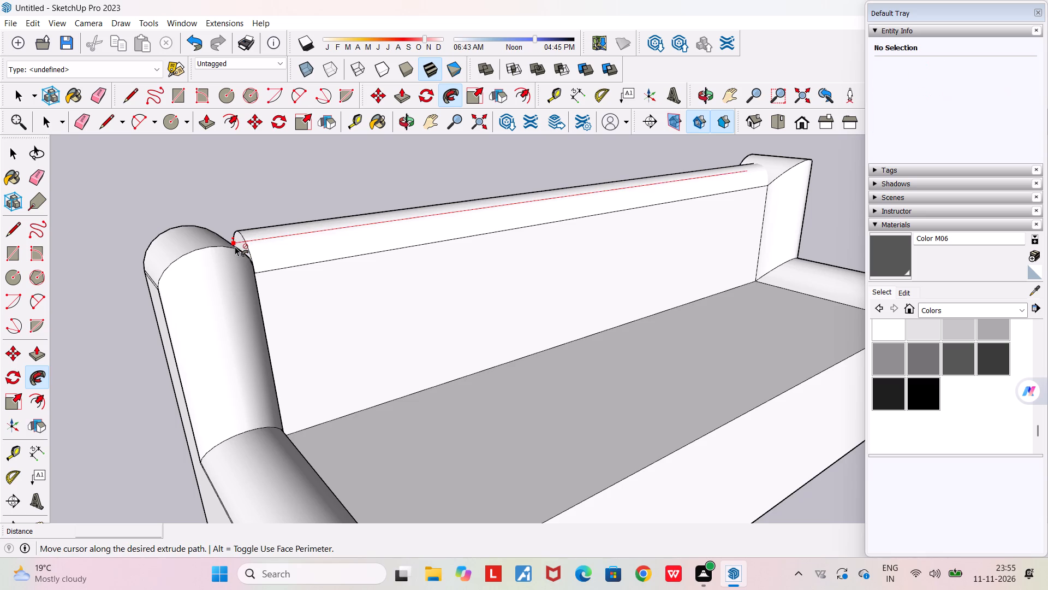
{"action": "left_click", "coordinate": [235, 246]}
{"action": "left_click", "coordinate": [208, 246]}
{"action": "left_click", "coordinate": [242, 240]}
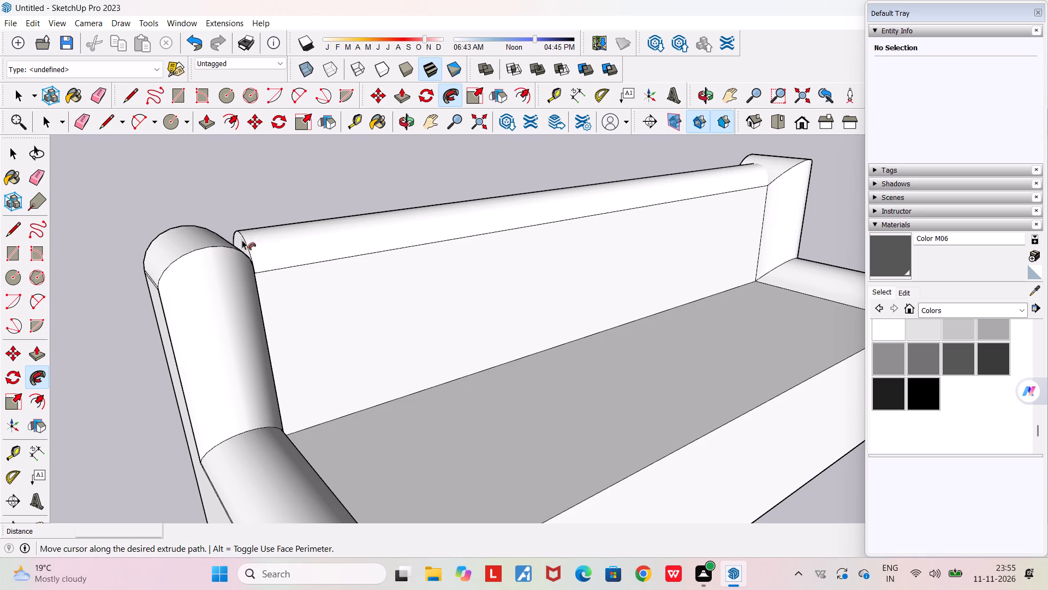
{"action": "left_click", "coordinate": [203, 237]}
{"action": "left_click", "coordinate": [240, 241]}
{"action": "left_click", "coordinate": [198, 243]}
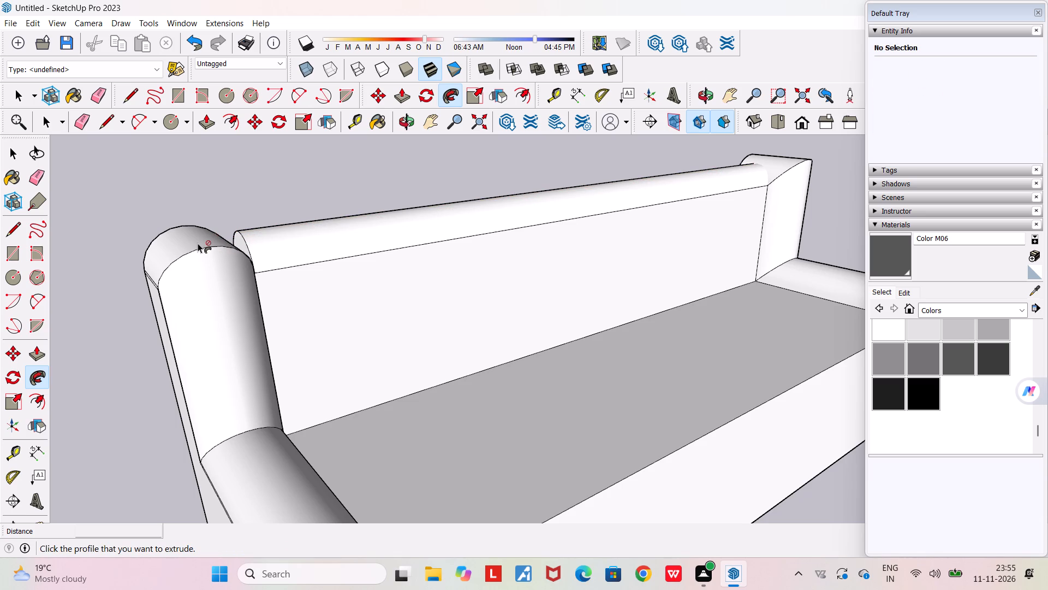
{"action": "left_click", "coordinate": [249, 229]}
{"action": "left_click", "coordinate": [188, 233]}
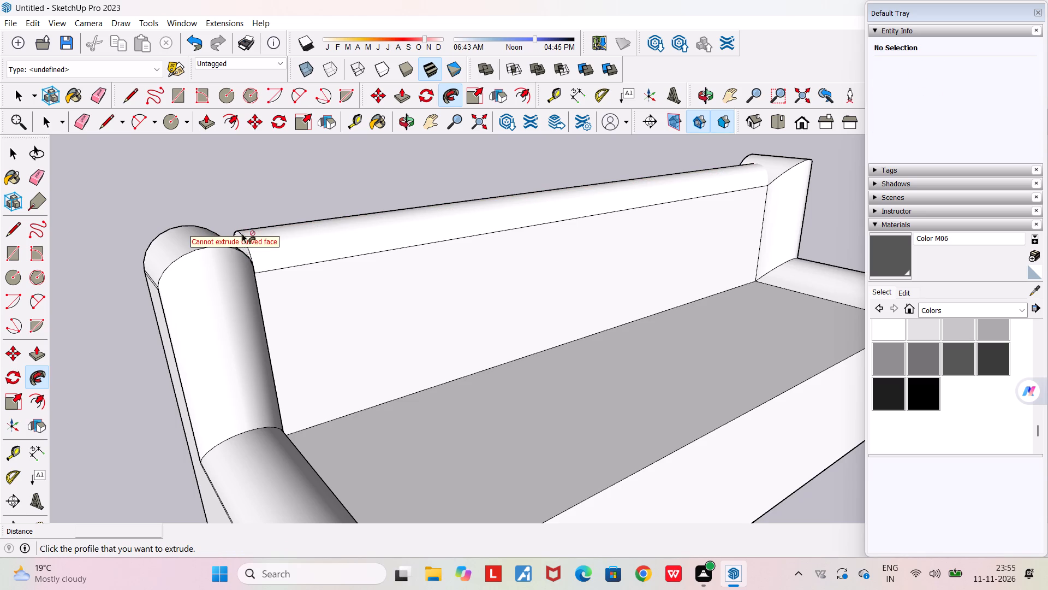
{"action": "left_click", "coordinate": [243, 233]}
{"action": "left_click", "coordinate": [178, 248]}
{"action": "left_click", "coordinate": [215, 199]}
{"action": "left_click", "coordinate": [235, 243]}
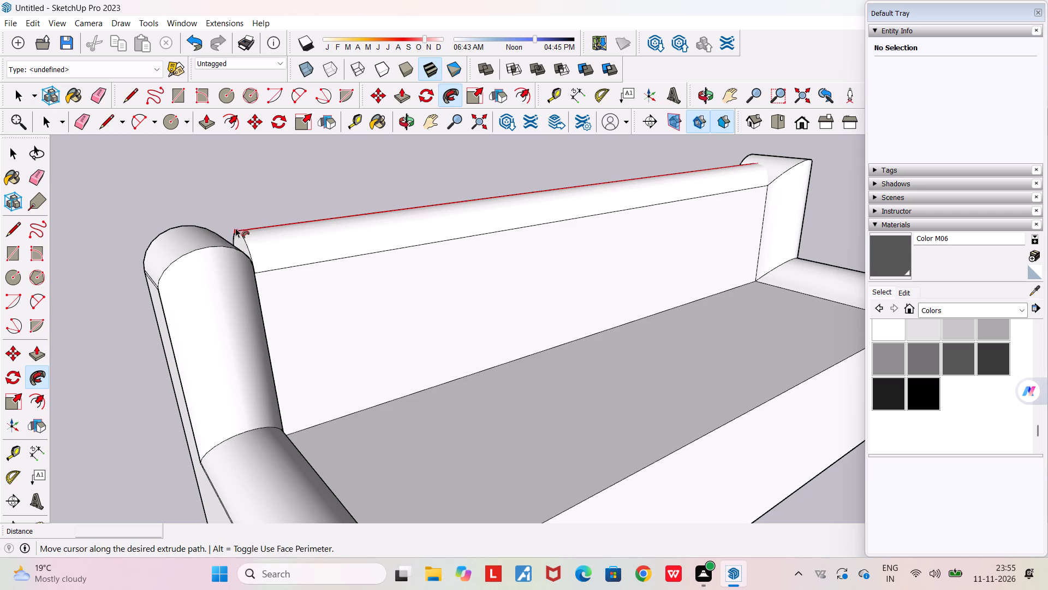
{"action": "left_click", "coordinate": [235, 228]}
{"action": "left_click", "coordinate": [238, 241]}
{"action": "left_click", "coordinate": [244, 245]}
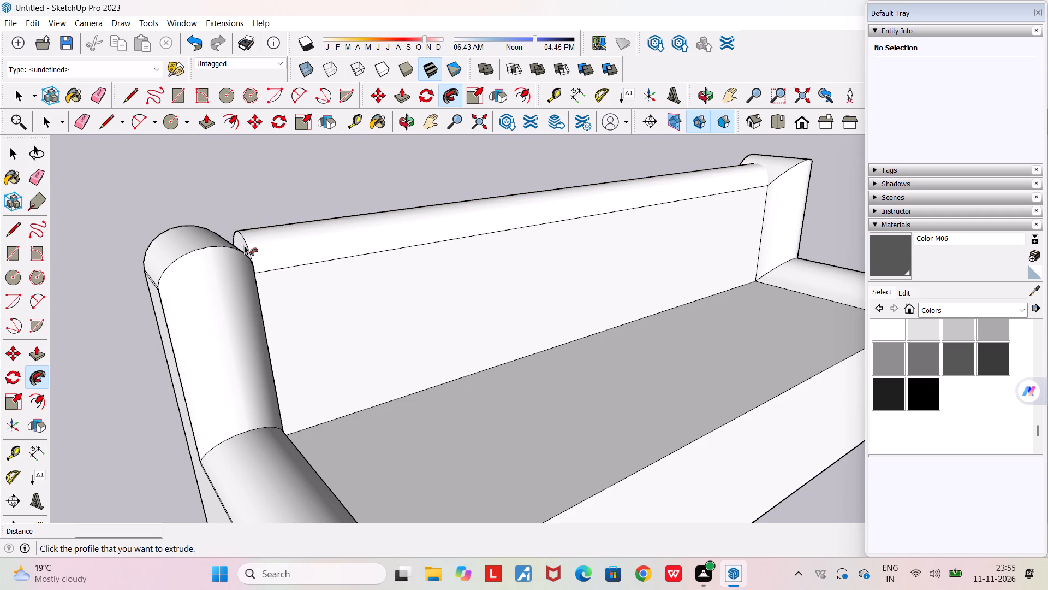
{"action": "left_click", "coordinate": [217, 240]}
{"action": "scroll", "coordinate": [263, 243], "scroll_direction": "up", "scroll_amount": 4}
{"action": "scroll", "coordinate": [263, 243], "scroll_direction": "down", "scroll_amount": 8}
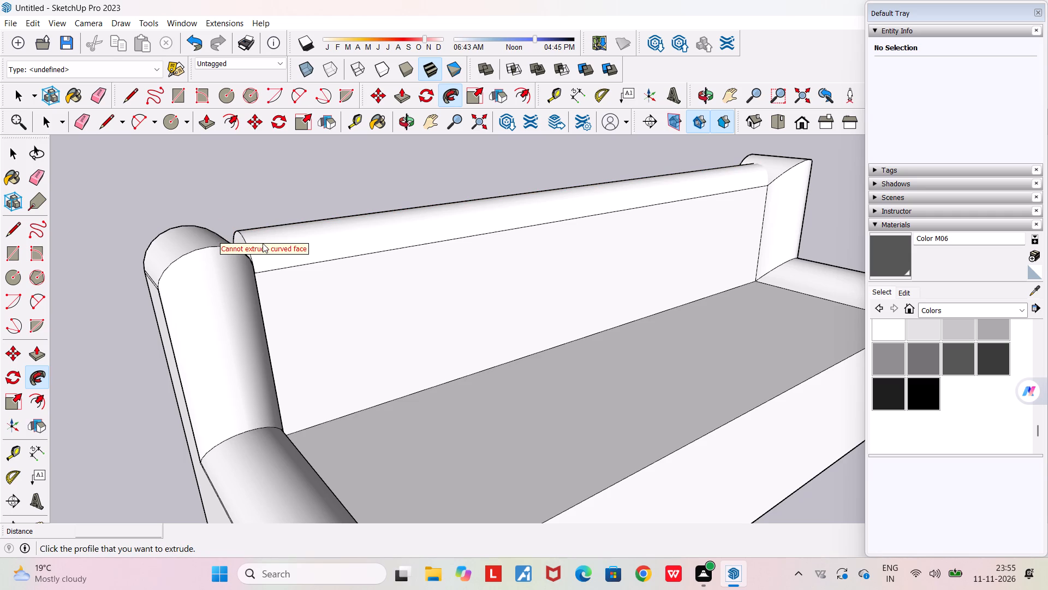
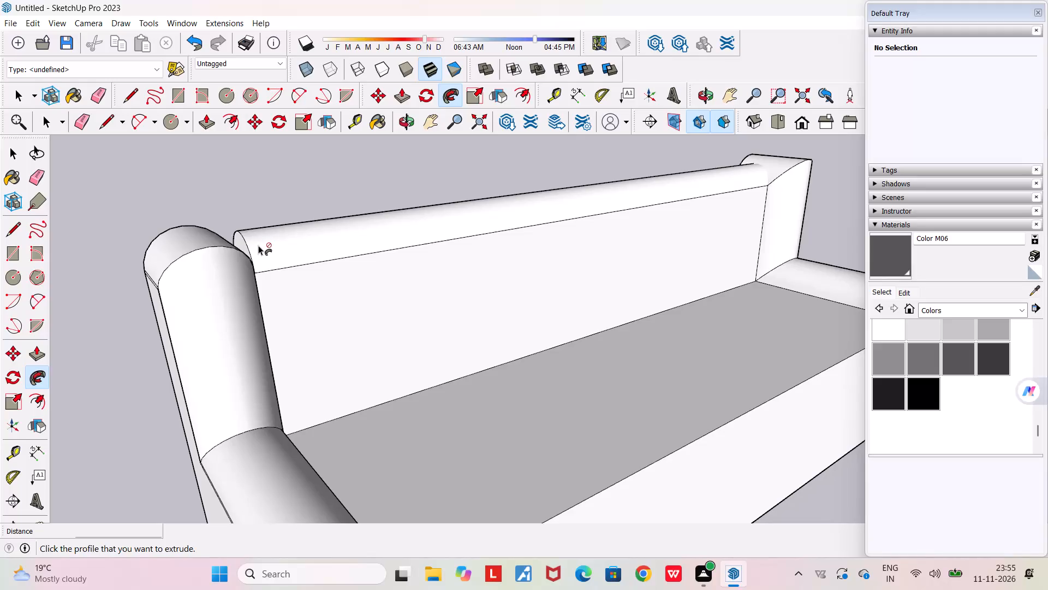
Delete the curved surface of the half-round roll along the top of the backrest.
{"action": "key", "text": "Escape"}
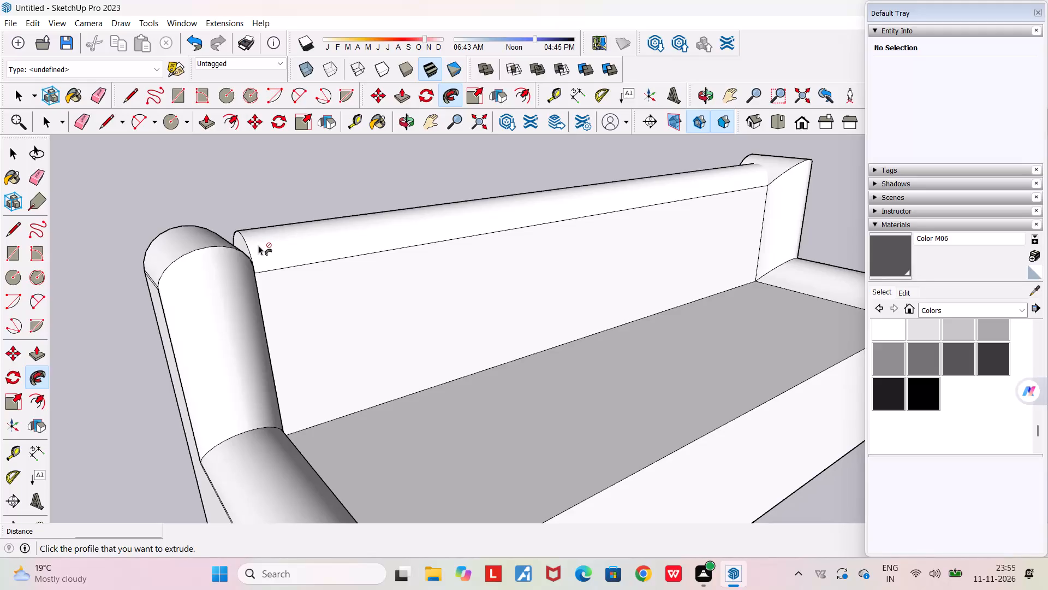
{"action": "key", "text": "space"}
{"action": "scroll", "coordinate": [258, 245], "scroll_direction": "up", "scroll_amount": 2}
{"action": "left_click", "coordinate": [258, 245]}
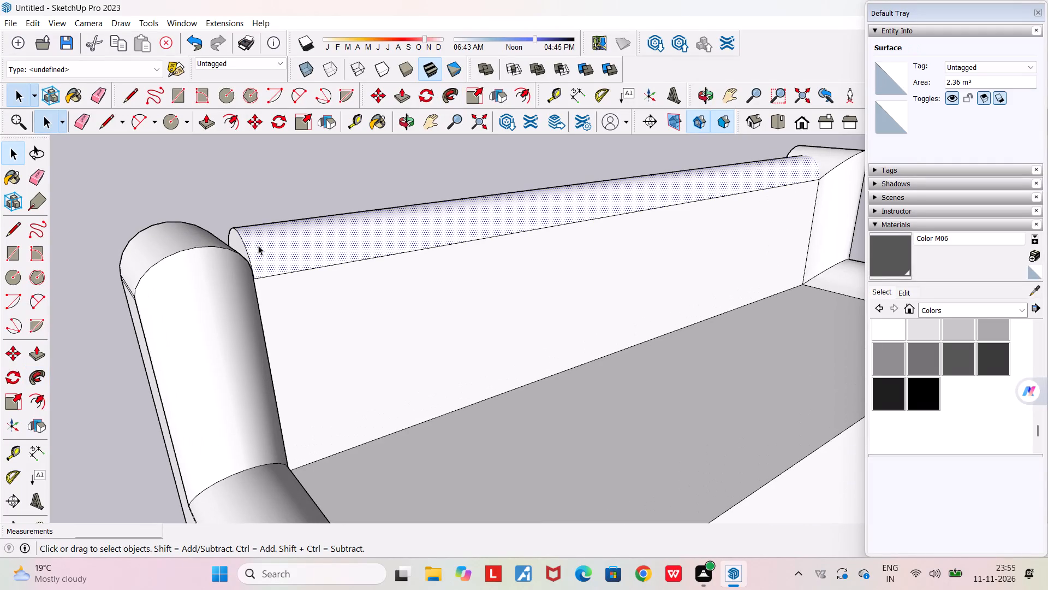
{"action": "key", "text": "Delete"}
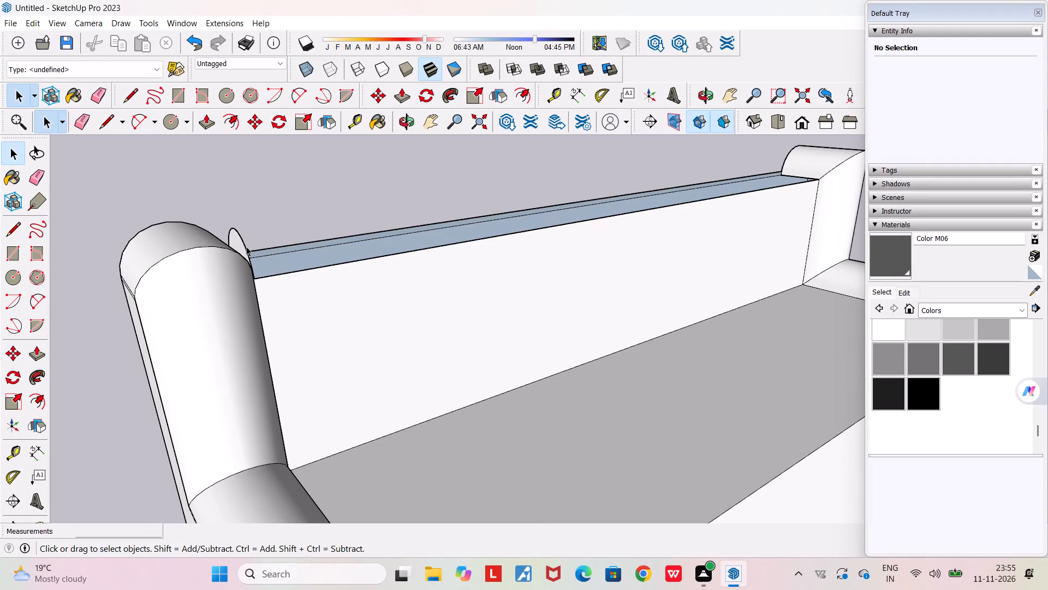
{"action": "left_click_drag", "start_coordinate": [231, 240], "coordinate": [253, 240]}
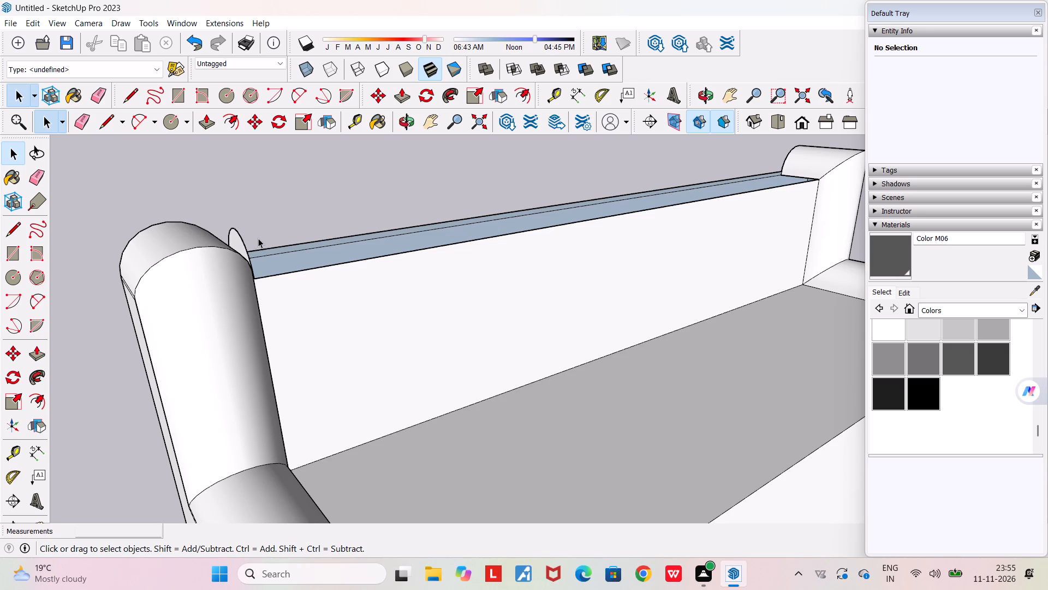
{"action": "key", "text": "space"}
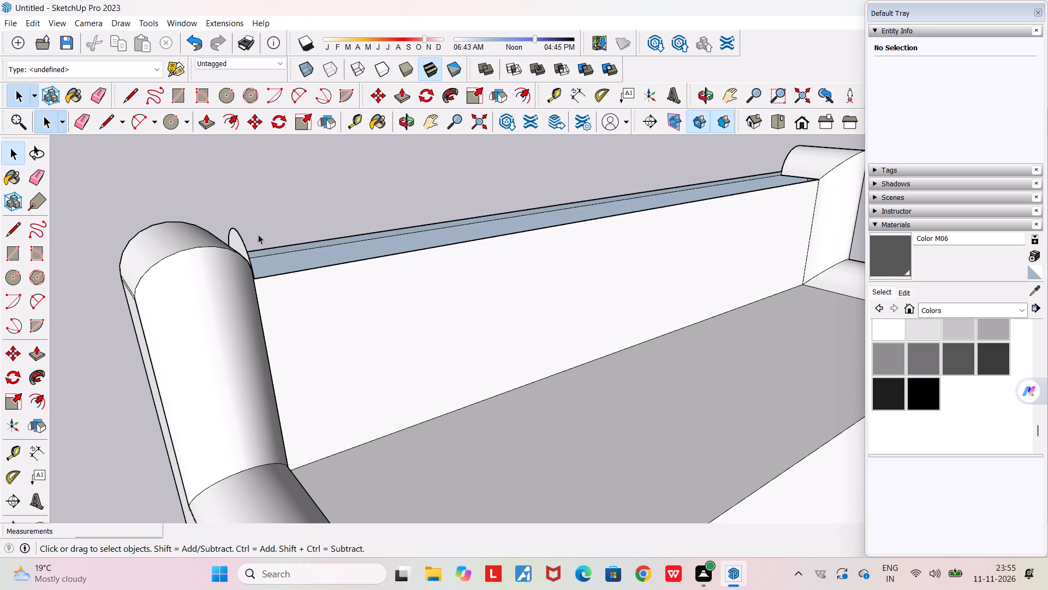
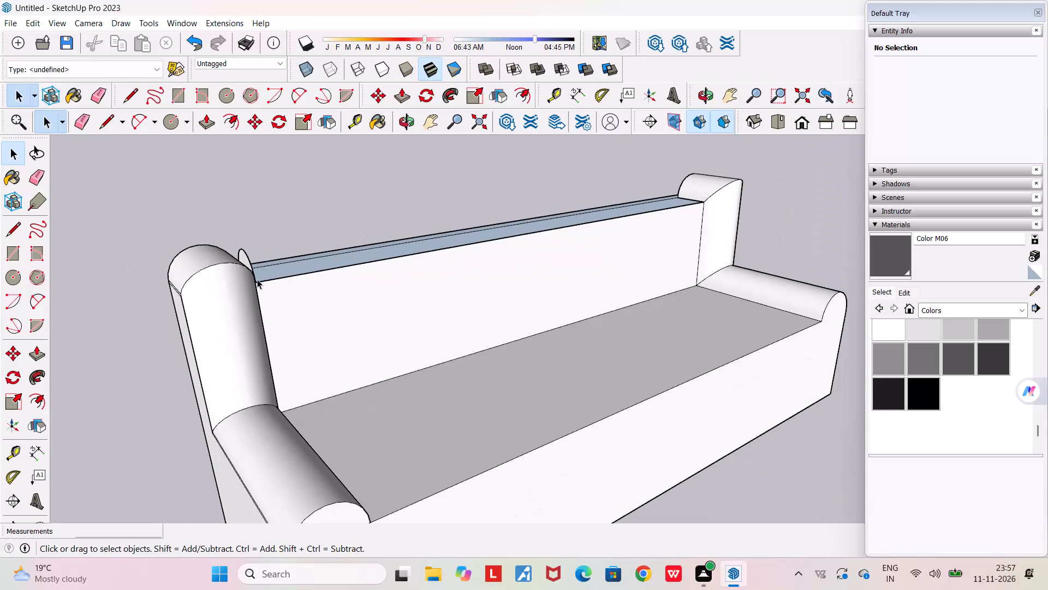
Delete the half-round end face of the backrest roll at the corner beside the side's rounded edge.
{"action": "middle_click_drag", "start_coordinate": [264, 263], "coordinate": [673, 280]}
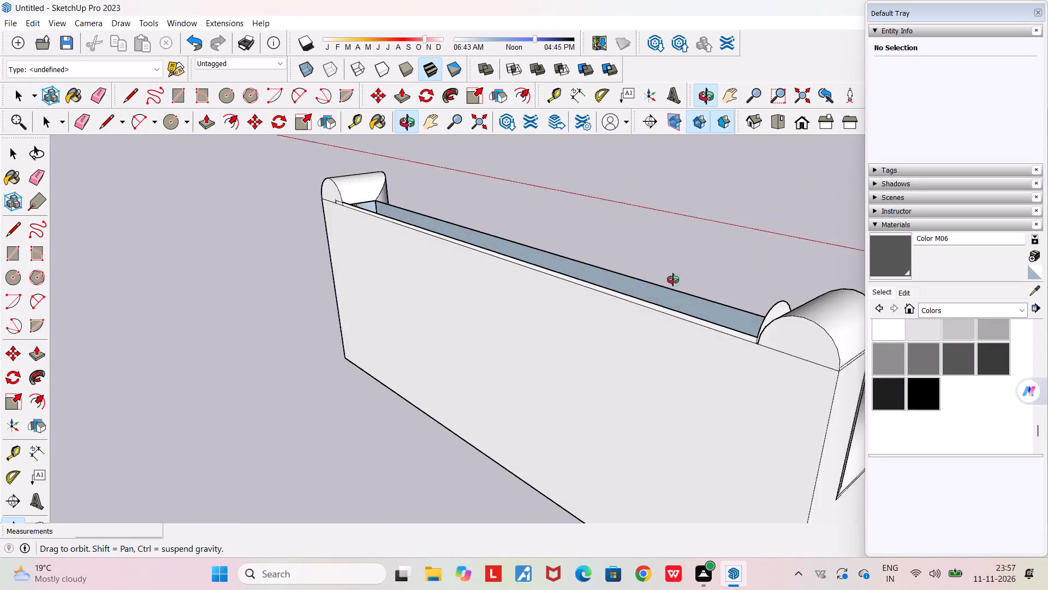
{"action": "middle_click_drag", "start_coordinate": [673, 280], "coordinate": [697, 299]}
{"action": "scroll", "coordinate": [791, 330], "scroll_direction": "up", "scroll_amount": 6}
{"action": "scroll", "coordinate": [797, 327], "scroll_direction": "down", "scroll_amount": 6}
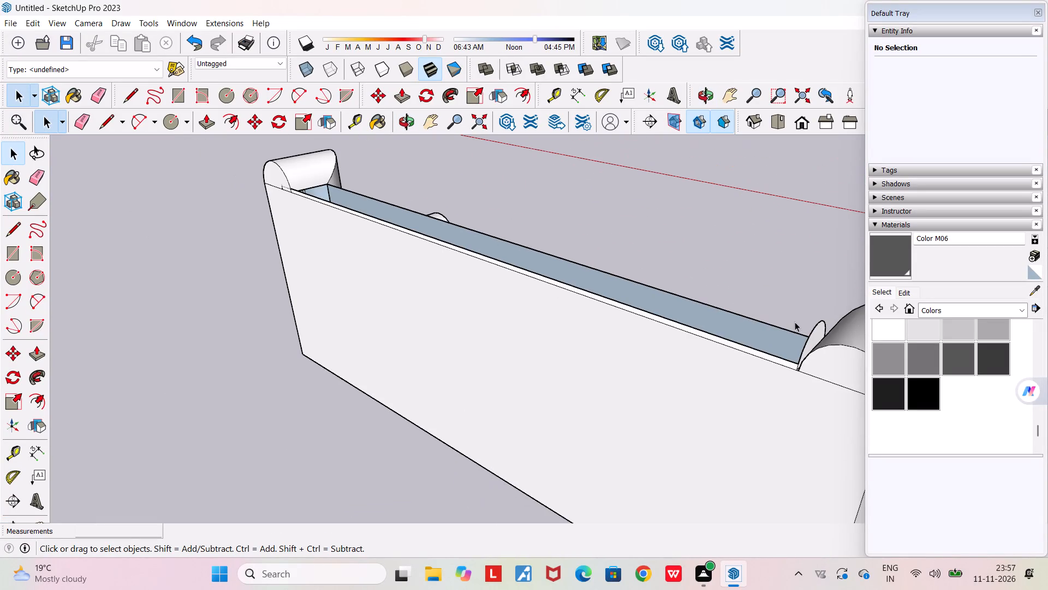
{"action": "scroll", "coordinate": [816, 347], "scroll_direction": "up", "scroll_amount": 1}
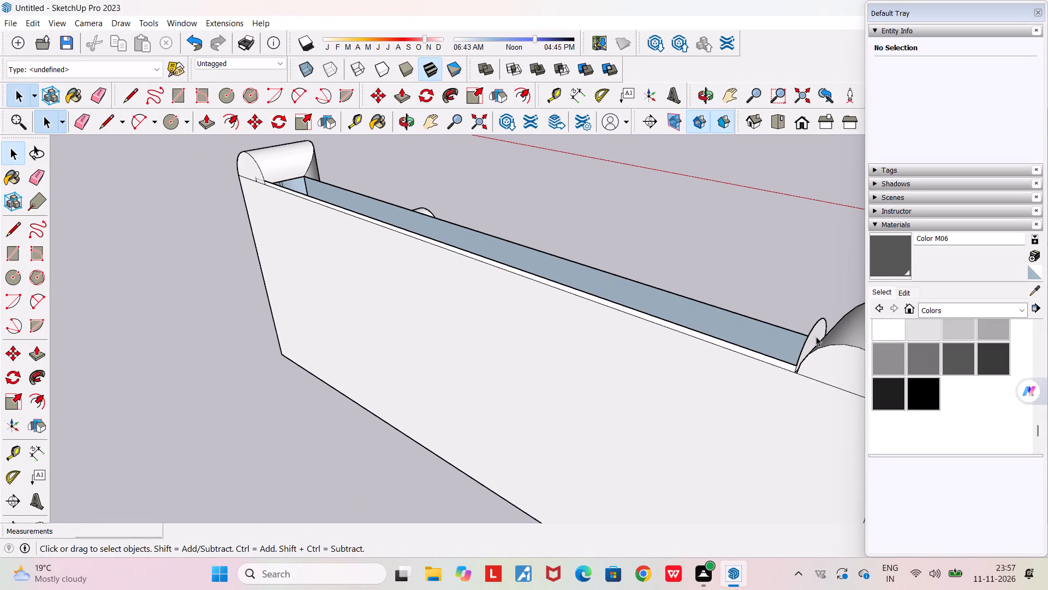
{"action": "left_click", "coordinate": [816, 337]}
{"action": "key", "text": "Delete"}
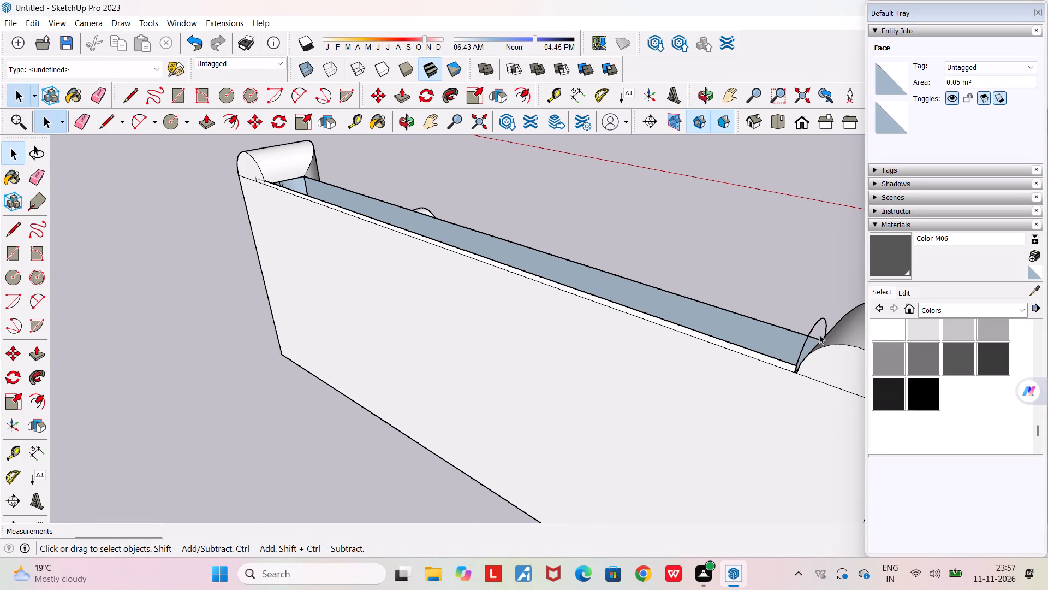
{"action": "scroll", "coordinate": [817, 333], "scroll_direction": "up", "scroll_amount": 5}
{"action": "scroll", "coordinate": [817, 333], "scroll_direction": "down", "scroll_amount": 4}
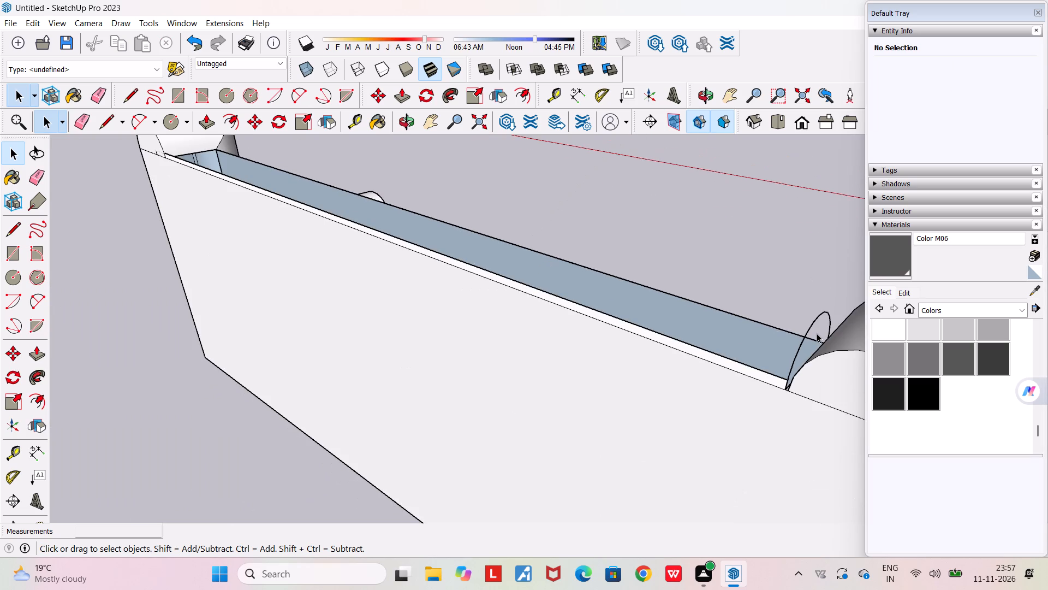
Undo the deletions of the backrest roll's end face and curved surface.
{"action": "key", "text": "ctrl+z"}
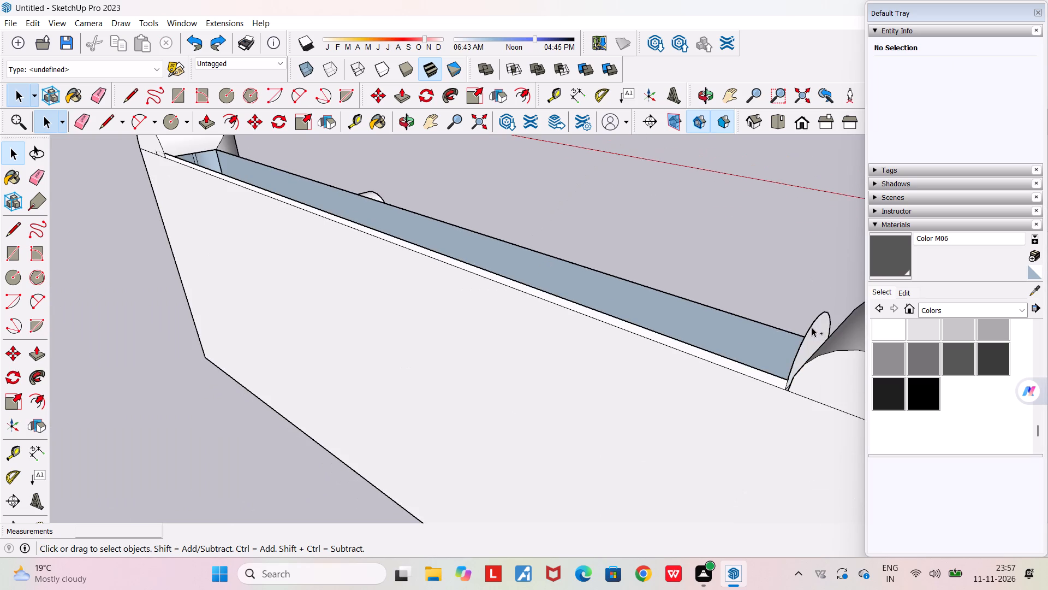
{"action": "key", "text": "ctrl+z"}
Push/Pull the backrest roll's half-round end face about 0.01 m toward the neighbouring side's roll.
{"action": "middle_click_drag", "start_coordinate": [805, 327], "coordinate": [505, 323]}
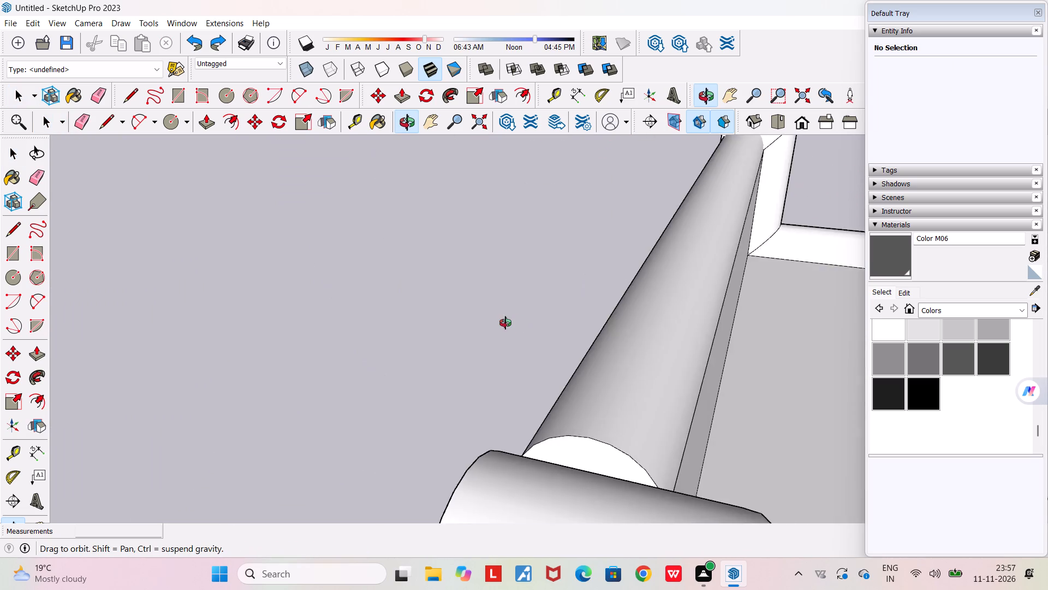
{"action": "middle_click_drag", "start_coordinate": [505, 323], "coordinate": [474, 325]}
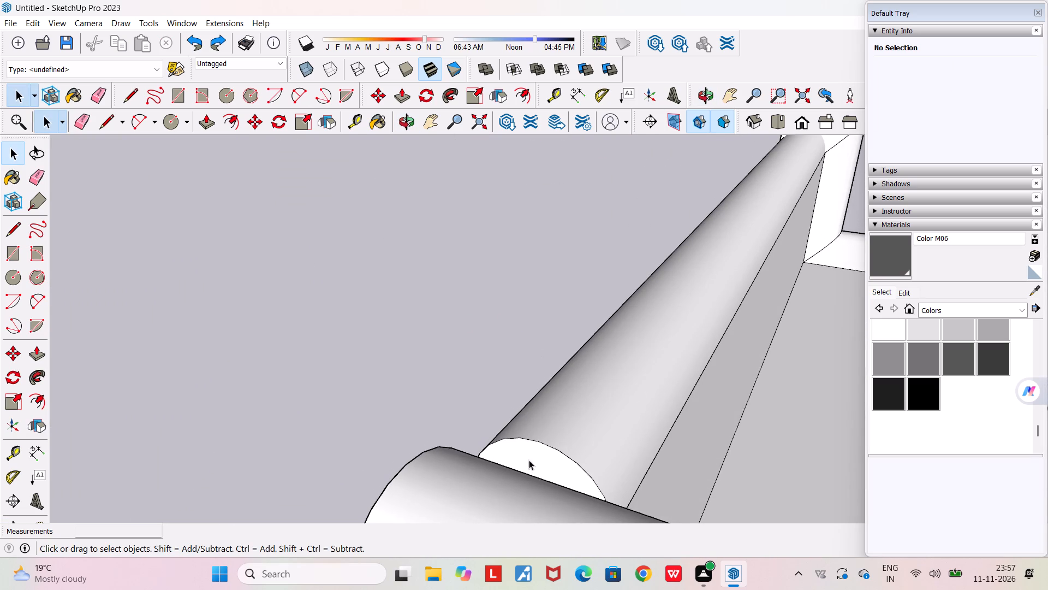
{"action": "scroll", "coordinate": [527, 481], "scroll_direction": "up", "scroll_amount": 6}
{"action": "middle_click_drag", "start_coordinate": [517, 449], "coordinate": [320, 397]}
{"action": "scroll", "coordinate": [320, 397], "scroll_direction": "down", "scroll_amount": 4}
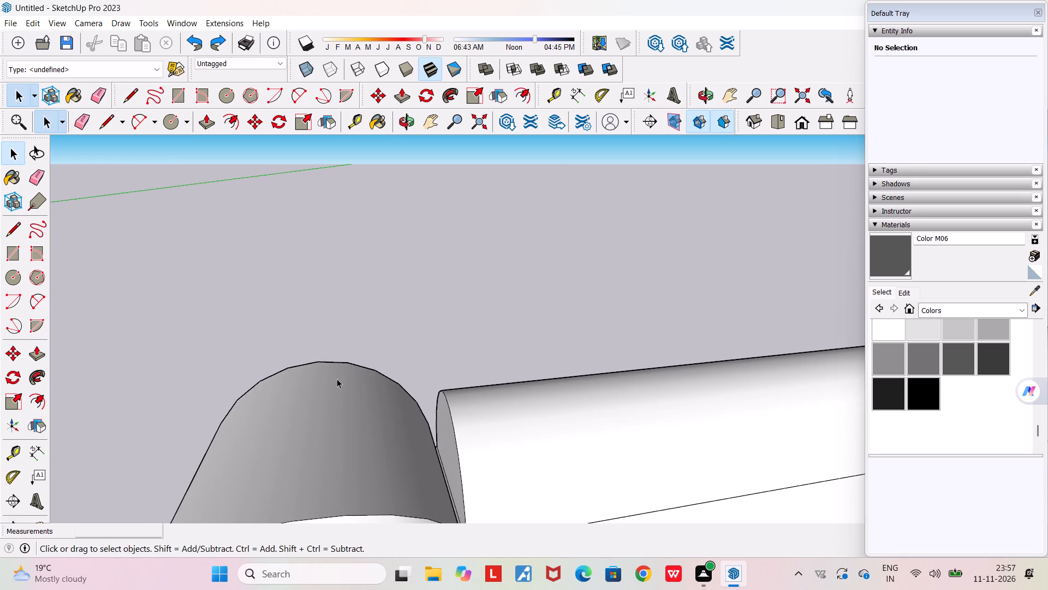
{"action": "left_click", "coordinate": [207, 124]}
{"action": "left_click", "coordinate": [445, 414]}
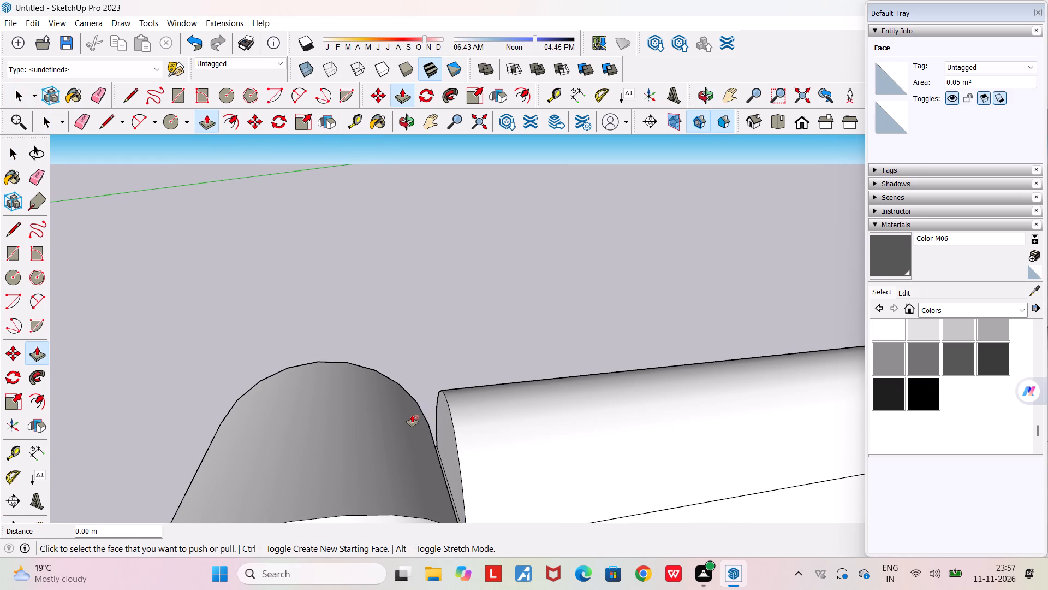
{"action": "left_click_drag", "start_coordinate": [445, 415], "coordinate": [439, 415]}
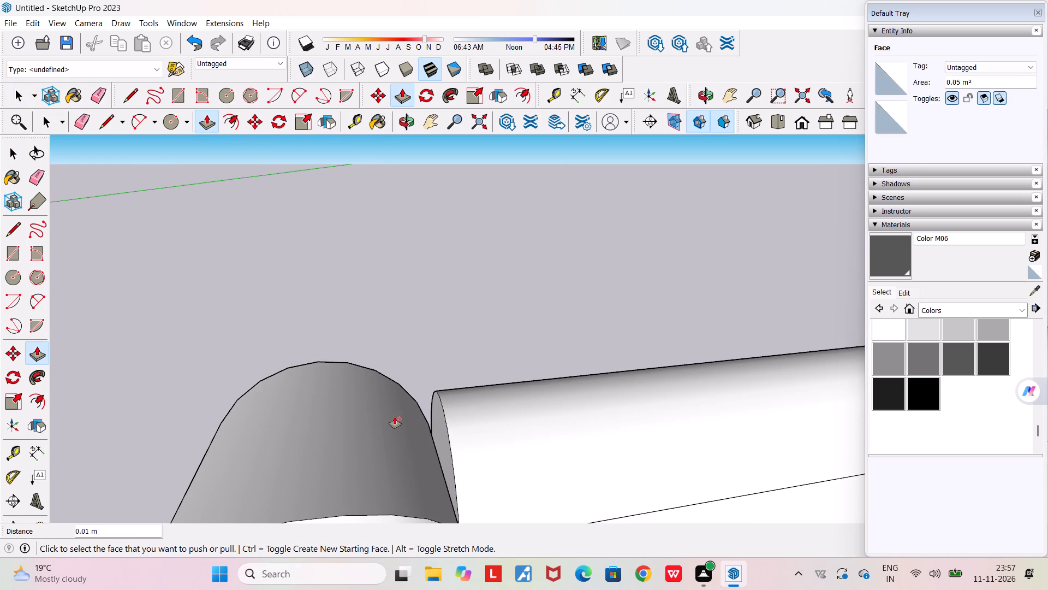
{"action": "left_click", "coordinate": [395, 417]}
Push/Pull the same half-round end face about 0.10 m further so the backrest roll runs into the side's roll.
{"action": "middle_click_drag", "start_coordinate": [439, 401], "coordinate": [400, 316]}
{"action": "scroll", "coordinate": [400, 316], "scroll_direction": "down", "scroll_amount": 15}
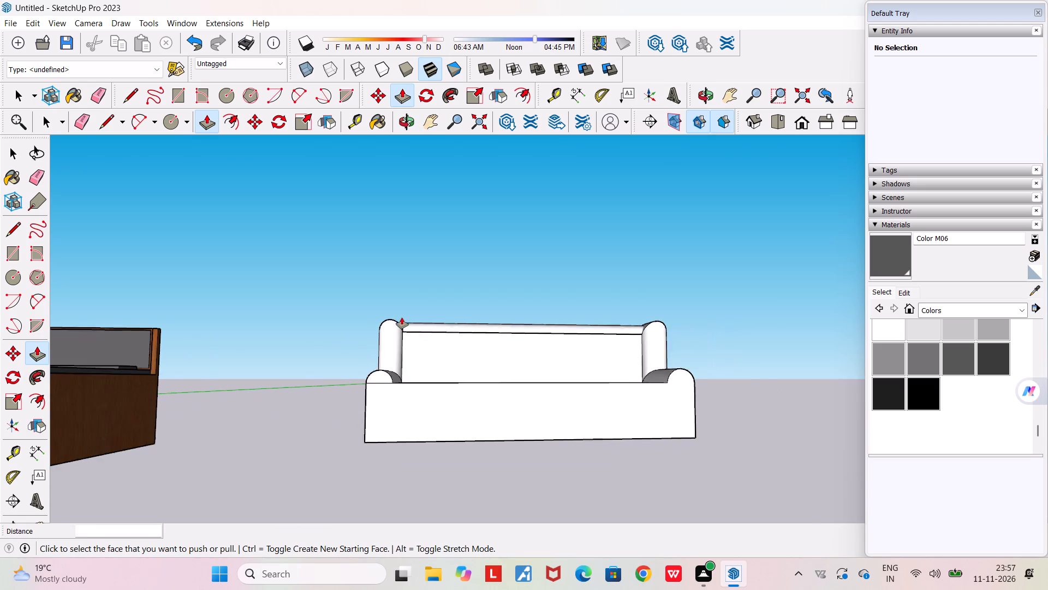
{"action": "scroll", "coordinate": [617, 338], "scroll_direction": "up", "scroll_amount": 8}
{"action": "scroll", "coordinate": [617, 338], "scroll_direction": "down", "scroll_amount": 2}
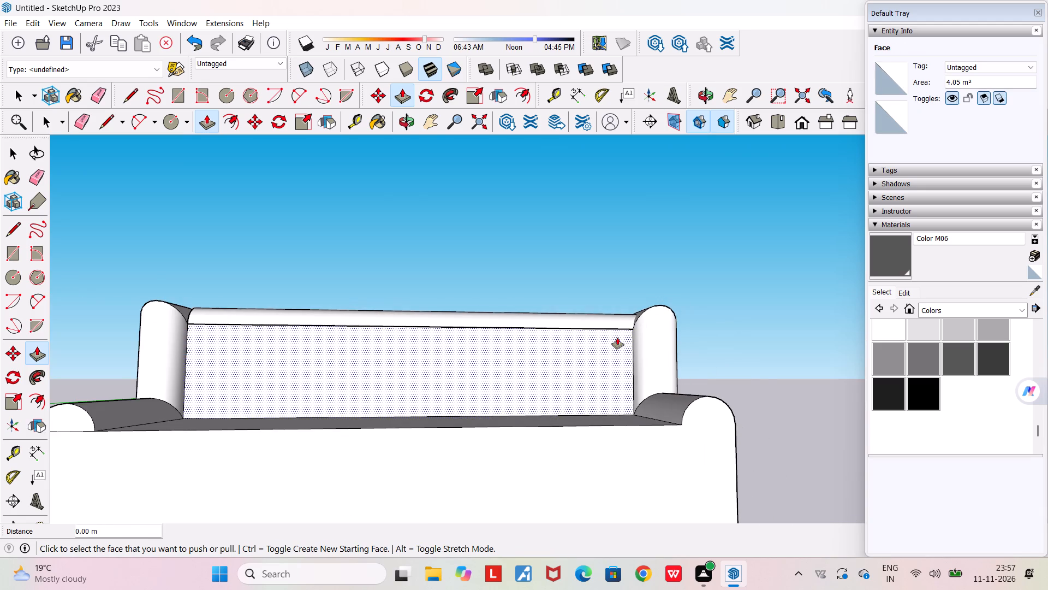
{"action": "scroll", "coordinate": [617, 338], "scroll_direction": "down", "scroll_amount": 6}
{"action": "middle_click_drag", "start_coordinate": [556, 417], "coordinate": [622, 519]}
{"action": "scroll", "coordinate": [622, 518], "scroll_direction": "down", "scroll_amount": 2}
{"action": "key", "text": "space"}
{"action": "scroll", "coordinate": [378, 344], "scroll_direction": "up", "scroll_amount": 5}
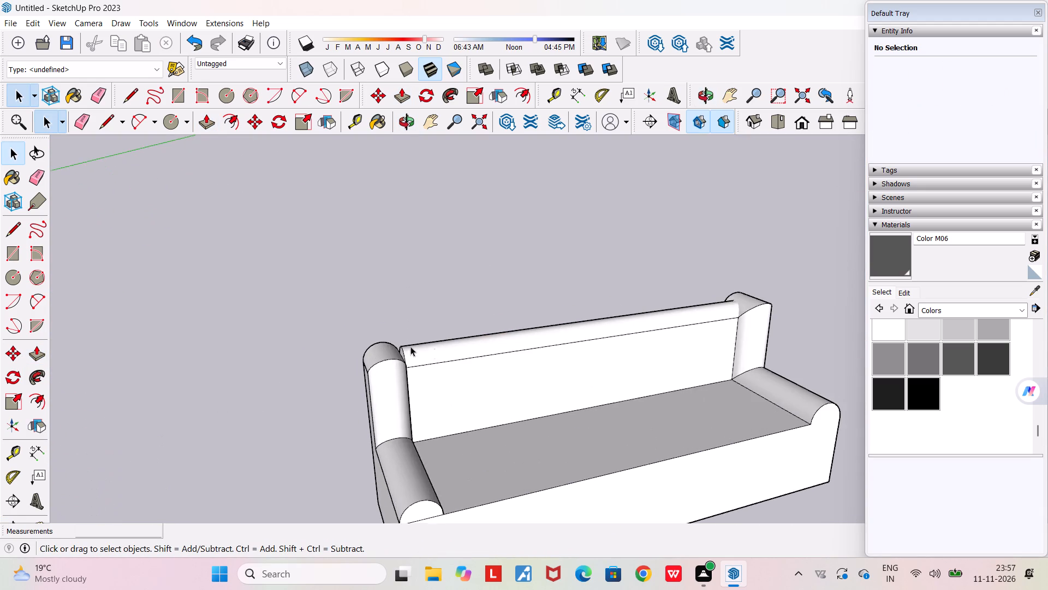
{"action": "scroll", "coordinate": [401, 355], "scroll_direction": "up", "scroll_amount": 13}
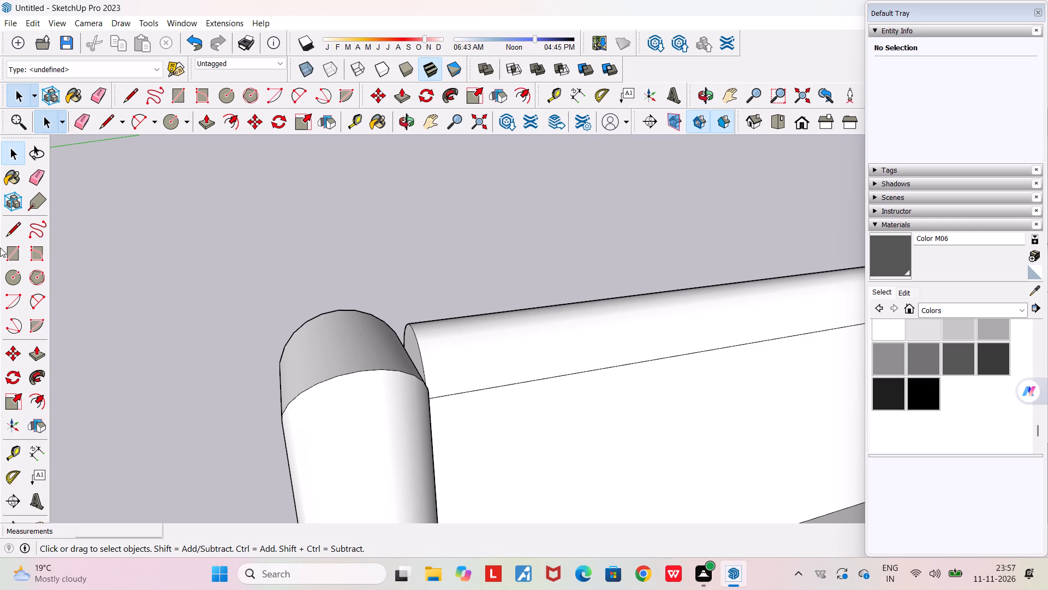
{"action": "left_click", "coordinate": [211, 117]}
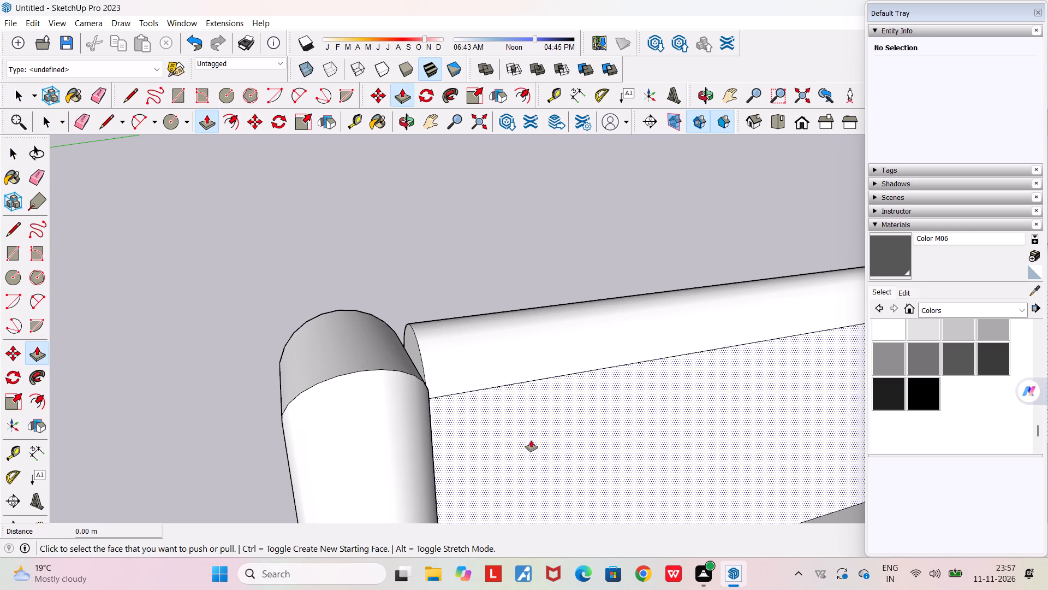
{"action": "scroll", "coordinate": [402, 372], "scroll_direction": "up", "scroll_amount": 6}
{"action": "left_click", "coordinate": [413, 341]}
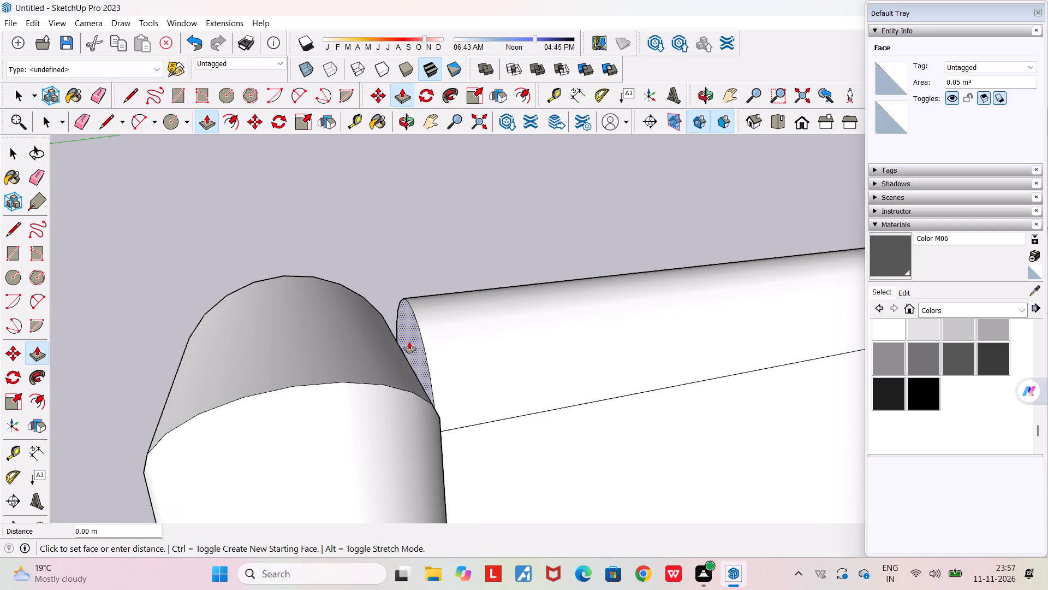
{"action": "left_click", "coordinate": [352, 343]}
Examine the extended backrest roll and its corner joints from the front, above and behind.
{"action": "scroll", "coordinate": [423, 359], "scroll_direction": "down", "scroll_amount": 4}
{"action": "middle_click_drag", "start_coordinate": [486, 374], "coordinate": [343, 353]}
{"action": "scroll", "coordinate": [343, 353], "scroll_direction": "down", "scroll_amount": 4}
{"action": "middle_click_drag", "start_coordinate": [431, 369], "coordinate": [472, 294]}
{"action": "scroll", "coordinate": [472, 294], "scroll_direction": "down", "scroll_amount": 12}
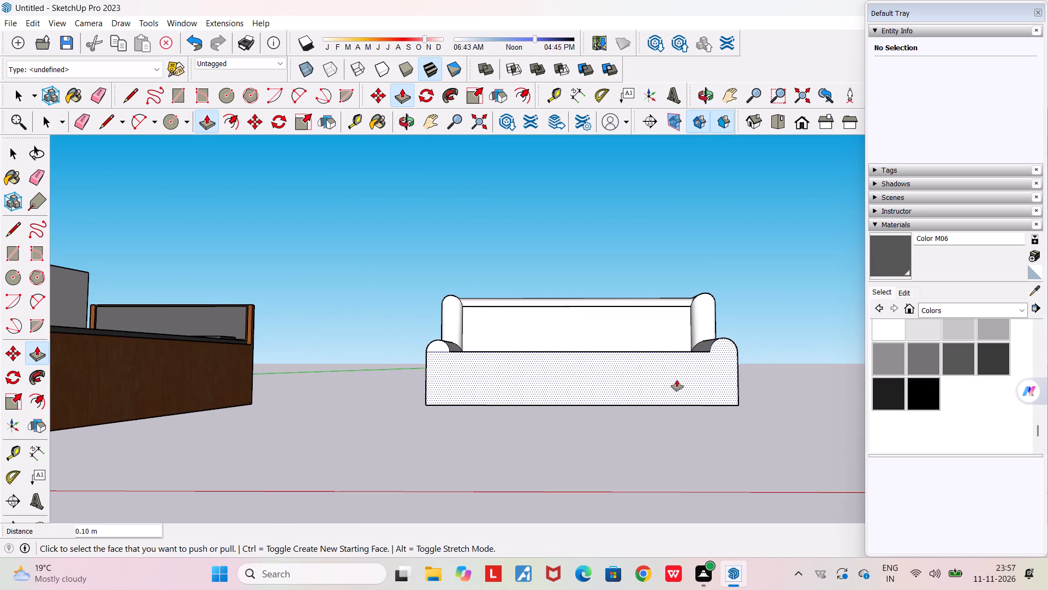
{"action": "scroll", "coordinate": [708, 303], "scroll_direction": "up", "scroll_amount": 4}
{"action": "key", "text": "space"}
{"action": "left_click", "coordinate": [549, 254]}
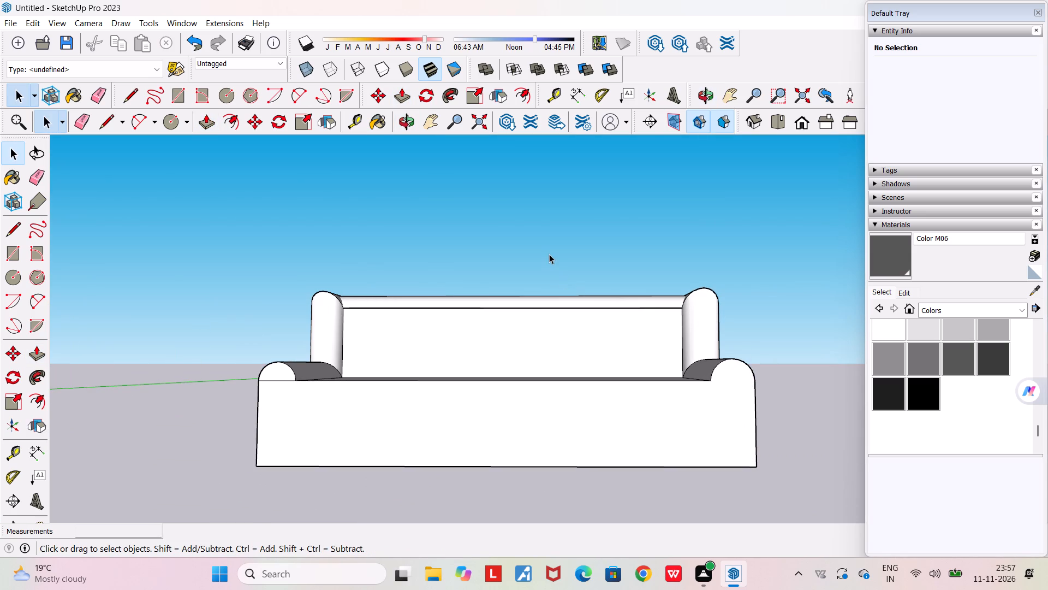
{"action": "middle_click_drag", "start_coordinate": [568, 341], "coordinate": [680, 418]}
{"action": "scroll", "coordinate": [680, 418], "scroll_direction": "down", "scroll_amount": 4}
{"action": "middle_click_drag", "start_coordinate": [660, 458], "coordinate": [797, 546]}
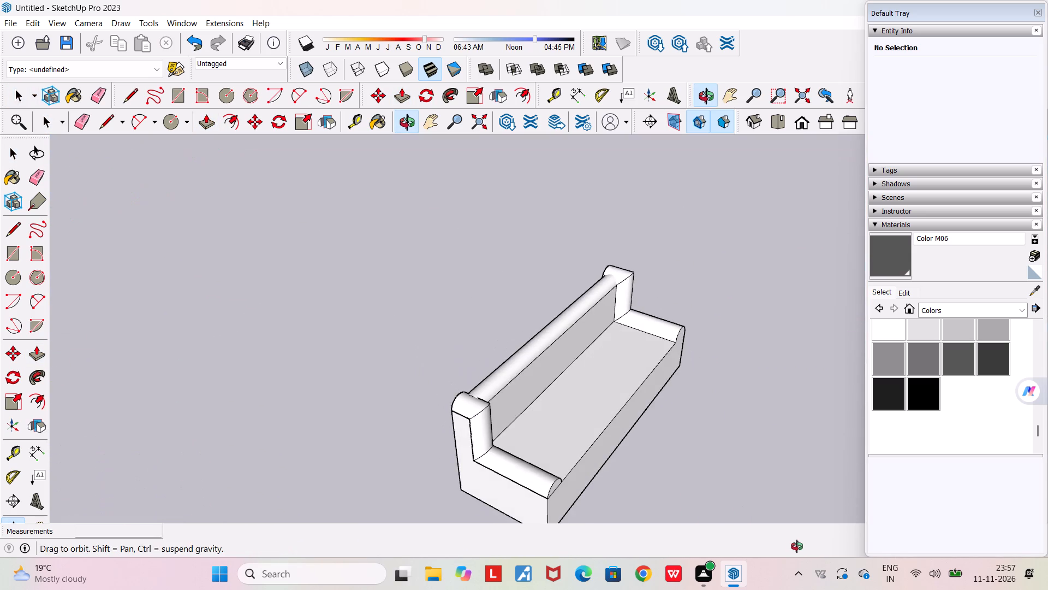
{"action": "middle_click_drag", "start_coordinate": [797, 546], "coordinate": [790, 543]}
{"action": "scroll", "coordinate": [793, 544], "scroll_direction": "down", "scroll_amount": 3}
{"action": "middle_click_drag", "start_coordinate": [677, 432], "coordinate": [1047, 409]}
{"action": "middle_click_drag", "start_coordinate": [641, 389], "coordinate": [651, 387]}
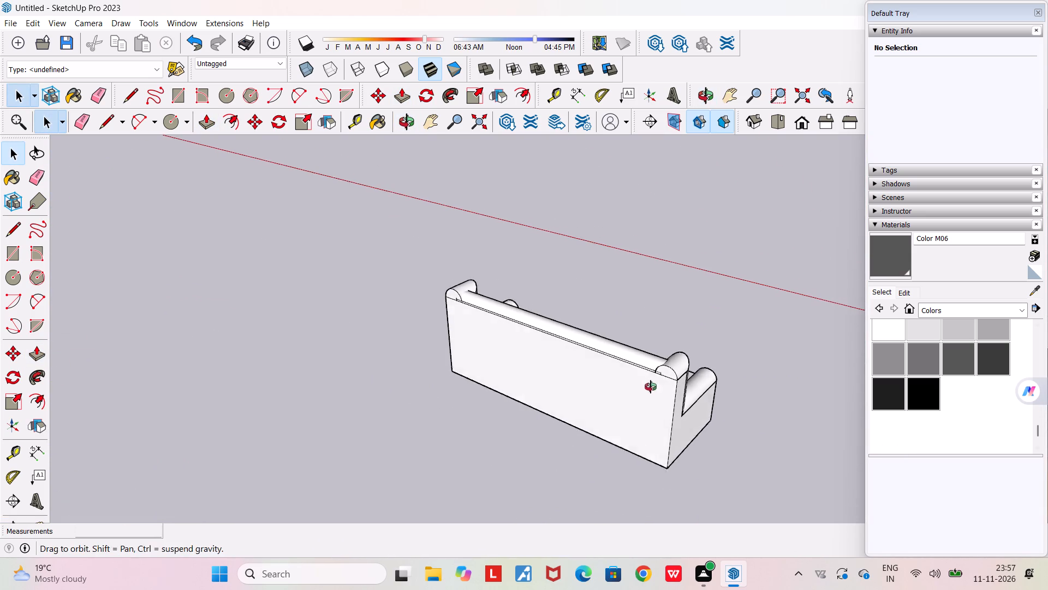
{"action": "middle_click_drag", "start_coordinate": [651, 387], "coordinate": [754, 388]}
Erase the straight edge beneath the side roll's half-round end on the sofa's back, at the corner nearest the wooden unit.
{"action": "scroll", "coordinate": [680, 339], "scroll_direction": "up", "scroll_amount": 19}
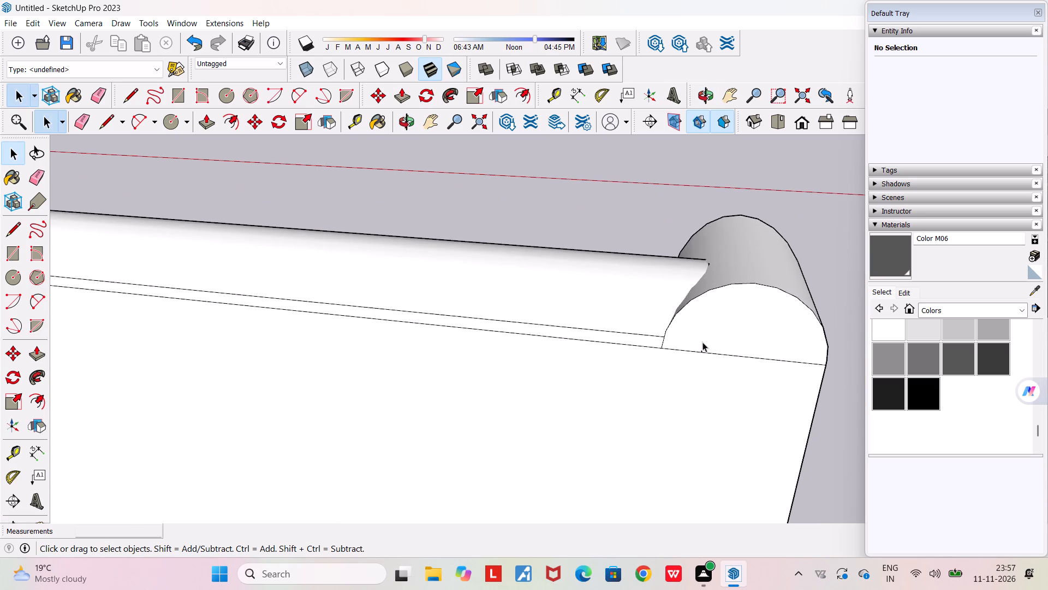
{"action": "middle_click_drag", "start_coordinate": [671, 383], "coordinate": [924, 450]}
{"action": "scroll", "coordinate": [924, 450], "scroll_direction": "down", "scroll_amount": 4}
{"action": "scroll", "coordinate": [843, 433], "scroll_direction": "down", "scroll_amount": 5}
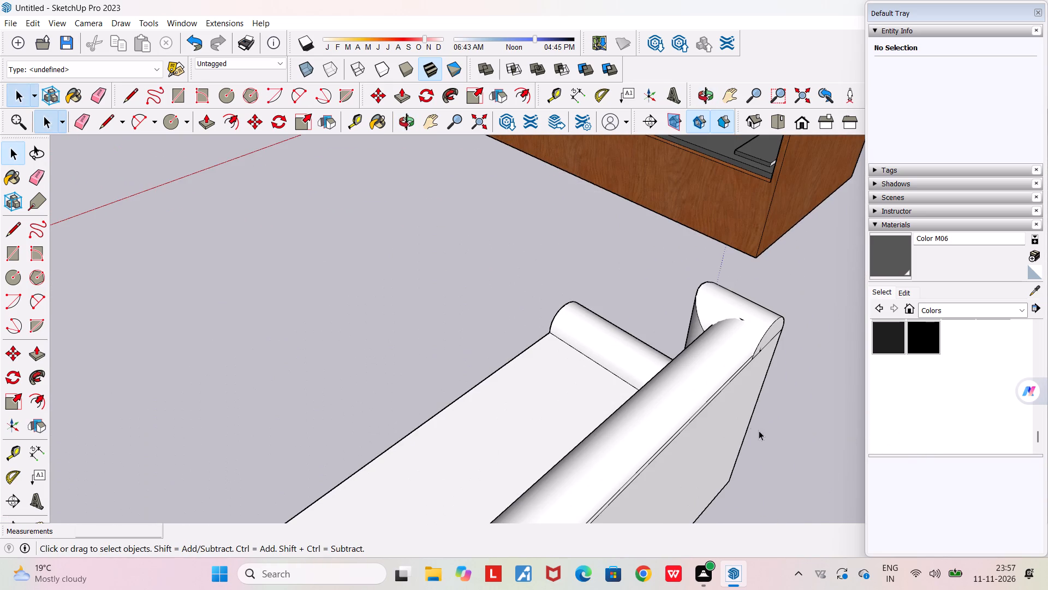
{"action": "middle_click_drag", "start_coordinate": [753, 426], "coordinate": [693, 364]}
{"action": "key", "text": "e"}
{"action": "scroll", "coordinate": [770, 358], "scroll_direction": "up", "scroll_amount": 6}
{"action": "left_click_drag", "start_coordinate": [730, 323], "coordinate": [747, 354]}
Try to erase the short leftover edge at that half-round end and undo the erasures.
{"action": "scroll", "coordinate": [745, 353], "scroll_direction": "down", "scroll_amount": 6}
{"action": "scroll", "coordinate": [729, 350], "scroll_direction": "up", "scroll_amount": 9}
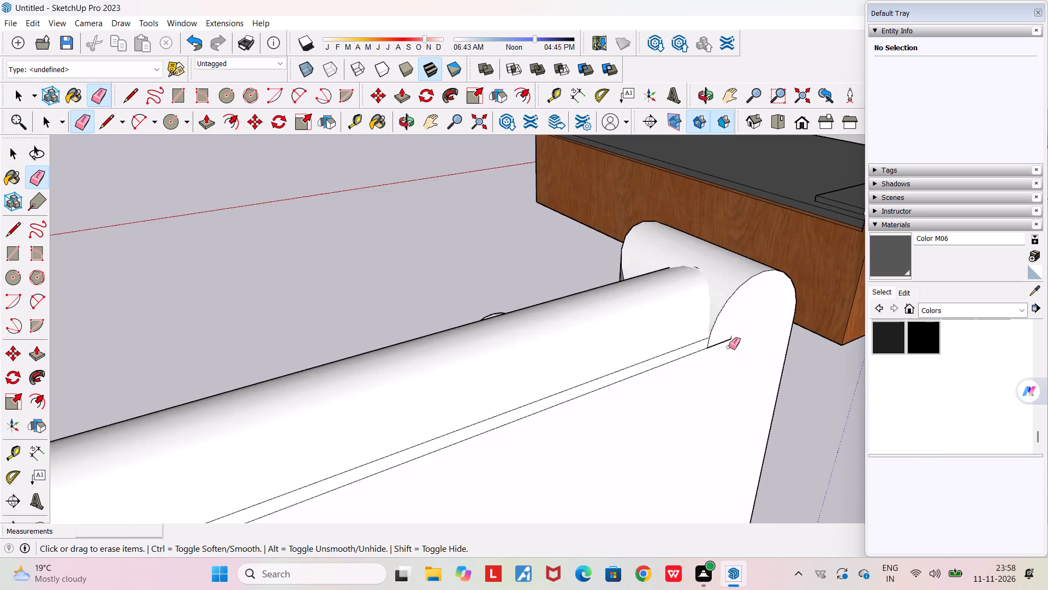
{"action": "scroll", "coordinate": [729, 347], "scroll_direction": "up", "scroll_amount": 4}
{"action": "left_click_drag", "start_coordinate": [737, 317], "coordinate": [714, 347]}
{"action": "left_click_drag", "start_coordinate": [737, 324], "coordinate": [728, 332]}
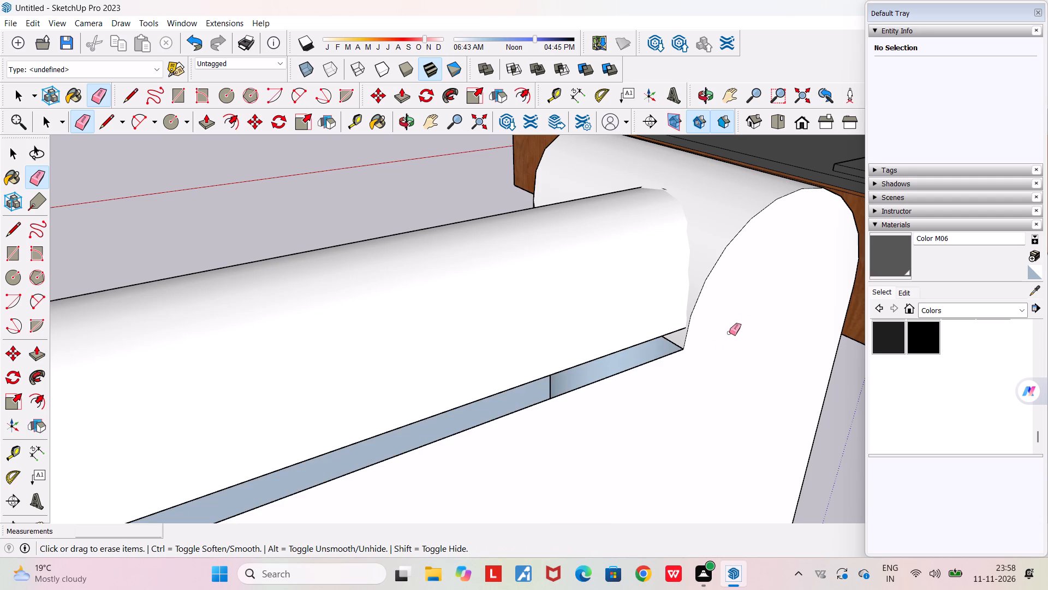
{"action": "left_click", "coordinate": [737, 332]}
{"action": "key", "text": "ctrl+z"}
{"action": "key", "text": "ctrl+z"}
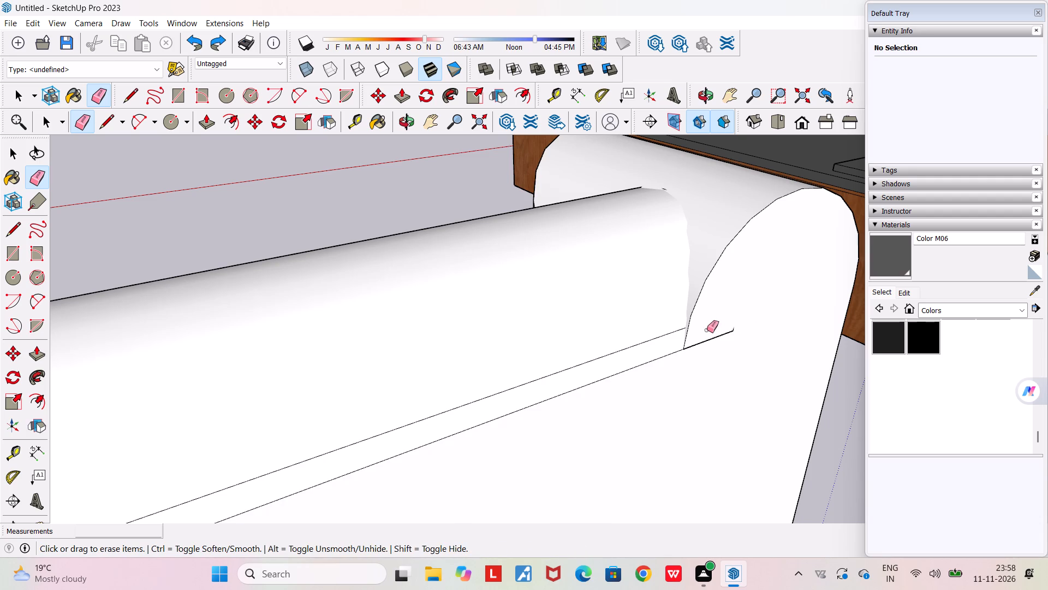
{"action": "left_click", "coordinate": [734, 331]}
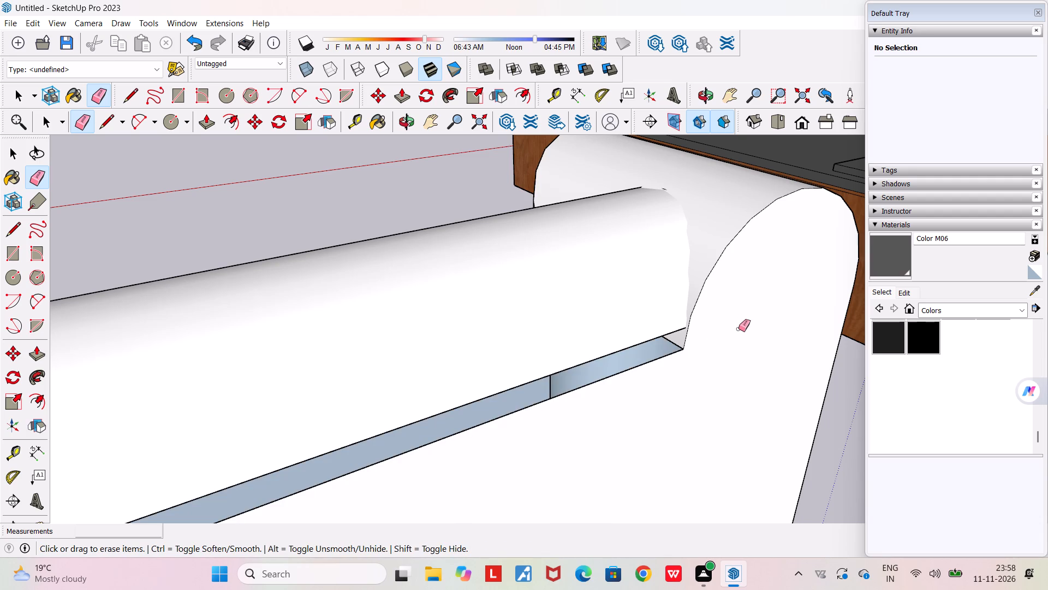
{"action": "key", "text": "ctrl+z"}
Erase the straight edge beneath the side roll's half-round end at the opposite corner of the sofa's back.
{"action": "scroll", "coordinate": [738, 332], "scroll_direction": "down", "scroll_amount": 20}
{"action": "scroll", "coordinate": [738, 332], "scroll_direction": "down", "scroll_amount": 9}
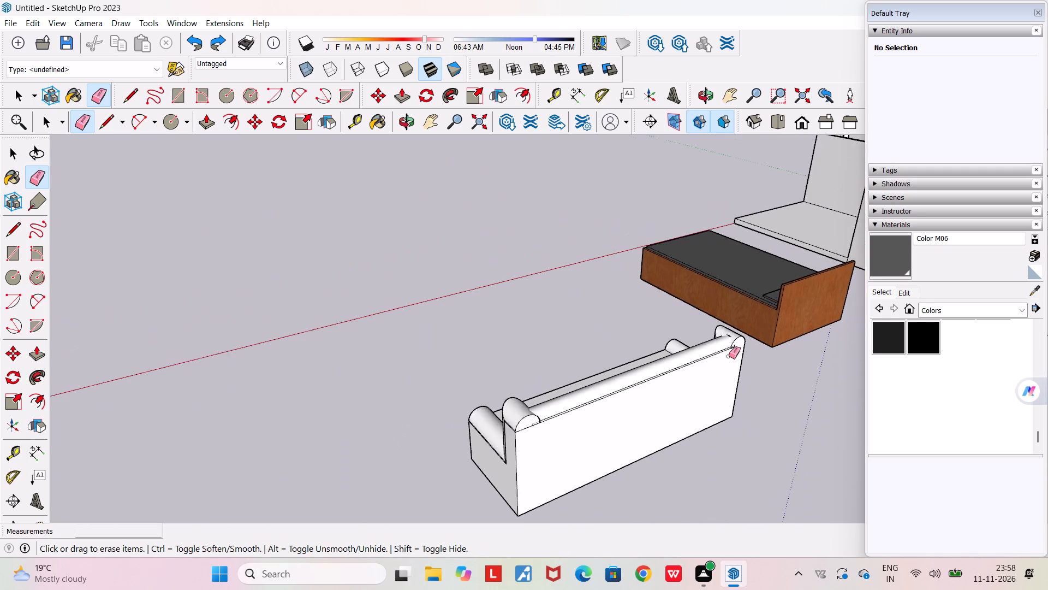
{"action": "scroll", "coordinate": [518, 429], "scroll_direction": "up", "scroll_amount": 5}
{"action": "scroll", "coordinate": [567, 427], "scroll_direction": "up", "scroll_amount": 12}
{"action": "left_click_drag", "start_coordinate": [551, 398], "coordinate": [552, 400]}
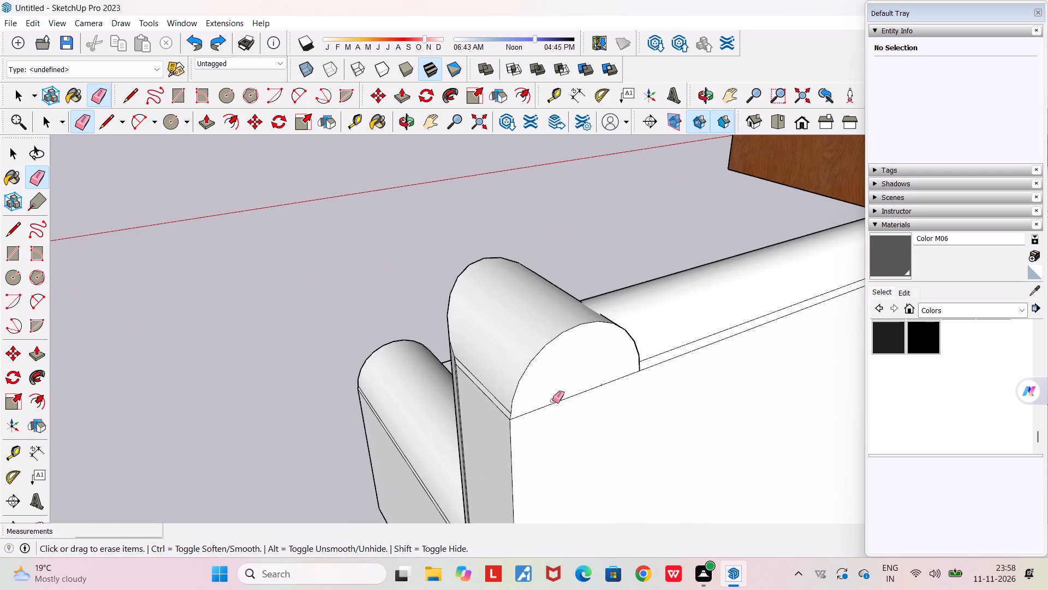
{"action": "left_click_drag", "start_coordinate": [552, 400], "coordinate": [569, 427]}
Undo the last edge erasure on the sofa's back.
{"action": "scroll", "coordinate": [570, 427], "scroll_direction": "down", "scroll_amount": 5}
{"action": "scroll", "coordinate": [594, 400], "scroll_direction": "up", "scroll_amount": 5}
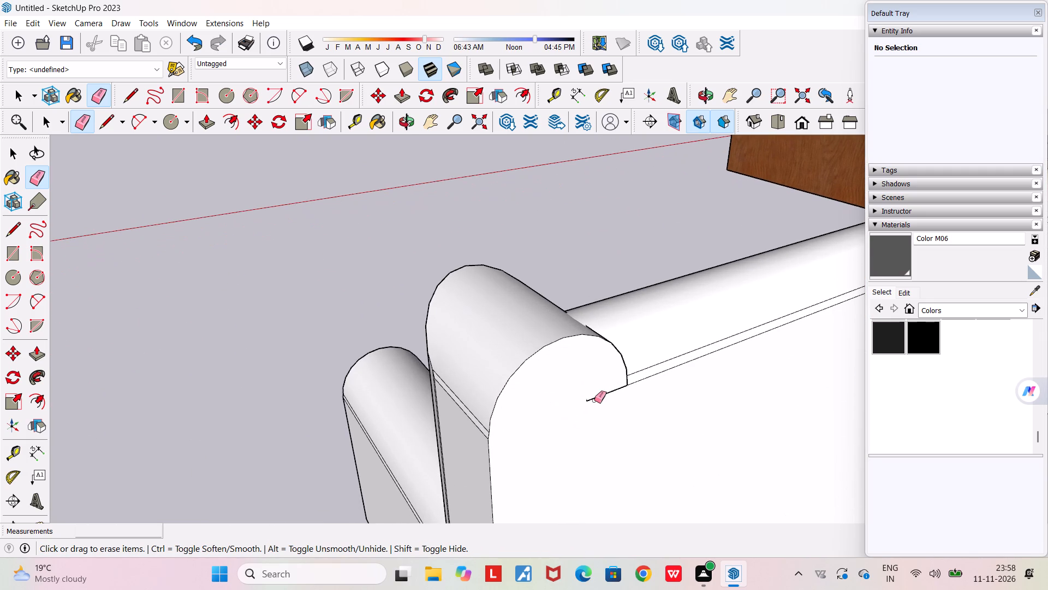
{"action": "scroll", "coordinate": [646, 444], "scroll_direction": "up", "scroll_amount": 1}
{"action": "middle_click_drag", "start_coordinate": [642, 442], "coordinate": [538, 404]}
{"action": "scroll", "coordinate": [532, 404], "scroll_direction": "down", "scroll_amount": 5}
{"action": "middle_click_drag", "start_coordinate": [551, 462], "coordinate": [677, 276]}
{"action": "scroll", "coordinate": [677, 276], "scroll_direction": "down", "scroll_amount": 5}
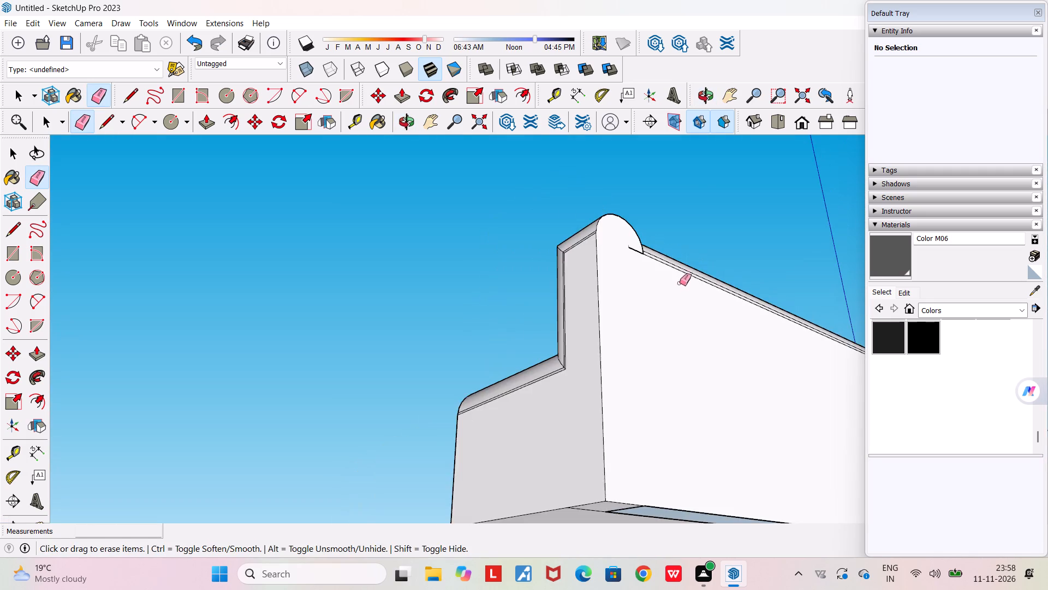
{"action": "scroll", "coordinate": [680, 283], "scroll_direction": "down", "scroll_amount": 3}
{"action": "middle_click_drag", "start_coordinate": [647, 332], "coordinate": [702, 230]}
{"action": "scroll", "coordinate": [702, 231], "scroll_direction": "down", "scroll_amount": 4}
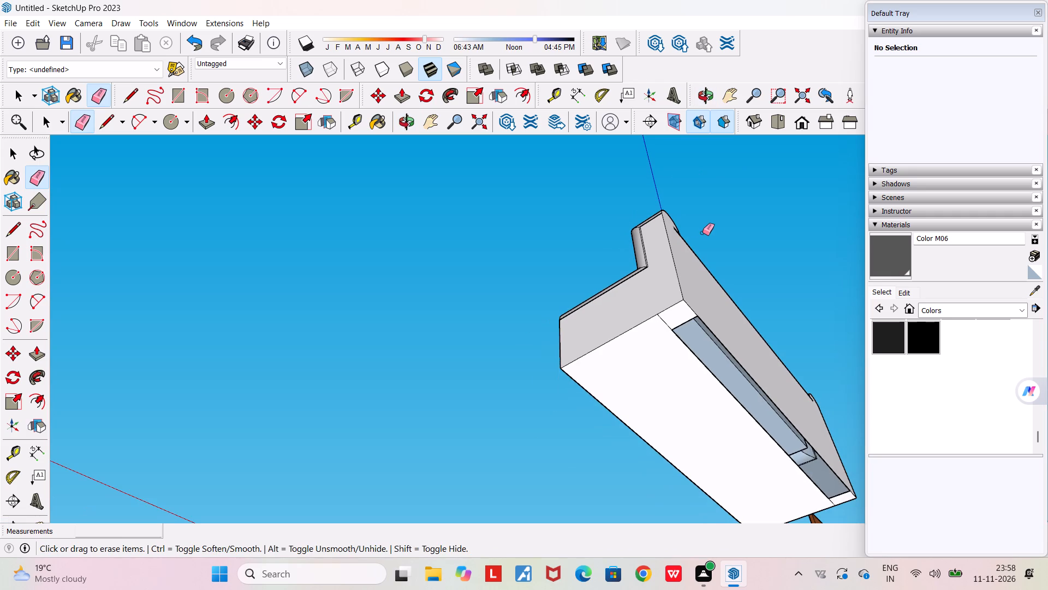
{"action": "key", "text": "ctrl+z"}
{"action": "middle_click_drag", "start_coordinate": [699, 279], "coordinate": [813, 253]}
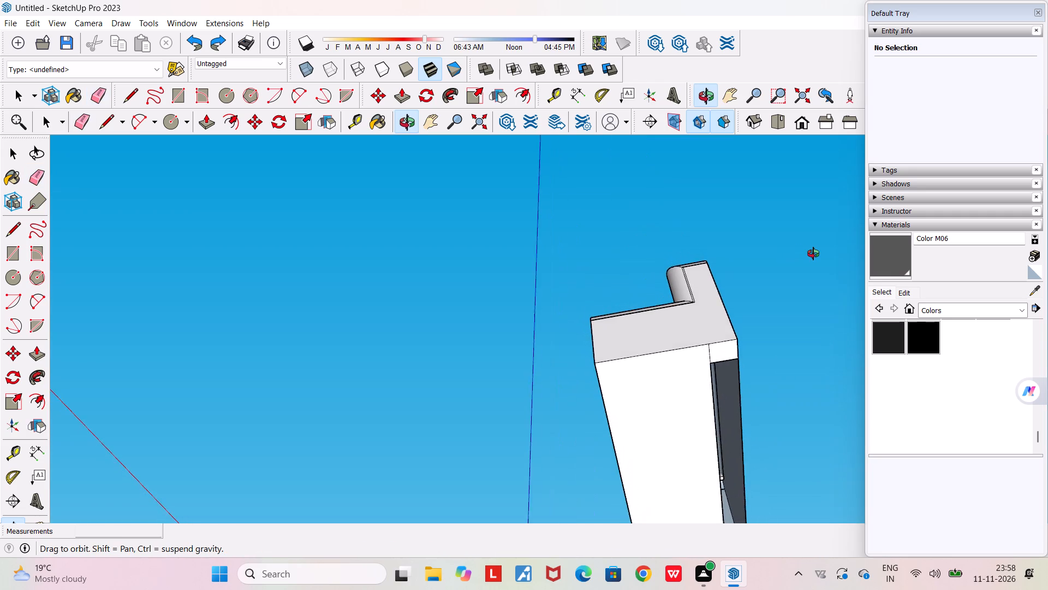
Close the open strip on the sofa's underside beneath the backrest with a corner-to-corner rectangle of 4.73 m by 0.35 m.
{"action": "middle_click_drag", "start_coordinate": [813, 253], "coordinate": [801, 242]}
{"action": "scroll", "coordinate": [801, 242], "scroll_direction": "down", "scroll_amount": 7}
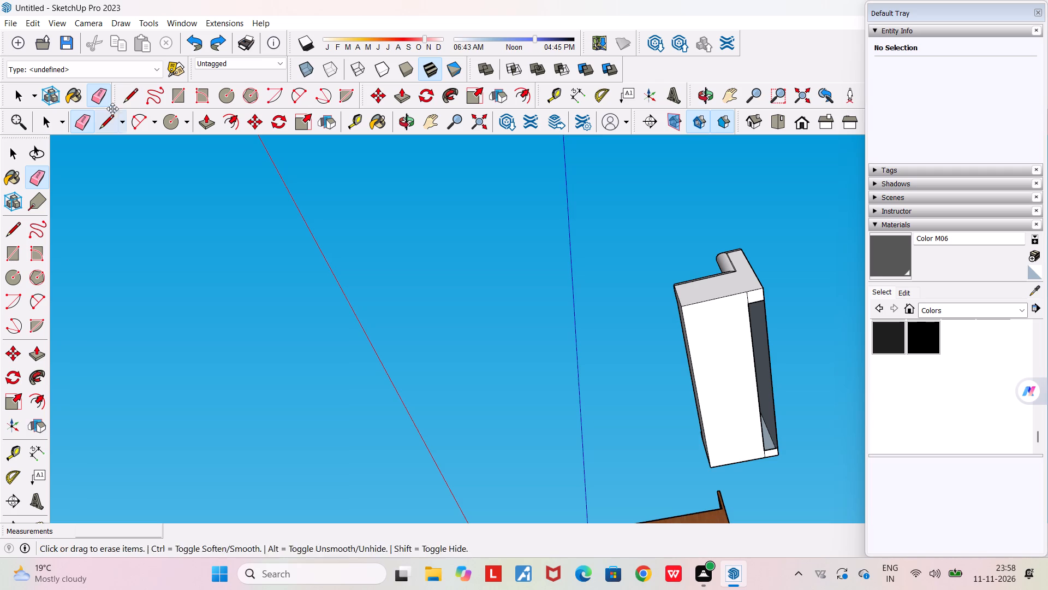
{"action": "left_click", "coordinate": [177, 96]}
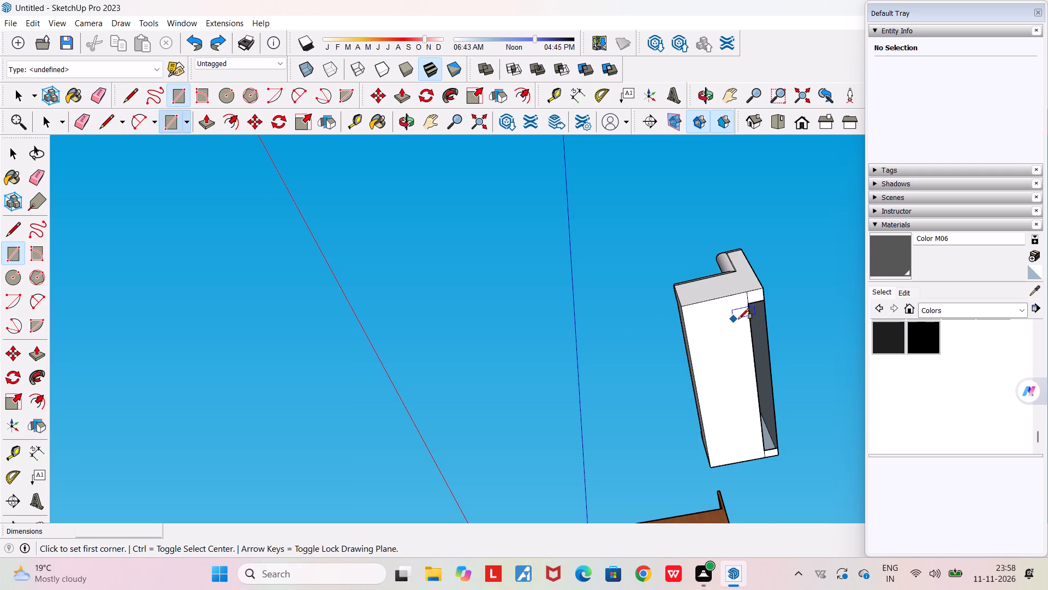
{"action": "scroll", "coordinate": [753, 315], "scroll_direction": "up", "scroll_amount": 5}
{"action": "left_click", "coordinate": [746, 292]}
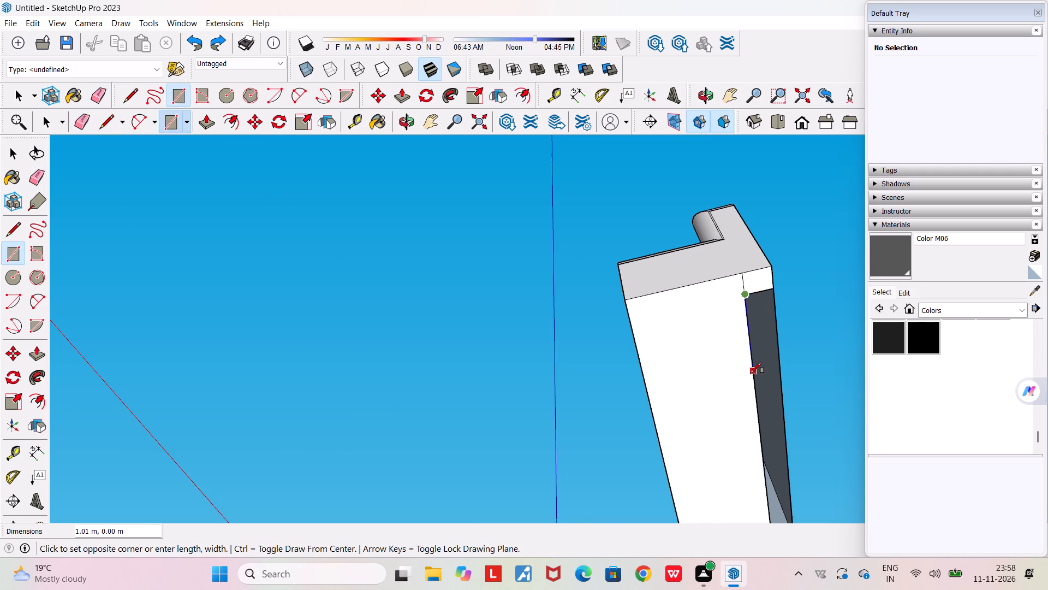
{"action": "scroll", "coordinate": [751, 371], "scroll_direction": "down", "scroll_amount": 10}
{"action": "scroll", "coordinate": [770, 439], "scroll_direction": "up", "scroll_amount": 6}
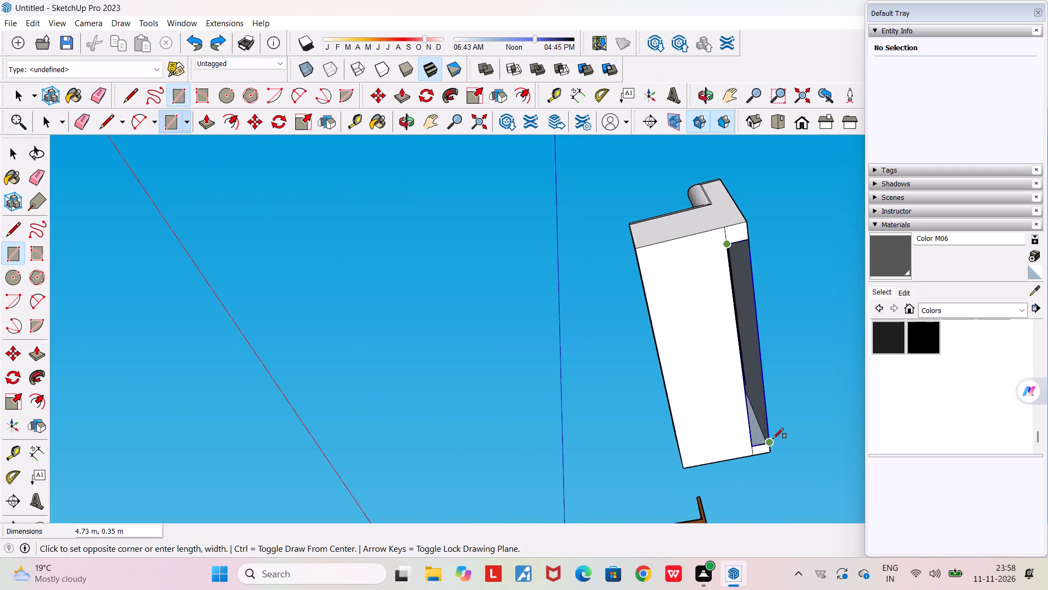
{"action": "scroll", "coordinate": [776, 447], "scroll_direction": "up", "scroll_amount": 13}
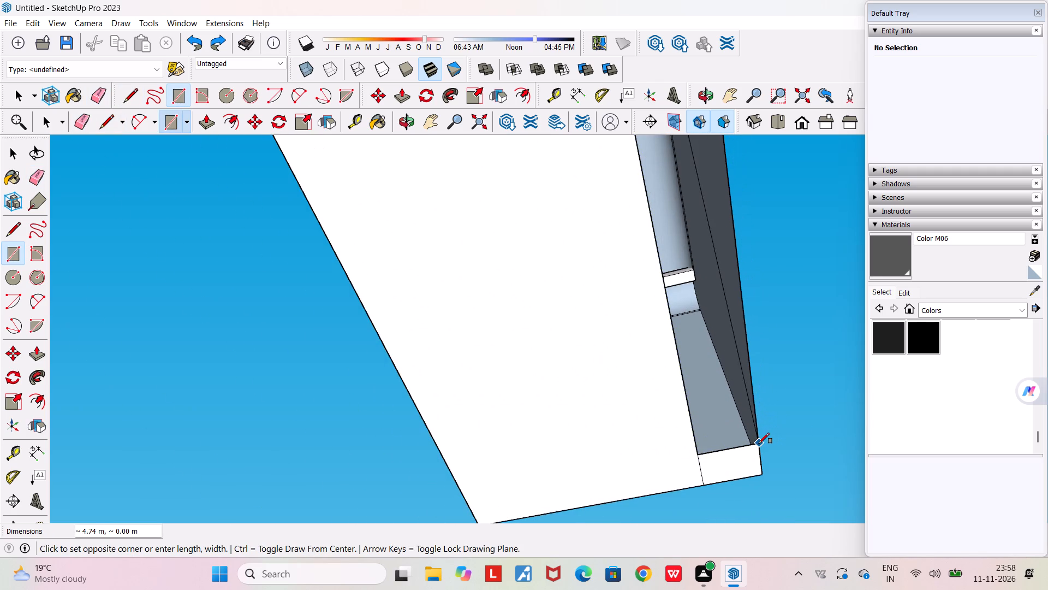
{"action": "scroll", "coordinate": [758, 446], "scroll_direction": "up", "scroll_amount": 7}
{"action": "left_click", "coordinate": [760, 439]}
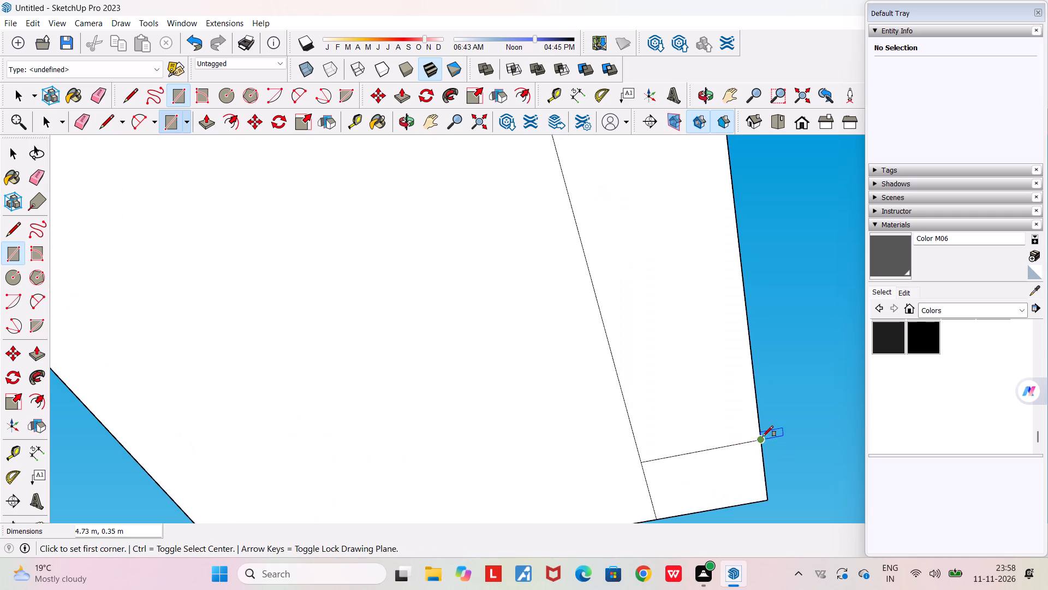
Examine the whole sofa from the front, alongside the bed and the walled floor plan.
{"action": "scroll", "coordinate": [772, 429], "scroll_direction": "down", "scroll_amount": 20}
{"action": "scroll", "coordinate": [772, 429], "scroll_direction": "down", "scroll_amount": 9}
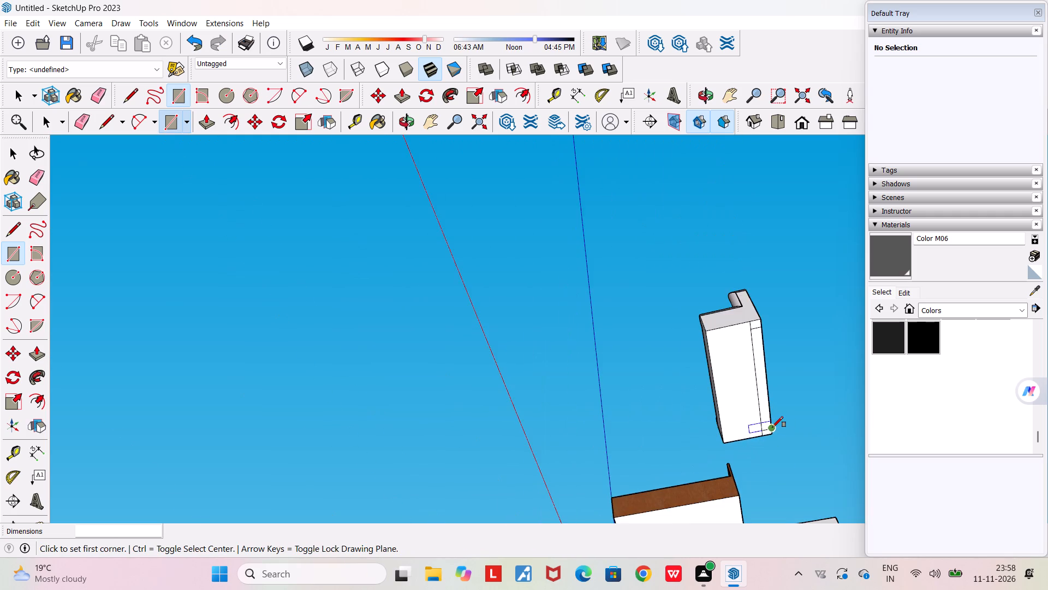
{"action": "scroll", "coordinate": [772, 426], "scroll_direction": "down", "scroll_amount": 6}
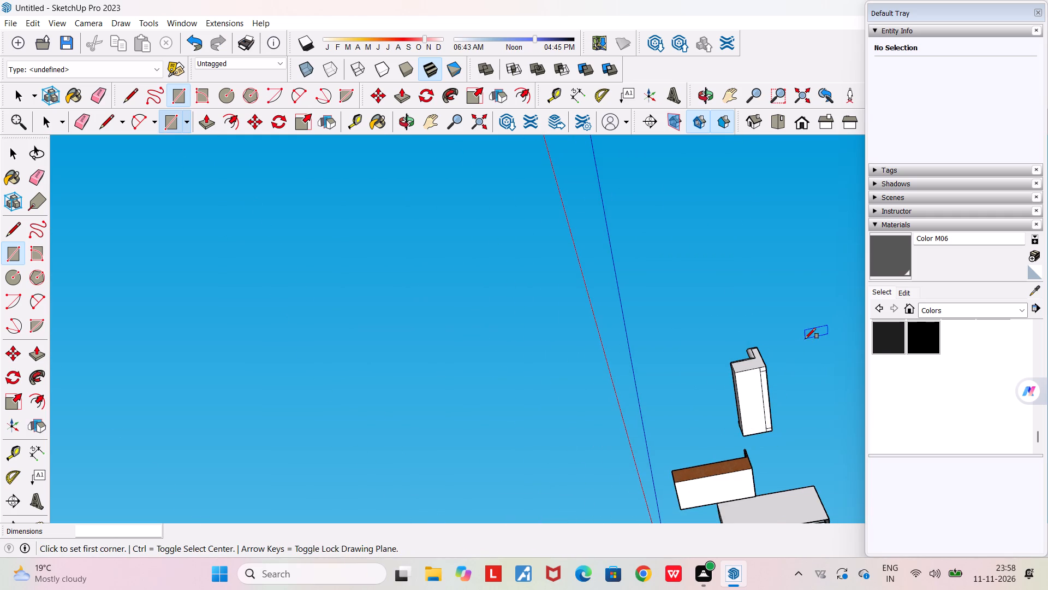
{"action": "middle_click_drag", "start_coordinate": [806, 354], "coordinate": [813, 579]}
{"action": "middle_click_drag", "start_coordinate": [751, 434], "coordinate": [752, 438]}
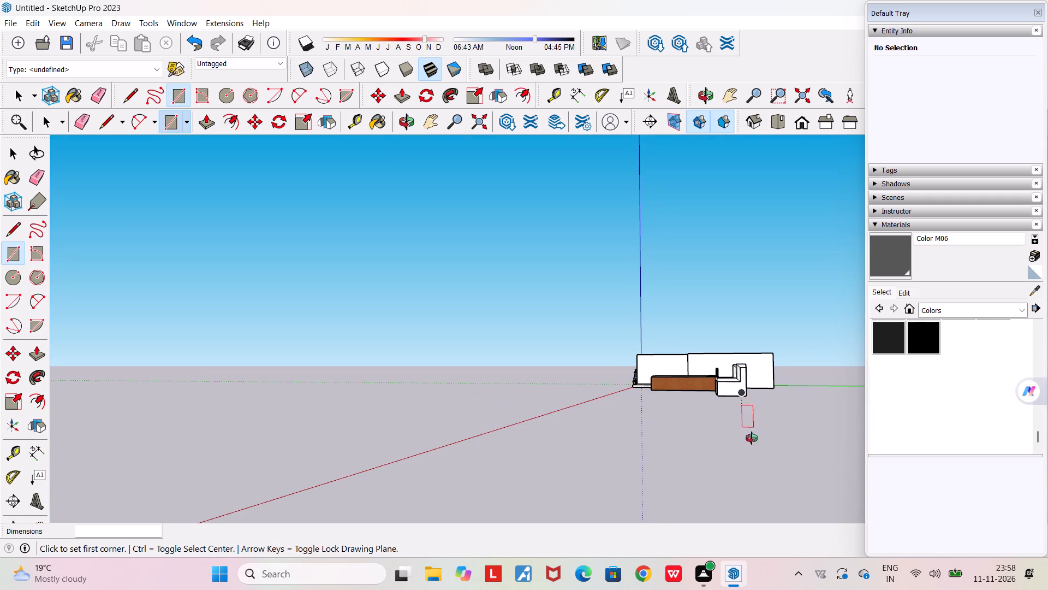
{"action": "middle_click_drag", "start_coordinate": [752, 438], "coordinate": [933, 537]}
{"action": "scroll", "coordinate": [758, 393], "scroll_direction": "up", "scroll_amount": 11}
{"action": "middle_click_drag", "start_coordinate": [729, 397], "coordinate": [941, 410]}
{"action": "scroll", "coordinate": [858, 276], "scroll_direction": "up", "scroll_amount": 4}
{"action": "key", "text": "space"}
{"action": "scroll", "coordinate": [825, 314], "scroll_direction": "up", "scroll_amount": 4}
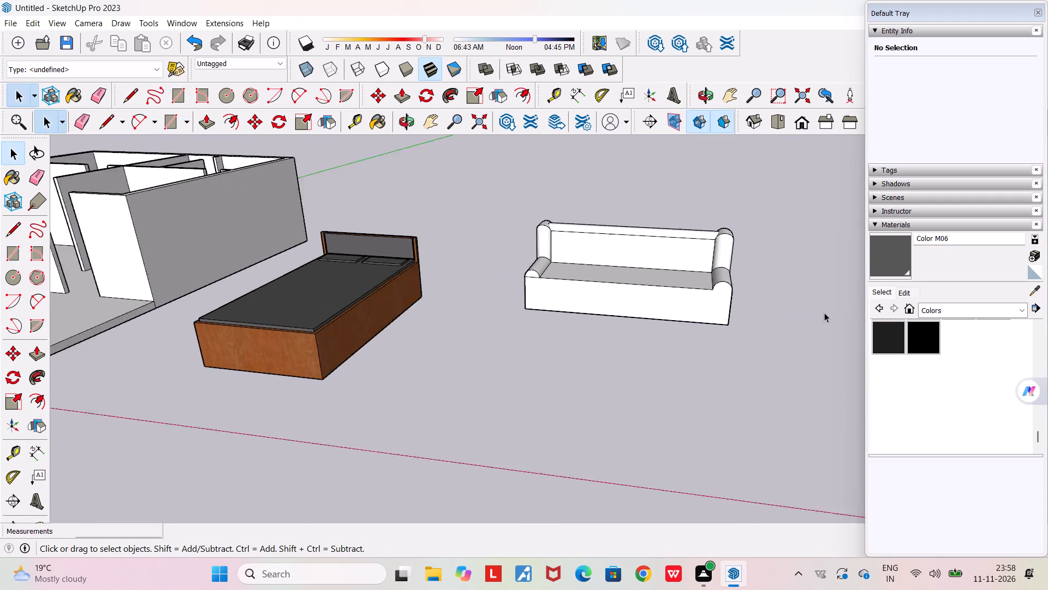
{"action": "scroll", "coordinate": [824, 312], "scroll_direction": "up", "scroll_amount": 2}
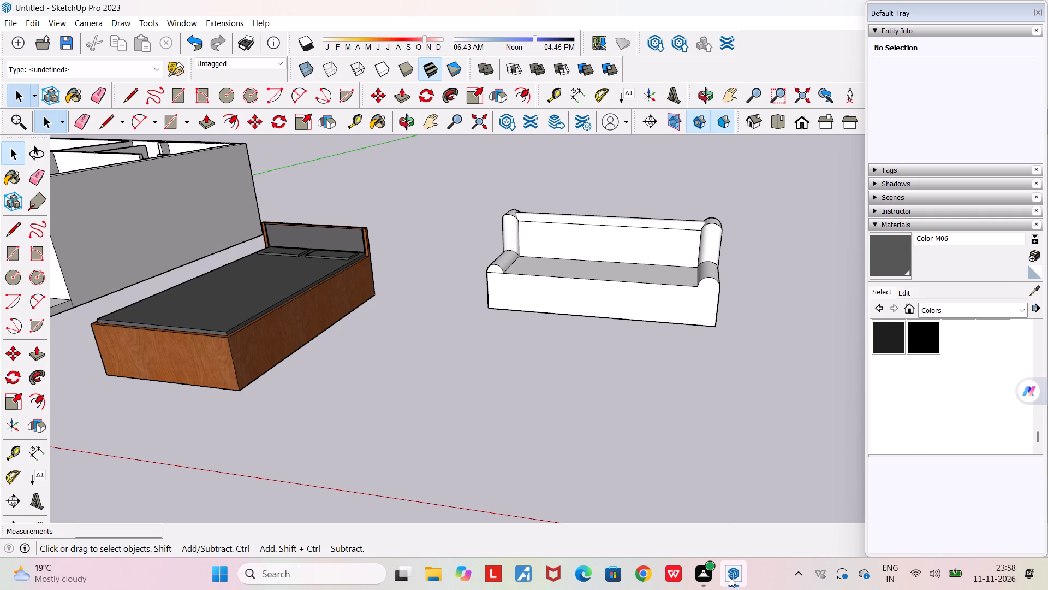
{"action": "left_click", "coordinate": [727, 514]}
{"action": "scroll", "coordinate": [583, 432], "scroll_direction": "down", "scroll_amount": 4}
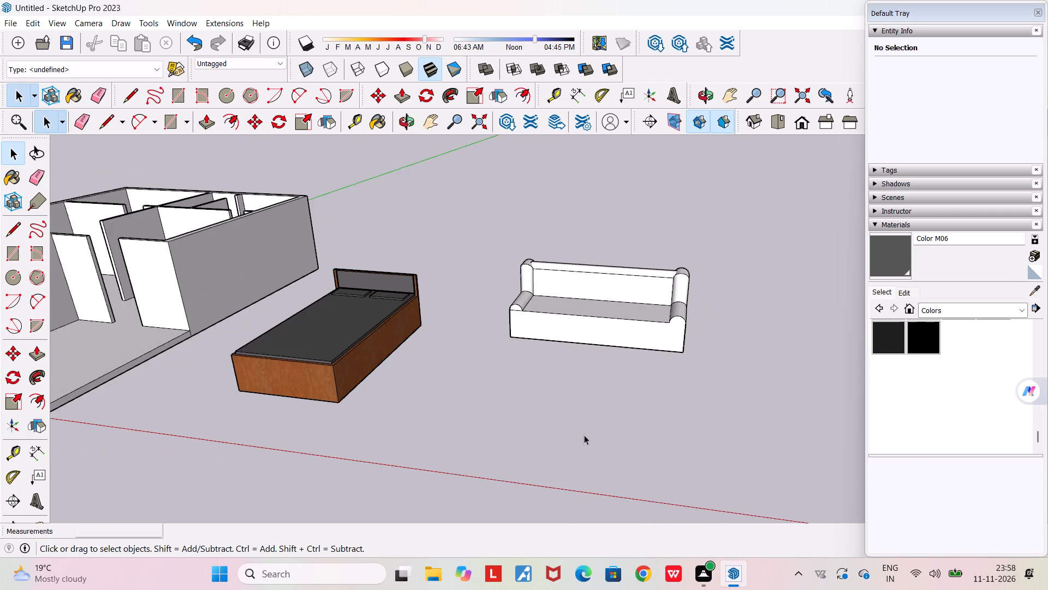
{"action": "scroll", "coordinate": [584, 435], "scroll_direction": "down", "scroll_amount": 10}
{"action": "scroll", "coordinate": [296, 457], "scroll_direction": "up", "scroll_amount": 5}
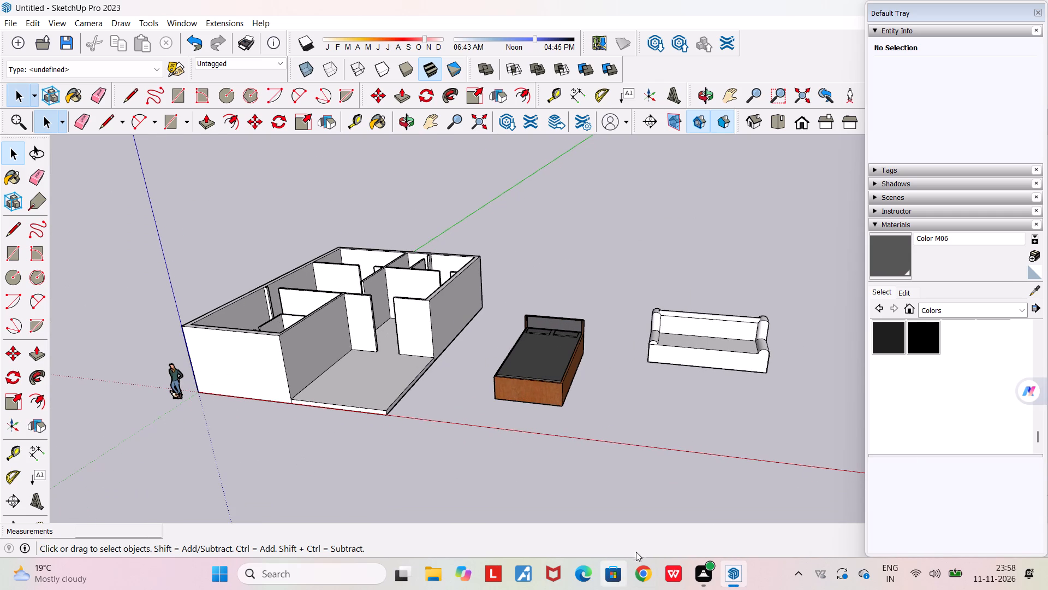
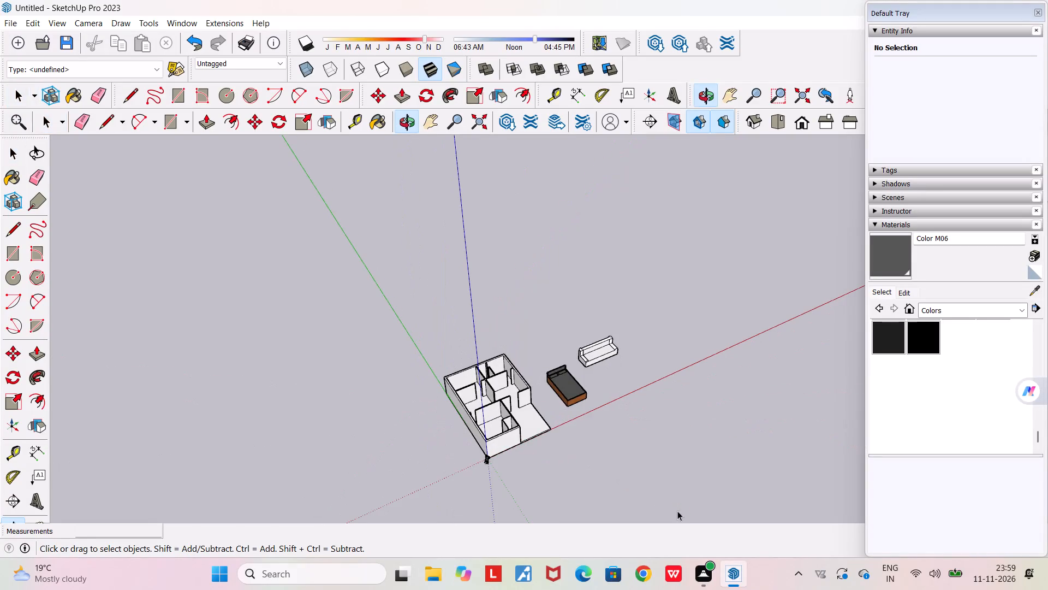
Move the bed about 0.94 m, keeping it on the open ground beside the walled floor plan.
{"action": "scroll", "coordinate": [508, 451], "scroll_direction": "up", "scroll_amount": 7}
{"action": "middle_click_drag", "start_coordinate": [543, 449], "coordinate": [434, 566]}
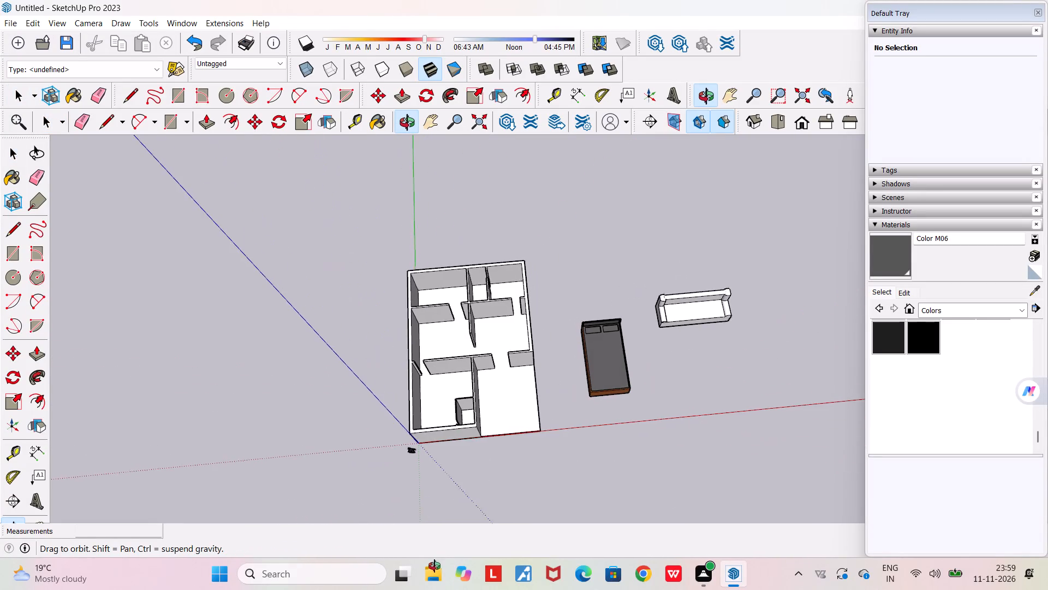
{"action": "middle_click_drag", "start_coordinate": [434, 566], "coordinate": [435, 556]}
{"action": "scroll", "coordinate": [452, 432], "scroll_direction": "up", "scroll_amount": 7}
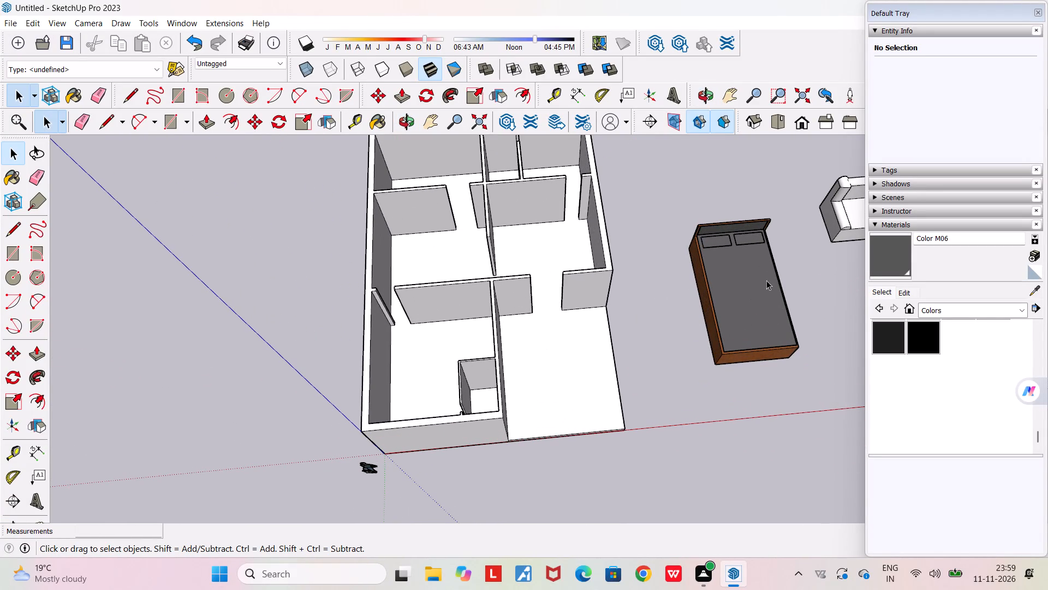
{"action": "left_click_drag", "start_coordinate": [655, 198], "coordinate": [839, 403]}
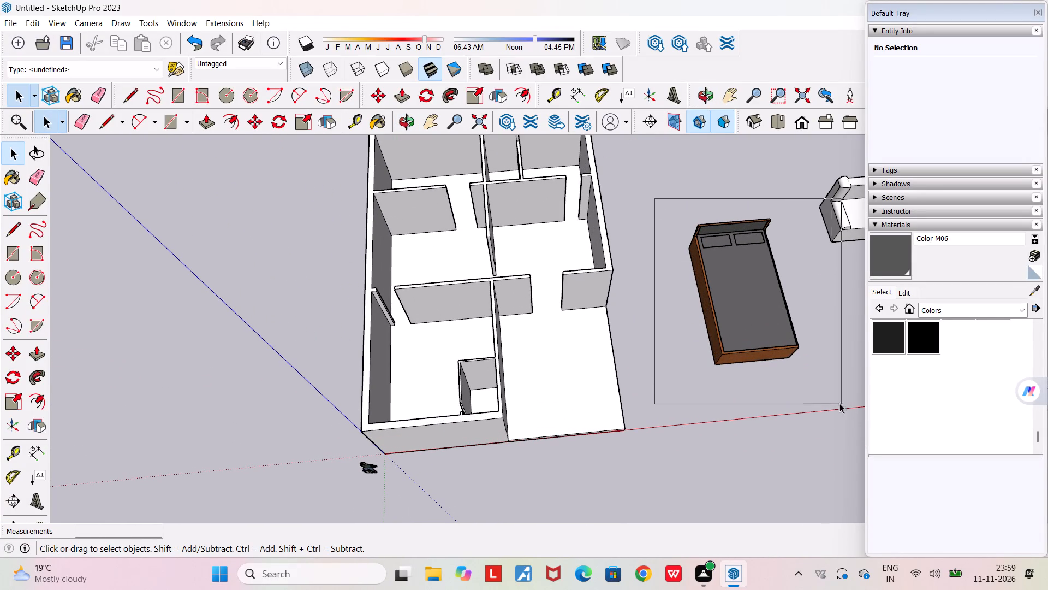
{"action": "left_click_drag", "start_coordinate": [839, 403], "coordinate": [814, 410]}
{"action": "key", "text": "m"}
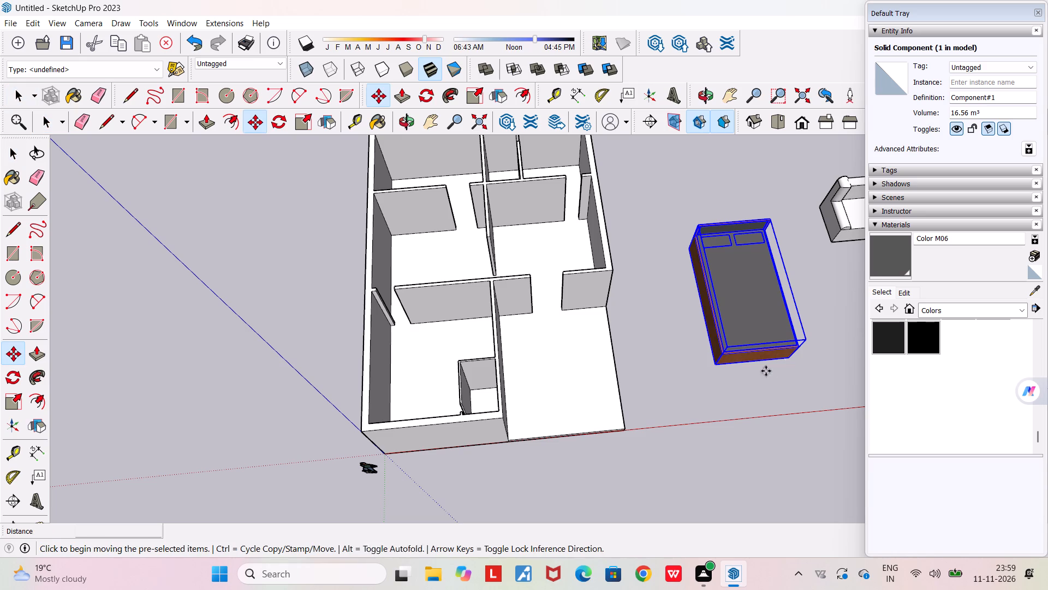
{"action": "left_click", "coordinate": [719, 372]}
{"action": "scroll", "coordinate": [386, 446], "scroll_direction": "up", "scroll_amount": 6}
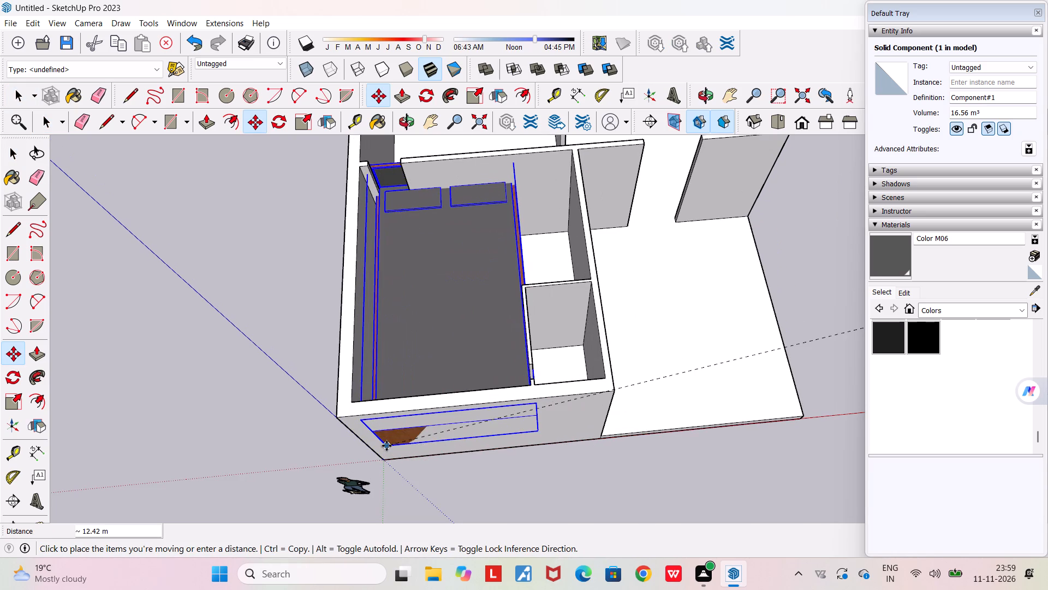
{"action": "scroll", "coordinate": [387, 446], "scroll_direction": "down", "scroll_amount": 11}
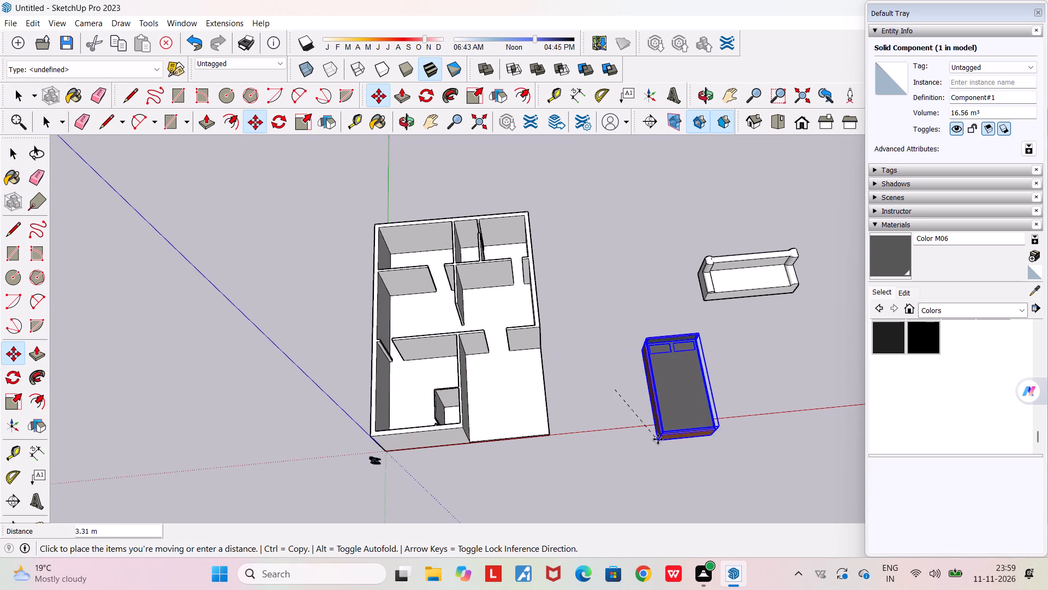
{"action": "left_click", "coordinate": [612, 406]}
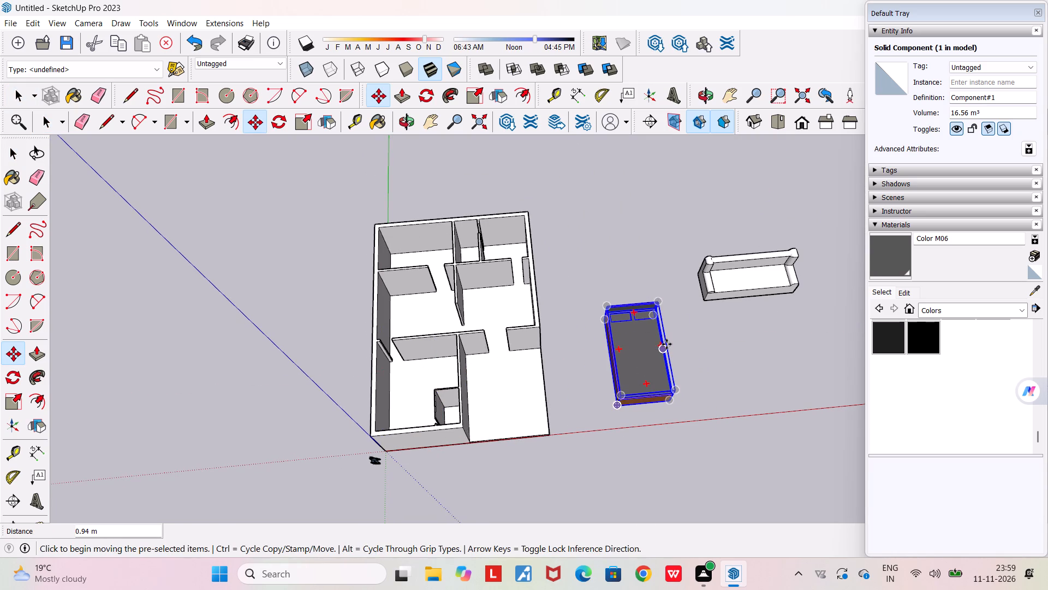
Rotate the bed -90 degrees about its vertical axis.
{"action": "left_click", "coordinate": [657, 344]}
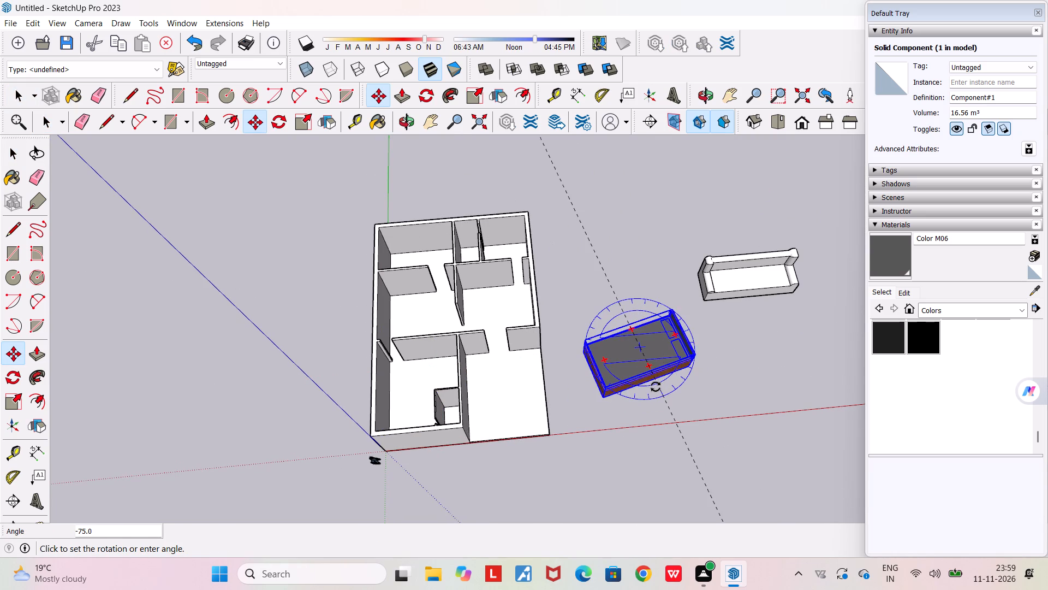
{"action": "left_click", "coordinate": [645, 396]}
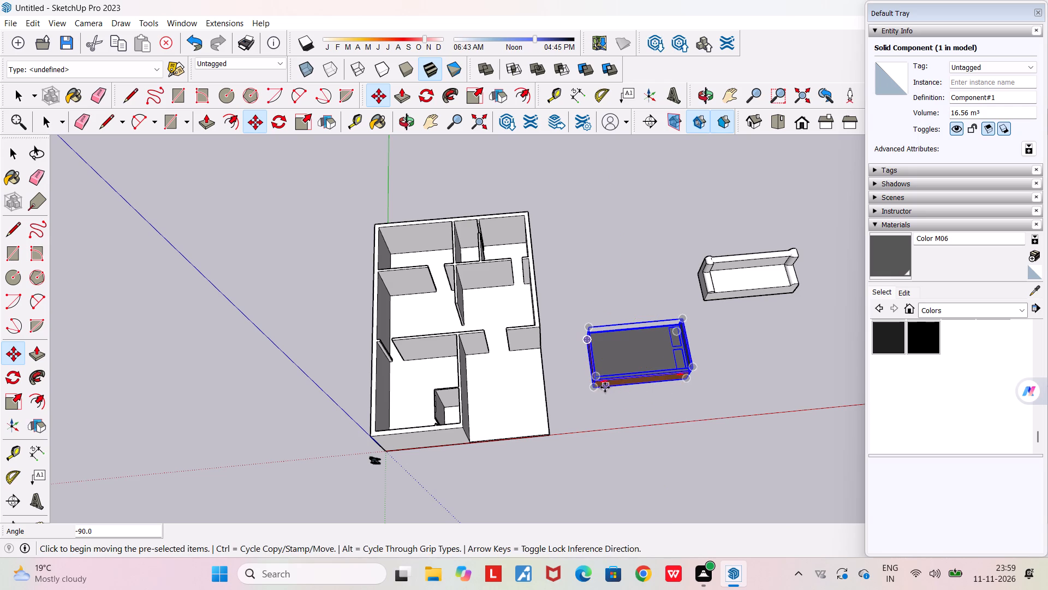
Move the bed about 12.25 m by its bottom corner into the house's front corner room, with its headboard at the inner wall.
{"action": "left_click", "coordinate": [592, 391]}
{"action": "scroll", "coordinate": [366, 418], "scroll_direction": "up", "scroll_amount": 7}
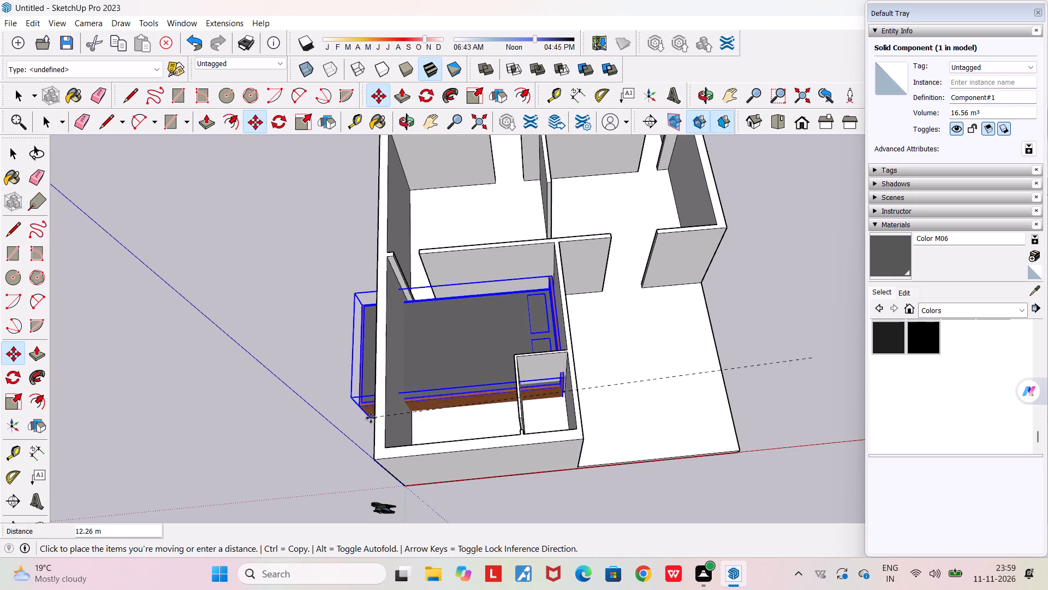
{"action": "left_click", "coordinate": [371, 418]}
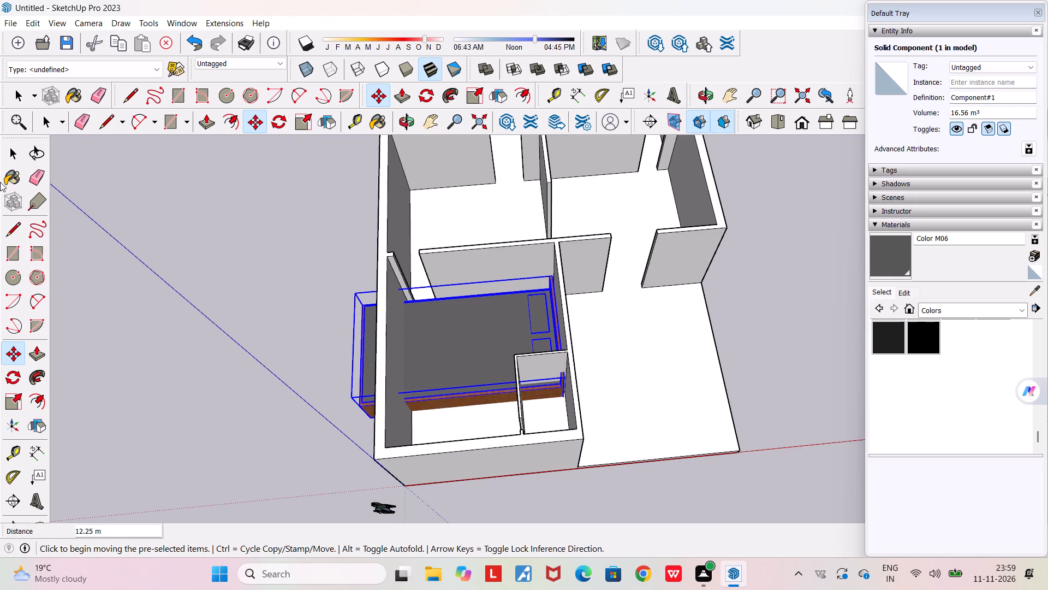
Scale the bed to 0.56 along its length, and to 0.60 in width with about 0.89 in height, to fit the room.
{"action": "left_click", "coordinate": [10, 400]}
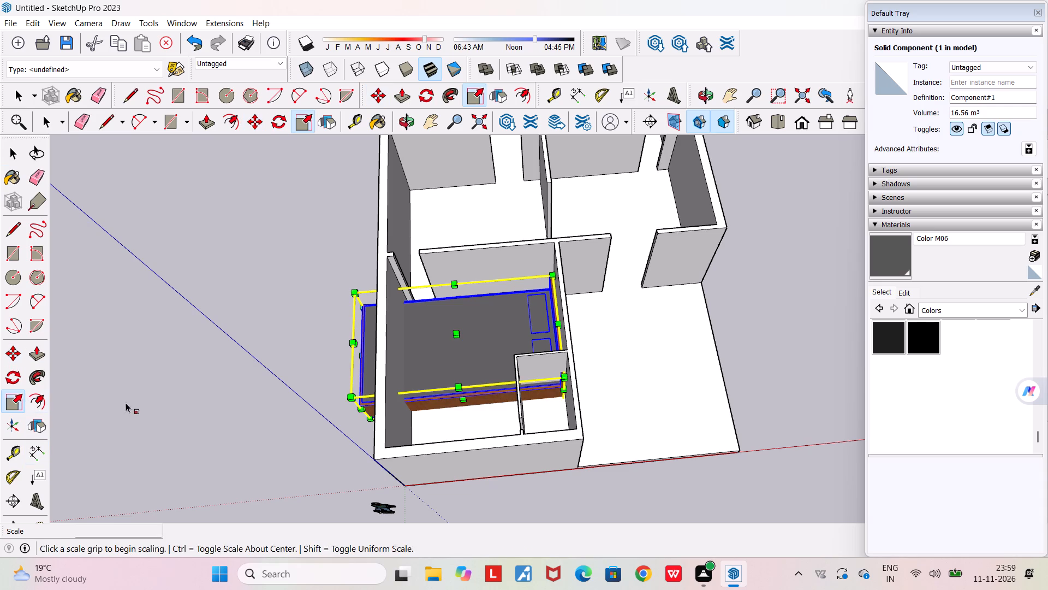
{"action": "scroll", "coordinate": [348, 341], "scroll_direction": "up", "scroll_amount": 1}
{"action": "left_click", "coordinate": [362, 357]}
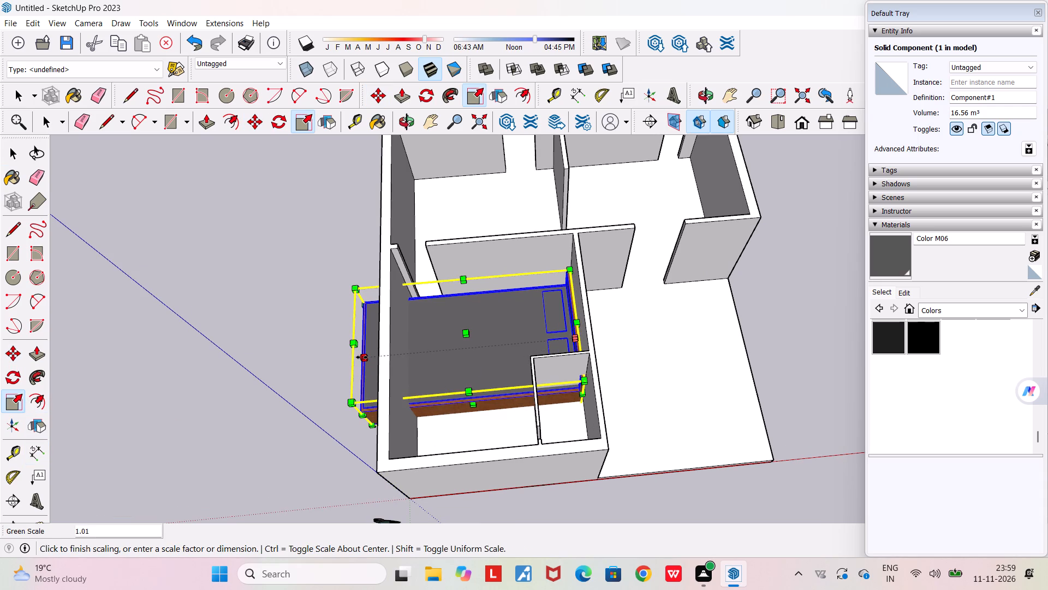
{"action": "left_click", "coordinate": [457, 340]}
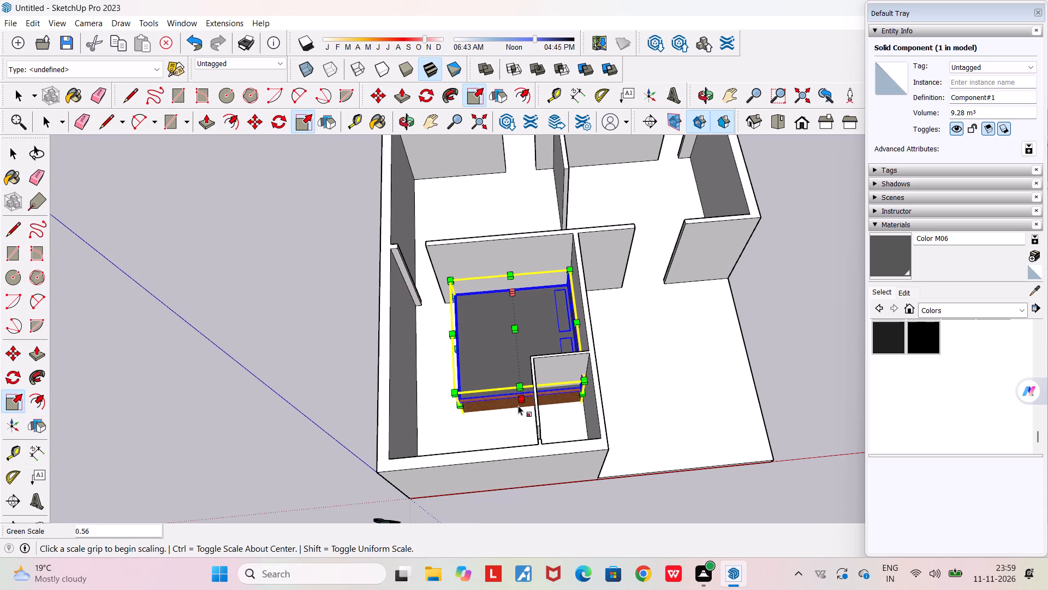
{"action": "left_click", "coordinate": [520, 406]}
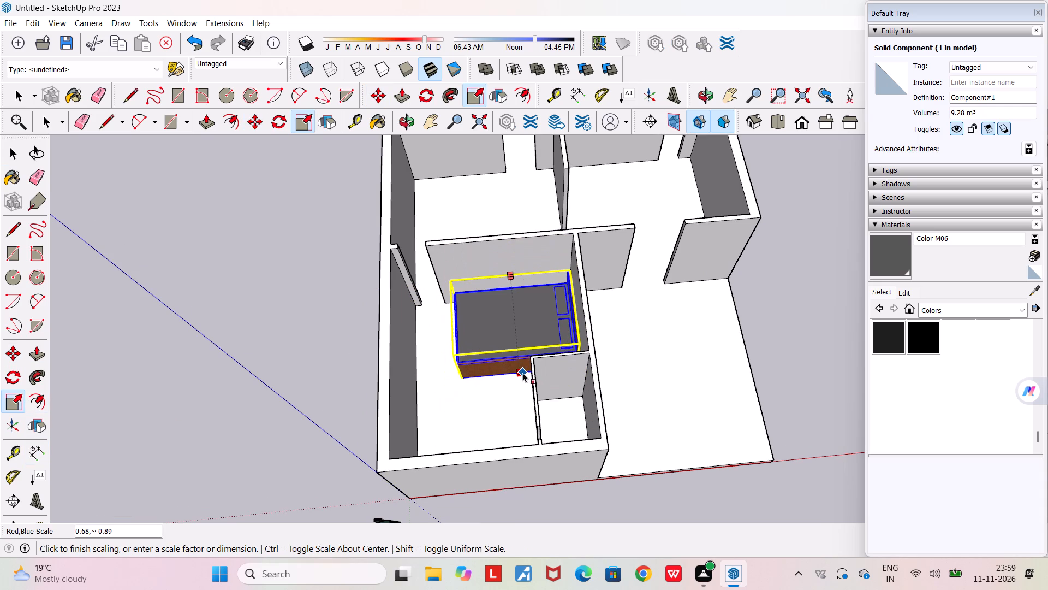
{"action": "left_click", "coordinate": [523, 364]}
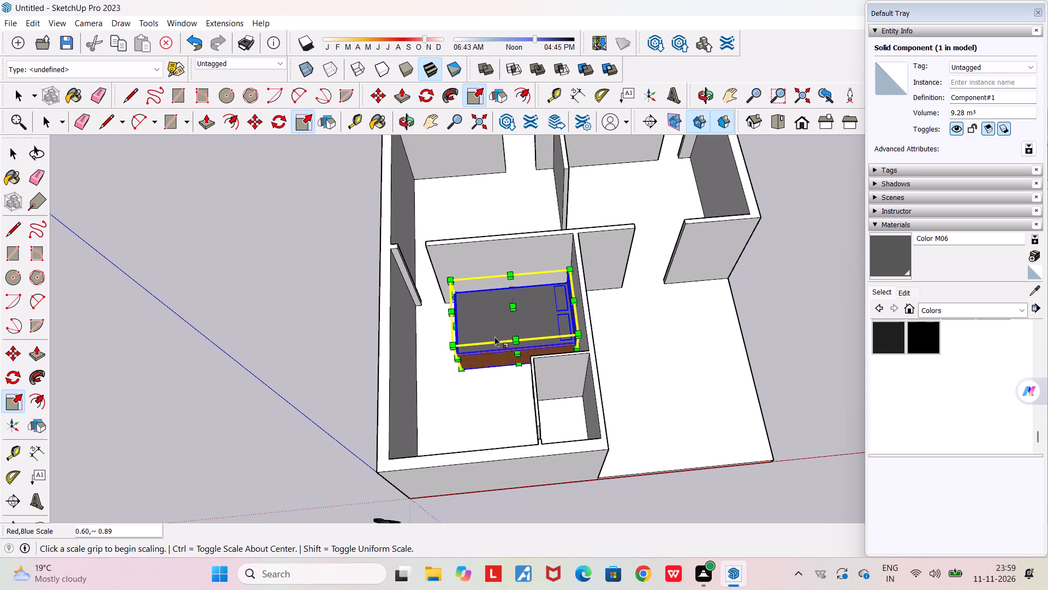
Scale the bed's height down further along the blue axis.
{"action": "middle_click_drag", "start_coordinate": [495, 337], "coordinate": [912, 245]}
{"action": "scroll", "coordinate": [631, 346], "scroll_direction": "up", "scroll_amount": 6}
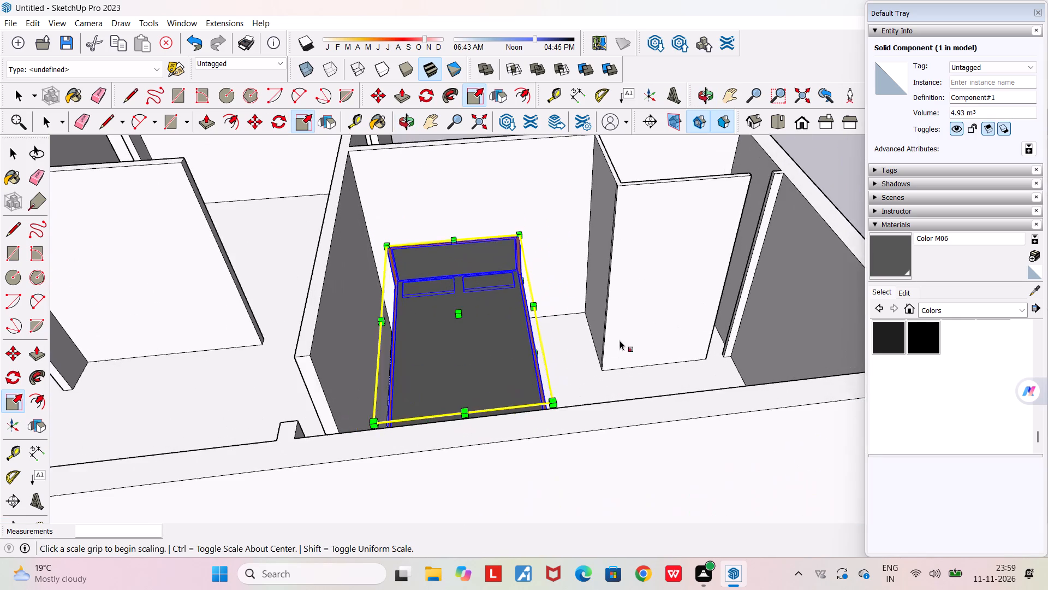
{"action": "middle_click_drag", "start_coordinate": [620, 352], "coordinate": [580, 402]}
{"action": "left_click", "coordinate": [445, 328]}
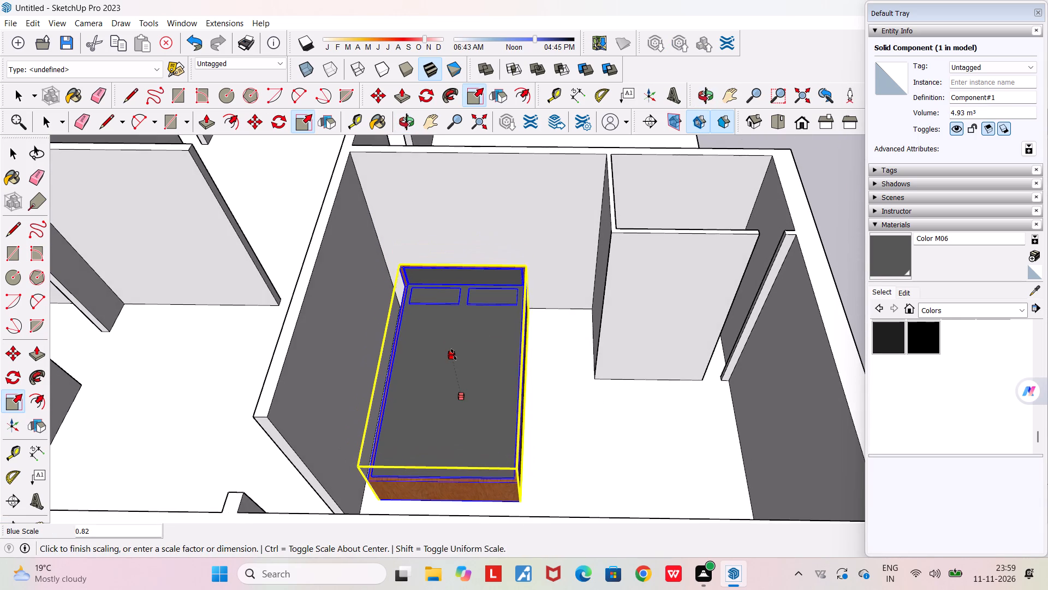
{"action": "left_click", "coordinate": [454, 355]}
Shift the bed sideways about 0.16 m, away from the long partition wall beside it.
{"action": "middle_click_drag", "start_coordinate": [471, 359], "coordinate": [206, 287]}
{"action": "scroll", "coordinate": [377, 337], "scroll_direction": "up", "scroll_amount": 1}
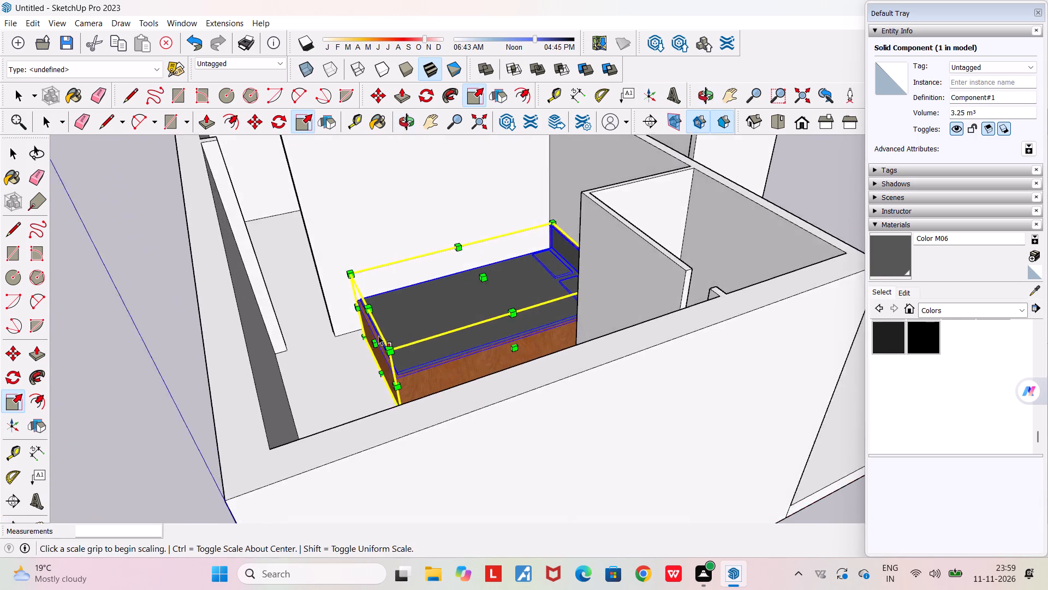
{"action": "middle_click_drag", "start_coordinate": [389, 333], "coordinate": [575, 371]}
{"action": "scroll", "coordinate": [575, 371], "scroll_direction": "down", "scroll_amount": 4}
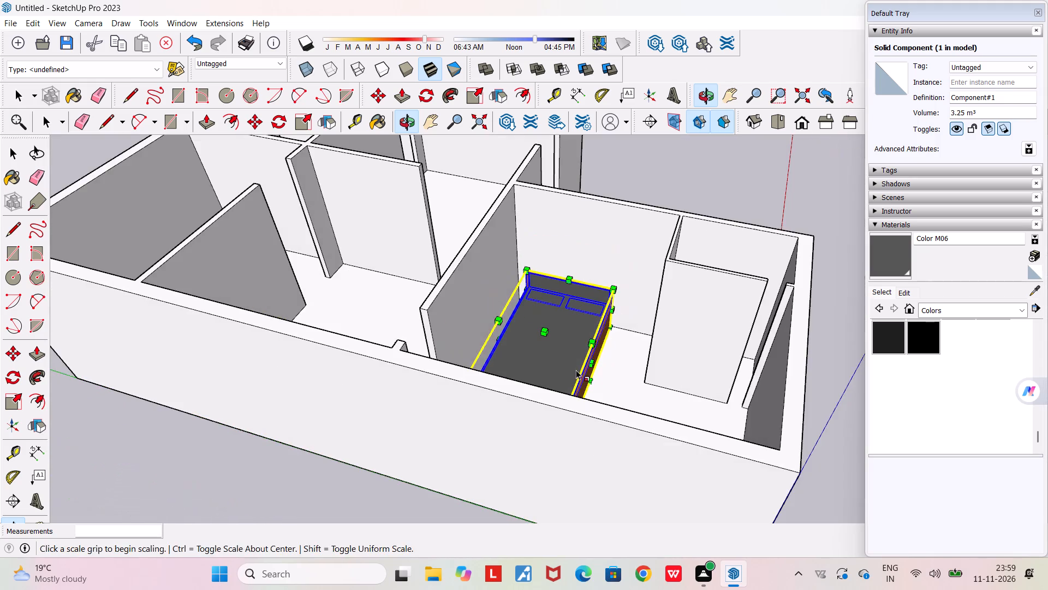
{"action": "middle_click_drag", "start_coordinate": [618, 383], "coordinate": [371, 386]}
{"action": "scroll", "coordinate": [410, 373], "scroll_direction": "up", "scroll_amount": 8}
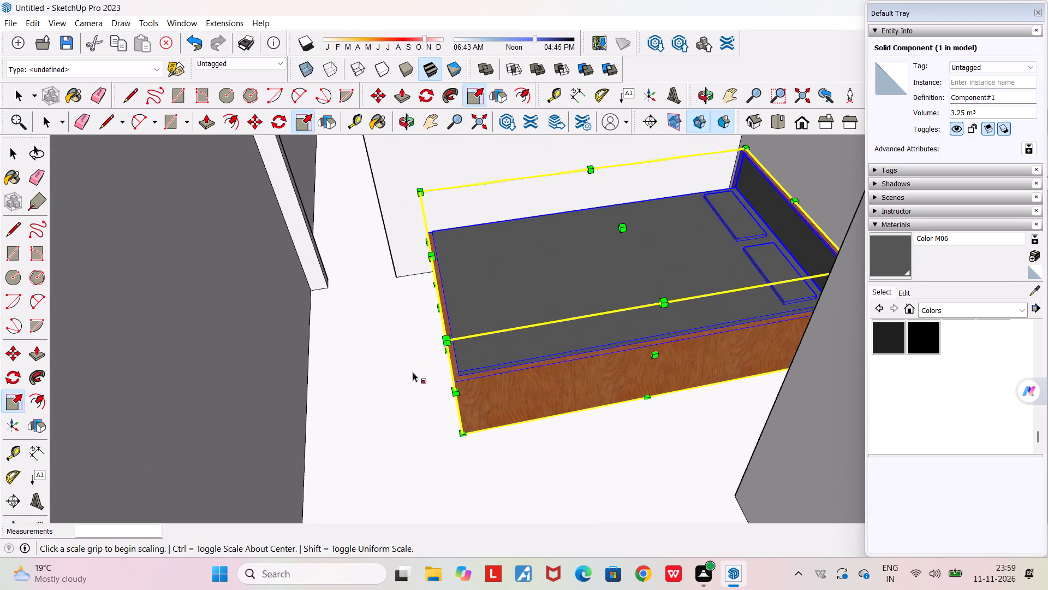
{"action": "scroll", "coordinate": [413, 372], "scroll_direction": "down", "scroll_amount": 1}
{"action": "middle_click_drag", "start_coordinate": [432, 427], "coordinate": [706, 498]}
{"action": "scroll", "coordinate": [707, 498], "scroll_direction": "down", "scroll_amount": 5}
{"action": "scroll", "coordinate": [717, 363], "scroll_direction": "down", "scroll_amount": 4}
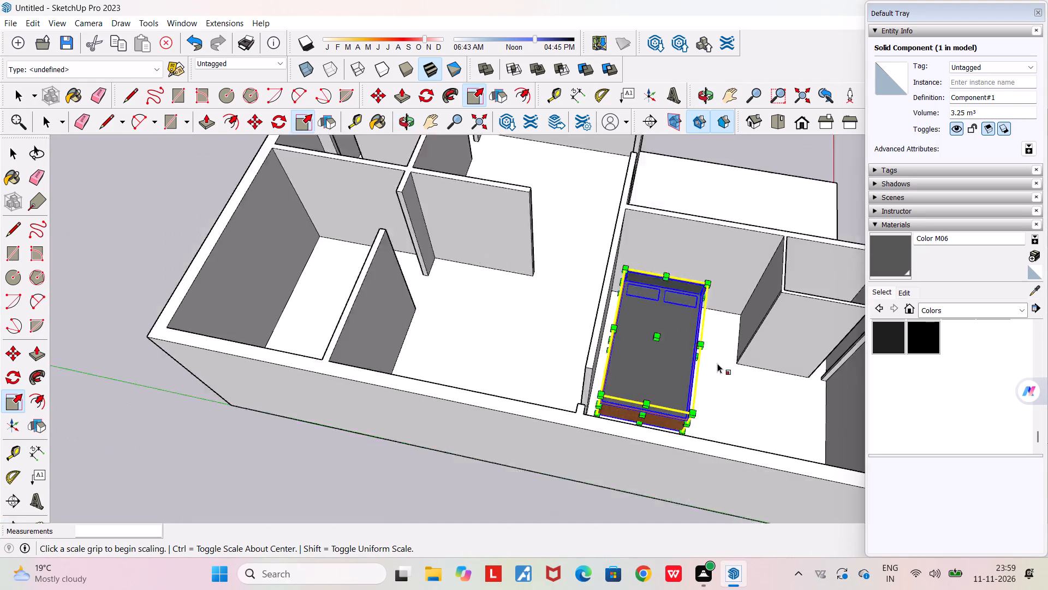
{"action": "scroll", "coordinate": [717, 363], "scroll_direction": "down", "scroll_amount": 3}
{"action": "middle_click_drag", "start_coordinate": [713, 411], "coordinate": [569, 380]}
{"action": "scroll", "coordinate": [653, 420], "scroll_direction": "up", "scroll_amount": 4}
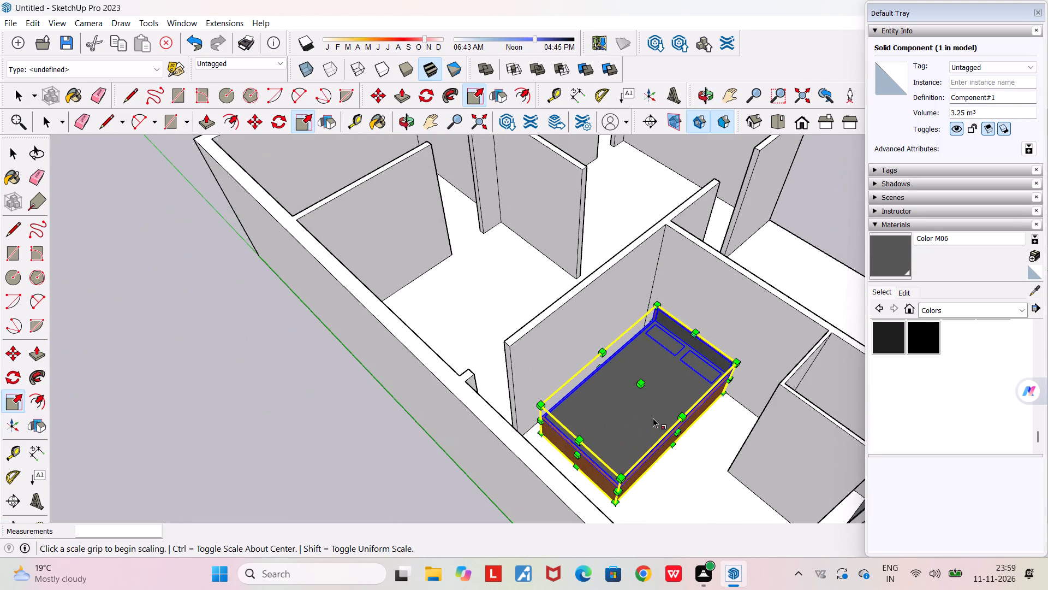
{"action": "key", "text": "m"}
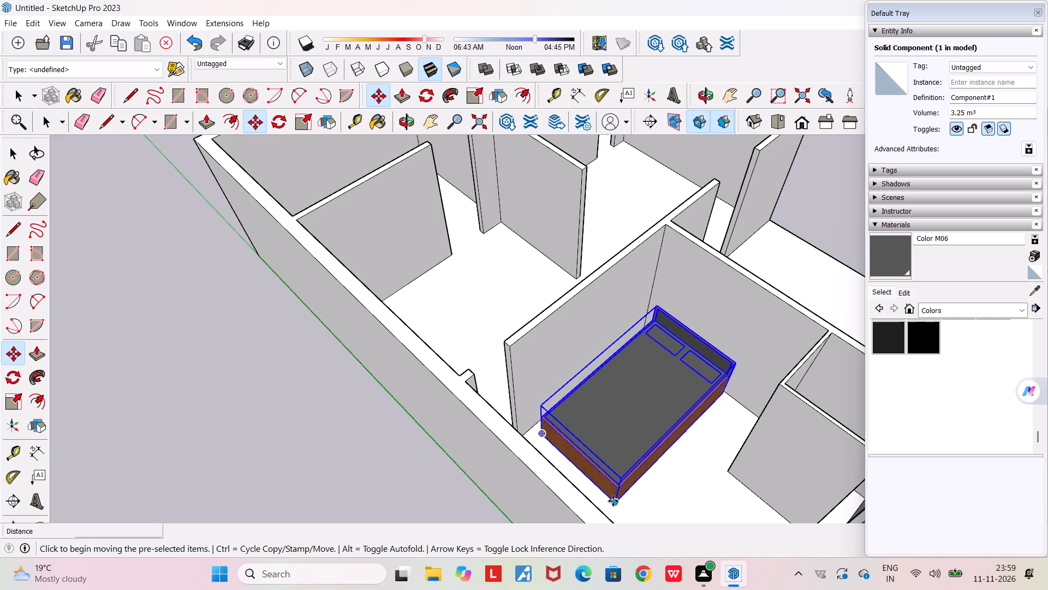
{"action": "left_click", "coordinate": [613, 501]}
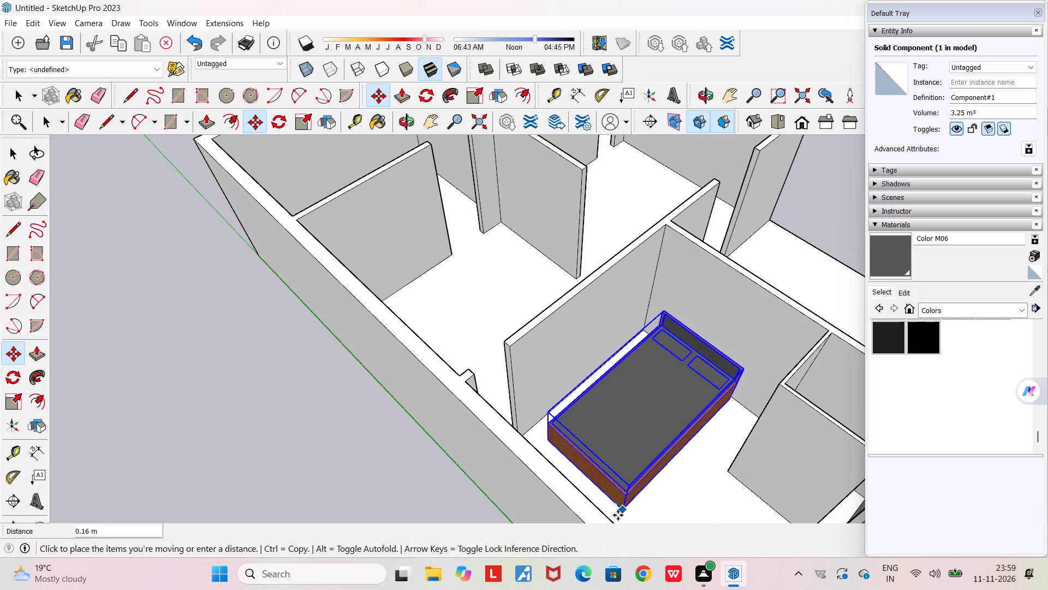
{"action": "left_click", "coordinate": [620, 516]}
{"action": "middle_click_drag", "start_coordinate": [642, 445], "coordinate": [532, 364]}
{"action": "scroll", "coordinate": [532, 364], "scroll_direction": "down", "scroll_amount": 5}
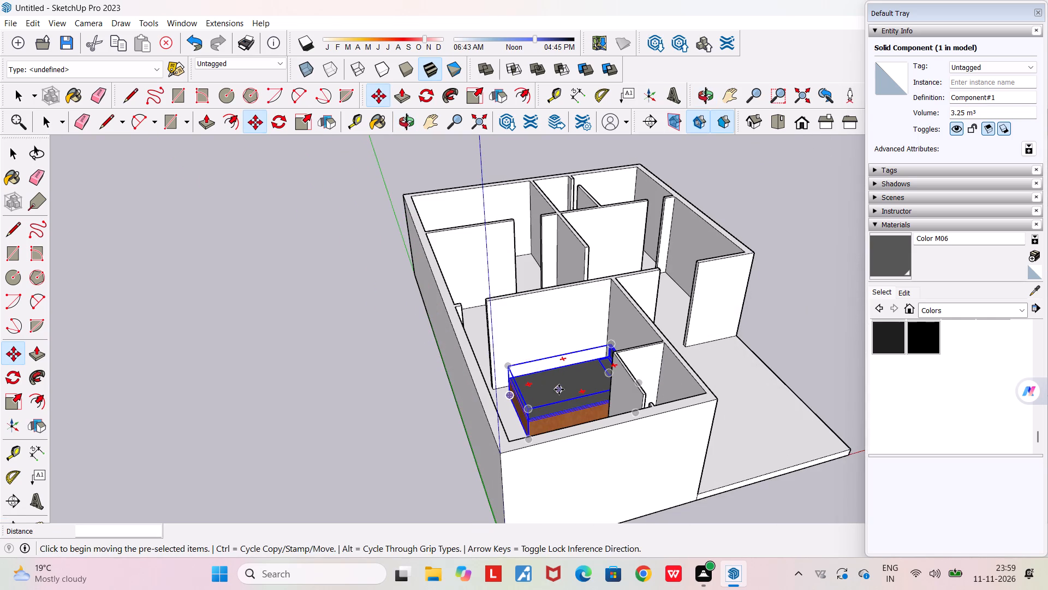
{"action": "key", "text": "space"}
{"action": "key", "text": "Escape"}
Make the entire sofa beside the house a component, keeping the default definition settings.
{"action": "scroll", "coordinate": [568, 363], "scroll_direction": "down", "scroll_amount": 3}
{"action": "middle_click_drag", "start_coordinate": [558, 430], "coordinate": [432, 432]}
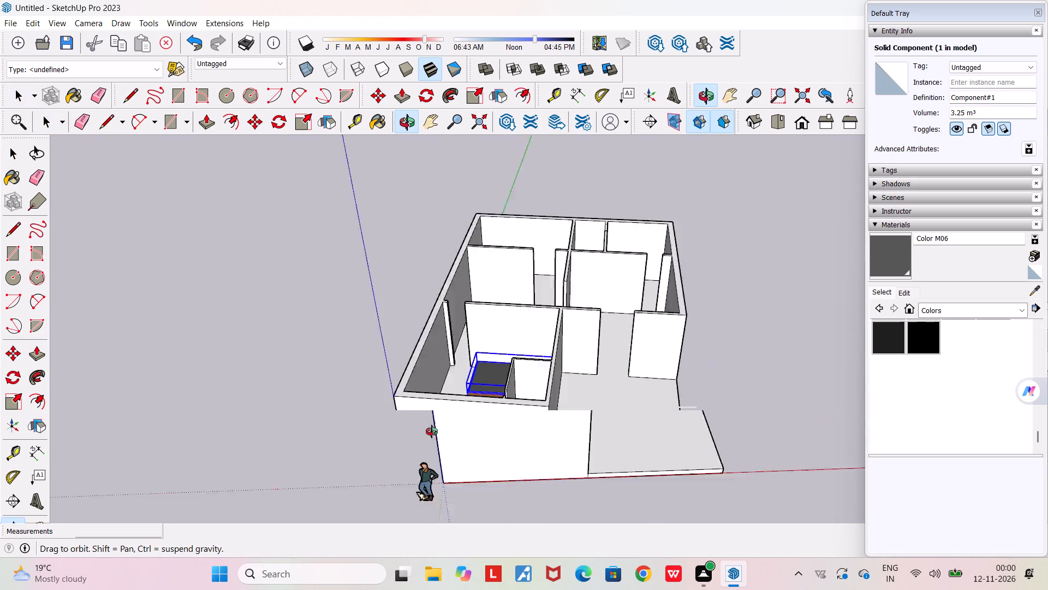
{"action": "middle_click_drag", "start_coordinate": [432, 432], "coordinate": [335, 421]}
{"action": "scroll", "coordinate": [335, 421], "scroll_direction": "down", "scroll_amount": 5}
{"action": "scroll", "coordinate": [753, 423], "scroll_direction": "down", "scroll_amount": 13}
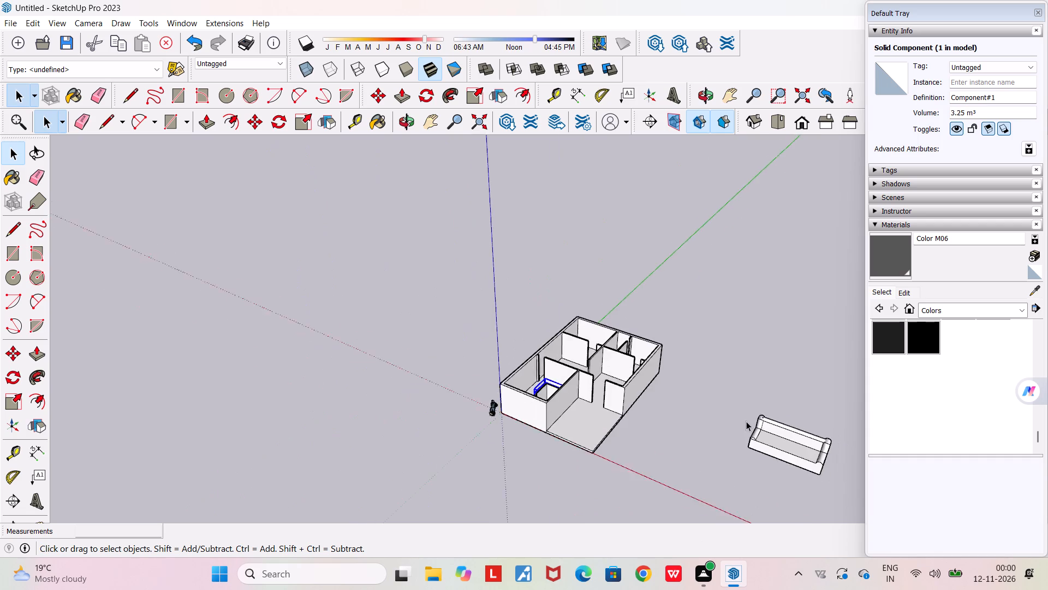
{"action": "scroll", "coordinate": [746, 421], "scroll_direction": "down", "scroll_amount": 2}
{"action": "scroll", "coordinate": [772, 450], "scroll_direction": "up", "scroll_amount": 6}
{"action": "middle_click_drag", "start_coordinate": [831, 472], "coordinate": [876, 477]}
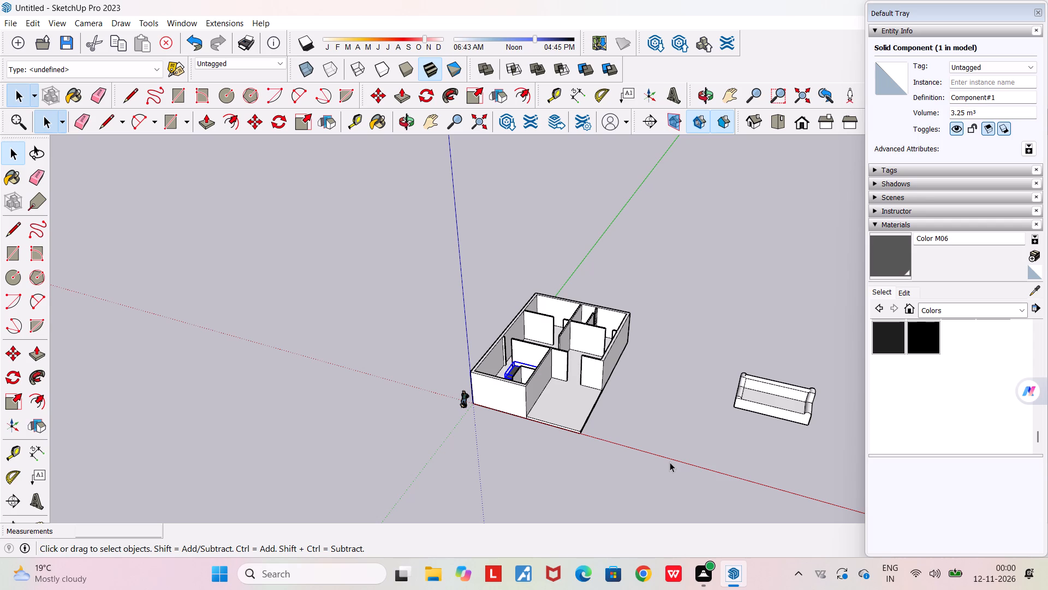
{"action": "scroll", "coordinate": [684, 310], "scroll_direction": "down", "scroll_amount": 6}
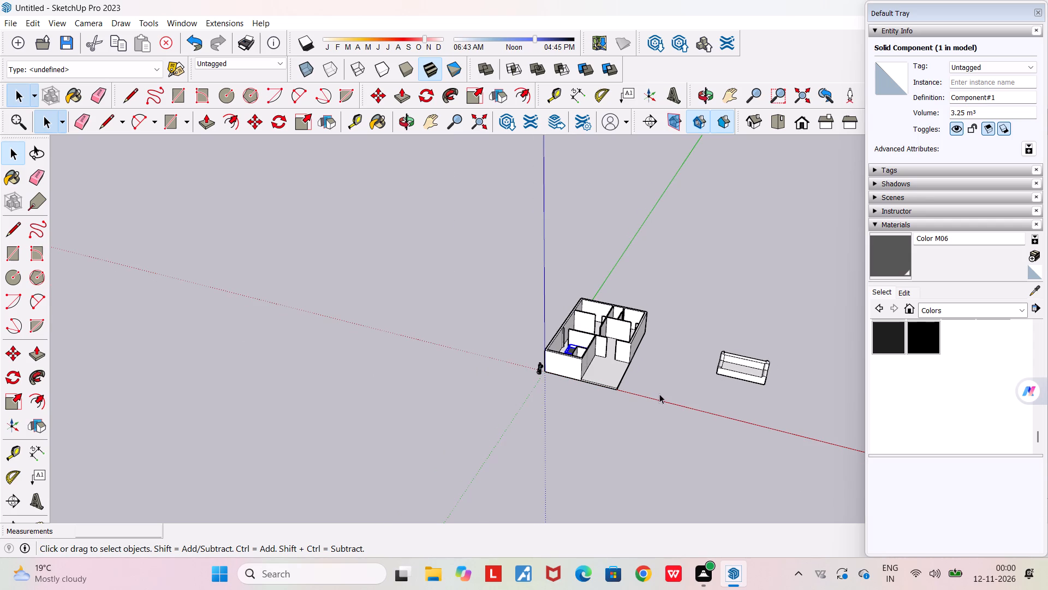
{"action": "left_click_drag", "start_coordinate": [659, 394], "coordinate": [659, 390]}
{"action": "key", "text": "space"}
{"action": "middle_click_drag", "start_coordinate": [732, 415], "coordinate": [755, 419]}
{"action": "scroll", "coordinate": [838, 338], "scroll_direction": "up", "scroll_amount": 7}
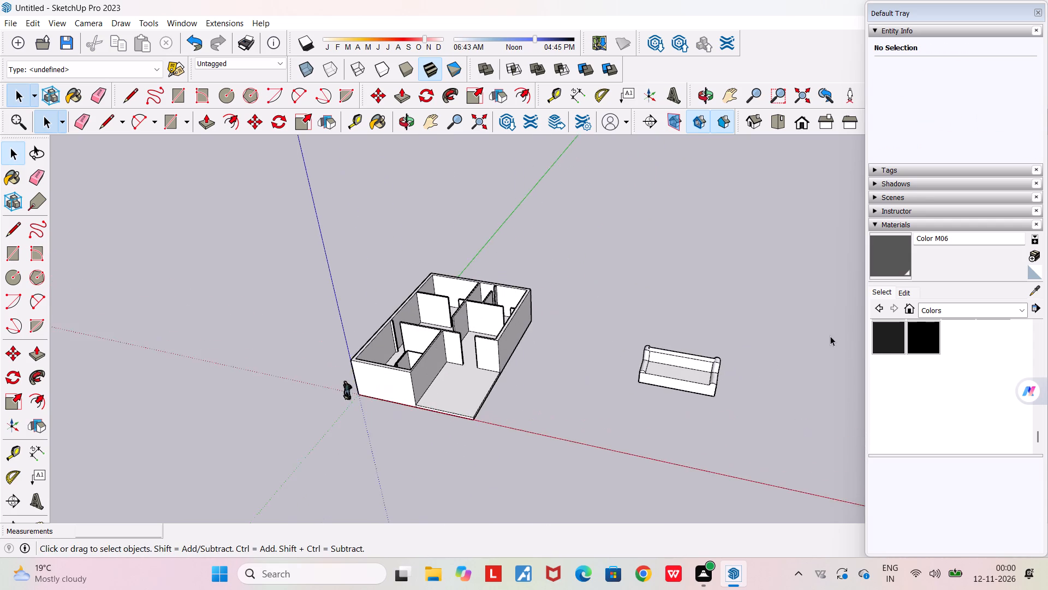
{"action": "scroll", "coordinate": [789, 365], "scroll_direction": "up", "scroll_amount": 2}
{"action": "middle_click_drag", "start_coordinate": [738, 397], "coordinate": [849, 431]}
{"action": "scroll", "coordinate": [811, 322], "scroll_direction": "up", "scroll_amount": 4}
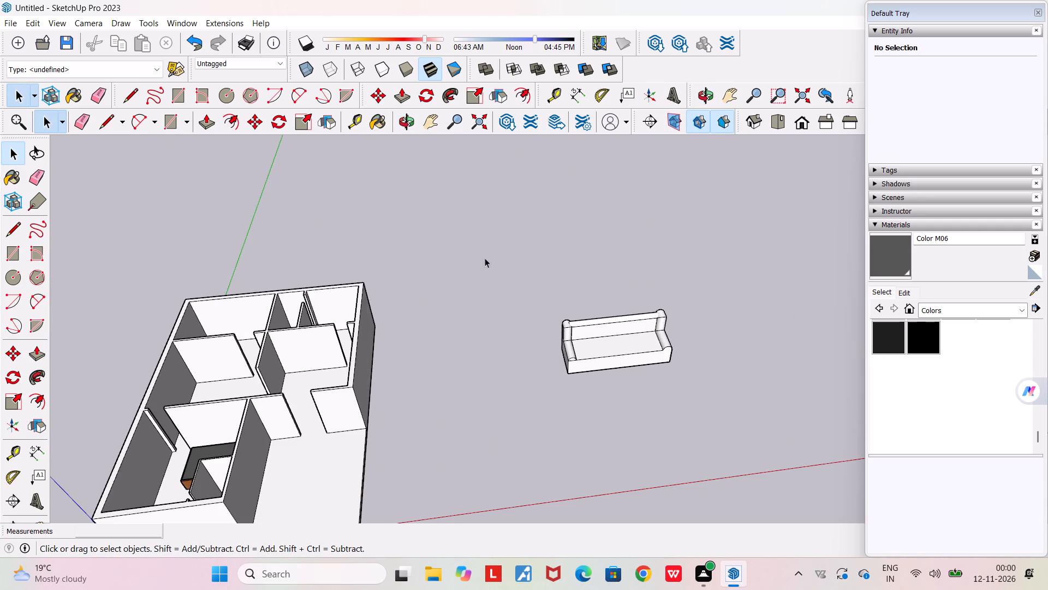
{"action": "left_click_drag", "start_coordinate": [484, 239], "coordinate": [781, 450]}
{"action": "right_click", "coordinate": [643, 322]}
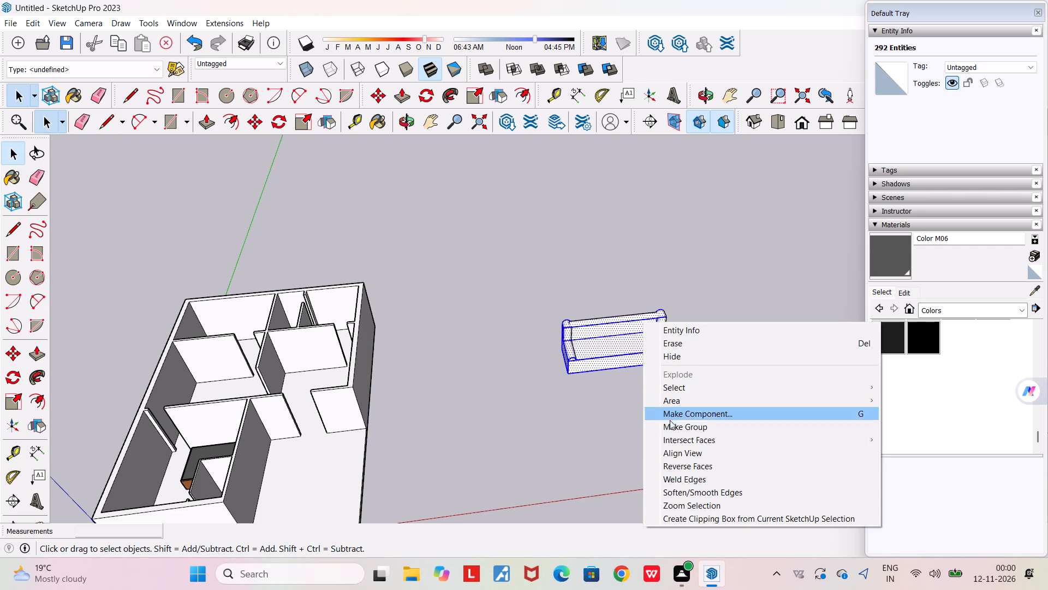
{"action": "left_click", "coordinate": [695, 412]}
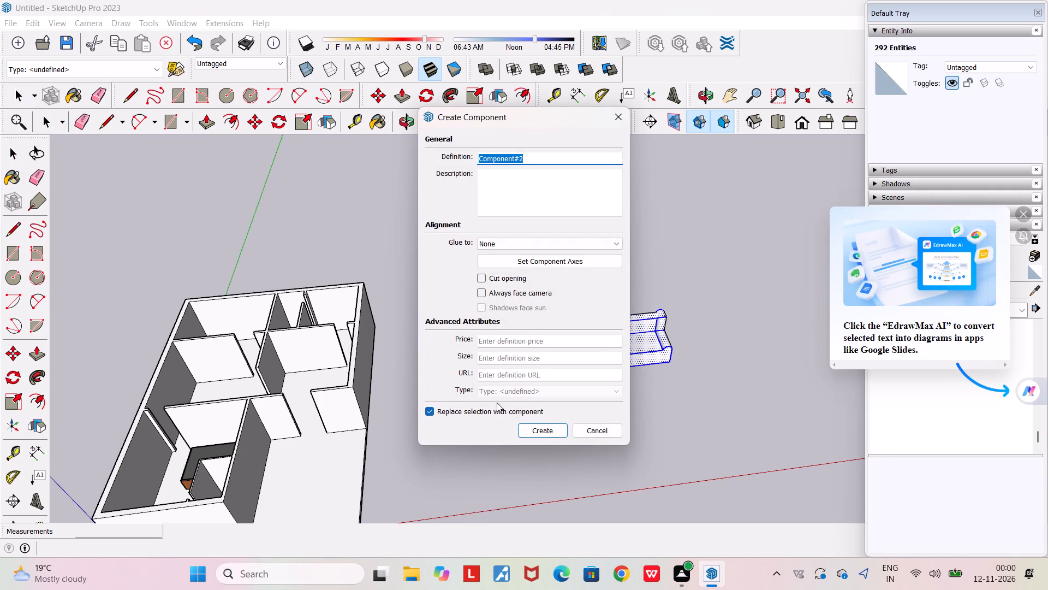
{"action": "left_click", "coordinate": [545, 430]}
{"action": "middle_click_drag", "start_coordinate": [533, 320], "coordinate": [474, 292]}
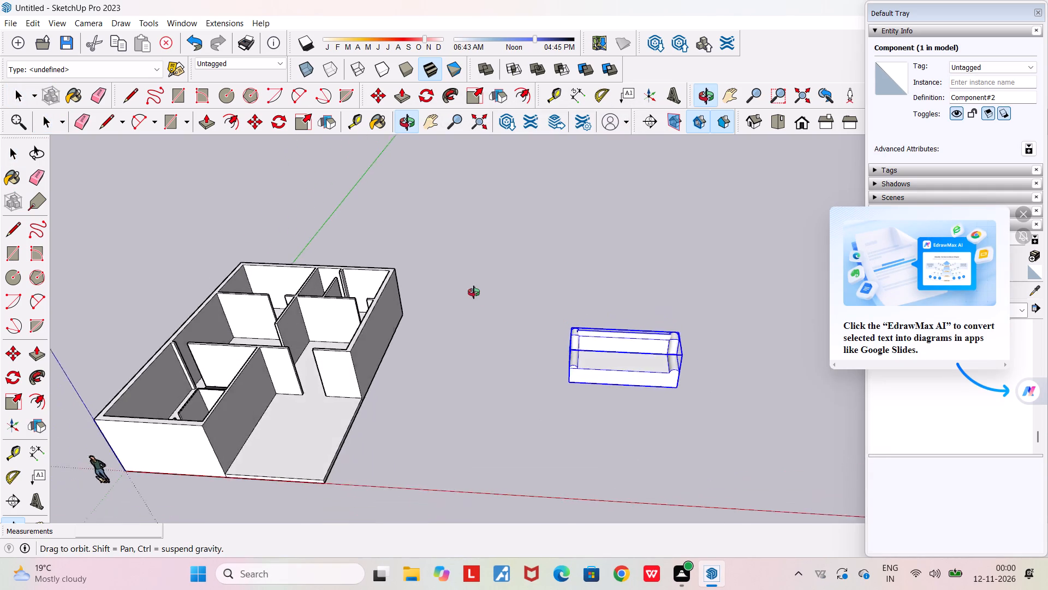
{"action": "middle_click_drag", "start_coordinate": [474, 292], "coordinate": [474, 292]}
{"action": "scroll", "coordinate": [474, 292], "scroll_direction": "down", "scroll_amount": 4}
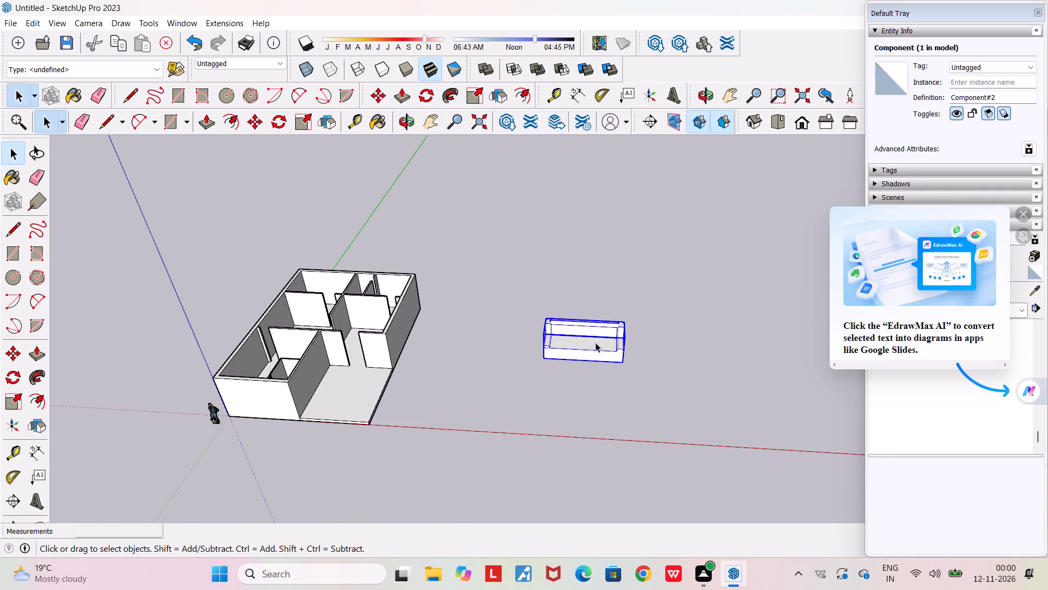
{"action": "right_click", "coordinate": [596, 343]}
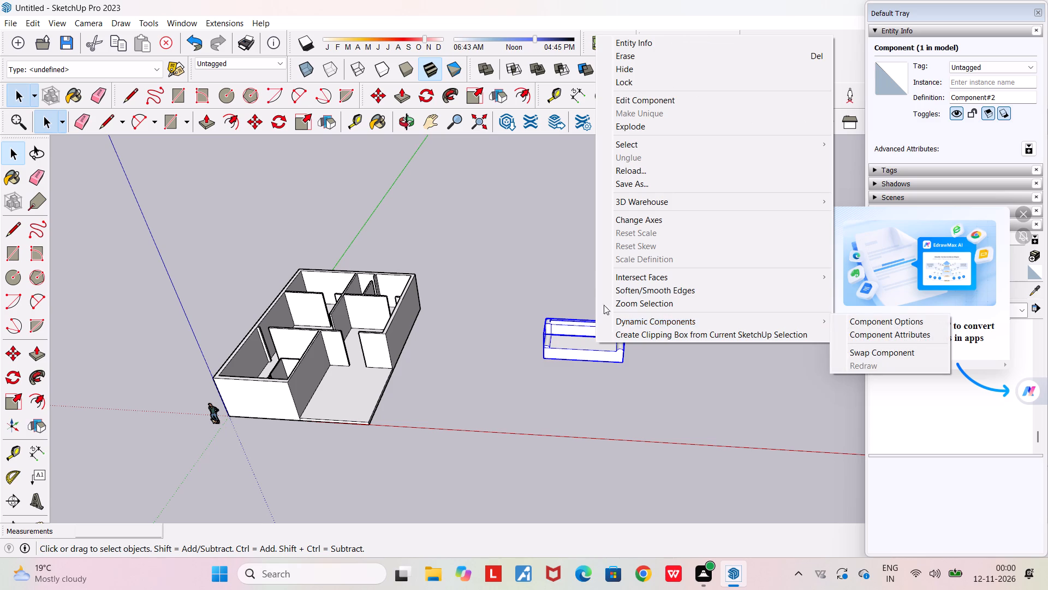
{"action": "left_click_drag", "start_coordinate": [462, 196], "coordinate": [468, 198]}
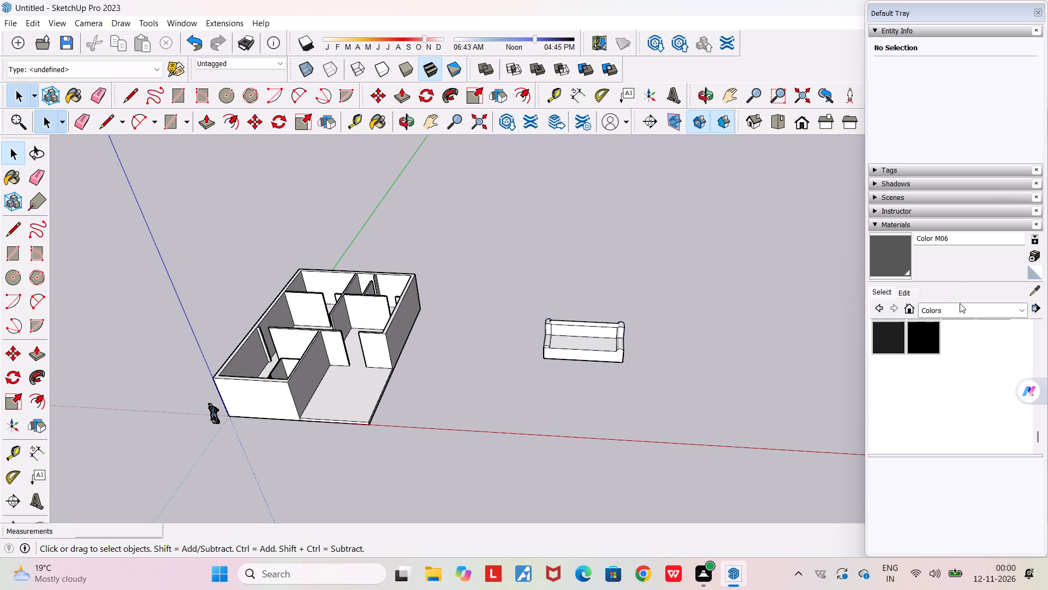
From the carpet, fabric and leather materials, try Carpet Diamond Olive on the sofa component and repaint it with Carpet Plush Charcoal.
{"action": "left_click", "coordinate": [960, 306]}
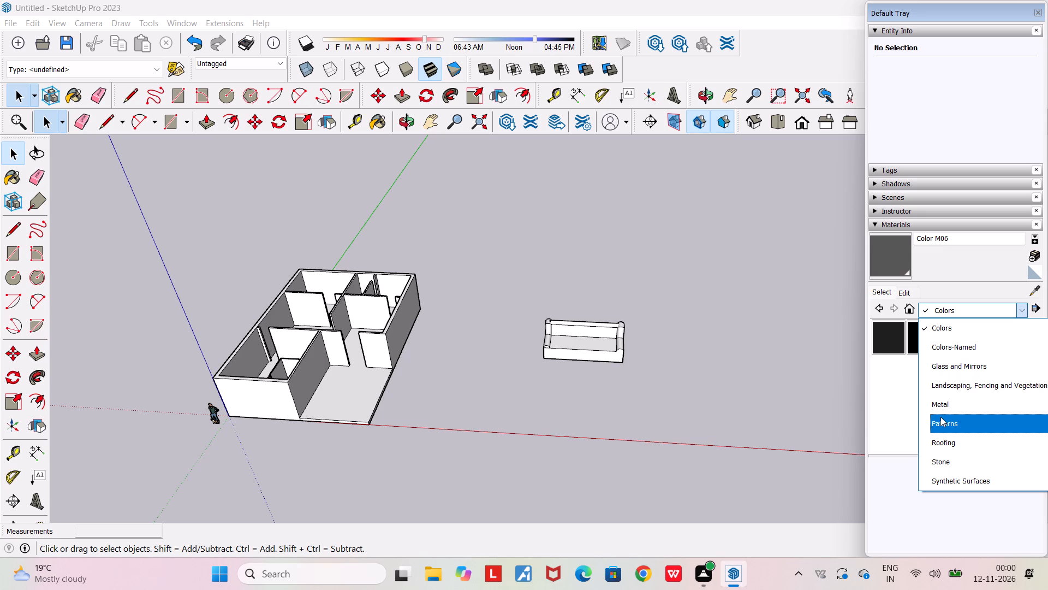
{"action": "scroll", "coordinate": [941, 412], "scroll_direction": "up", "scroll_amount": 1}
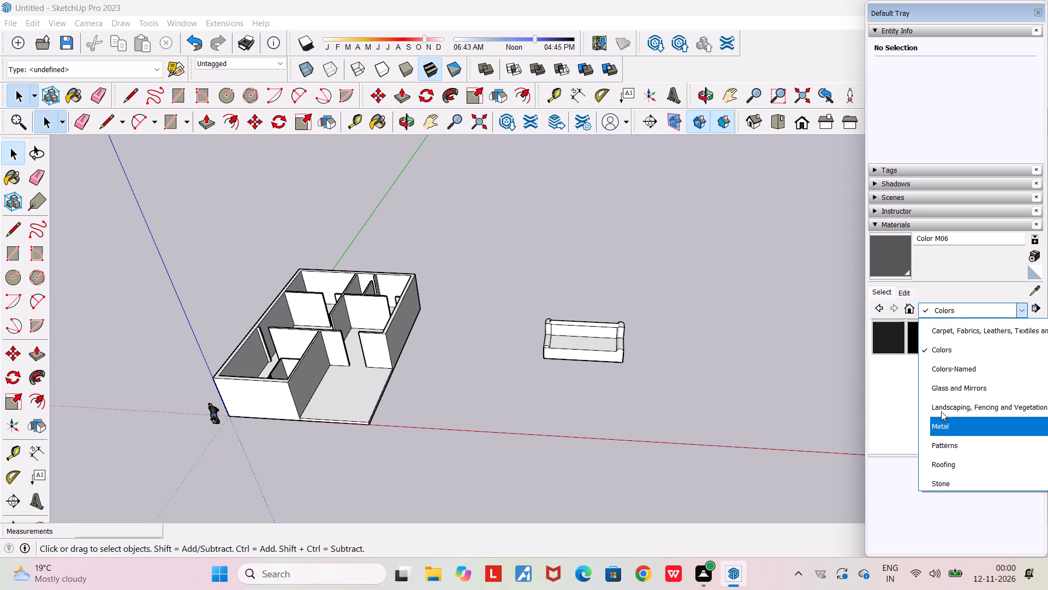
{"action": "scroll", "coordinate": [941, 411], "scroll_direction": "up", "scroll_amount": 1}
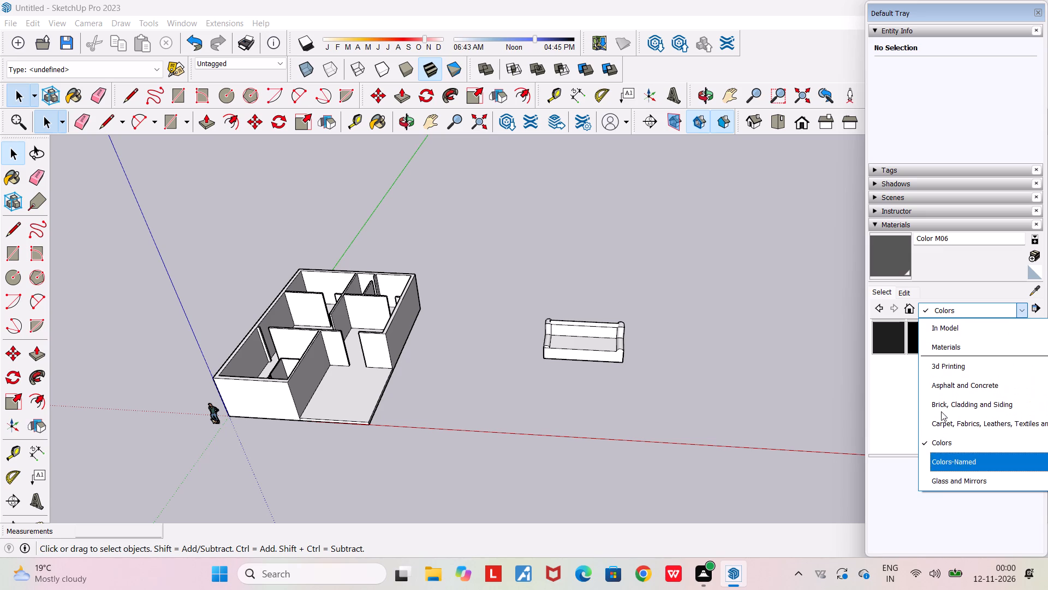
{"action": "left_click", "coordinate": [944, 421]}
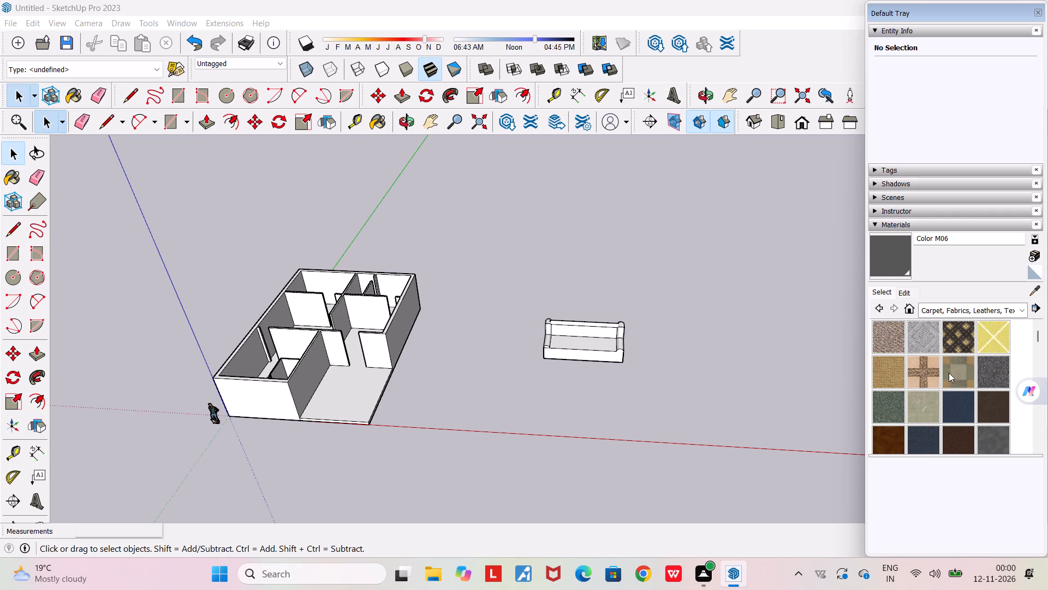
{"action": "left_click", "coordinate": [949, 343]}
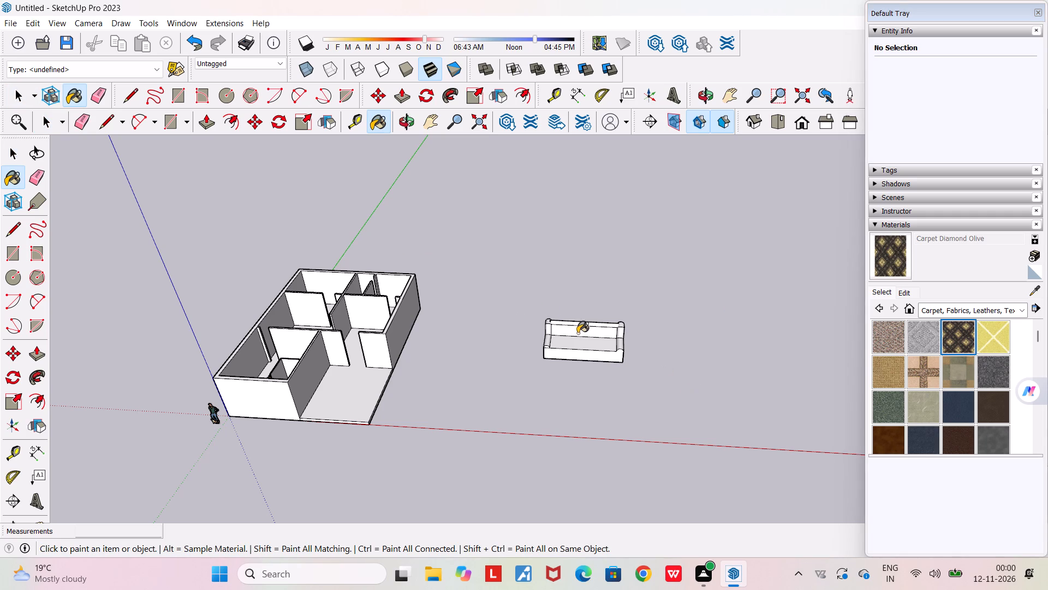
{"action": "left_click", "coordinate": [581, 340]}
{"action": "scroll", "coordinate": [581, 338], "scroll_direction": "up", "scroll_amount": 6}
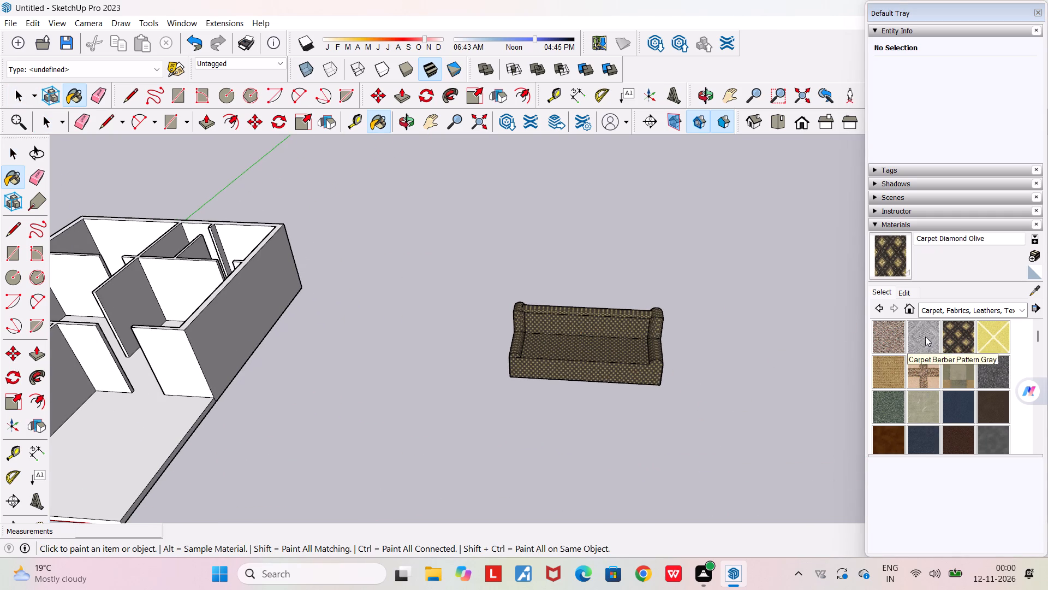
{"action": "left_click", "coordinate": [985, 369]}
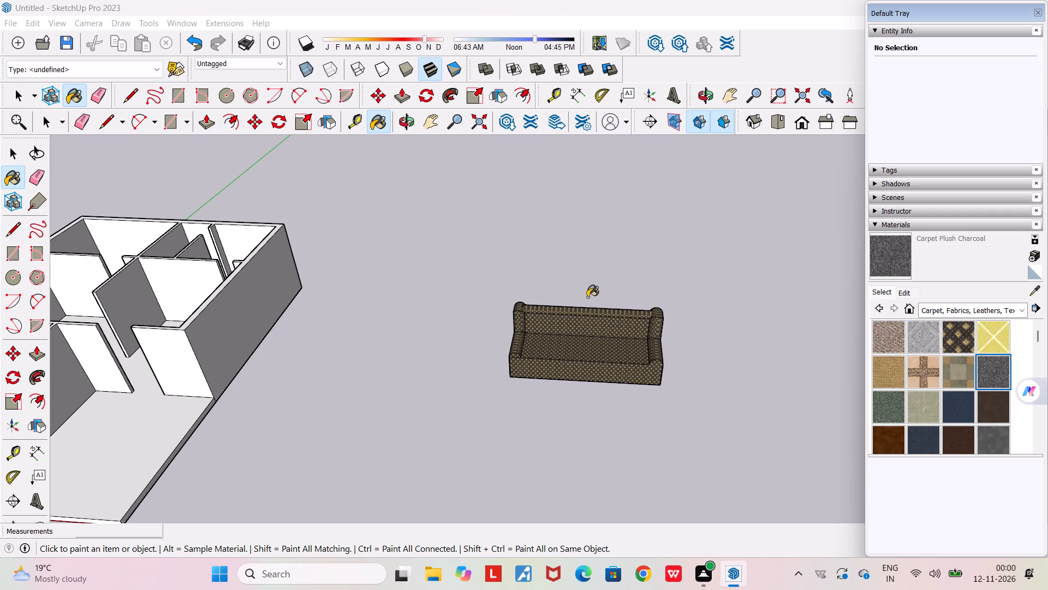
{"action": "left_click", "coordinate": [600, 319]}
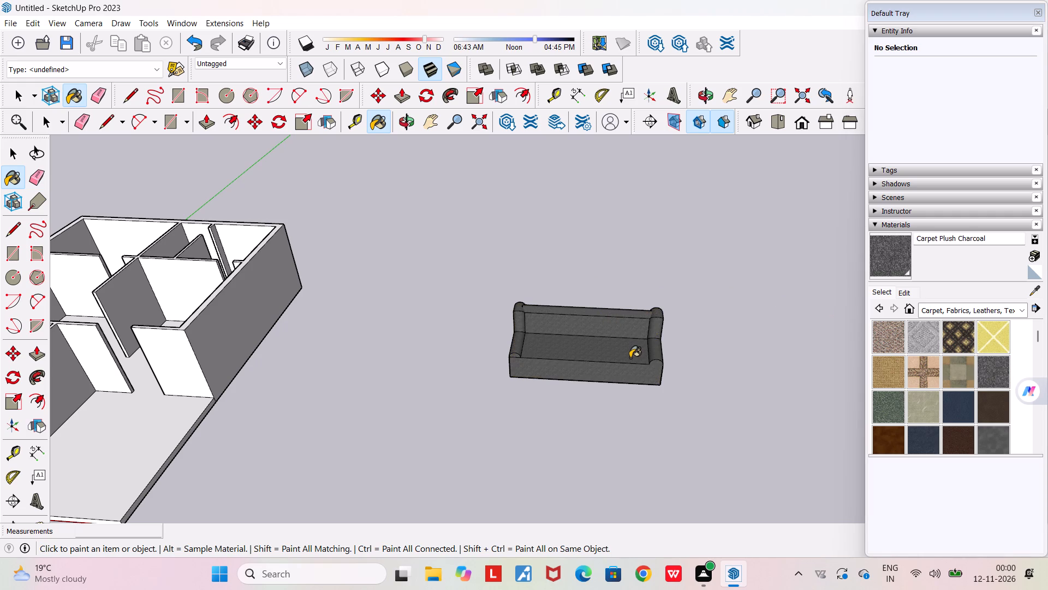
{"action": "scroll", "coordinate": [630, 358], "scroll_direction": "up", "scroll_amount": 1}
{"action": "scroll", "coordinate": [630, 358], "scroll_direction": "down", "scroll_amount": 3}
{"action": "key", "text": "space"}
{"action": "scroll", "coordinate": [630, 358], "scroll_direction": "down", "scroll_amount": 3}
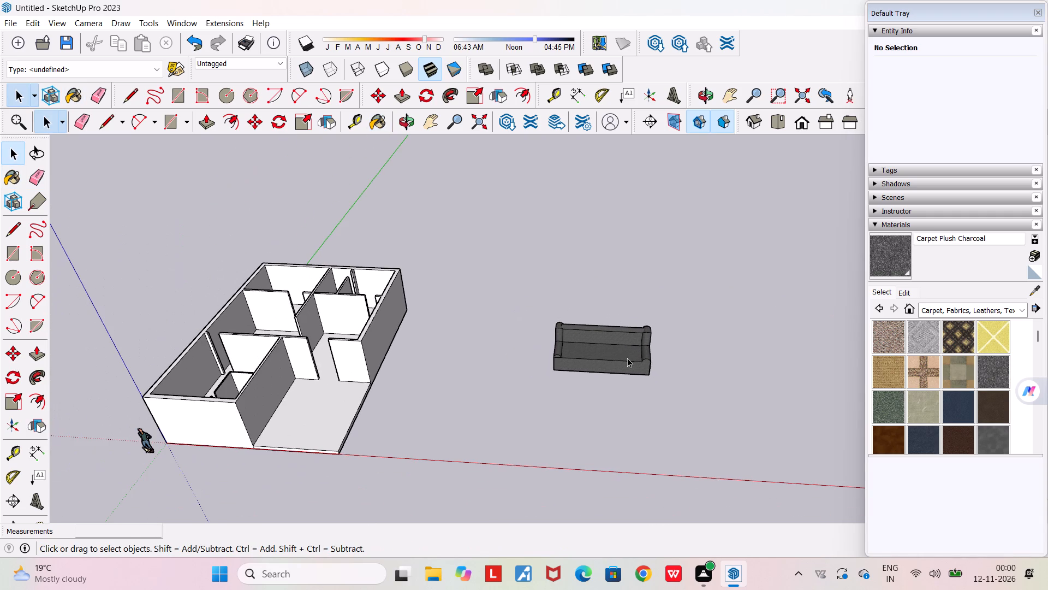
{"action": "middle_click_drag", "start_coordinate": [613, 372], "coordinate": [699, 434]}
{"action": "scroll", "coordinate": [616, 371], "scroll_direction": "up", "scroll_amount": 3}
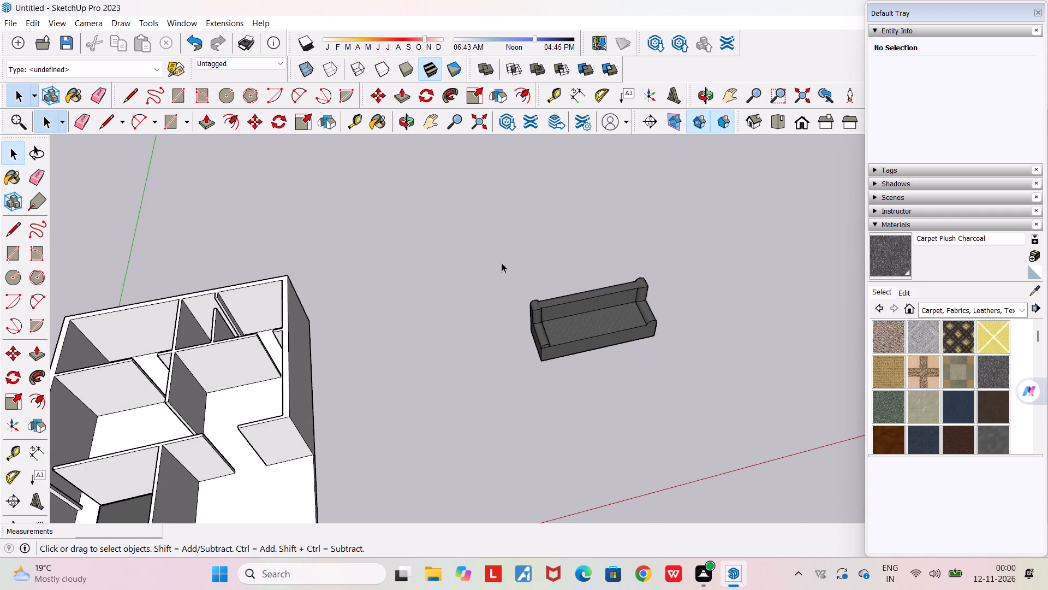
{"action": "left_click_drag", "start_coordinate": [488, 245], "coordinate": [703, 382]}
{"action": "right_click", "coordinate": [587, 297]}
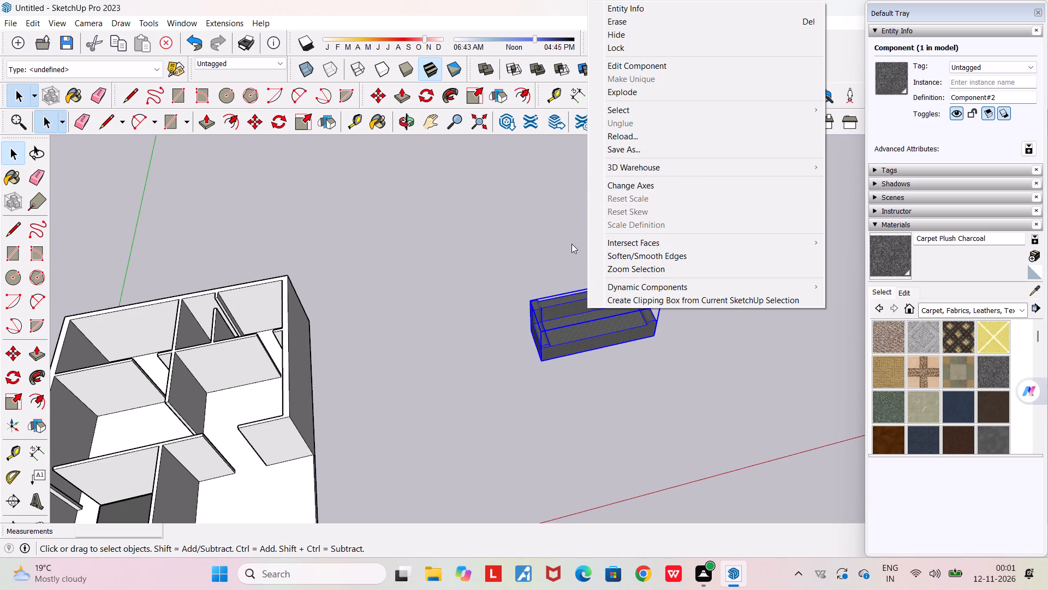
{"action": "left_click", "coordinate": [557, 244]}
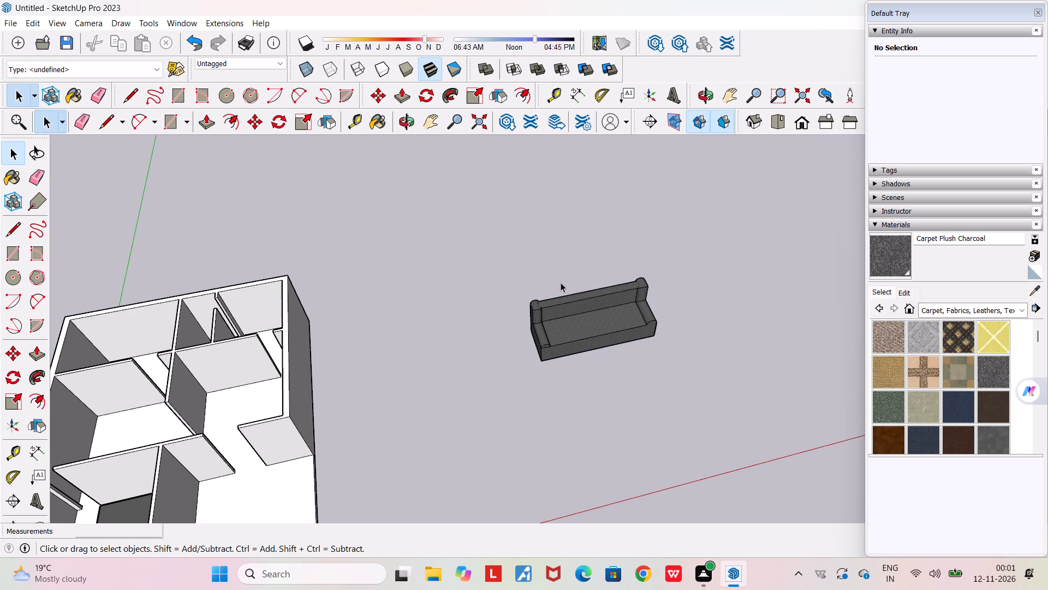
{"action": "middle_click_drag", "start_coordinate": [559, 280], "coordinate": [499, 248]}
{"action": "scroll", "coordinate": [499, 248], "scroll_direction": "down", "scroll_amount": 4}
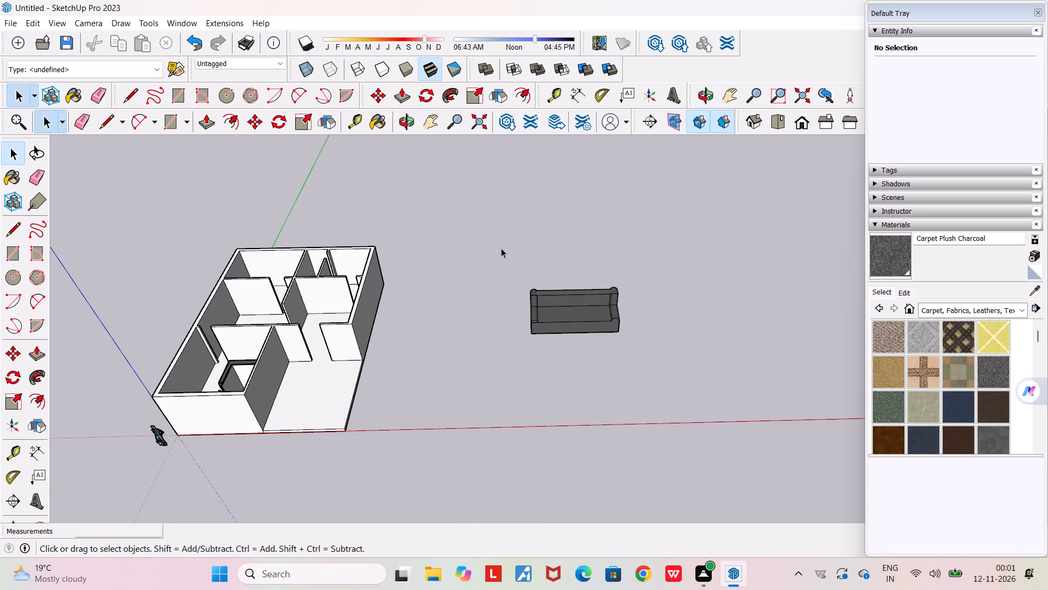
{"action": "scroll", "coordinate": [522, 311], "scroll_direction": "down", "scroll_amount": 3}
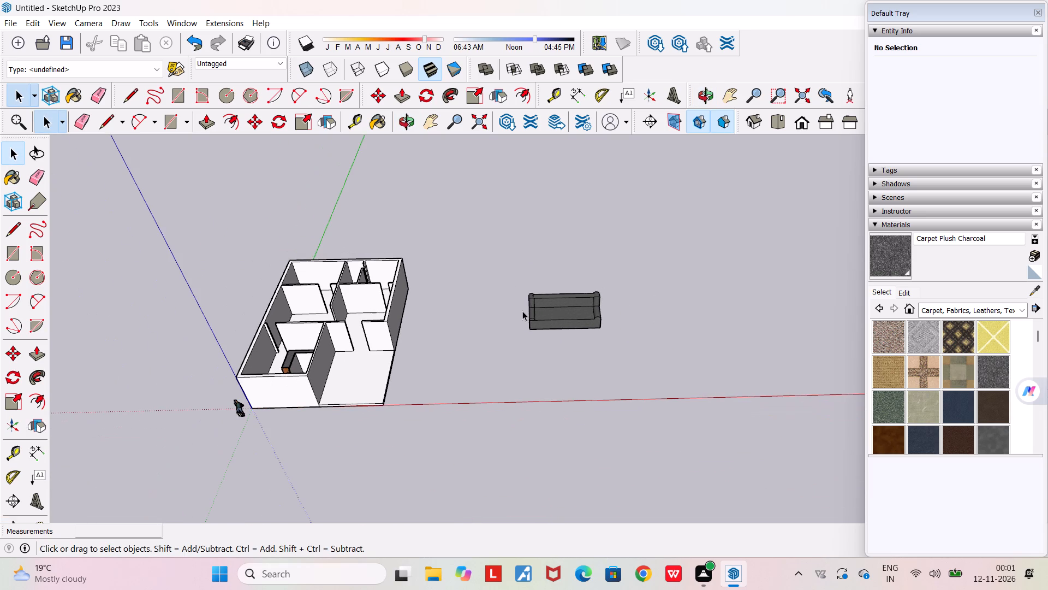
Scale the sofa component to about 0.66 in length along the red axis and about 0.77 in height along the blue axis.
{"action": "left_click_drag", "start_coordinate": [507, 233], "coordinate": [624, 363]}
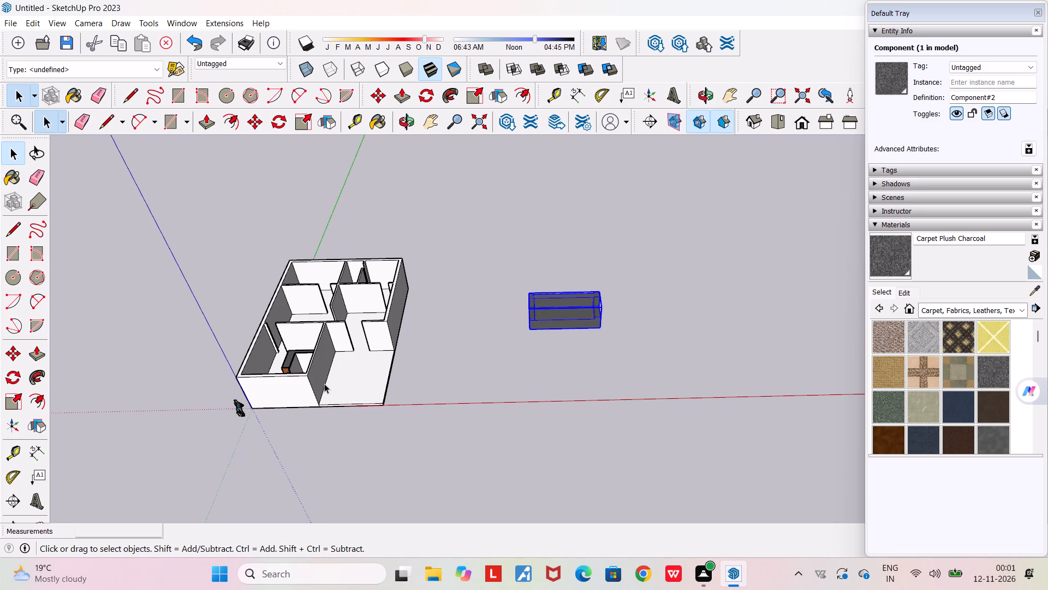
{"action": "scroll", "coordinate": [342, 334], "scroll_direction": "up", "scroll_amount": 6}
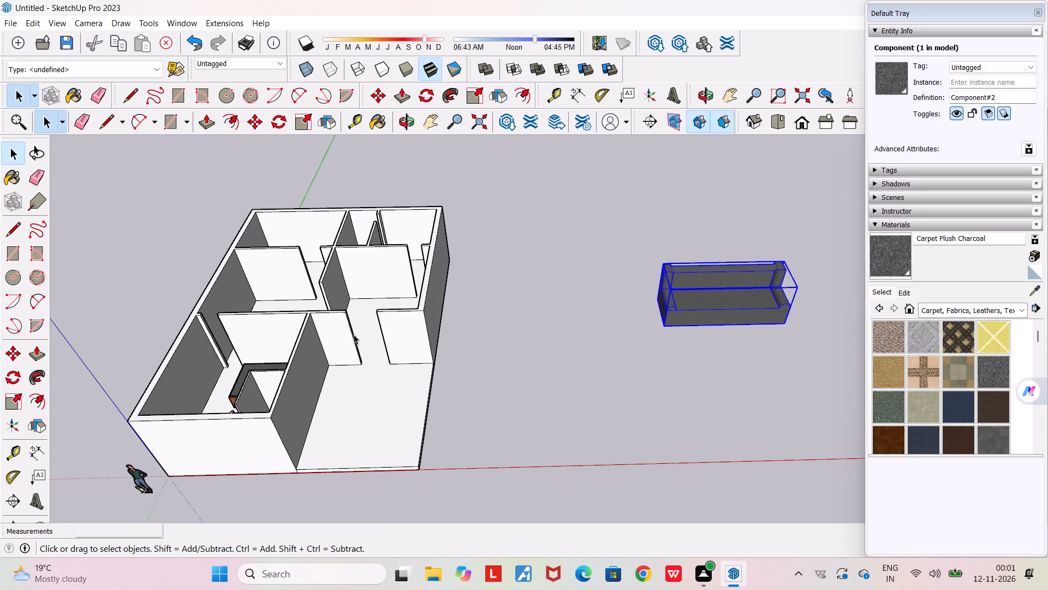
{"action": "left_click", "coordinate": [10, 398]}
{"action": "scroll", "coordinate": [543, 538], "scroll_direction": "up", "scroll_amount": 1}
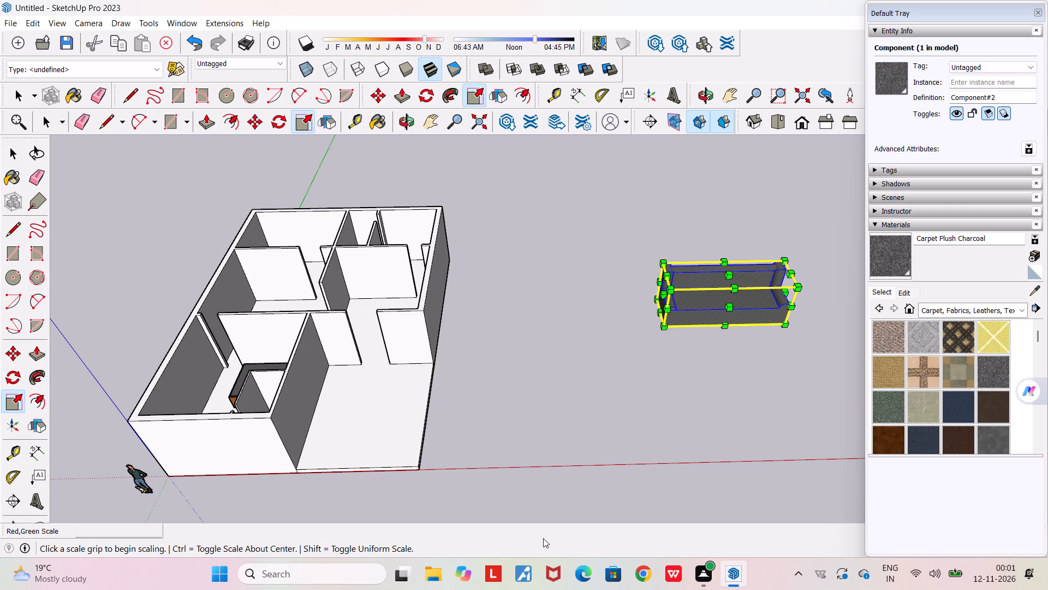
{"action": "scroll", "coordinate": [805, 326], "scroll_direction": "up", "scroll_amount": 10}
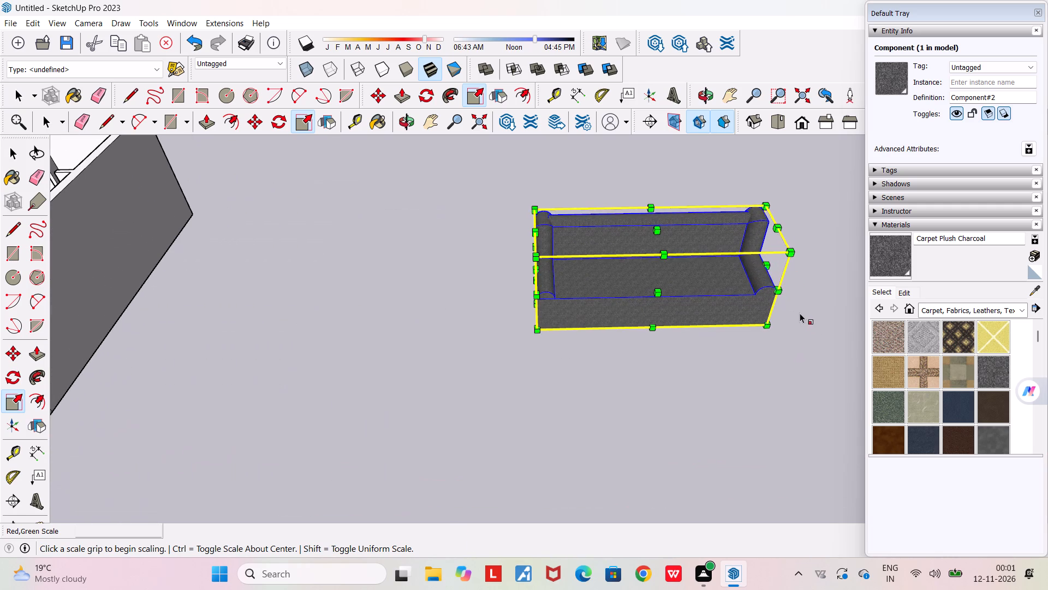
{"action": "left_click", "coordinate": [766, 267]}
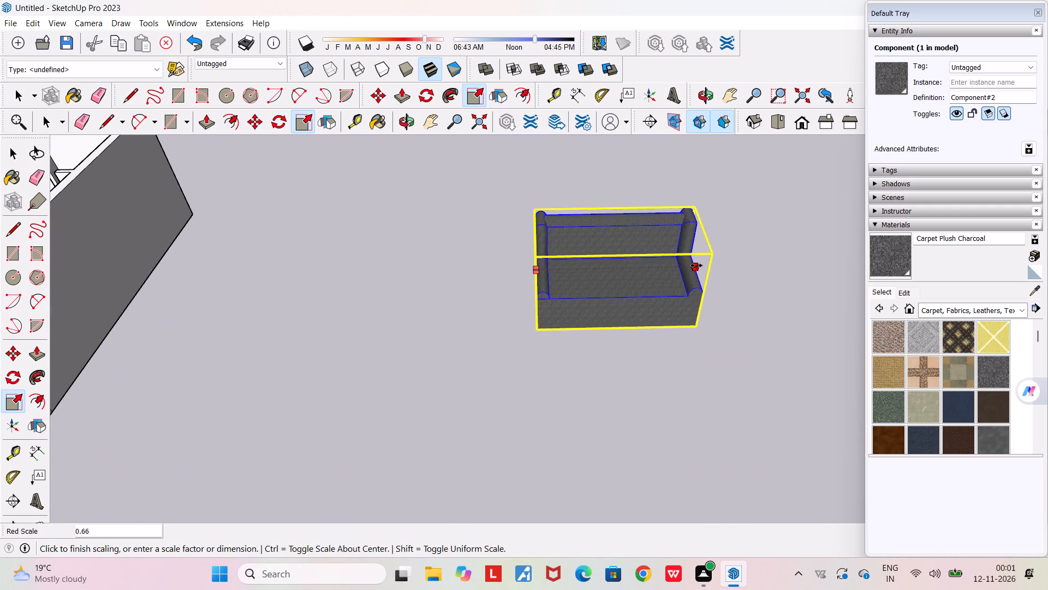
{"action": "left_click", "coordinate": [697, 266]}
{"action": "left_click", "coordinate": [625, 228]}
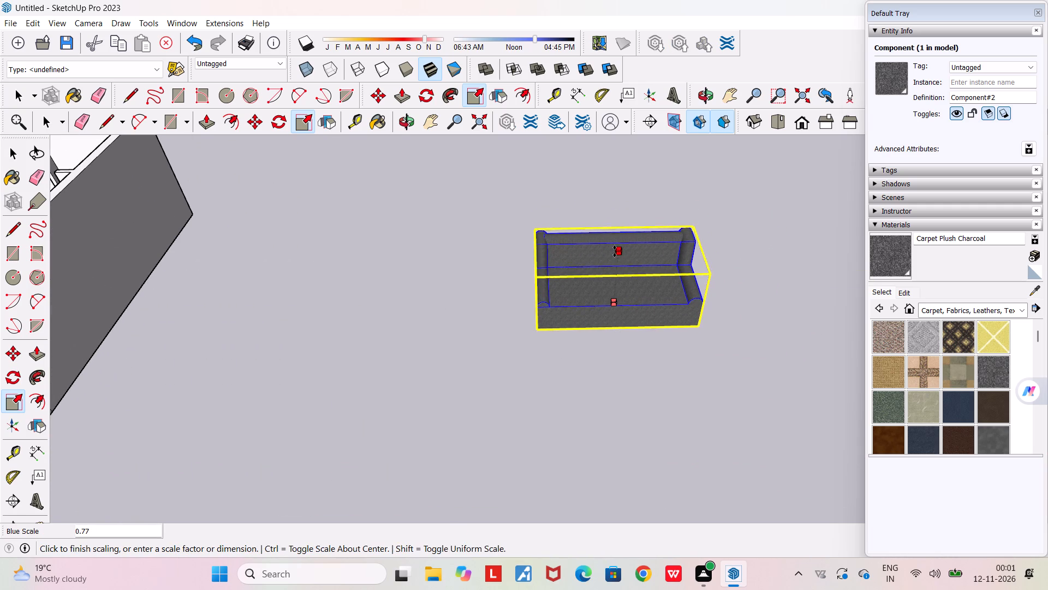
{"action": "left_click", "coordinate": [615, 251]}
Scale down the sofa's depth slightly along the green axis from its front face.
{"action": "middle_click_drag", "start_coordinate": [615, 293], "coordinate": [741, 163]}
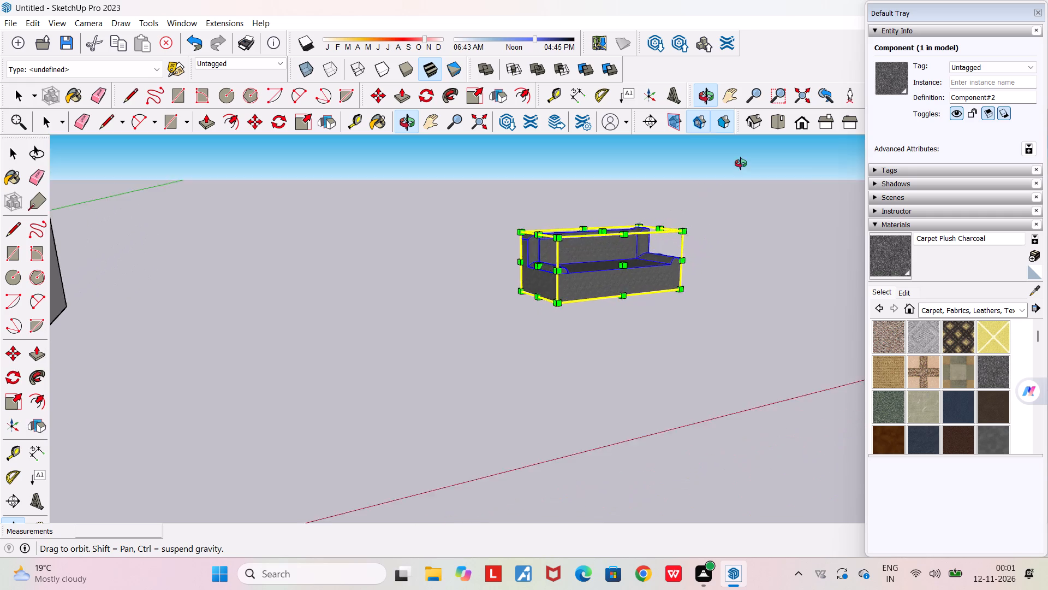
{"action": "middle_click_drag", "start_coordinate": [741, 163], "coordinate": [880, 174]}
{"action": "left_click", "coordinate": [612, 260]}
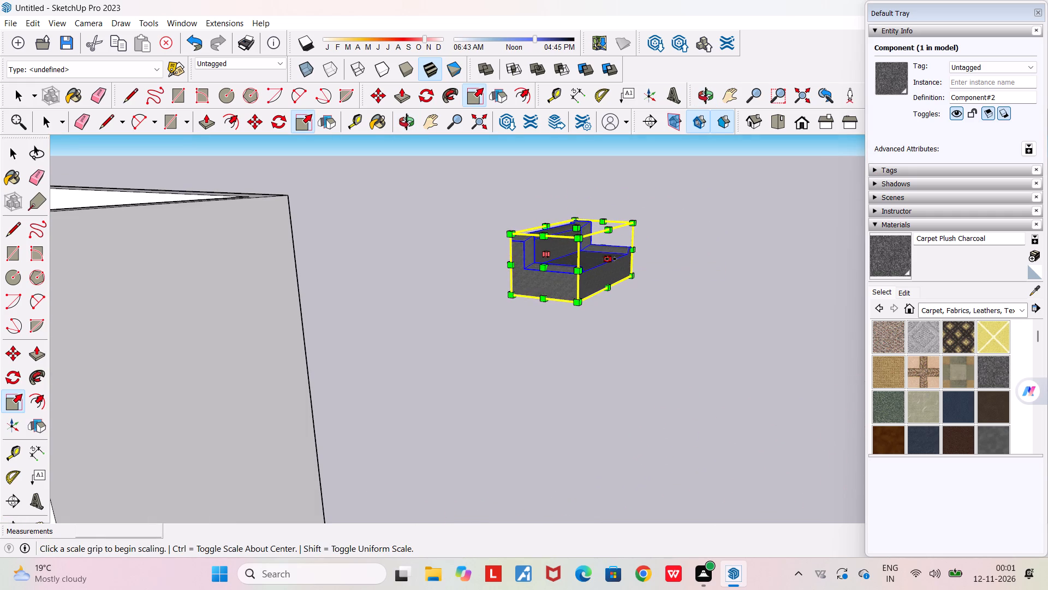
{"action": "left_click", "coordinate": [593, 255]}
Move the sofa by its lower front corner about 14.17 m into the house, placing its back along the room's inner partition wall.
{"action": "middle_click_drag", "start_coordinate": [646, 275], "coordinate": [532, 291]}
{"action": "scroll", "coordinate": [532, 291], "scroll_direction": "down", "scroll_amount": 5}
{"action": "middle_click_drag", "start_coordinate": [548, 326], "coordinate": [473, 369]}
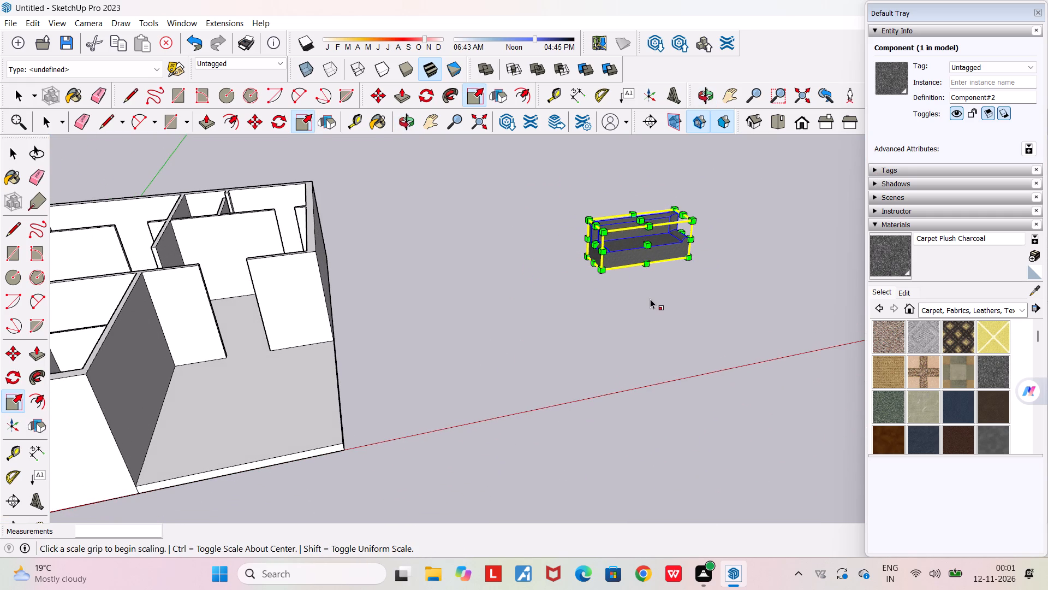
{"action": "key", "text": "m"}
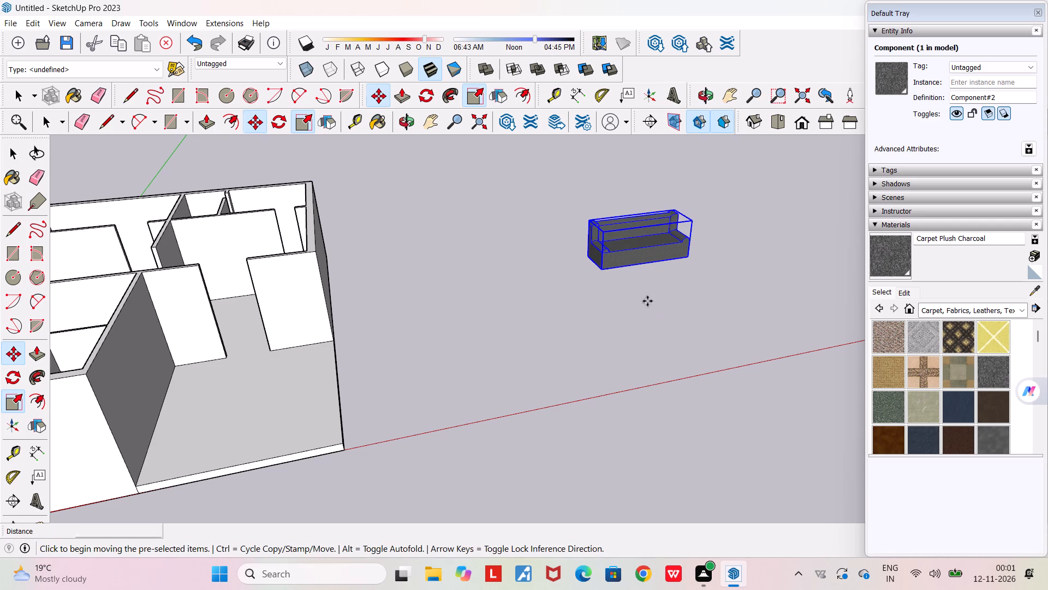
{"action": "left_click", "coordinate": [600, 274]}
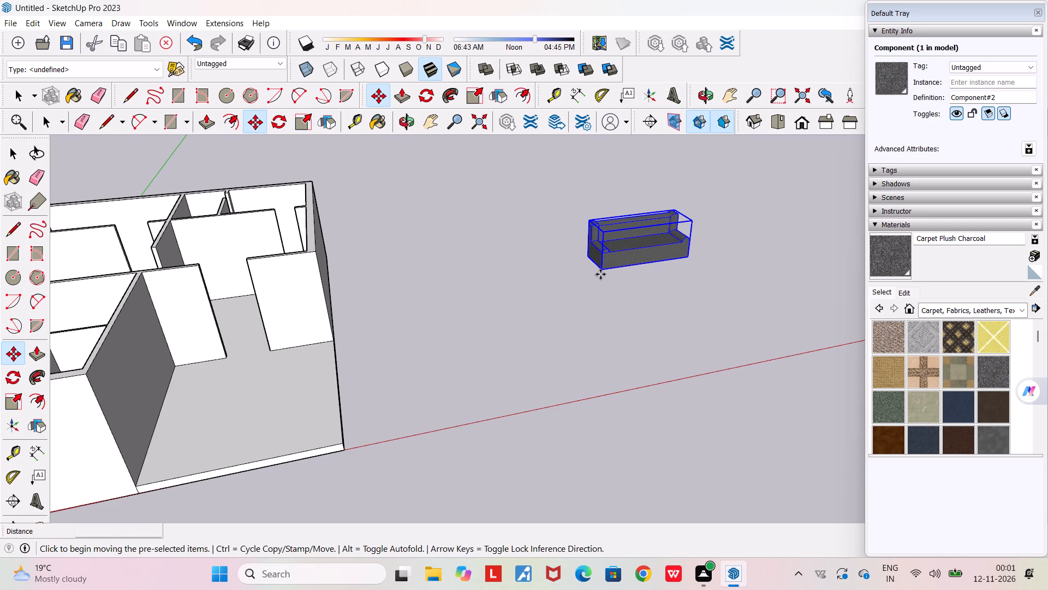
{"action": "scroll", "coordinate": [600, 274], "scroll_direction": "down", "scroll_amount": 10}
{"action": "middle_click_drag", "start_coordinate": [441, 285], "coordinate": [449, 322]}
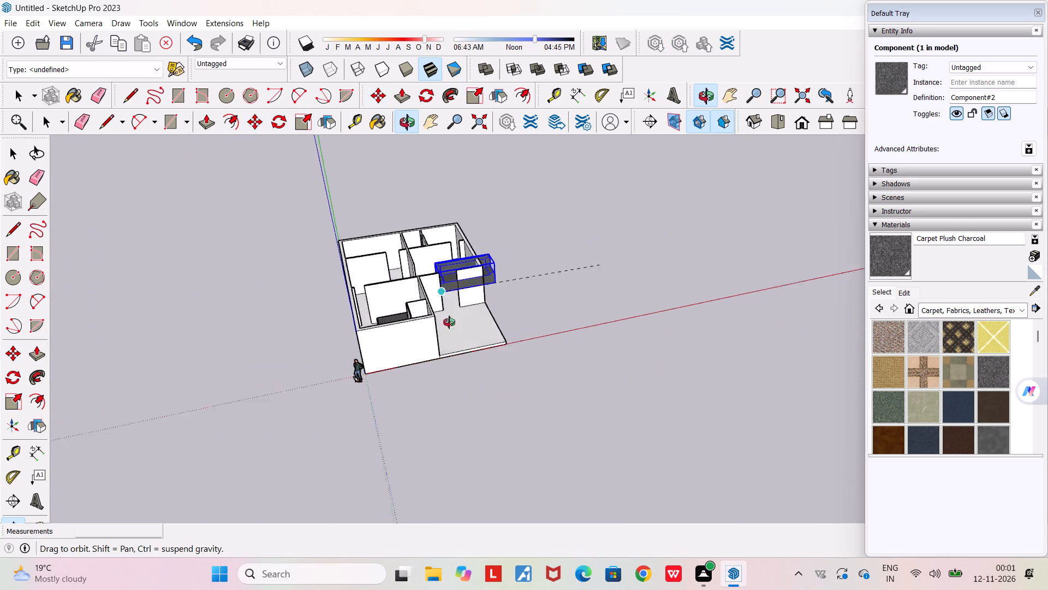
{"action": "middle_click_drag", "start_coordinate": [449, 322], "coordinate": [460, 426]}
{"action": "scroll", "coordinate": [443, 339], "scroll_direction": "up", "scroll_amount": 14}
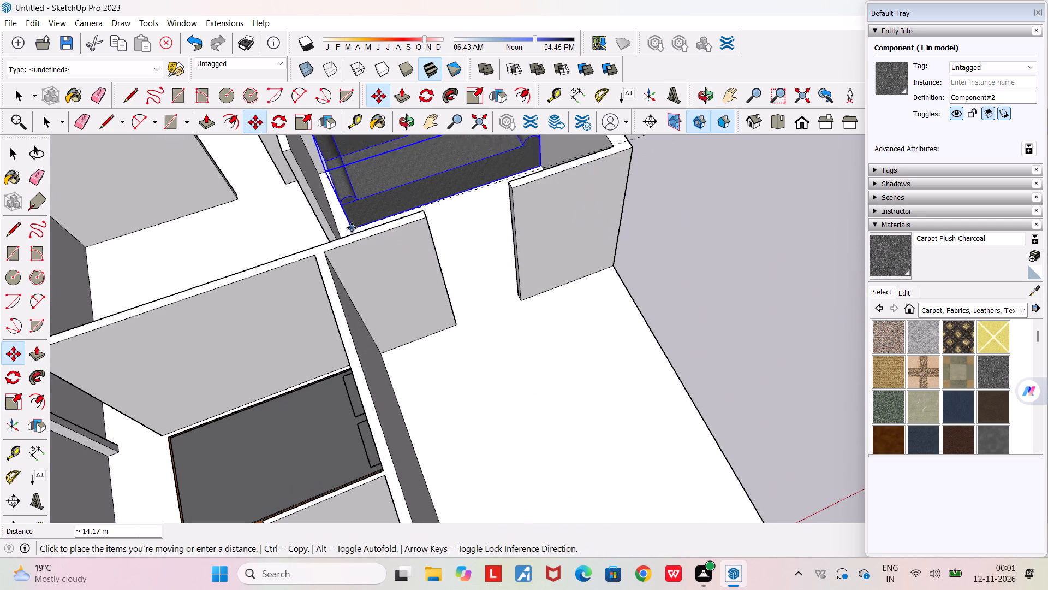
{"action": "left_click", "coordinate": [347, 228]}
Scale the sofa's length to about 0.68 along the red axis, shortening it from the end nearest the short partition wall.
{"action": "middle_click_drag", "start_coordinate": [406, 270], "coordinate": [545, 369]}
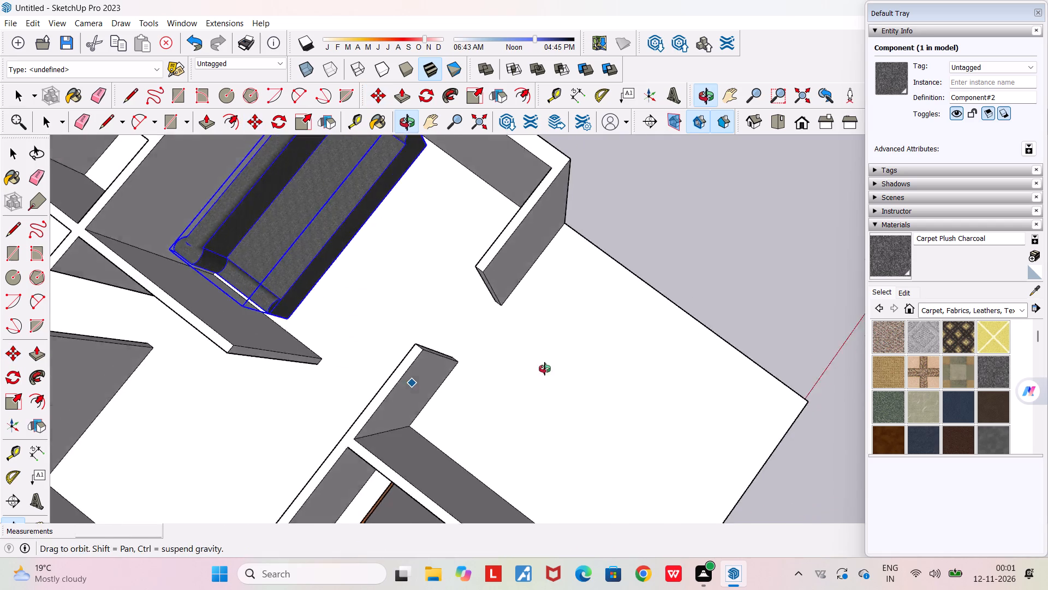
{"action": "middle_click_drag", "start_coordinate": [545, 369], "coordinate": [564, 374]}
{"action": "scroll", "coordinate": [563, 373], "scroll_direction": "down", "scroll_amount": 5}
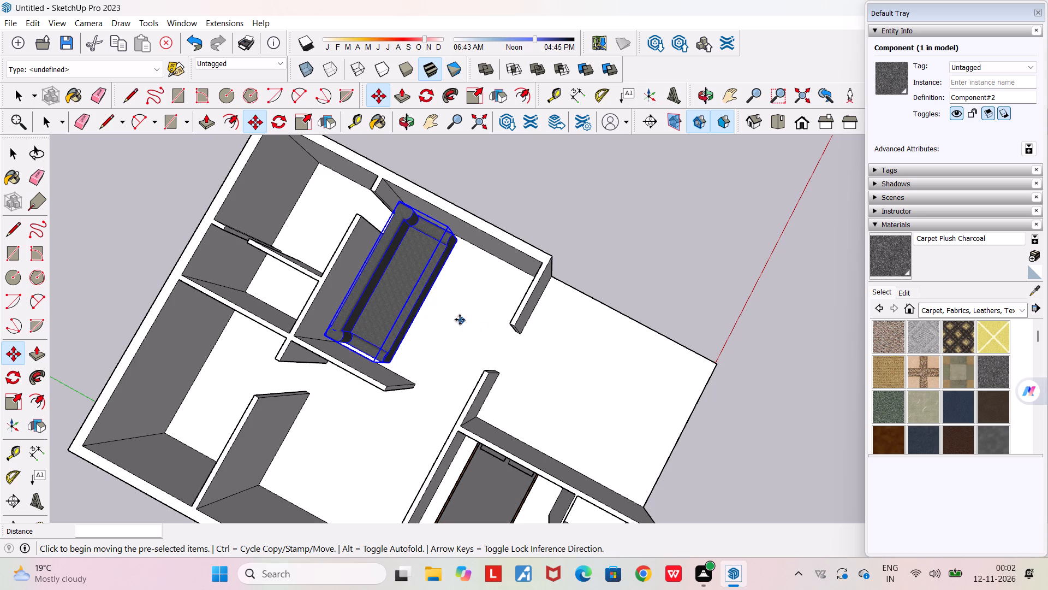
{"action": "scroll", "coordinate": [412, 319], "scroll_direction": "up", "scroll_amount": 2}
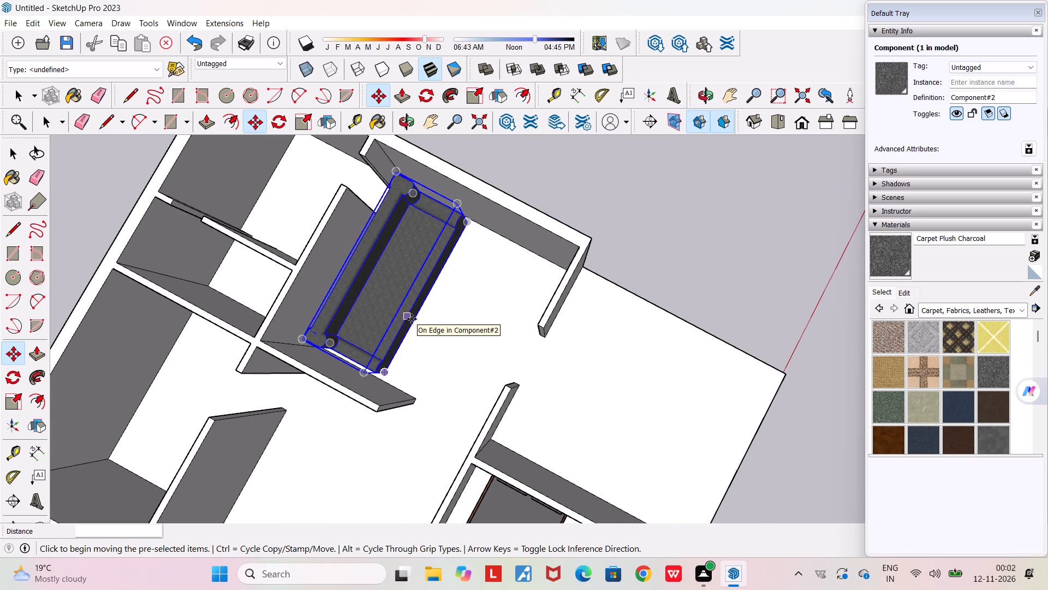
{"action": "left_click", "coordinate": [21, 405]}
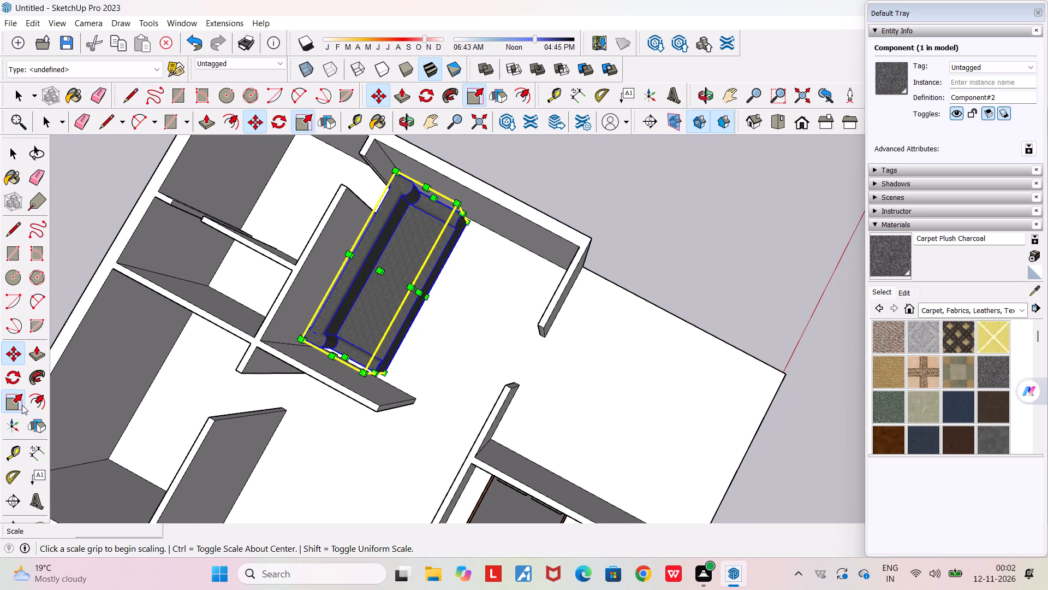
{"action": "scroll", "coordinate": [317, 351], "scroll_direction": "up", "scroll_amount": 4}
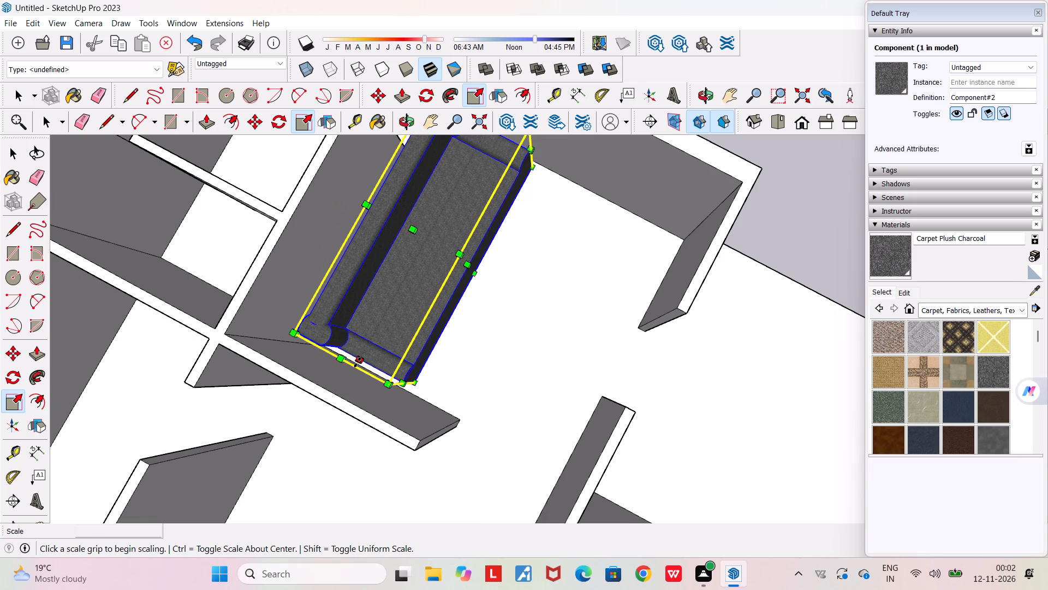
{"action": "left_click", "coordinate": [358, 362]}
{"action": "left_click", "coordinate": [420, 294]}
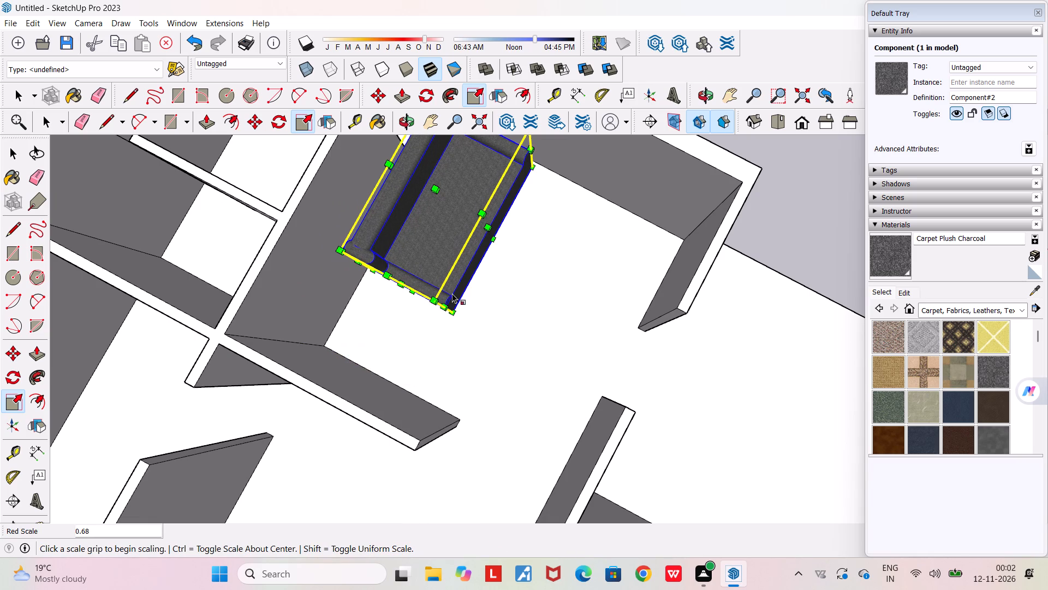
Move the sofa by its lower front corner about 1.16 m toward the short partition wall.
{"action": "key", "text": "m"}
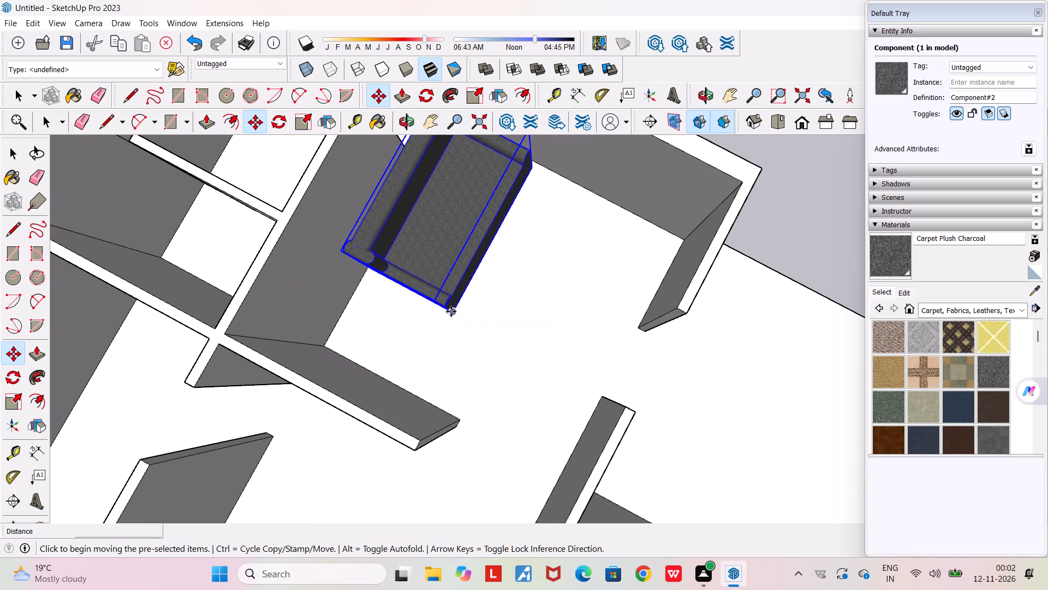
{"action": "left_click", "coordinate": [452, 311]}
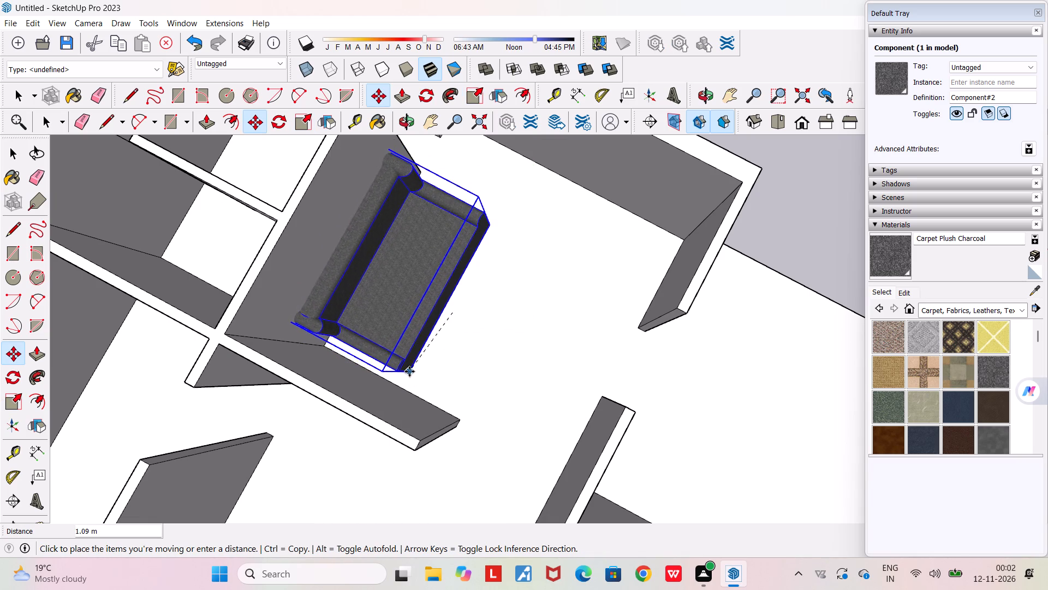
{"action": "left_click", "coordinate": [432, 387]}
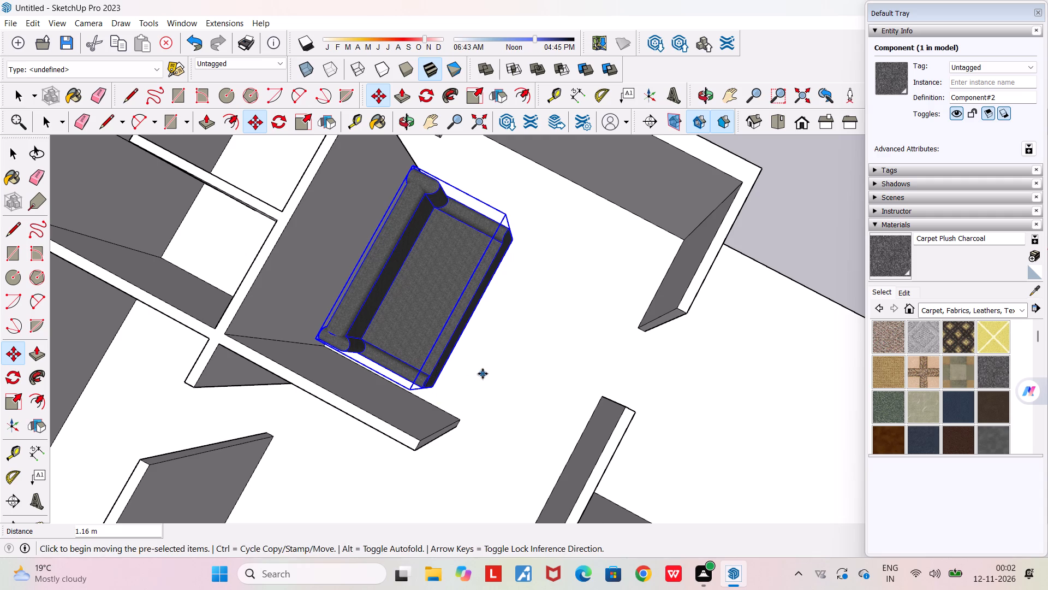
Rotate the sofa a quarter turn on the floor so its back faces the short partition wall.
{"action": "middle_click_drag", "start_coordinate": [480, 372], "coordinate": [452, 305]}
{"action": "scroll", "coordinate": [451, 305], "scroll_direction": "down", "scroll_amount": 13}
{"action": "middle_click_drag", "start_coordinate": [596, 397], "coordinate": [444, 249]}
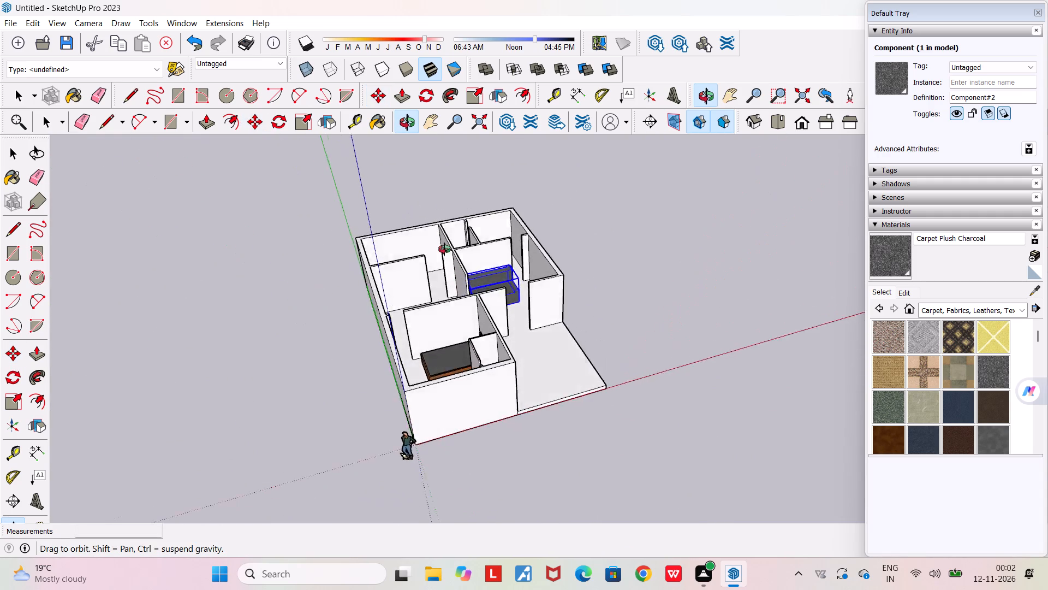
{"action": "middle_click_drag", "start_coordinate": [444, 249], "coordinate": [403, 152]}
{"action": "scroll", "coordinate": [403, 152], "scroll_direction": "up", "scroll_amount": 1}
{"action": "middle_click_drag", "start_coordinate": [473, 374], "coordinate": [431, 160]}
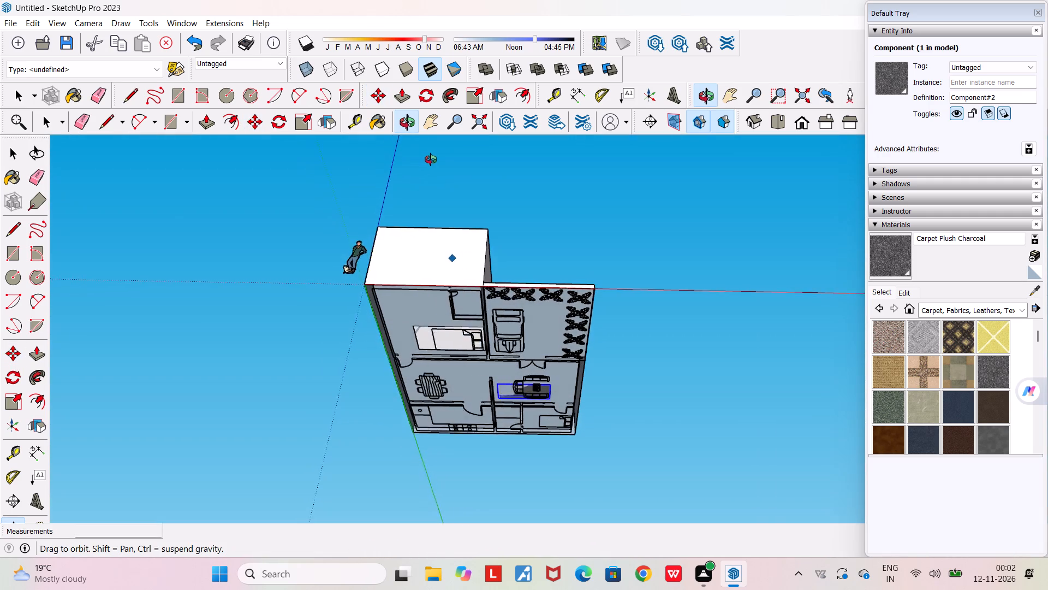
{"action": "middle_click_drag", "start_coordinate": [431, 160], "coordinate": [402, 554]}
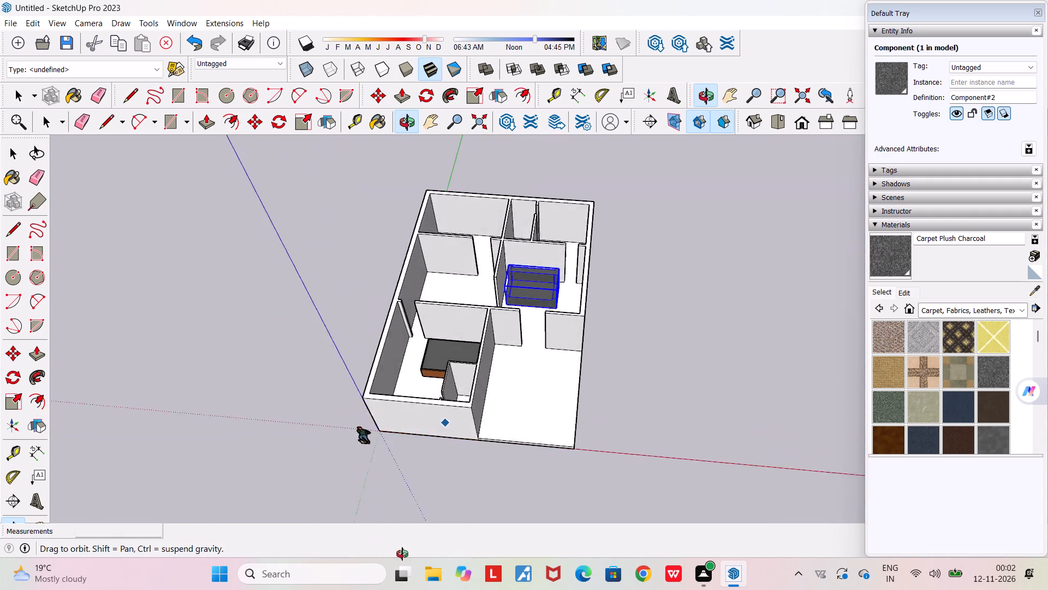
{"action": "middle_click_drag", "start_coordinate": [402, 554], "coordinate": [458, 558]}
{"action": "scroll", "coordinate": [523, 303], "scroll_direction": "up", "scroll_amount": 13}
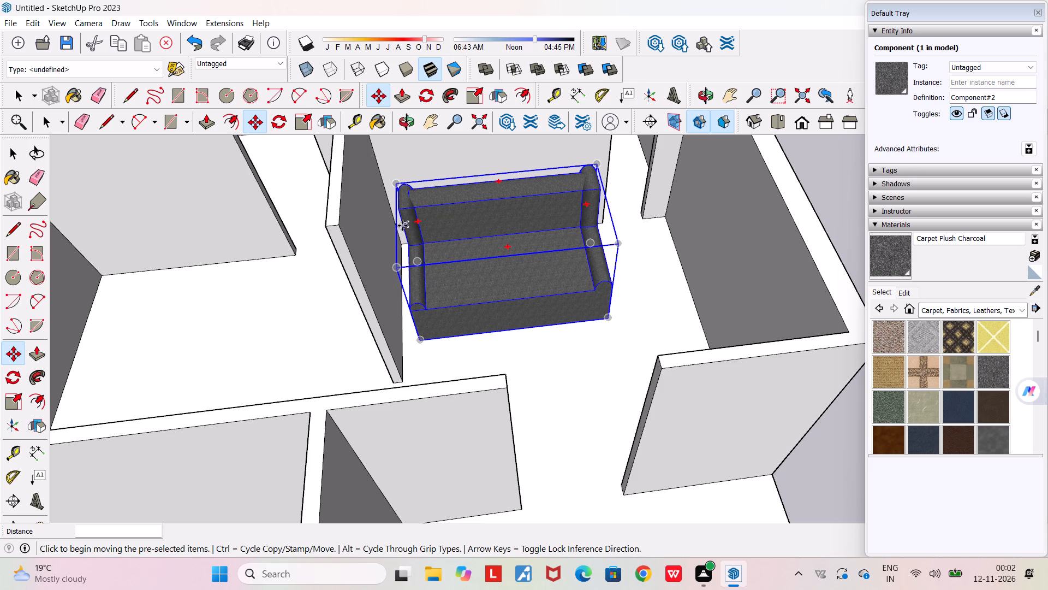
{"action": "left_click", "coordinate": [418, 218]}
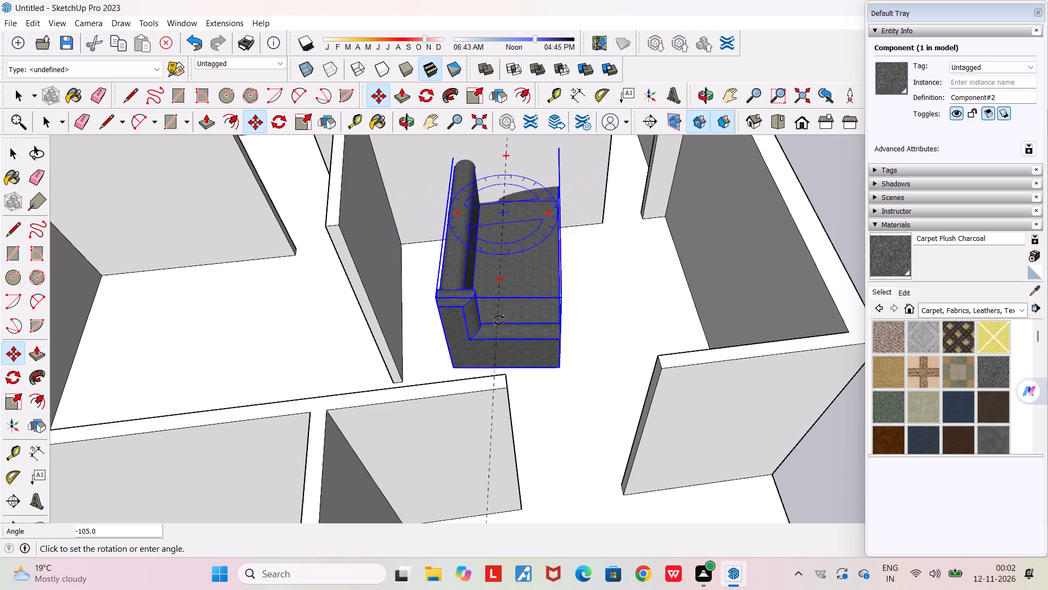
{"action": "left_click", "coordinate": [526, 340]}
Move the sofa by its lower front corner about 0.78 m toward the room's front wall opening.
{"action": "scroll", "coordinate": [498, 262], "scroll_direction": "down", "scroll_amount": 5}
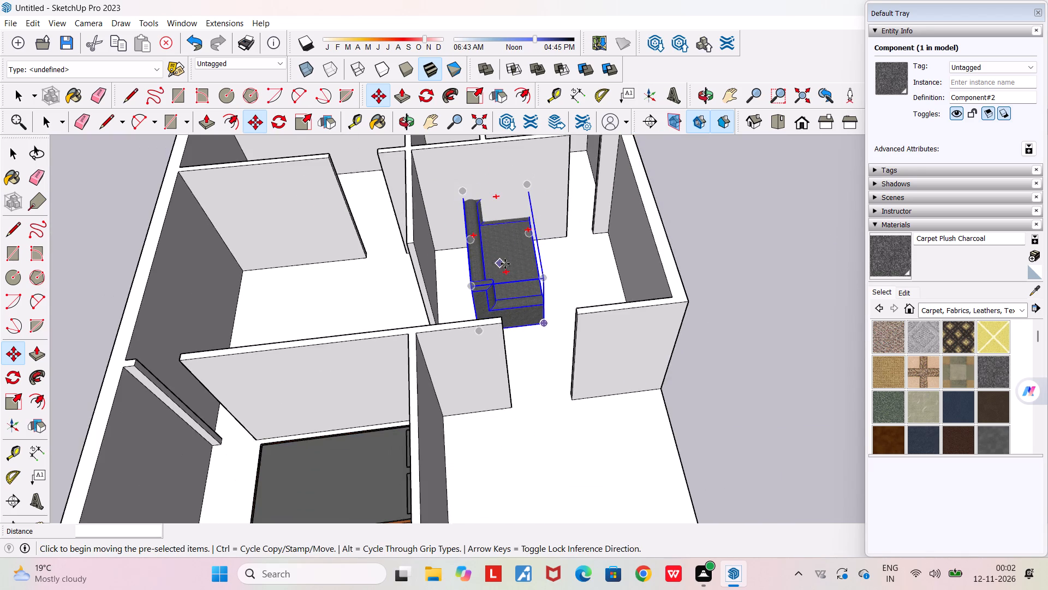
{"action": "middle_click_drag", "start_coordinate": [526, 275], "coordinate": [159, 264]}
{"action": "middle_click_drag", "start_coordinate": [579, 314], "coordinate": [588, 363]}
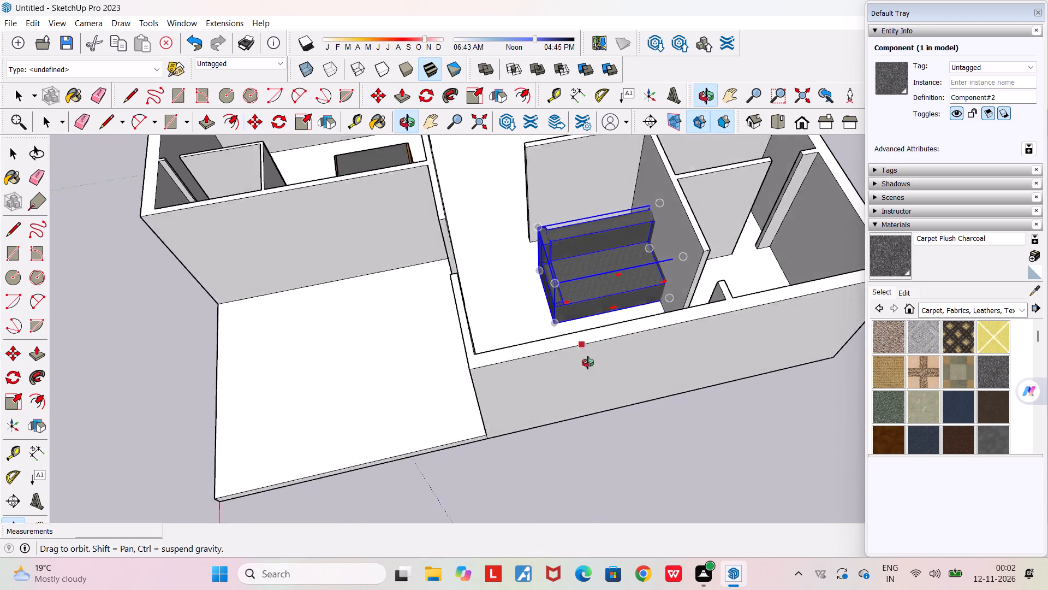
{"action": "middle_click_drag", "start_coordinate": [588, 363], "coordinate": [596, 390]}
{"action": "left_click", "coordinate": [557, 328]}
{"action": "left_click", "coordinate": [517, 330]}
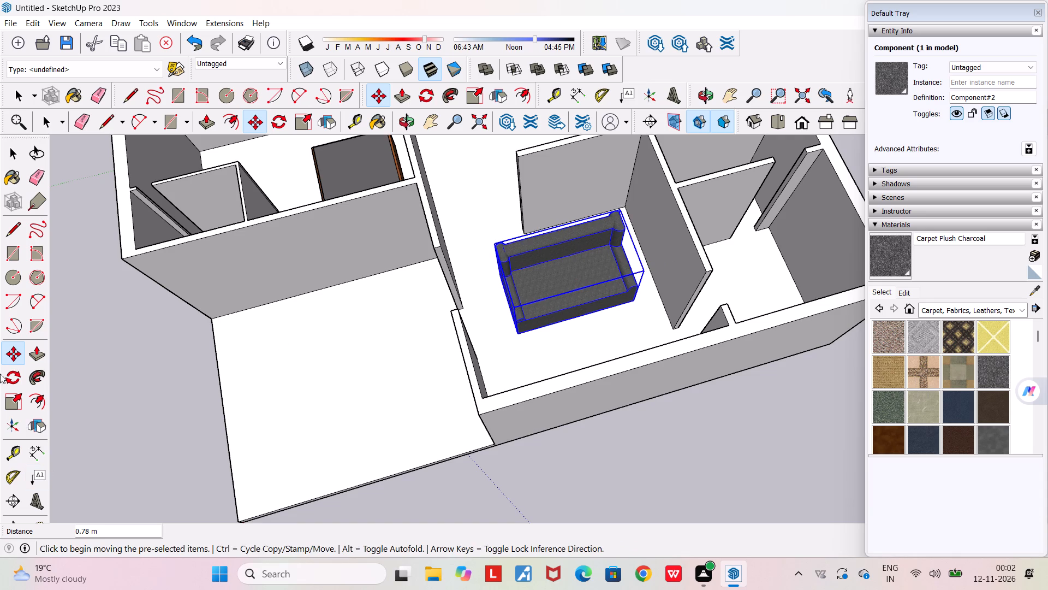
Reduce the sofa's height slightly along the blue axis with the Scale tool.
{"action": "left_click", "coordinate": [10, 396]}
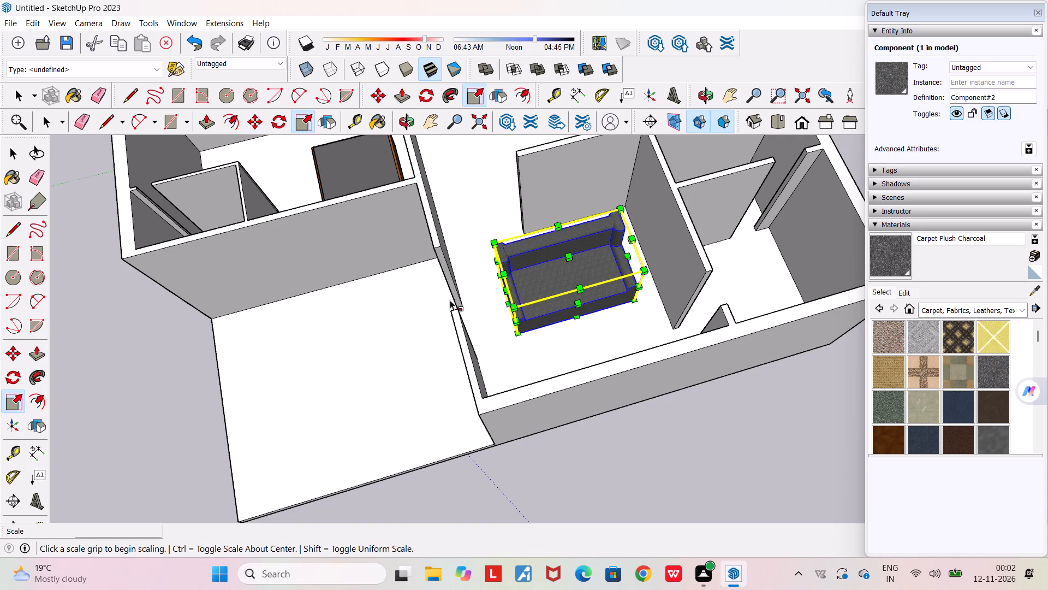
{"action": "scroll", "coordinate": [569, 289], "scroll_direction": "up", "scroll_amount": 6}
{"action": "left_click", "coordinate": [568, 228]}
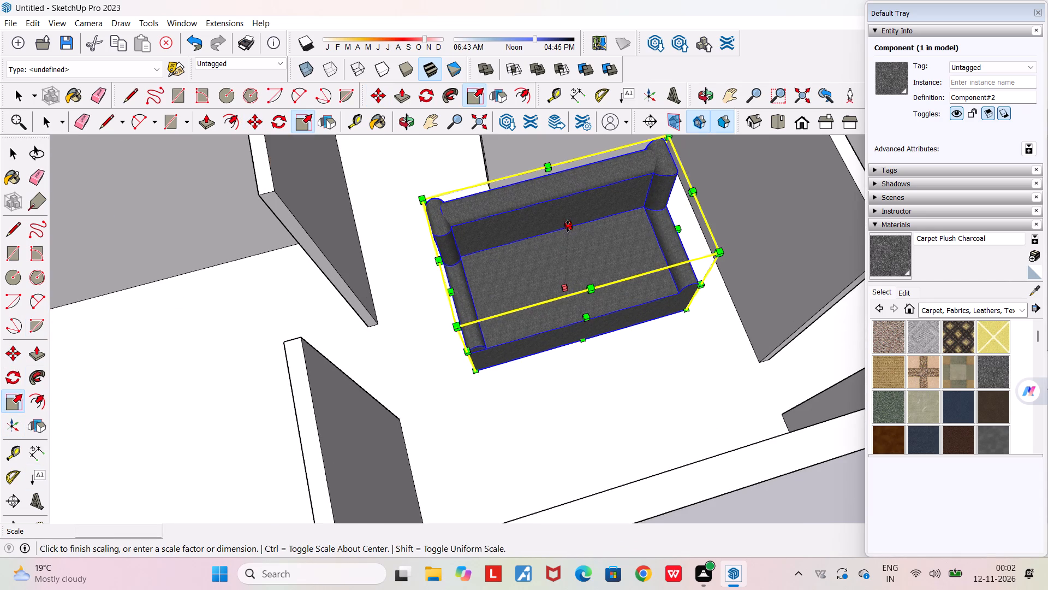
{"action": "left_click", "coordinate": [574, 251]}
Scale the sofa to about 0.44 in depth along the green axis and about 0.73 in length along the red axis.
{"action": "middle_click_drag", "start_coordinate": [569, 262], "coordinate": [557, 190]}
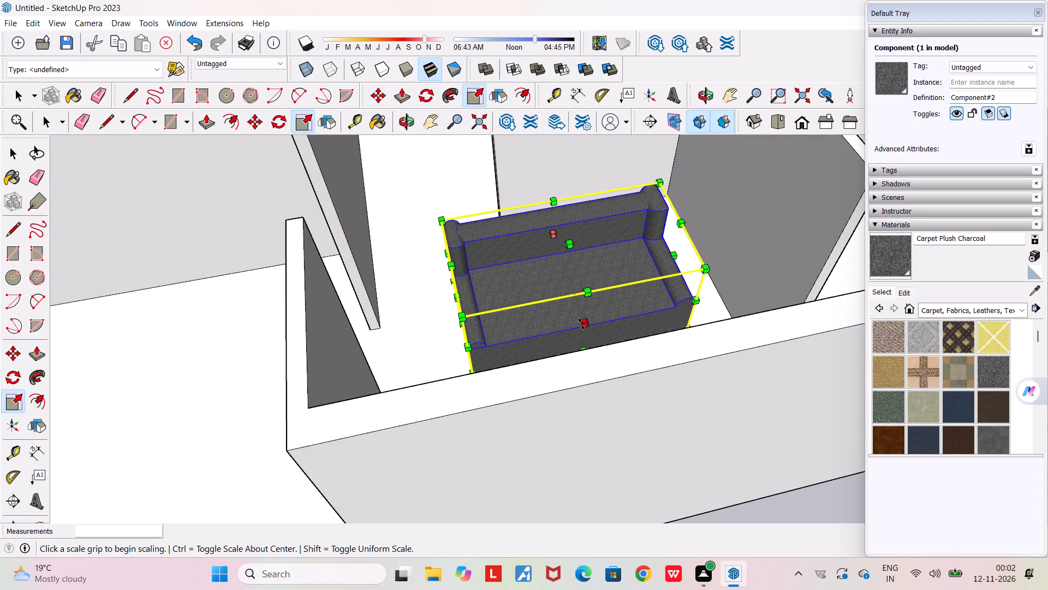
{"action": "left_click", "coordinate": [585, 328]}
{"action": "left_click", "coordinate": [553, 276]}
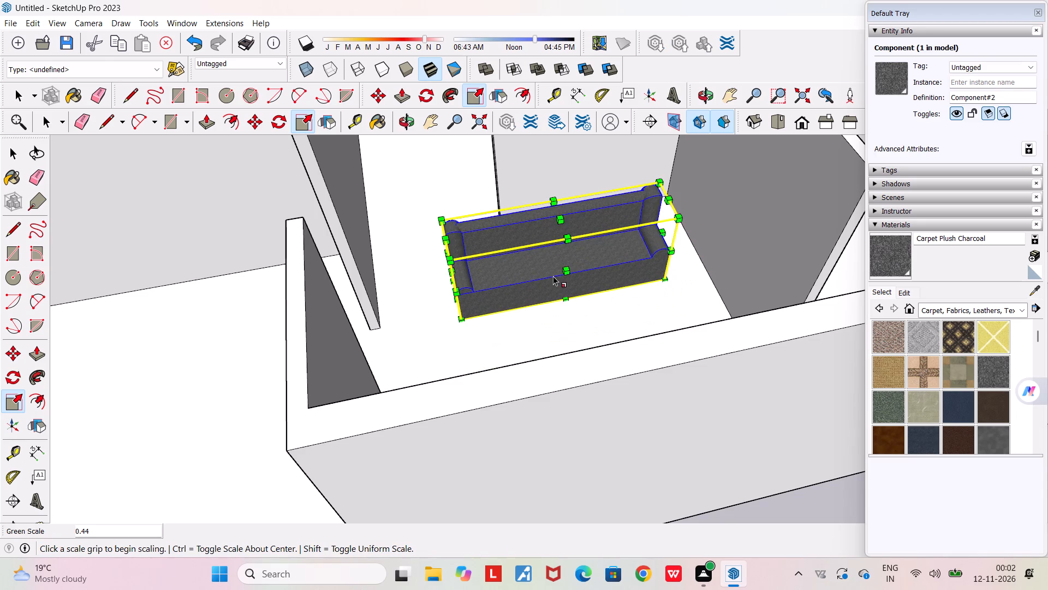
{"action": "left_click", "coordinate": [664, 235]}
{"action": "left_click", "coordinate": [607, 253]}
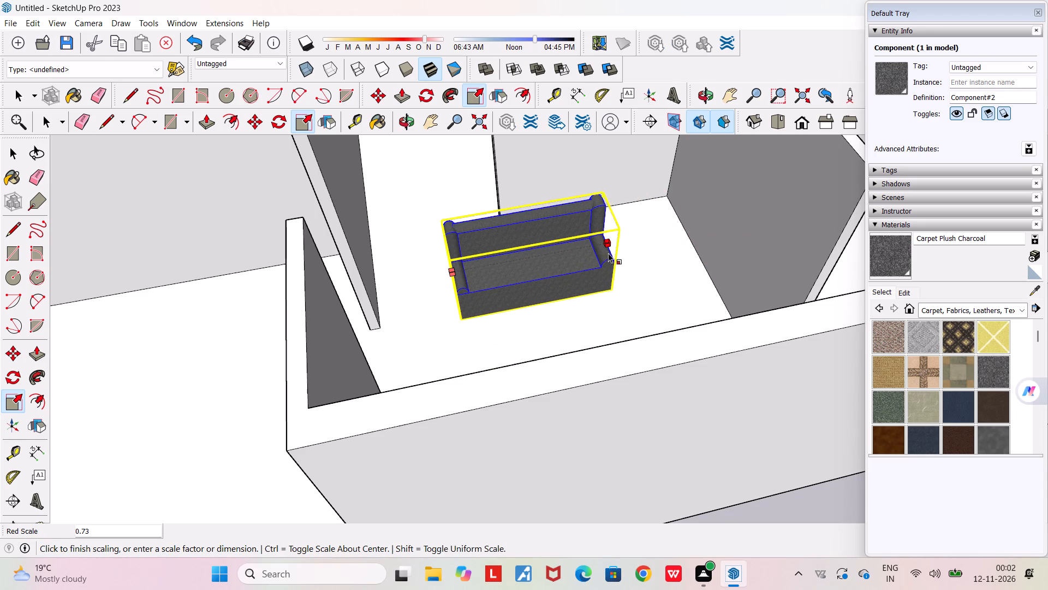
Scale the sofa's height to about 0.82 along the blue axis.
{"action": "middle_click_drag", "start_coordinate": [497, 293], "coordinate": [561, 299]}
{"action": "scroll", "coordinate": [505, 292], "scroll_direction": "up", "scroll_amount": 1}
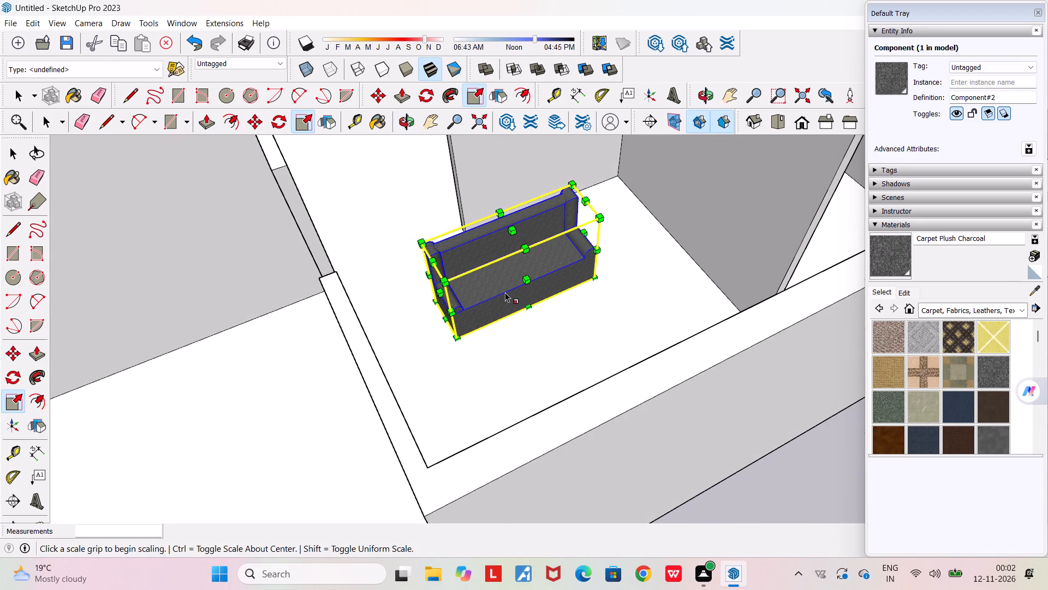
{"action": "scroll", "coordinate": [505, 292], "scroll_direction": "up", "scroll_amount": 5}
{"action": "left_click", "coordinate": [517, 174]}
{"action": "left_click", "coordinate": [521, 198]}
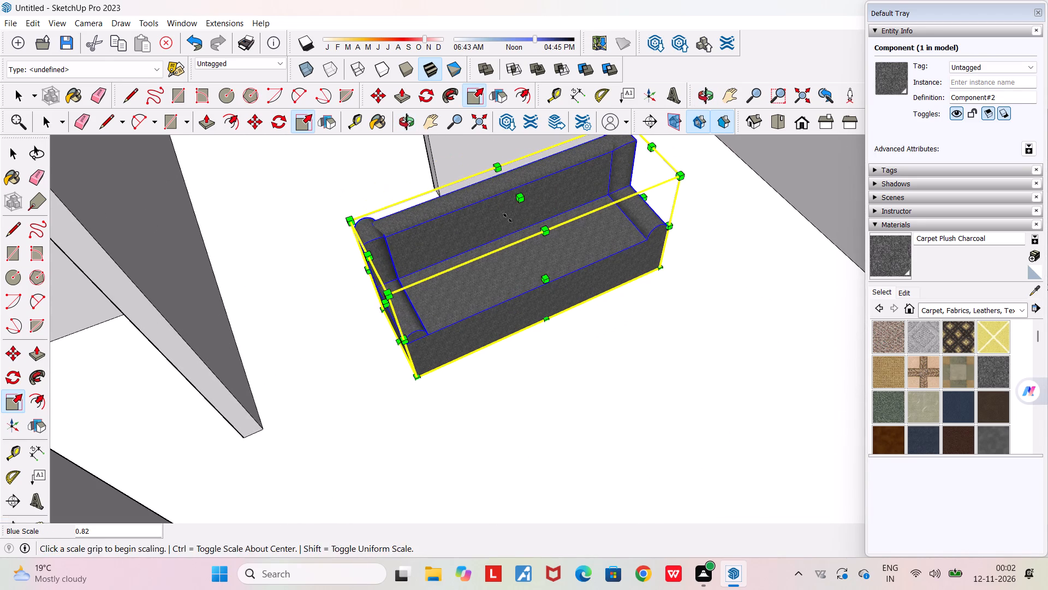
Scale the whole sofa uniformly to about 0.71 from its upper front corner.
{"action": "middle_click_drag", "start_coordinate": [498, 223], "coordinate": [544, 168]}
{"action": "middle_click_drag", "start_coordinate": [525, 195], "coordinate": [466, 219]}
{"action": "scroll", "coordinate": [466, 219], "scroll_direction": "down", "scroll_amount": 6}
{"action": "scroll", "coordinate": [473, 218], "scroll_direction": "down", "scroll_amount": 20}
{"action": "scroll", "coordinate": [473, 218], "scroll_direction": "down", "scroll_amount": 20}
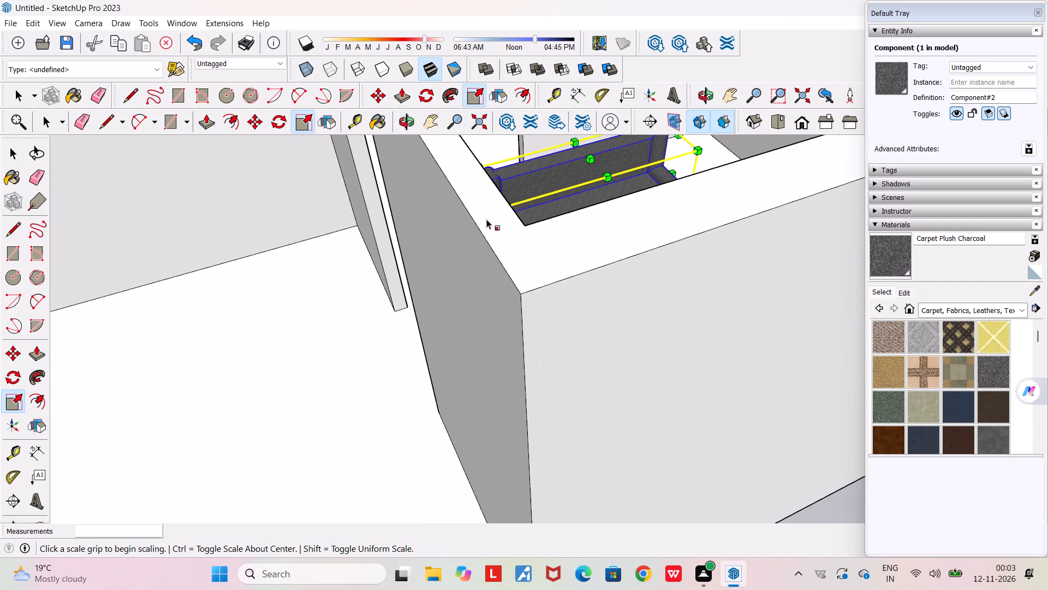
{"action": "middle_click_drag", "start_coordinate": [512, 221], "coordinate": [465, 279]}
{"action": "scroll", "coordinate": [465, 279], "scroll_direction": "down", "scroll_amount": 18}
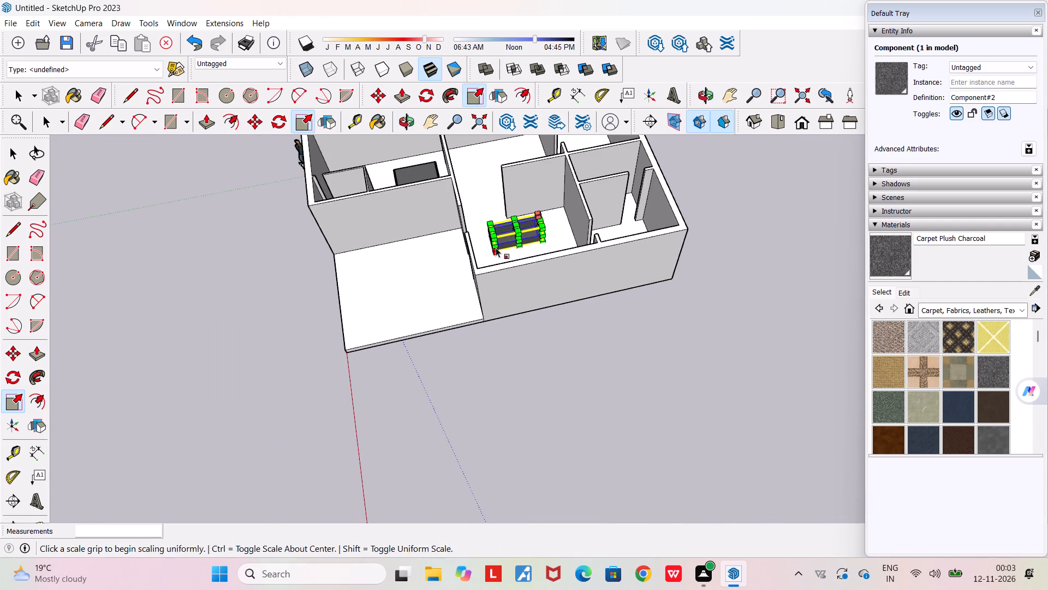
{"action": "scroll", "coordinate": [520, 224], "scroll_direction": "up", "scroll_amount": 8}
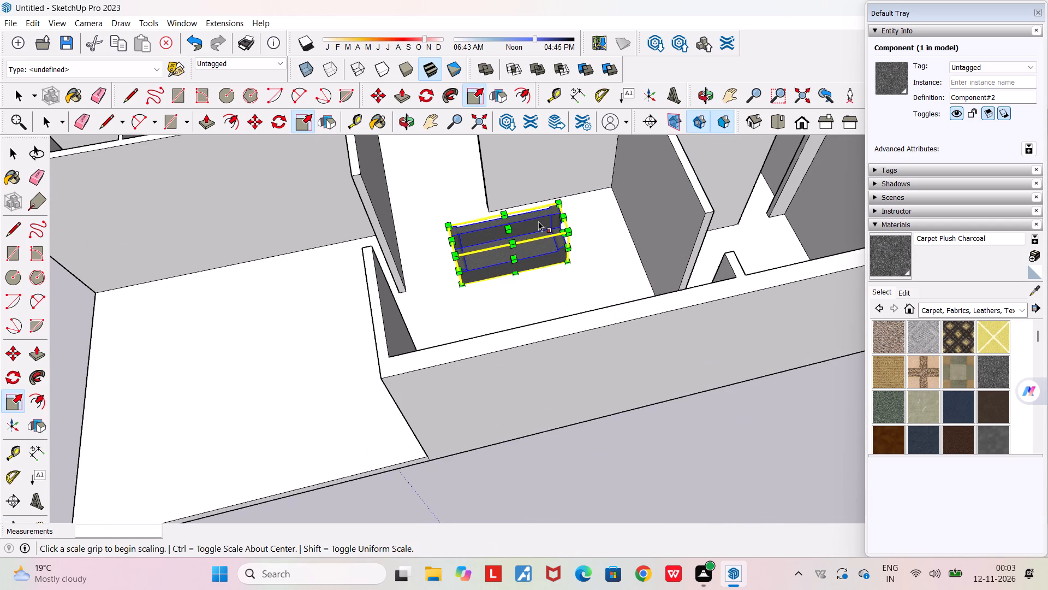
{"action": "scroll", "coordinate": [465, 251], "scroll_direction": "up", "scroll_amount": 10}
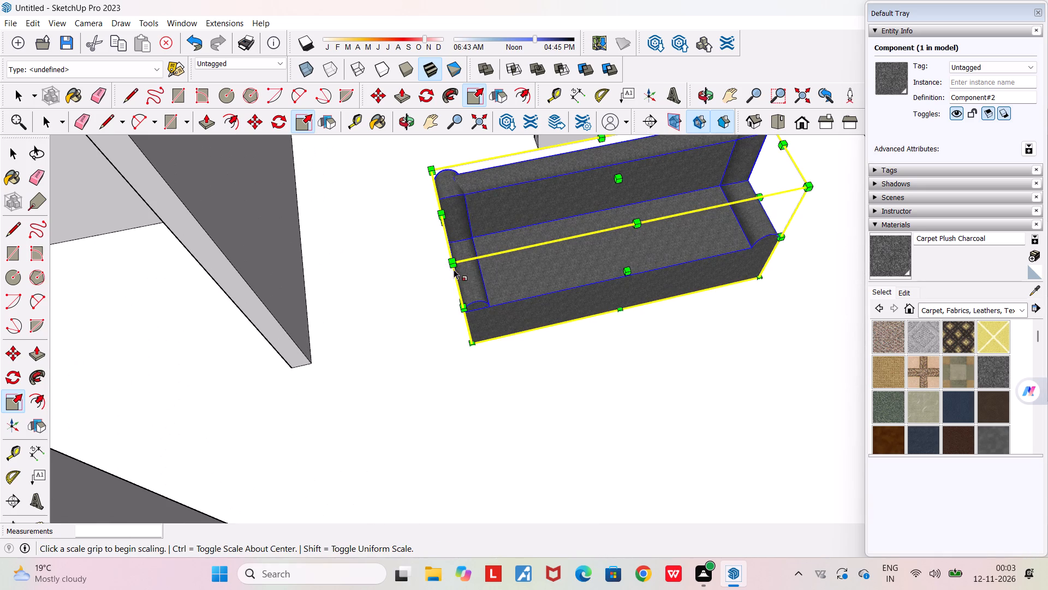
{"action": "left_click", "coordinate": [454, 267]}
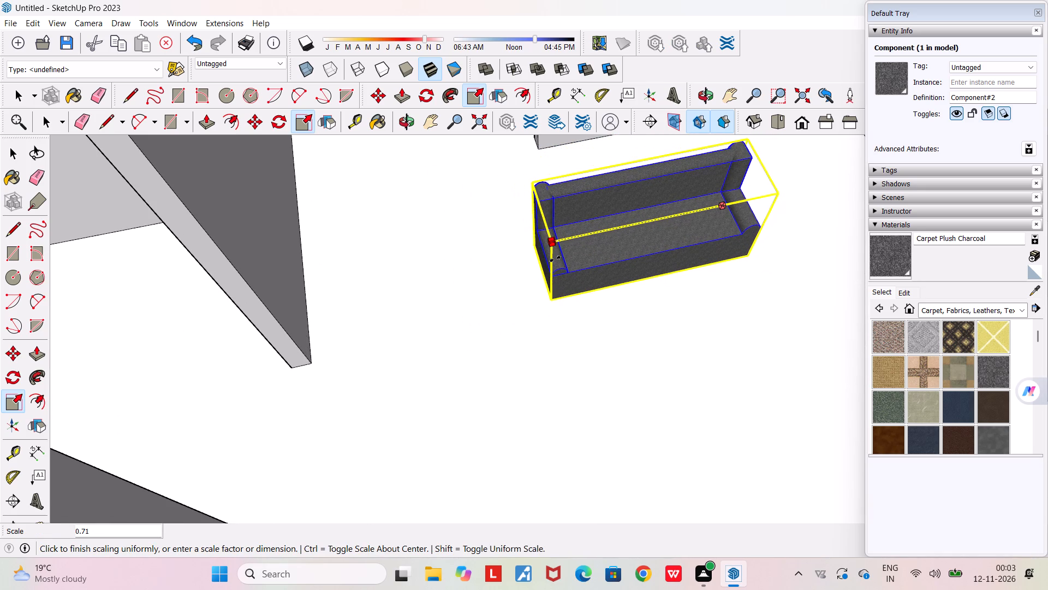
{"action": "left_click", "coordinate": [555, 259]}
Move the scaled sofa about 0.97 m across the floor toward the partition wall behind it.
{"action": "middle_click_drag", "start_coordinate": [609, 253], "coordinate": [561, 181]}
{"action": "scroll", "coordinate": [560, 181], "scroll_direction": "down", "scroll_amount": 5}
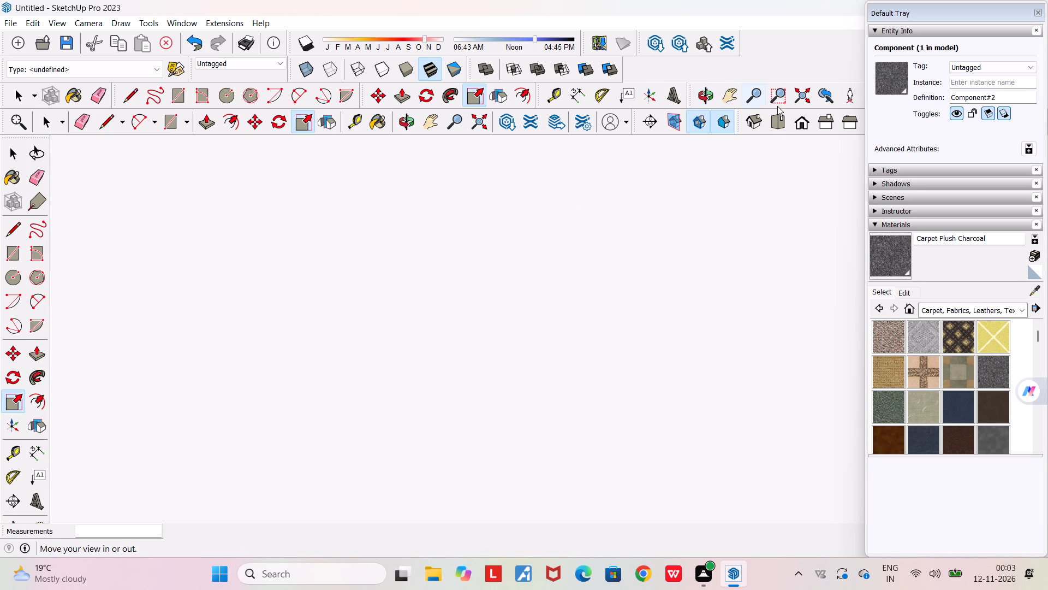
{"action": "left_click", "coordinate": [781, 129]}
{"action": "scroll", "coordinate": [523, 319], "scroll_direction": "down", "scroll_amount": 7}
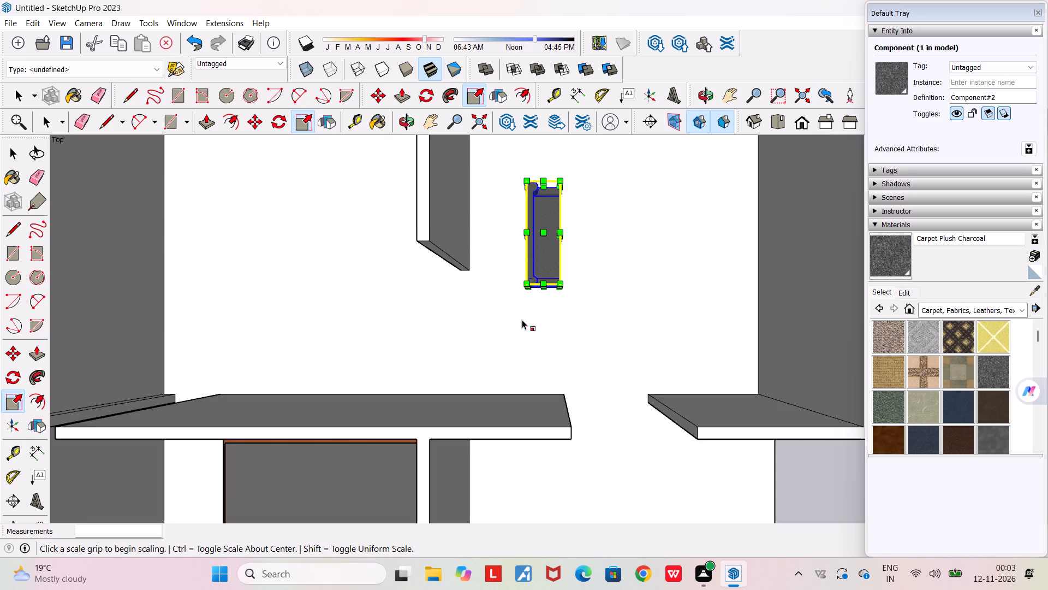
{"action": "scroll", "coordinate": [522, 320], "scroll_direction": "down", "scroll_amount": 5}
{"action": "middle_click_drag", "start_coordinate": [543, 296], "coordinate": [445, 135]}
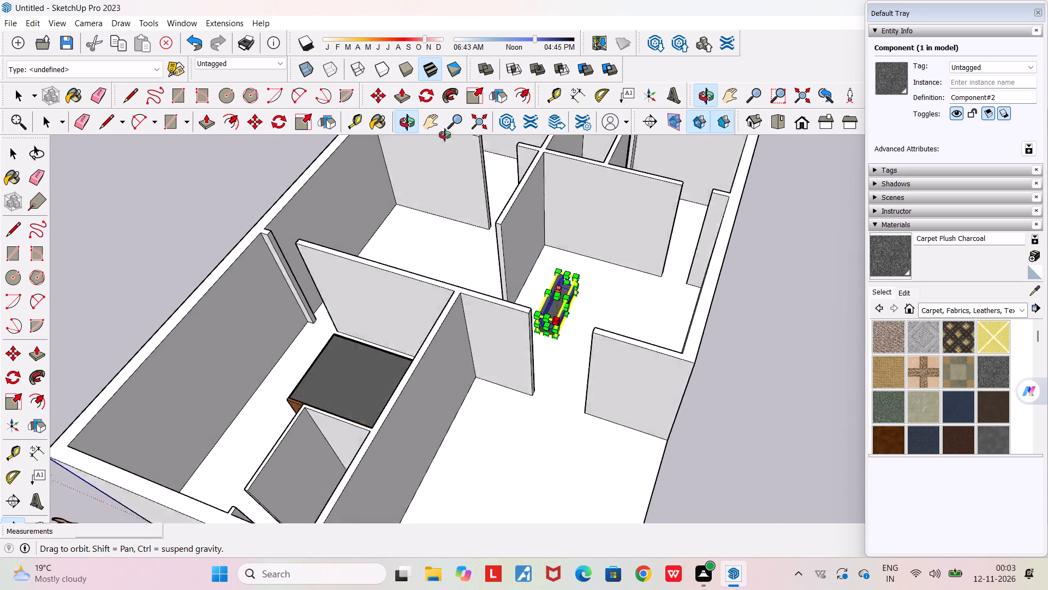
{"action": "middle_click_drag", "start_coordinate": [445, 135], "coordinate": [453, 121]}
{"action": "scroll", "coordinate": [555, 311], "scroll_direction": "up", "scroll_amount": 7}
{"action": "scroll", "coordinate": [528, 391], "scroll_direction": "up", "scroll_amount": 4}
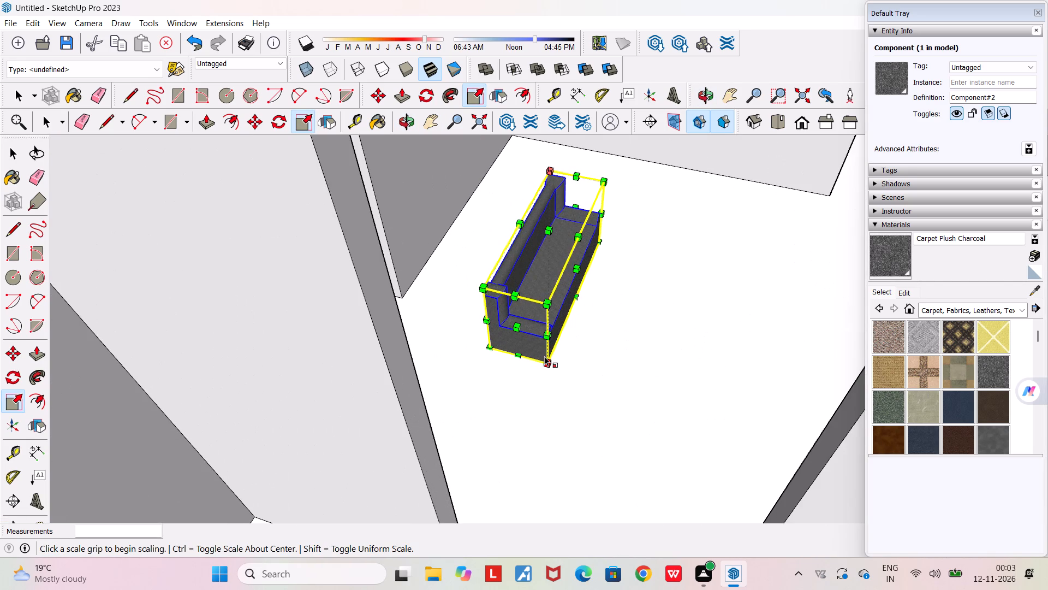
{"action": "key", "text": "m"}
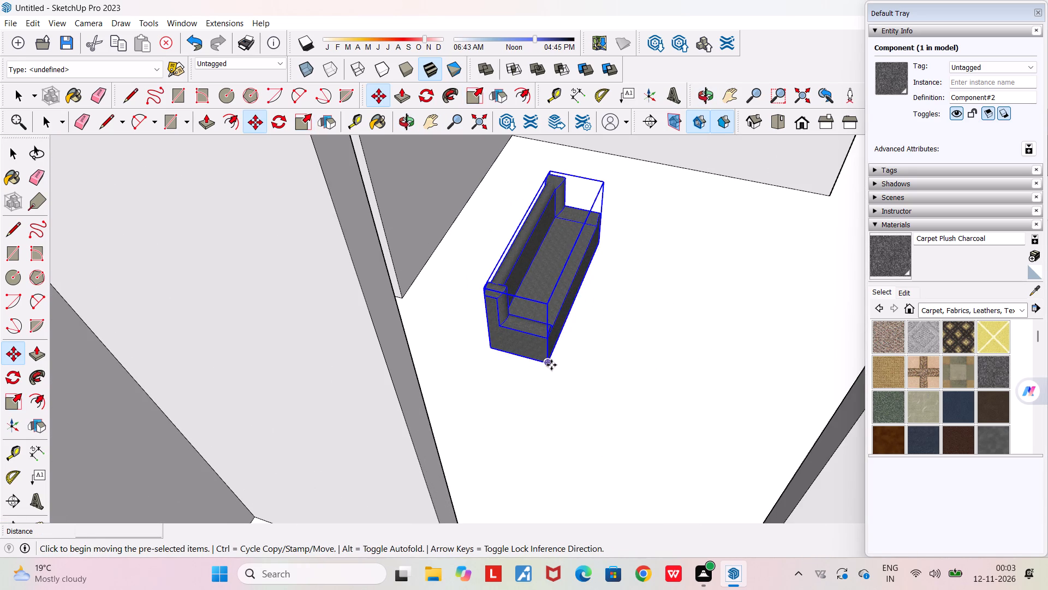
{"action": "left_click_drag", "start_coordinate": [551, 365], "coordinate": [547, 359]}
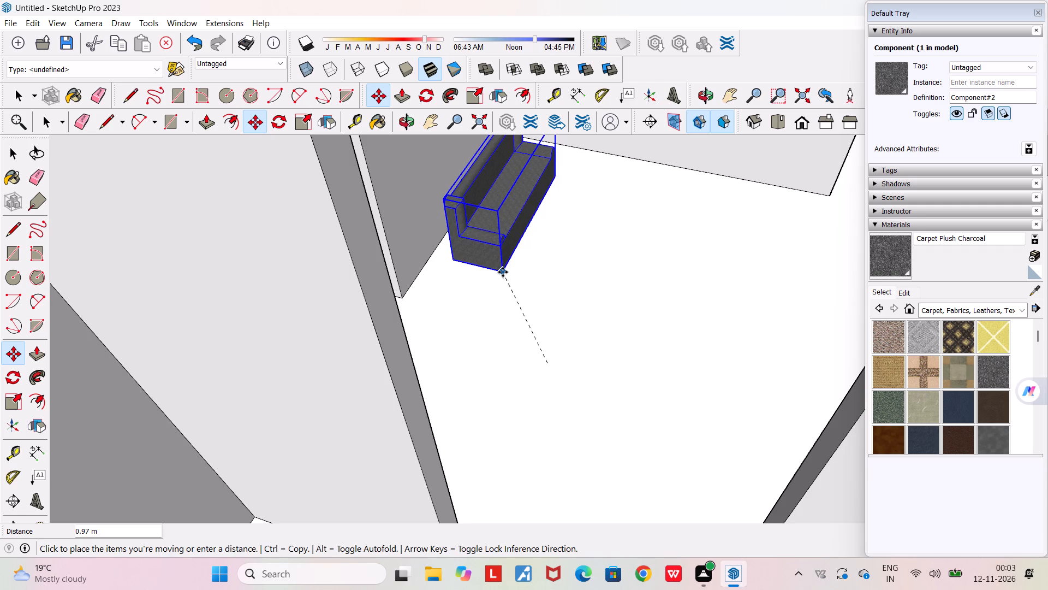
{"action": "left_click", "coordinate": [503, 272]}
Copy the sofa and paste a second one on the floor in front of the original.
{"action": "scroll", "coordinate": [563, 286], "scroll_direction": "down", "scroll_amount": 3}
{"action": "middle_click_drag", "start_coordinate": [563, 296], "coordinate": [374, 295]}
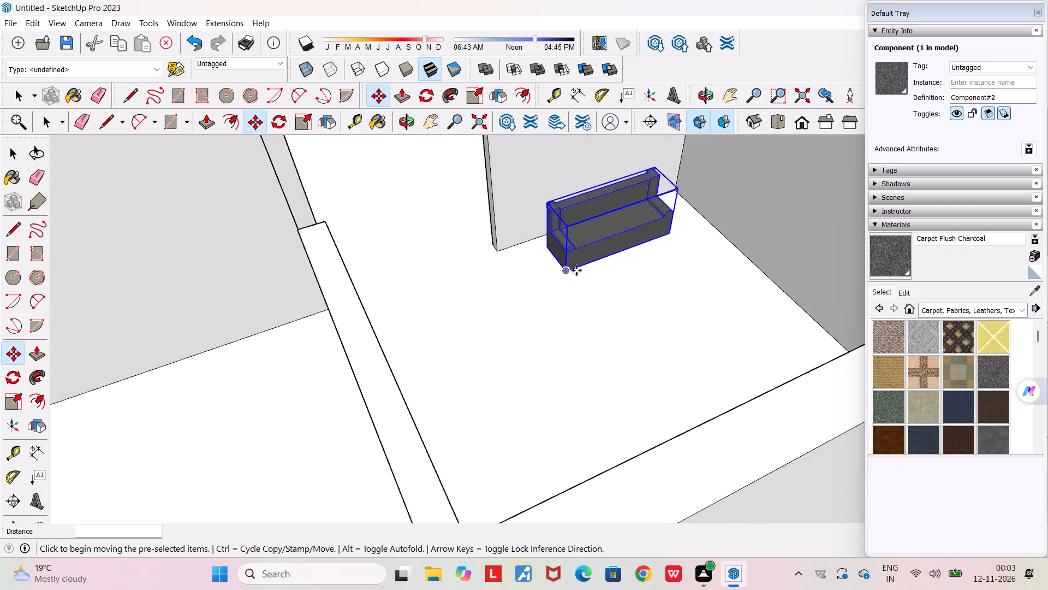
{"action": "key", "text": "ctrl+c"}
{"action": "scroll", "coordinate": [570, 273], "scroll_direction": "down", "scroll_amount": 5}
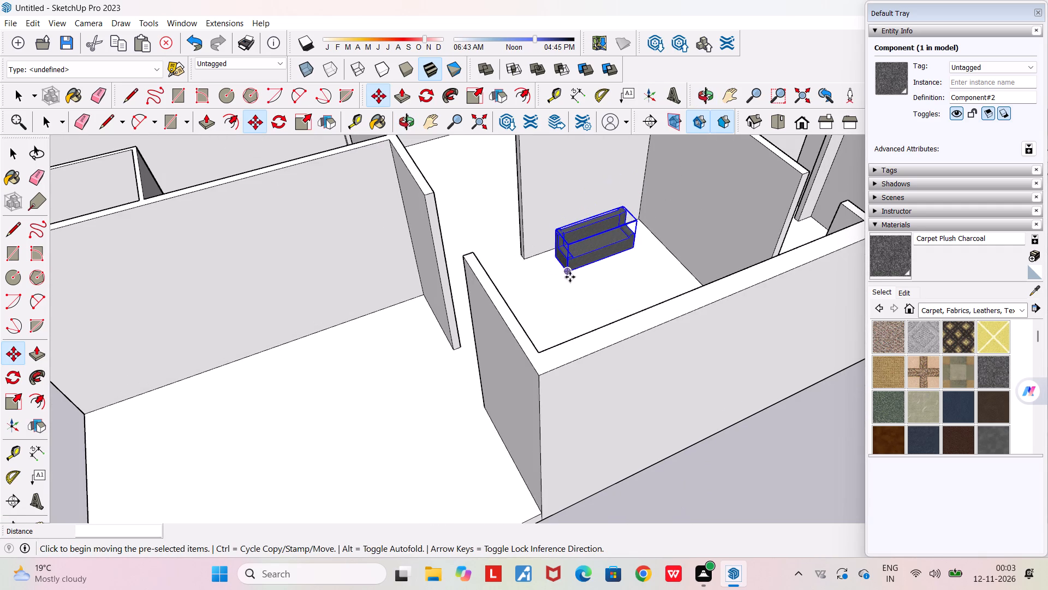
{"action": "key", "text": "ctrl+v"}
{"action": "left_click", "coordinate": [586, 295]}
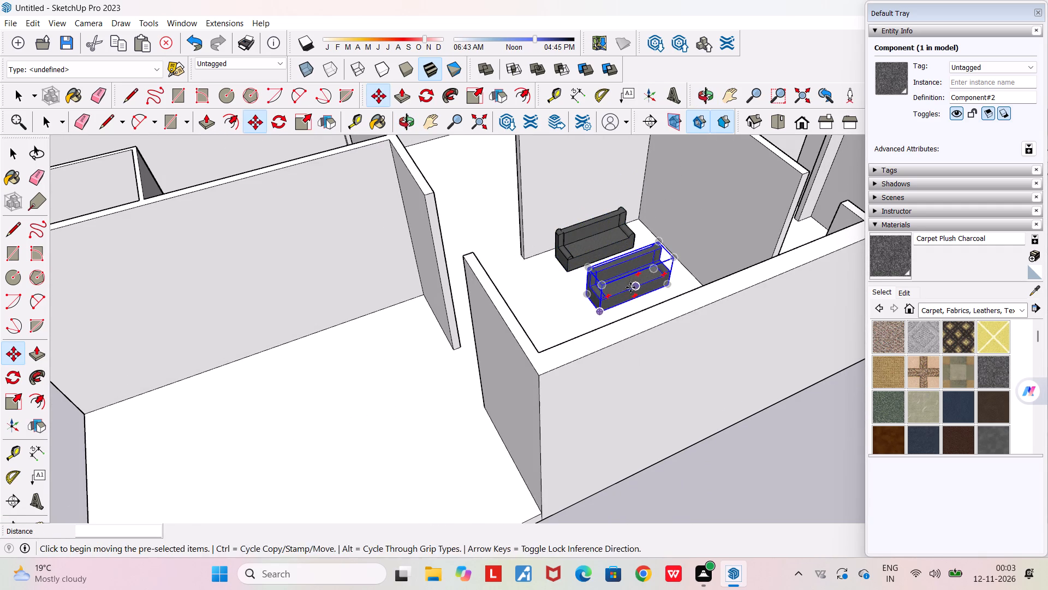
Rotate the second sofa a quarter turn about its vertical axis, perpendicular to the first sofa.
{"action": "middle_click_drag", "start_coordinate": [625, 290], "coordinate": [436, 288]}
{"action": "scroll", "coordinate": [645, 327], "scroll_direction": "up", "scroll_amount": 6}
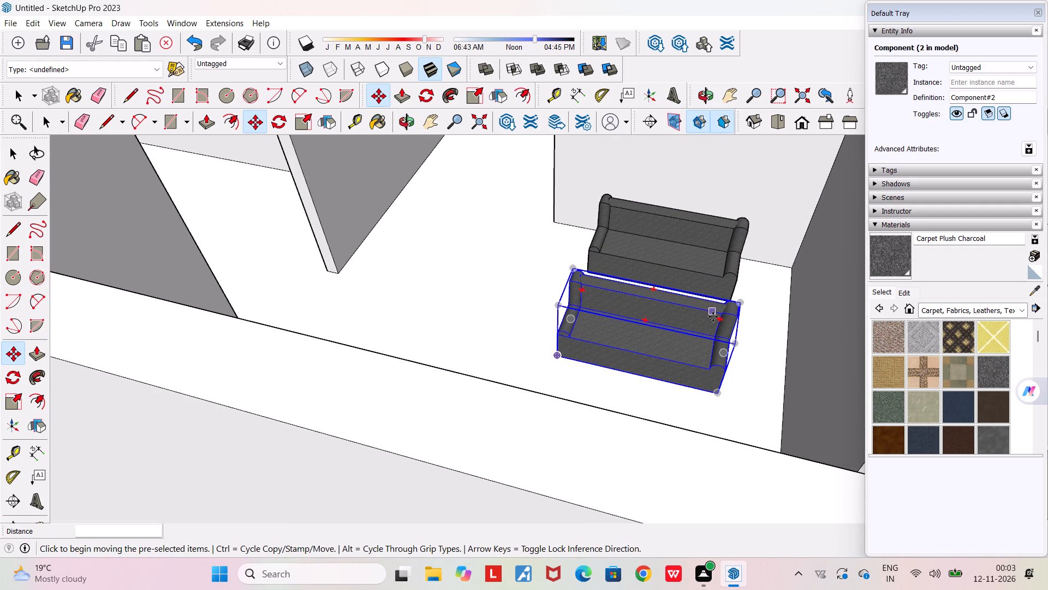
{"action": "left_click", "coordinate": [722, 318]}
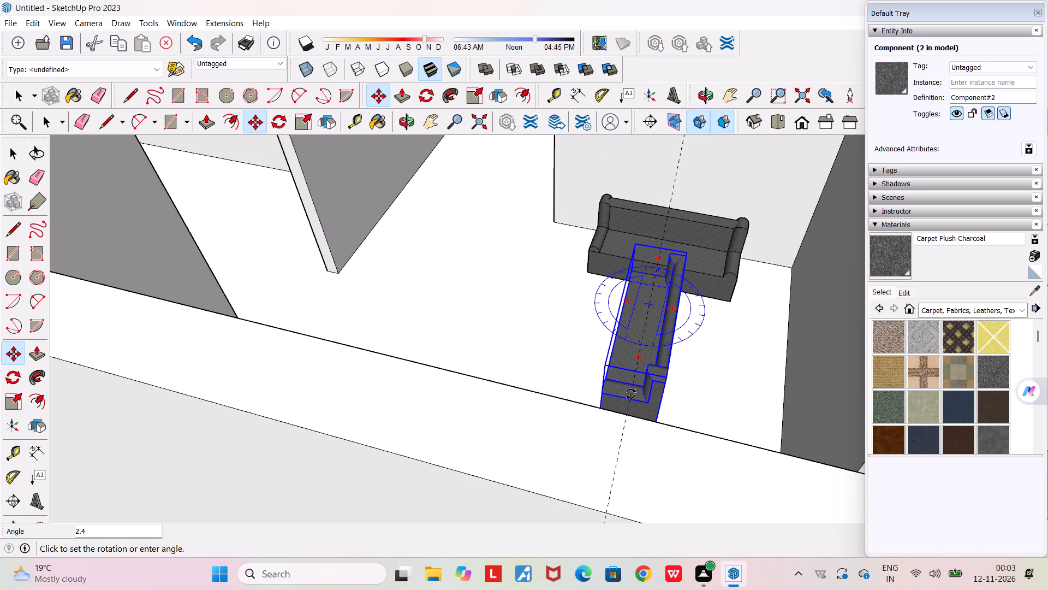
{"action": "left_click", "coordinate": [621, 421]}
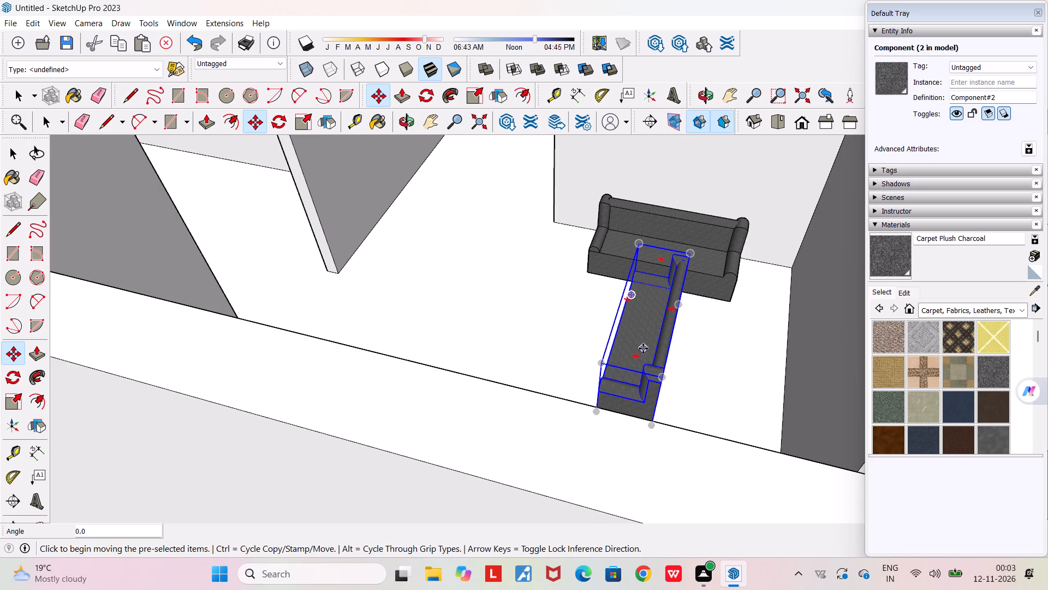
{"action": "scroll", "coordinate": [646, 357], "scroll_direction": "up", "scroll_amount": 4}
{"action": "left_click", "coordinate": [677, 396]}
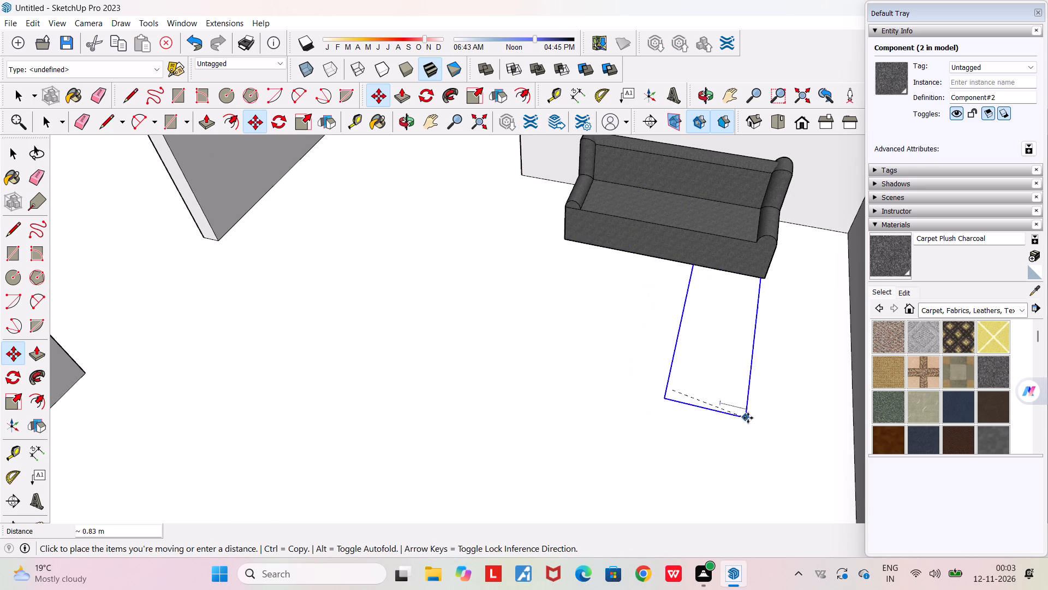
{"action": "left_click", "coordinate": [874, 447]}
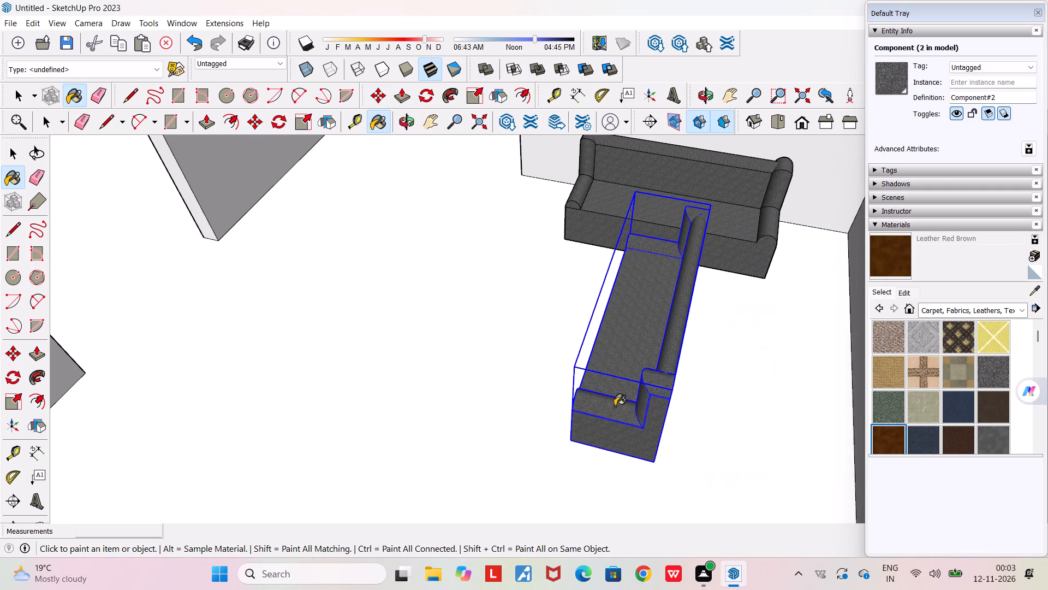
Move the second sofa along the green axis so its back stands near the side wall adjoining the partition.
{"action": "middle_click_drag", "start_coordinate": [678, 423], "coordinate": [740, 453]}
{"action": "scroll", "coordinate": [740, 453], "scroll_direction": "down", "scroll_amount": 5}
{"action": "scroll", "coordinate": [699, 408], "scroll_direction": "down", "scroll_amount": 7}
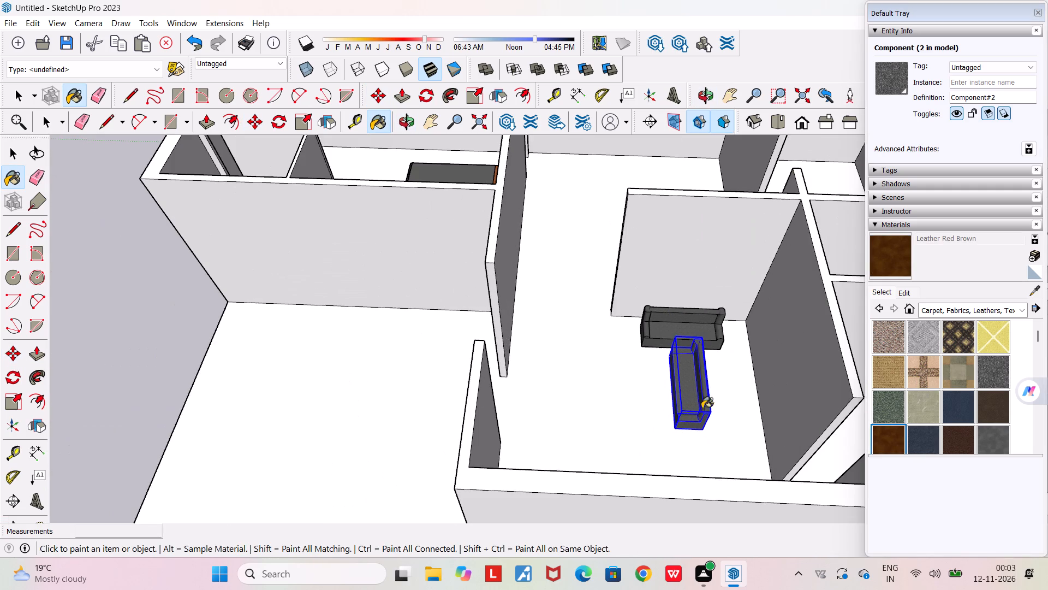
{"action": "scroll", "coordinate": [696, 415], "scroll_direction": "up", "scroll_amount": 7}
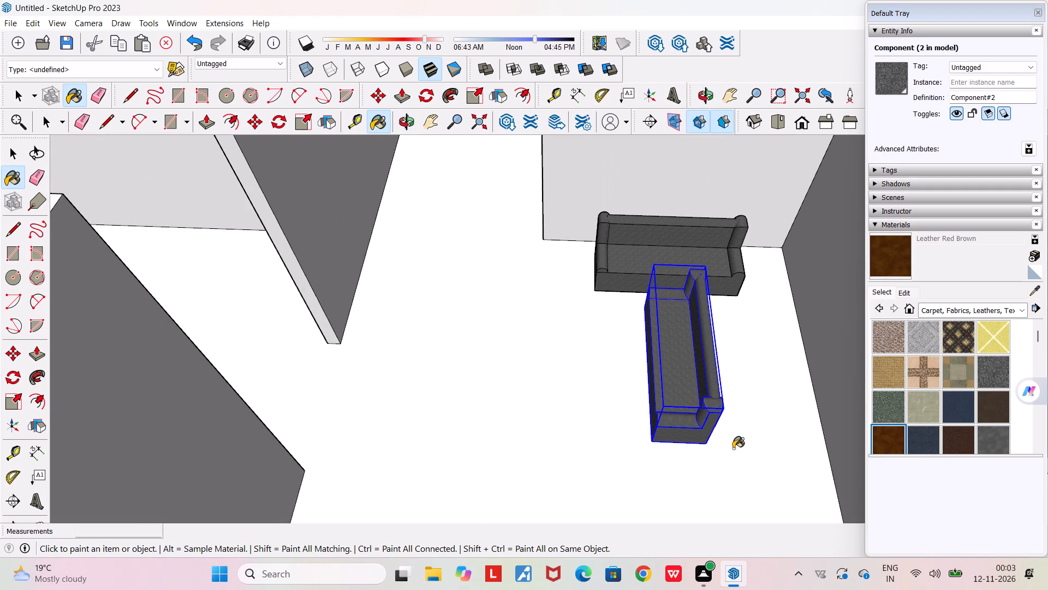
{"action": "key", "text": "m"}
{"action": "left_click", "coordinate": [705, 448]}
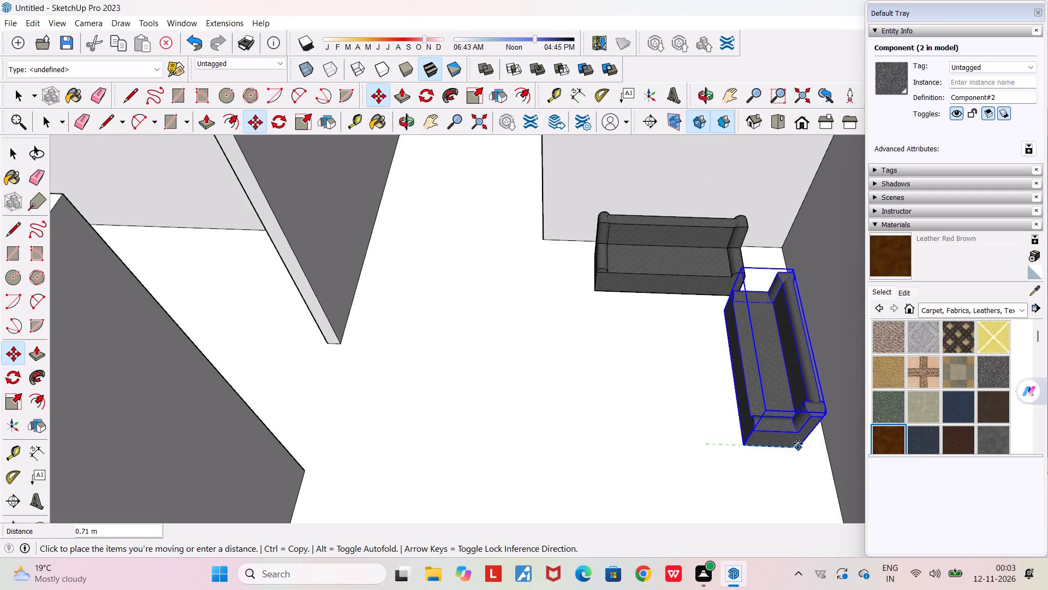
{"action": "left_click", "coordinate": [820, 441]}
Paste a third sofa on the open floor in front of the first two sofas.
{"action": "middle_click_drag", "start_coordinate": [696, 420], "coordinate": [811, 442]}
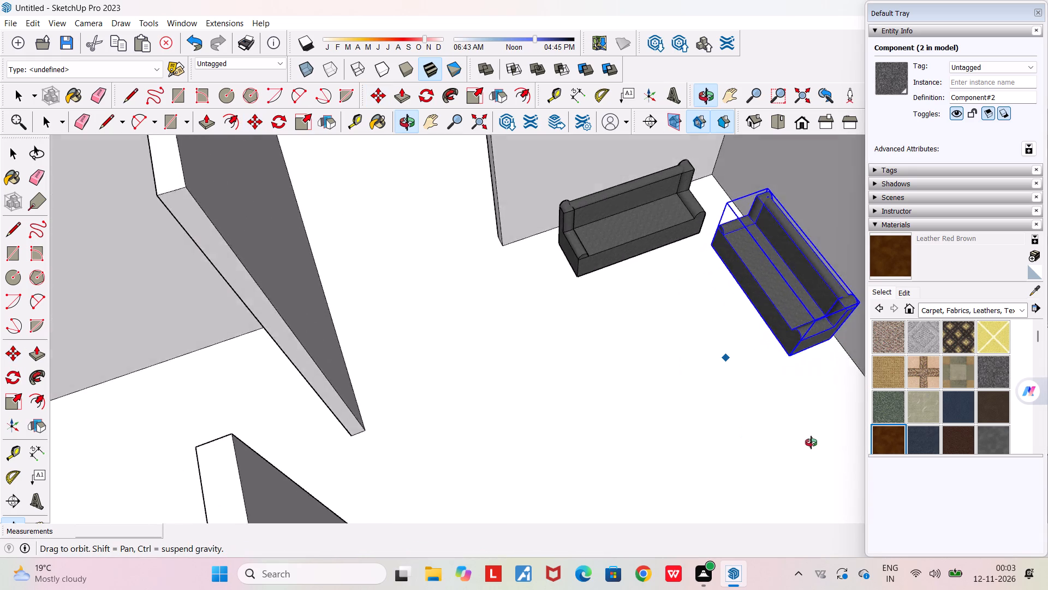
{"action": "middle_click_drag", "start_coordinate": [811, 442], "coordinate": [832, 442]}
{"action": "scroll", "coordinate": [831, 441], "scroll_direction": "down", "scroll_amount": 1}
{"action": "scroll", "coordinate": [617, 305], "scroll_direction": "up", "scroll_amount": 1}
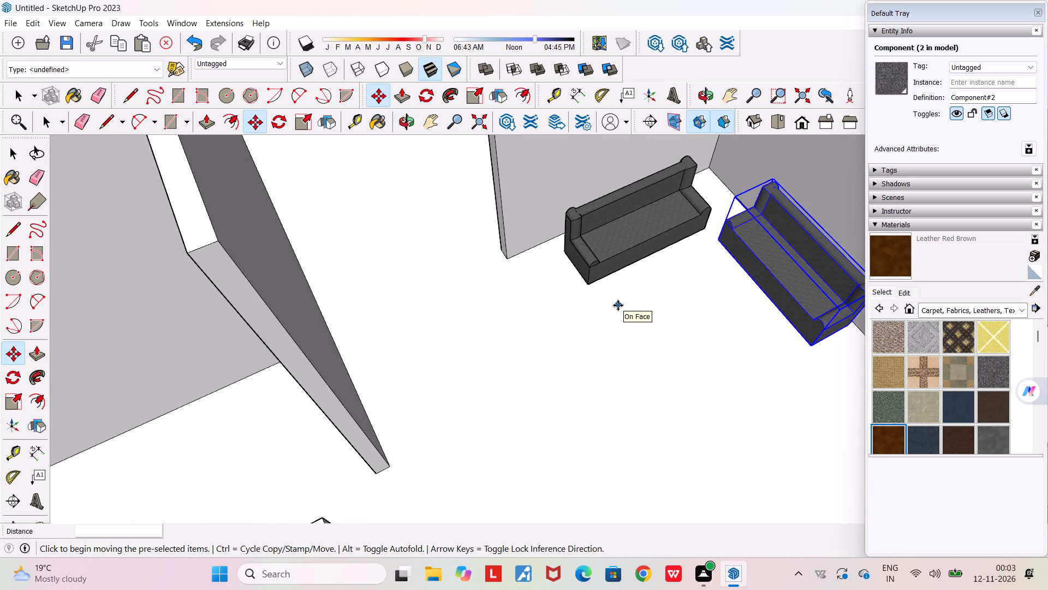
{"action": "key", "text": "ctrl+v"}
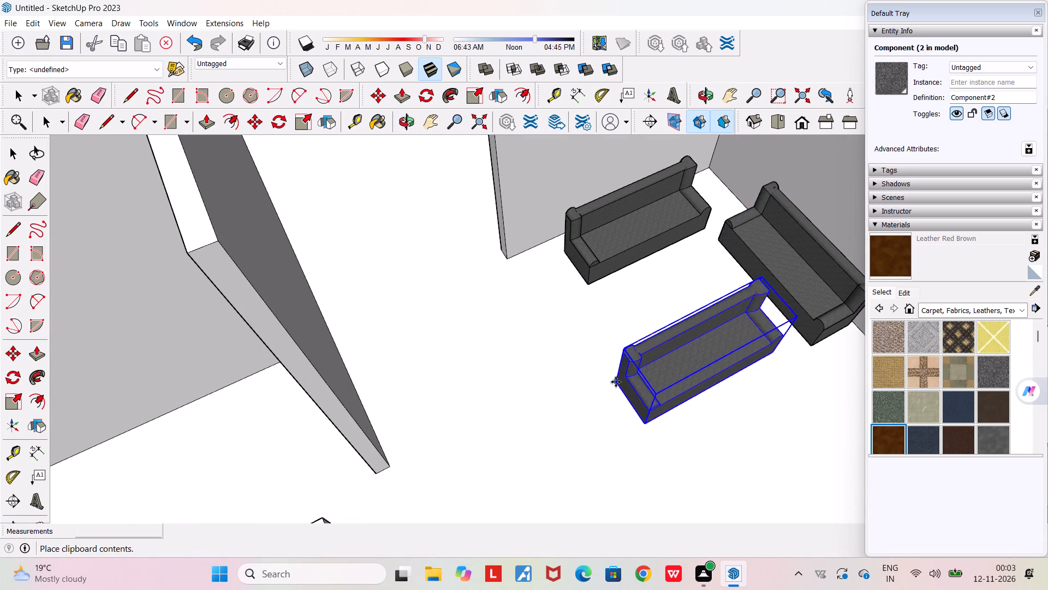
{"action": "left_click", "coordinate": [573, 385]}
Rotate the third sofa a quarter turn about its vertical axis, facing the second sofa.
{"action": "left_click", "coordinate": [602, 366]}
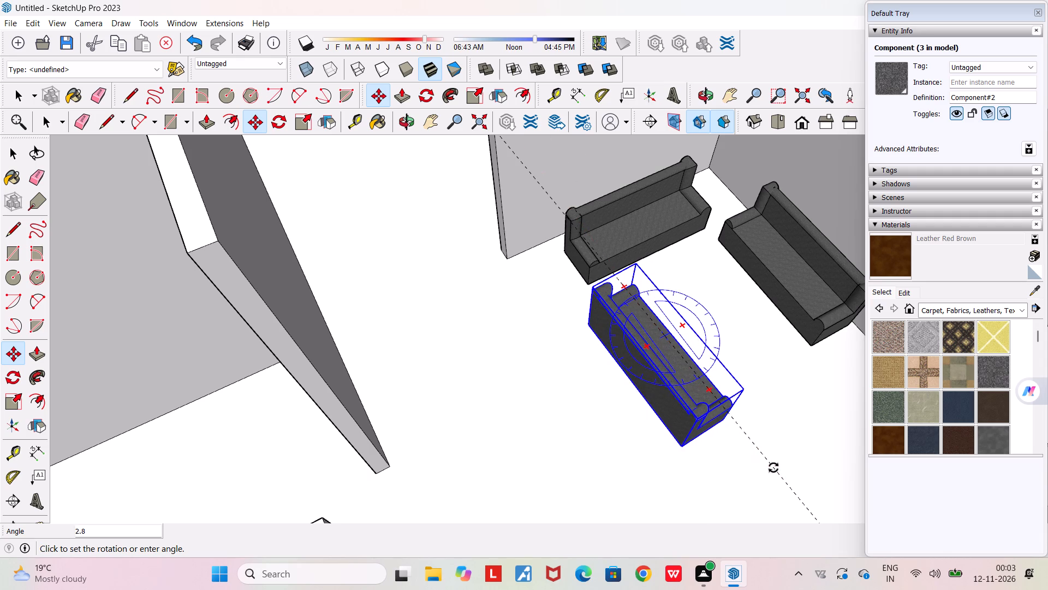
{"action": "left_click", "coordinate": [760, 470]}
Move the third sofa about 0.41 m closer to the free end of the first sofa.
{"action": "middle_click_drag", "start_coordinate": [726, 452], "coordinate": [467, 403]}
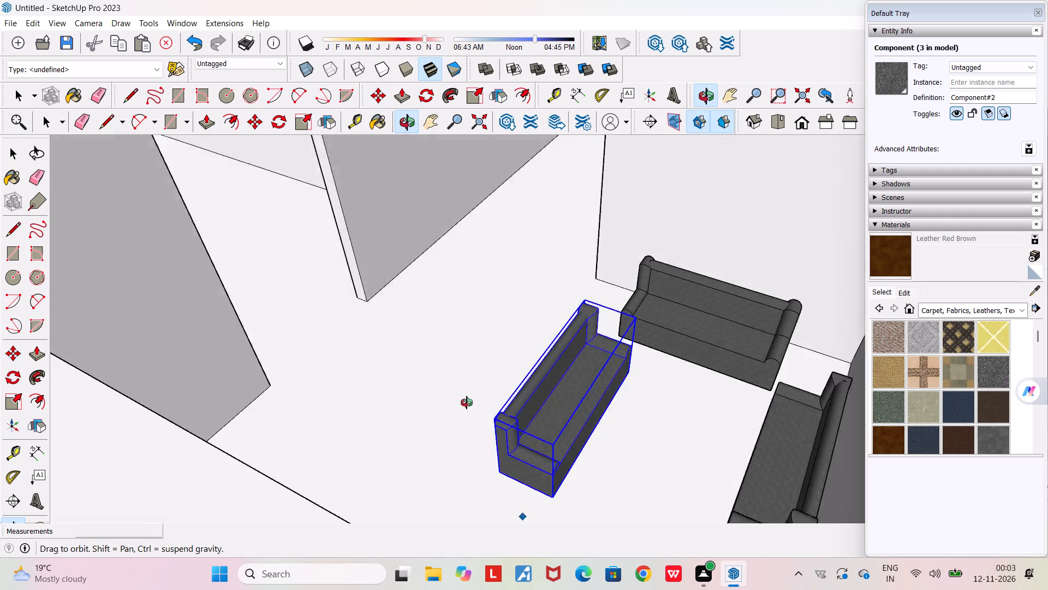
{"action": "middle_click_drag", "start_coordinate": [467, 403], "coordinate": [436, 407]}
{"action": "scroll", "coordinate": [517, 440], "scroll_direction": "down", "scroll_amount": 5}
{"action": "scroll", "coordinate": [499, 512], "scroll_direction": "up", "scroll_amount": 4}
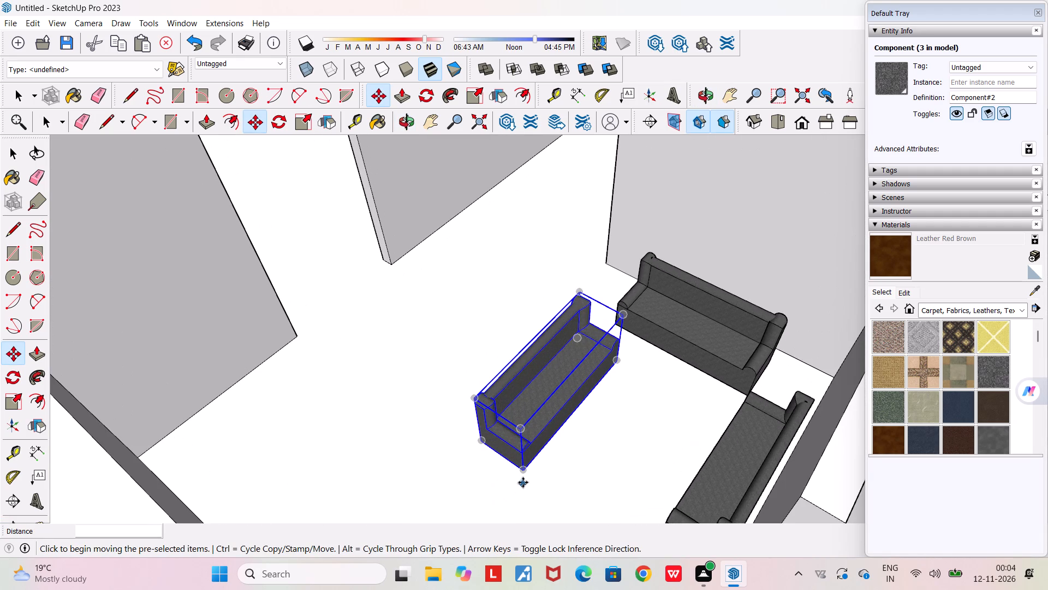
{"action": "left_click", "coordinate": [523, 481]}
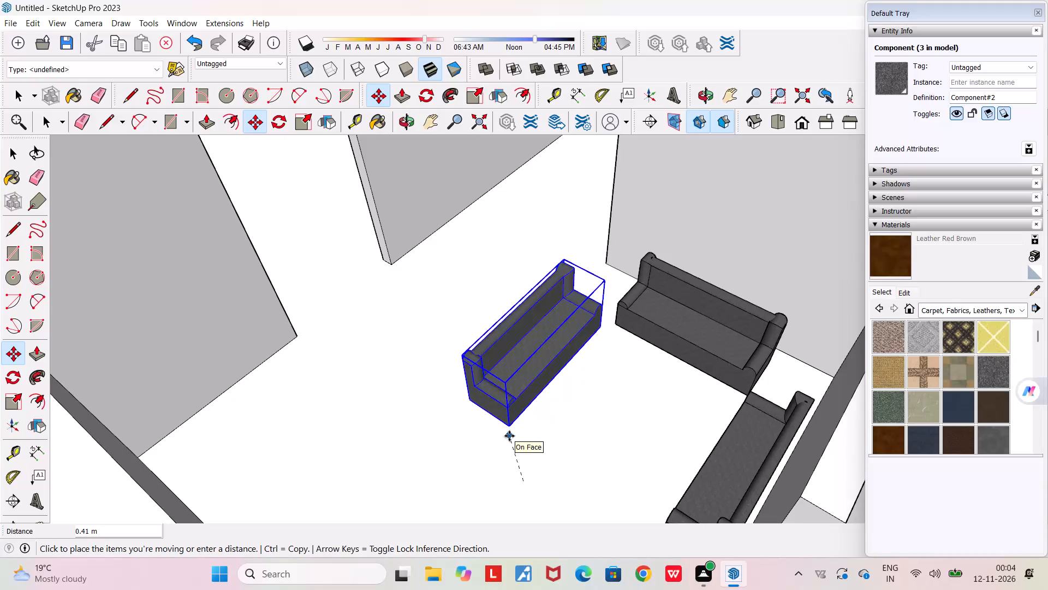
{"action": "left_click", "coordinate": [509, 436]}
Examine the three-sofa arrangement and its clearance to the surrounding walls from several angles.
{"action": "middle_click_drag", "start_coordinate": [574, 392], "coordinate": [854, 408]}
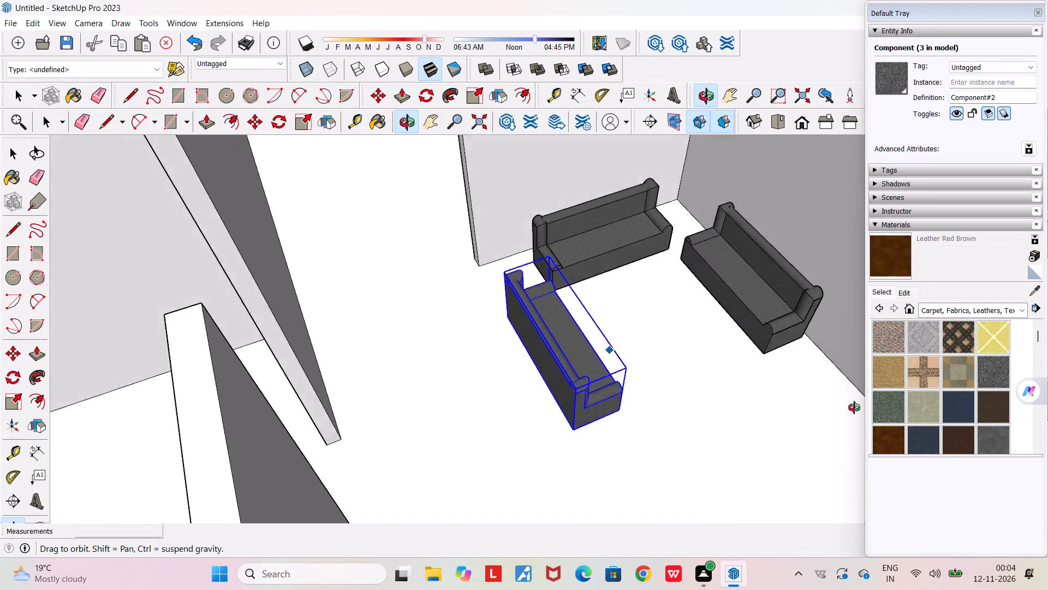
{"action": "middle_click_drag", "start_coordinate": [854, 408], "coordinate": [1045, 196]}
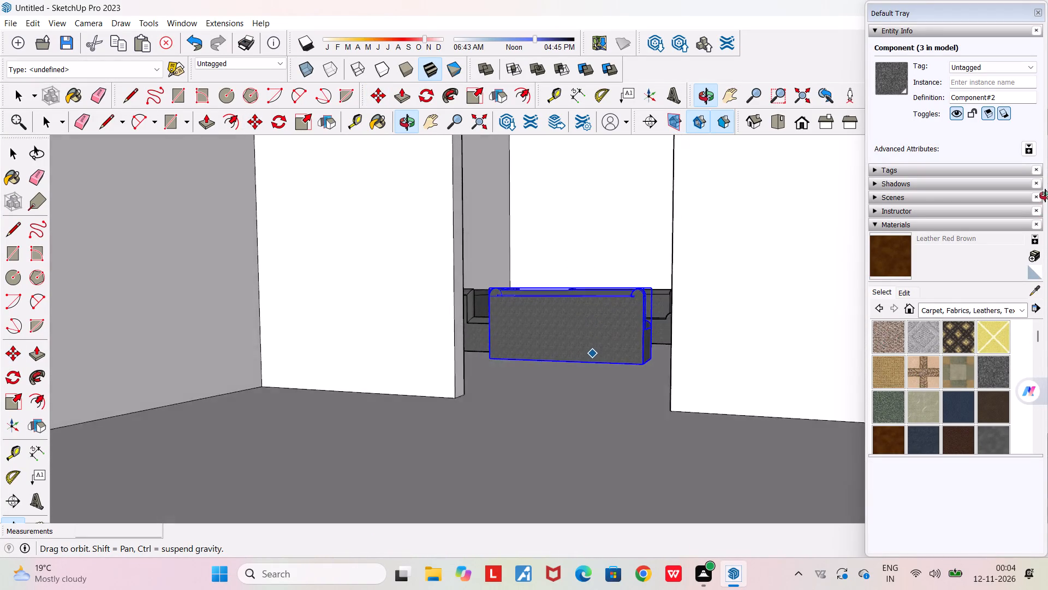
{"action": "middle_click_drag", "start_coordinate": [1045, 196], "coordinate": [410, 471]}
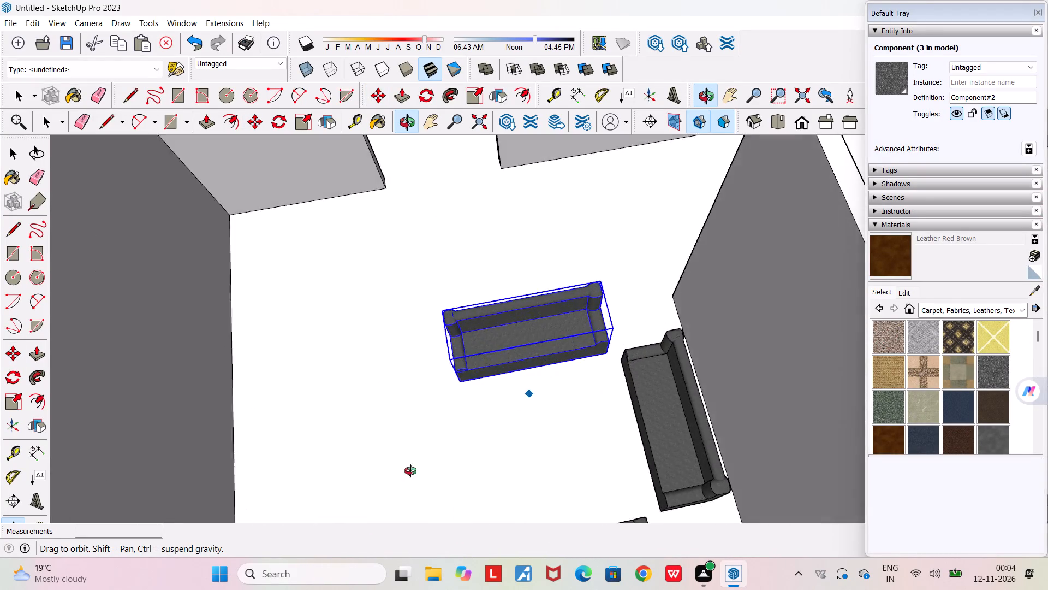
{"action": "middle_click_drag", "start_coordinate": [410, 471], "coordinate": [427, 421]}
{"action": "scroll", "coordinate": [428, 422], "scroll_direction": "down", "scroll_amount": 2}
{"action": "scroll", "coordinate": [527, 437], "scroll_direction": "up", "scroll_amount": 3}
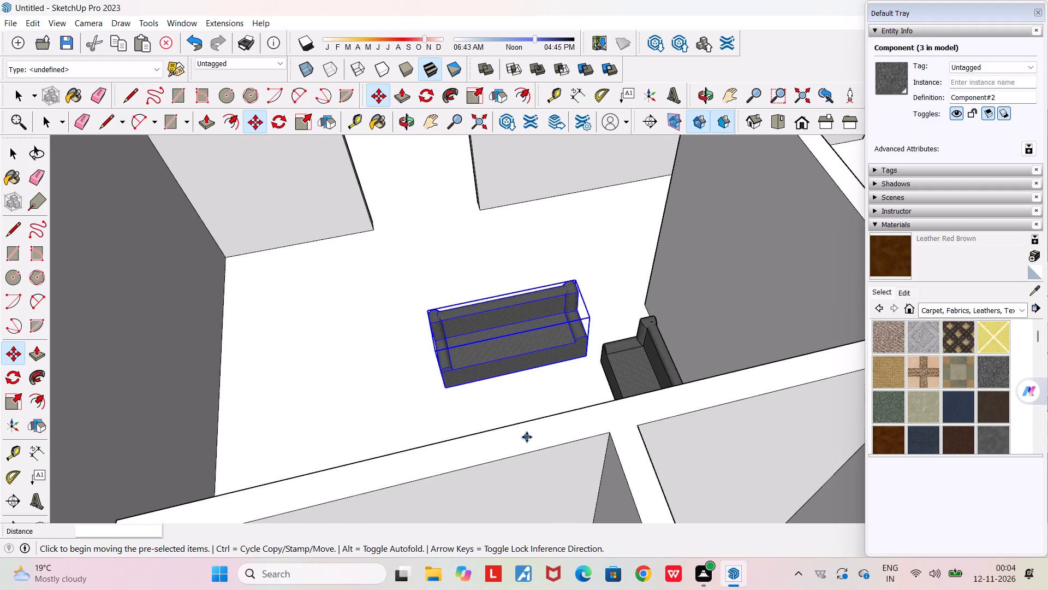
{"action": "middle_click_drag", "start_coordinate": [510, 441], "coordinate": [717, 451]}
{"action": "scroll", "coordinate": [495, 399], "scroll_direction": "up", "scroll_amount": 2}
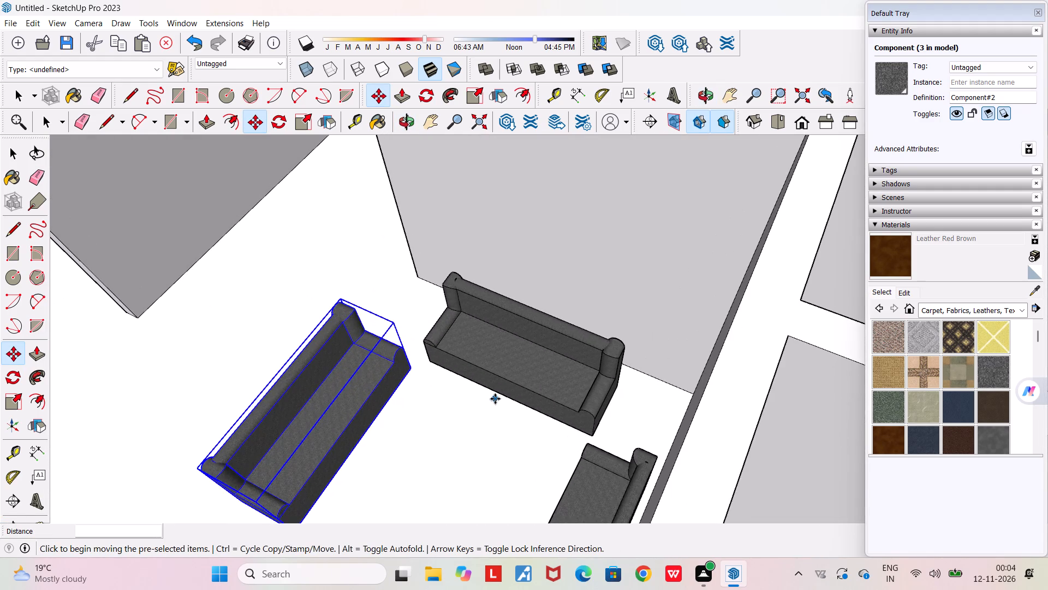
{"action": "middle_click_drag", "start_coordinate": [496, 404], "coordinate": [745, 440]}
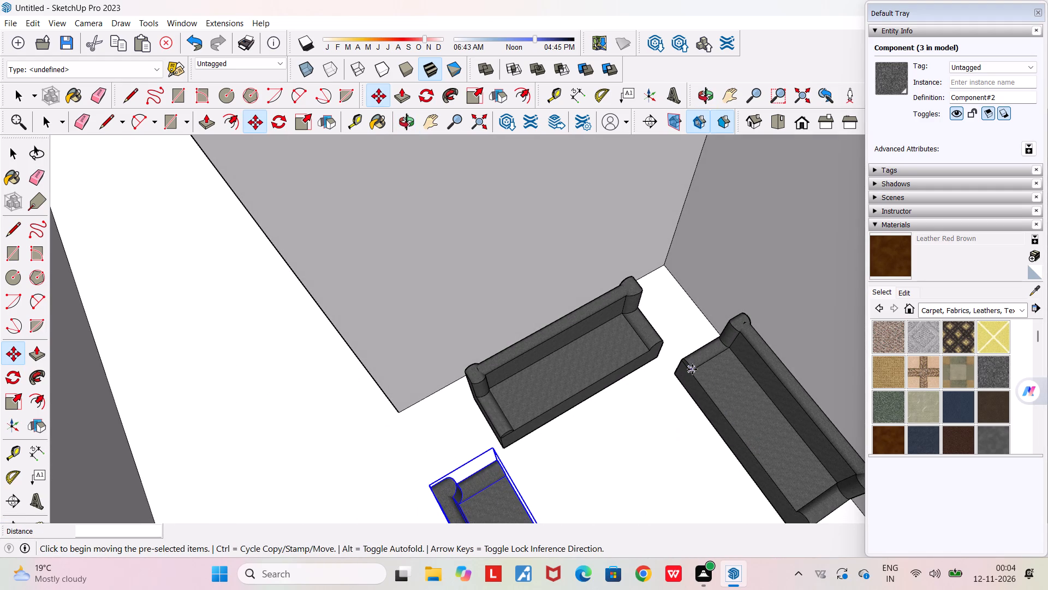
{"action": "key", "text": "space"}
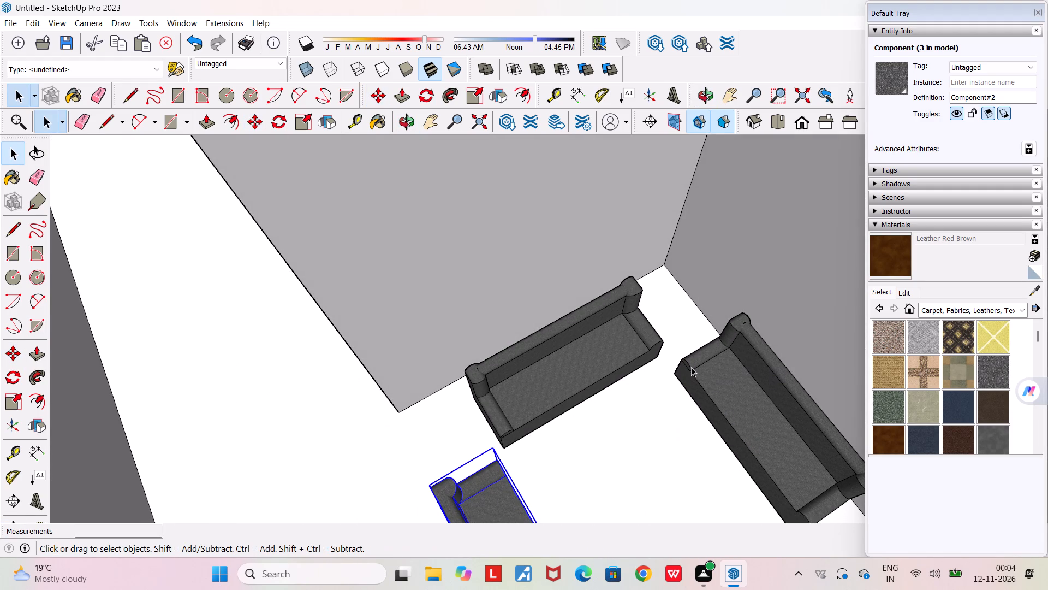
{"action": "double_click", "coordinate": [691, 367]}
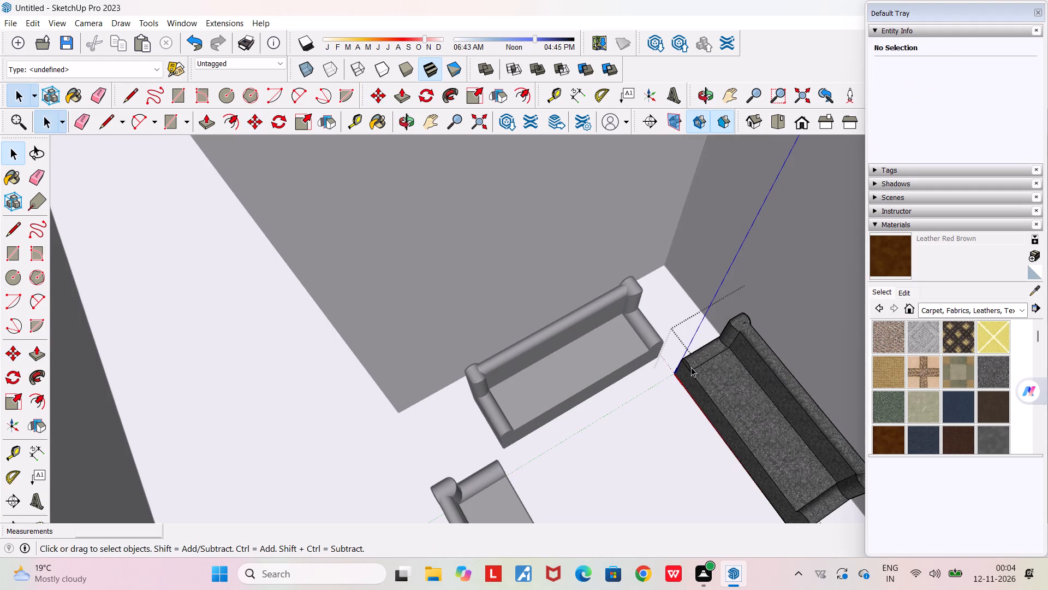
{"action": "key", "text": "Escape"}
Select the second sofa, opposite the third, and examine the seating group's placement against the surrounding walls and adjoining rooms from several angles.
{"action": "left_click", "coordinate": [691, 368]}
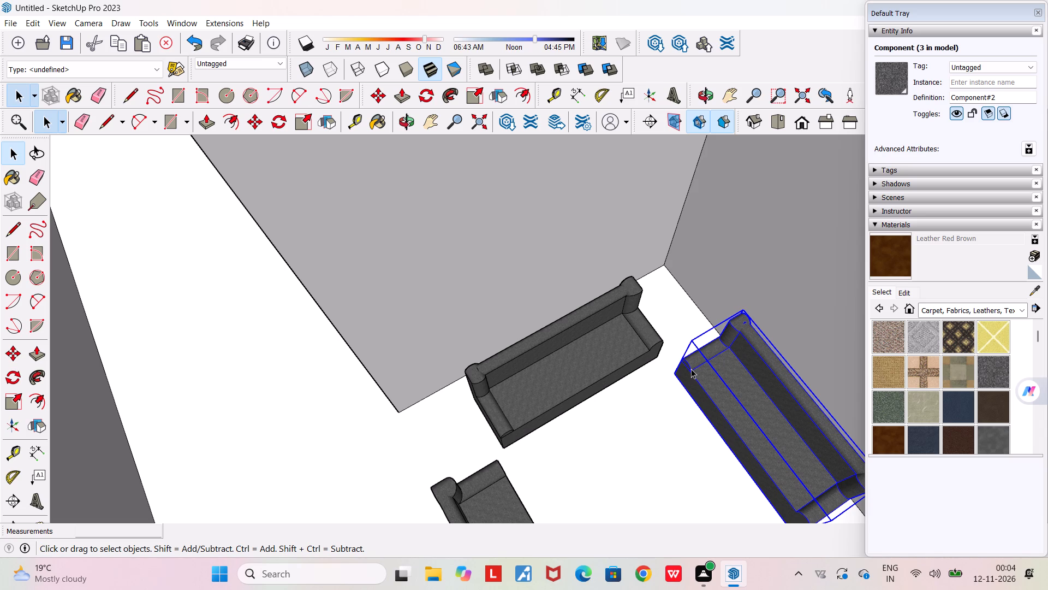
{"action": "scroll", "coordinate": [620, 335], "scroll_direction": "down", "scroll_amount": 3}
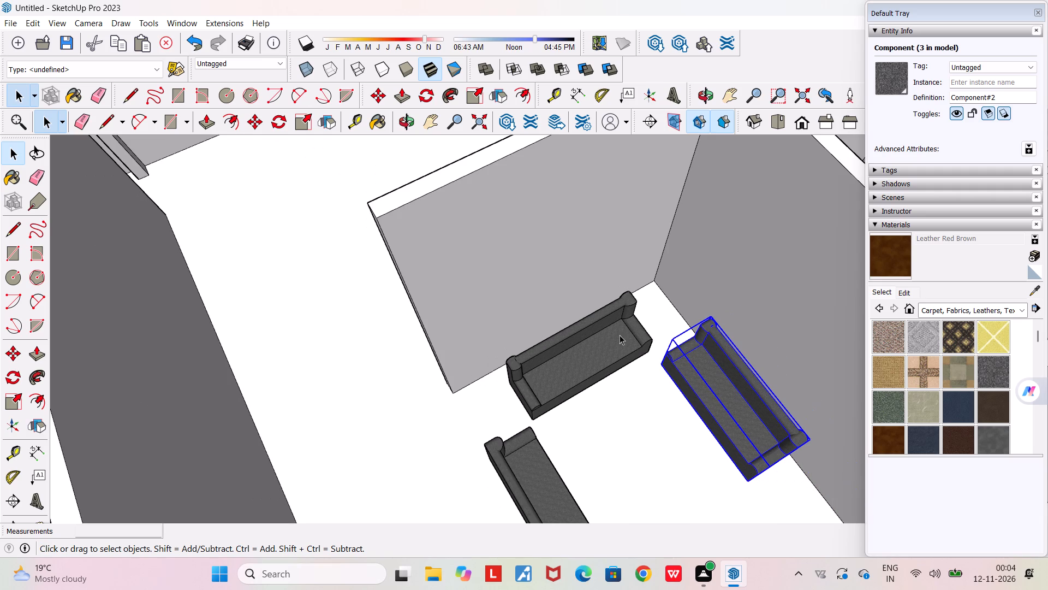
{"action": "middle_click_drag", "start_coordinate": [628, 346], "coordinate": [609, 293]}
{"action": "scroll", "coordinate": [609, 293], "scroll_direction": "down", "scroll_amount": 3}
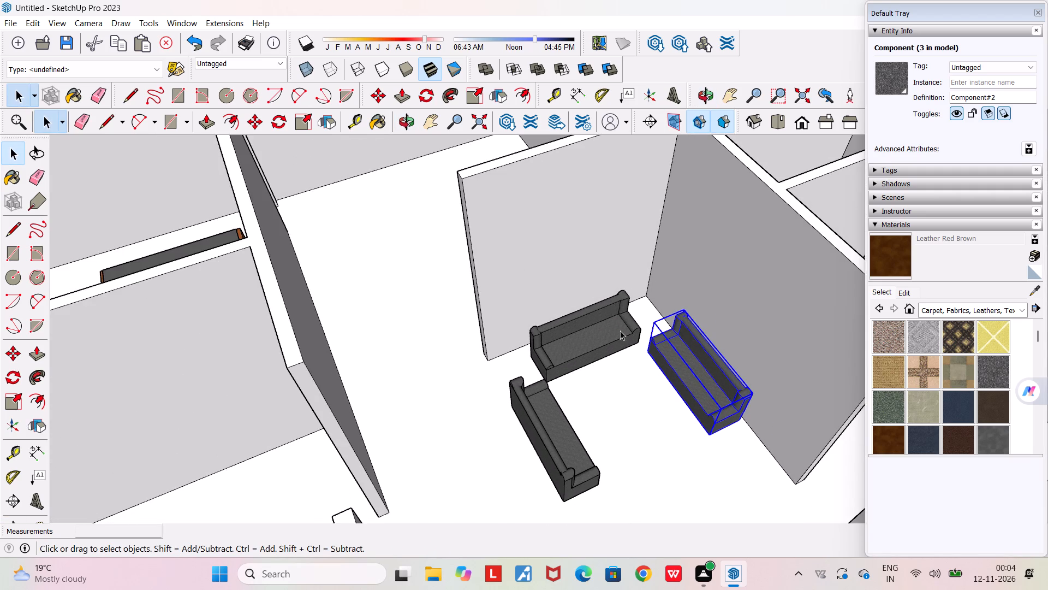
{"action": "scroll", "coordinate": [650, 371], "scroll_direction": "up", "scroll_amount": 2}
{"action": "scroll", "coordinate": [649, 370], "scroll_direction": "down", "scroll_amount": 1}
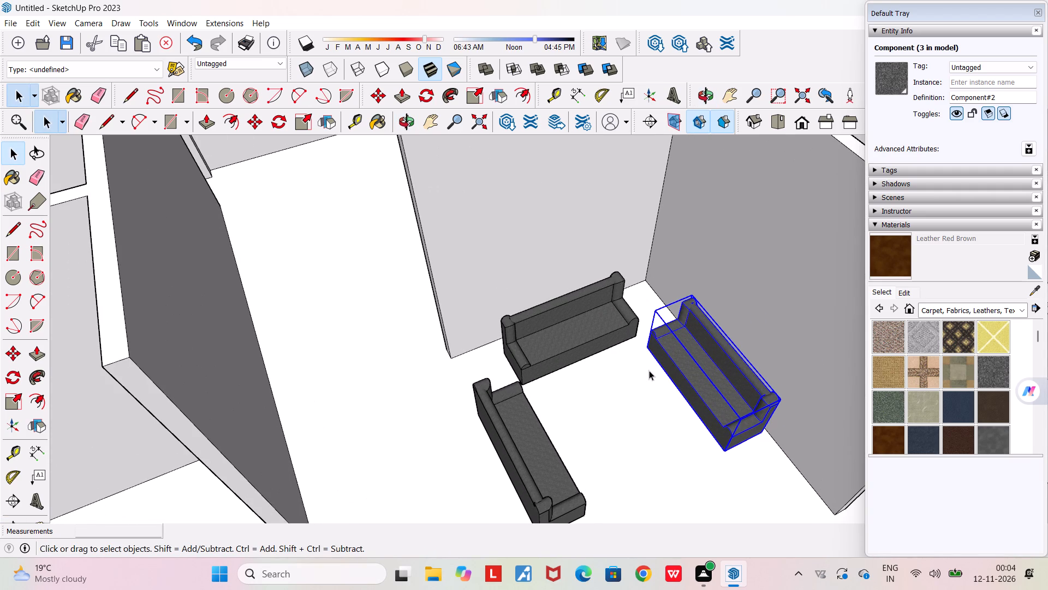
{"action": "scroll", "coordinate": [649, 370], "scroll_direction": "up", "scroll_amount": 4}
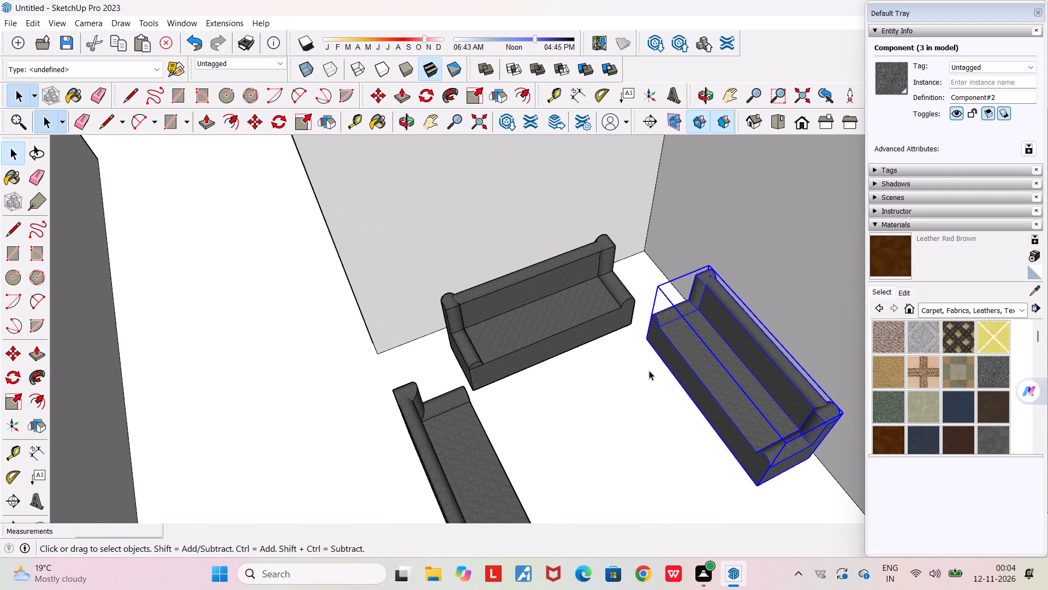
{"action": "scroll", "coordinate": [649, 370], "scroll_direction": "down", "scroll_amount": 1}
{"action": "middle_click_drag", "start_coordinate": [645, 365], "coordinate": [581, 292]}
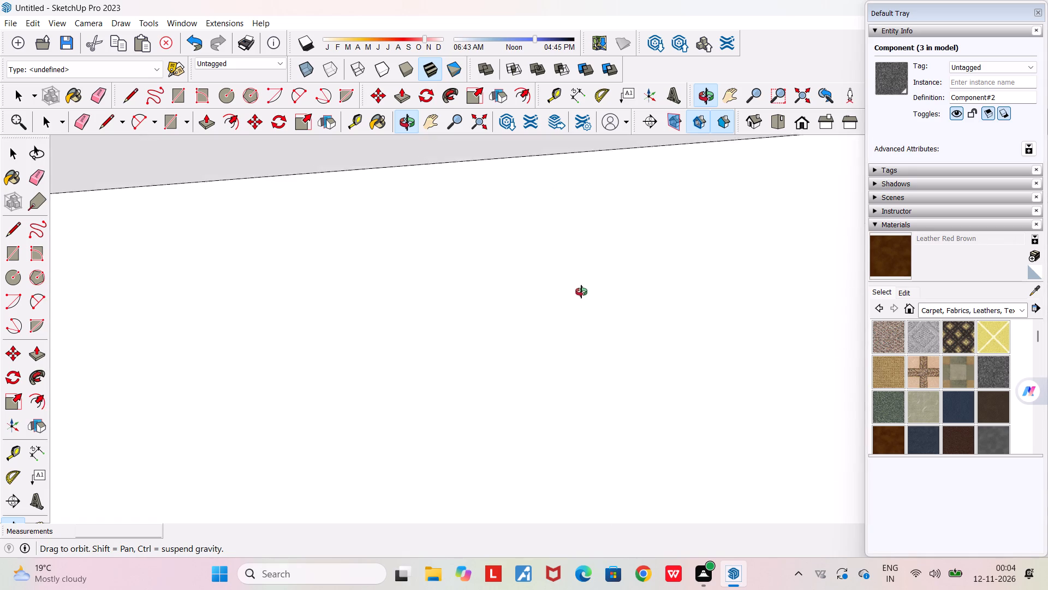
{"action": "middle_click_drag", "start_coordinate": [581, 292], "coordinate": [614, 309]}
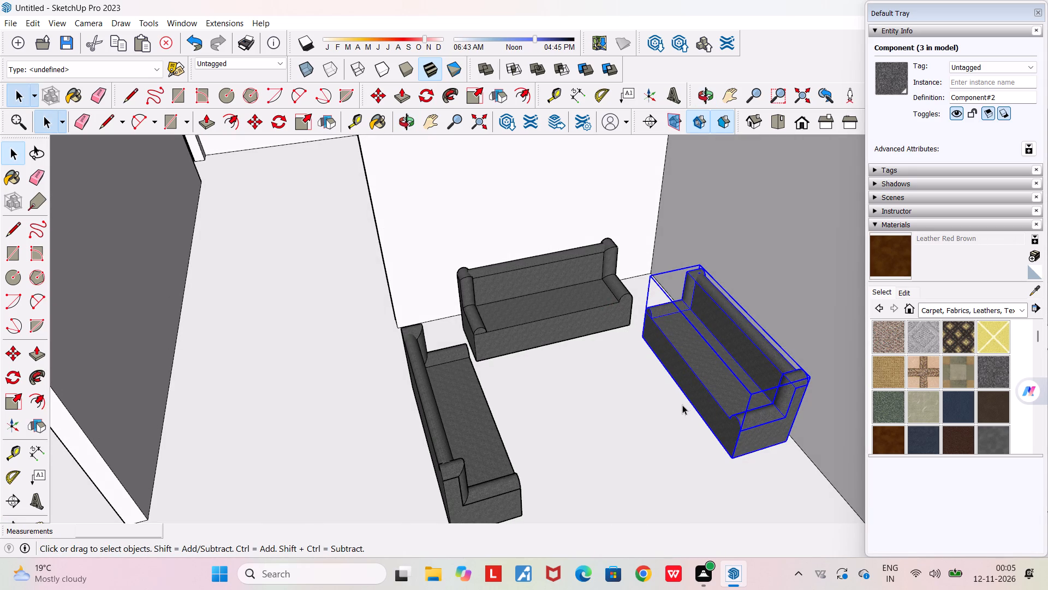
{"action": "scroll", "coordinate": [682, 405], "scroll_direction": "down", "scroll_amount": 2}
{"action": "middle_click_drag", "start_coordinate": [647, 408], "coordinate": [871, 498]}
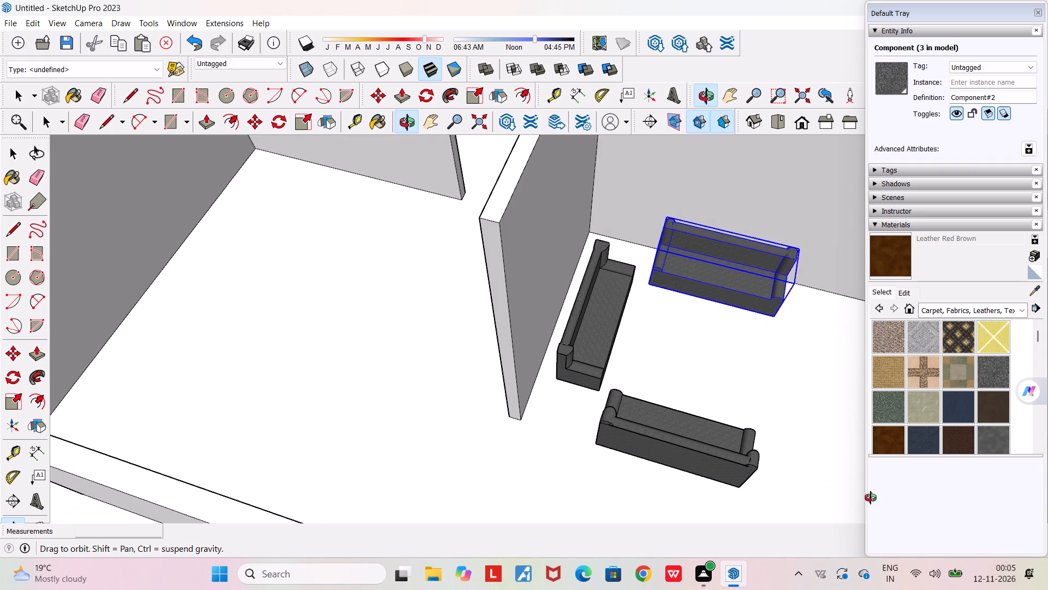
{"action": "middle_click_drag", "start_coordinate": [871, 498], "coordinate": [869, 496]}
{"action": "scroll", "coordinate": [867, 495], "scroll_direction": "down", "scroll_amount": 4}
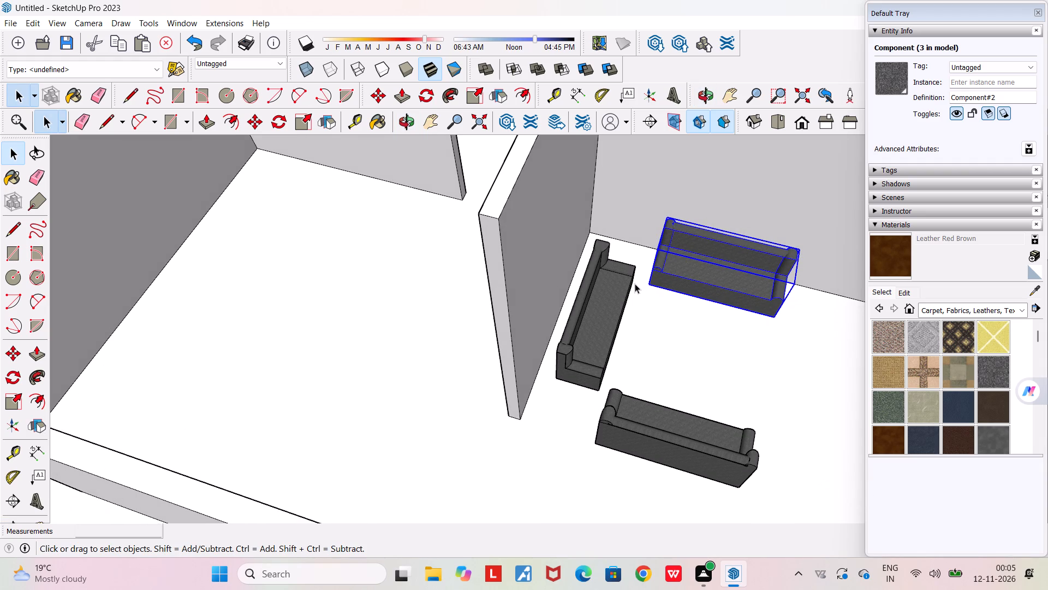
{"action": "scroll", "coordinate": [628, 284], "scroll_direction": "down", "scroll_amount": 2}
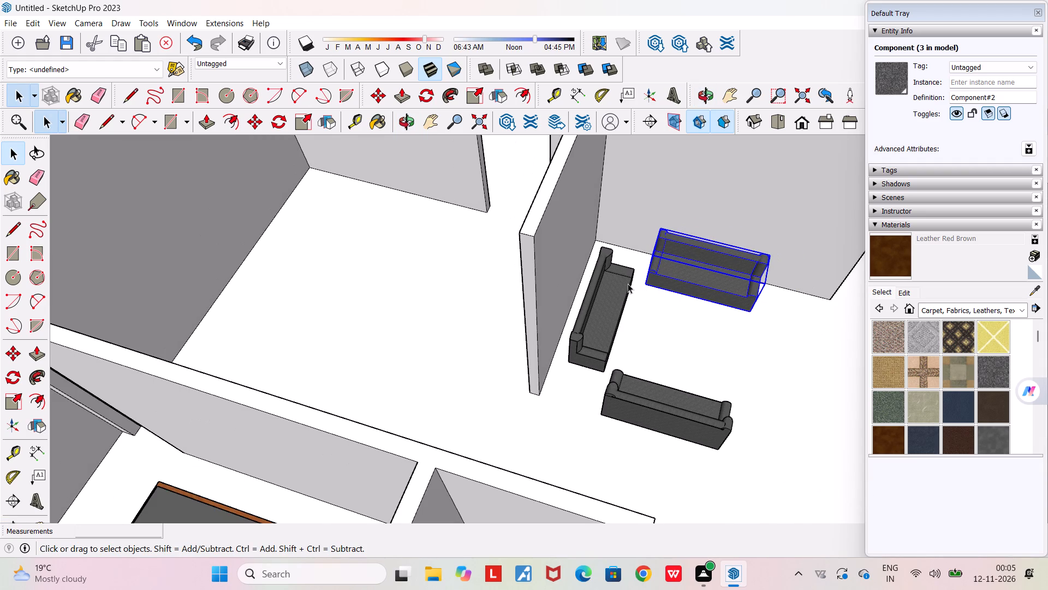
{"action": "middle_click_drag", "start_coordinate": [662, 291], "coordinate": [519, 199]}
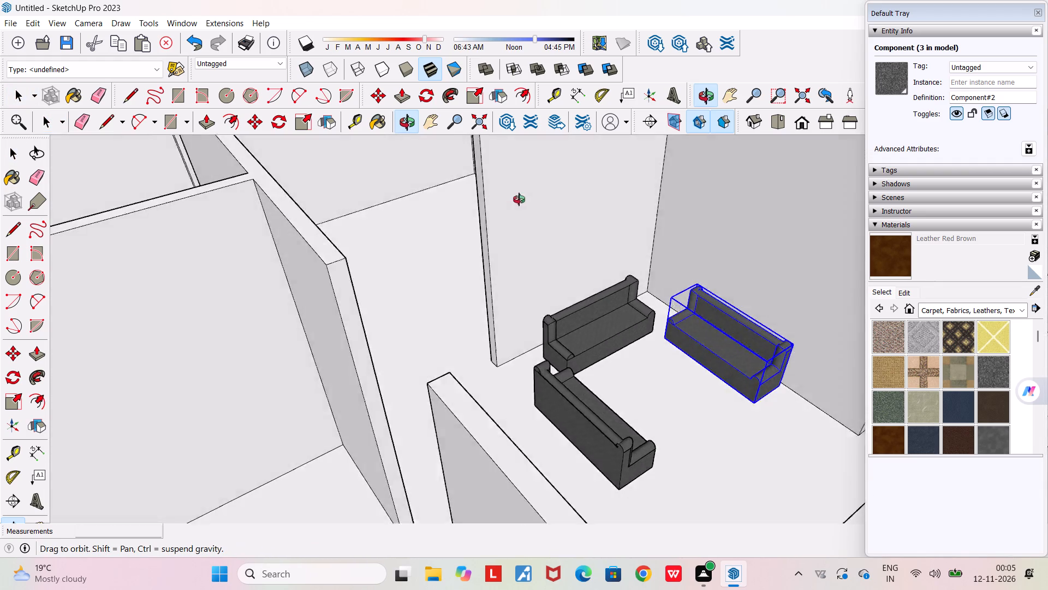
{"action": "middle_click_drag", "start_coordinate": [519, 199], "coordinate": [624, 174]}
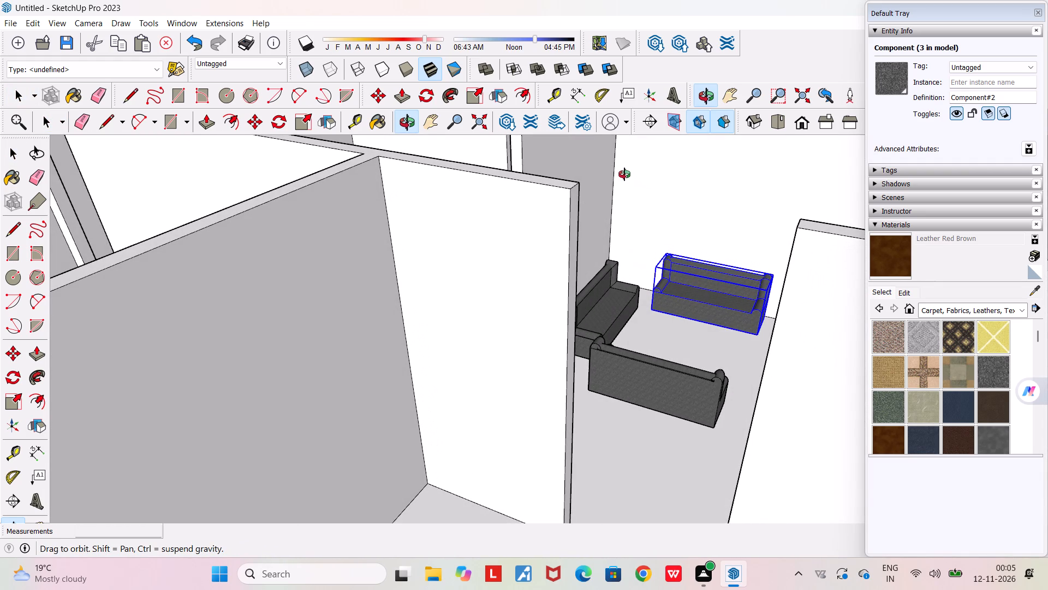
{"action": "middle_click_drag", "start_coordinate": [624, 174], "coordinate": [617, 209]}
{"action": "scroll", "coordinate": [617, 209], "scroll_direction": "down", "scroll_amount": 6}
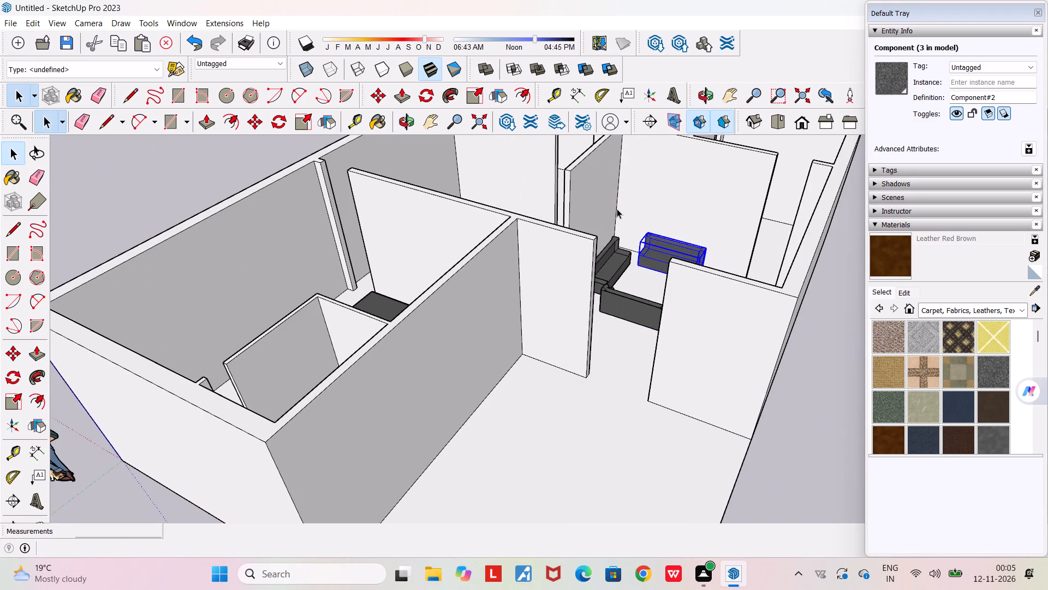
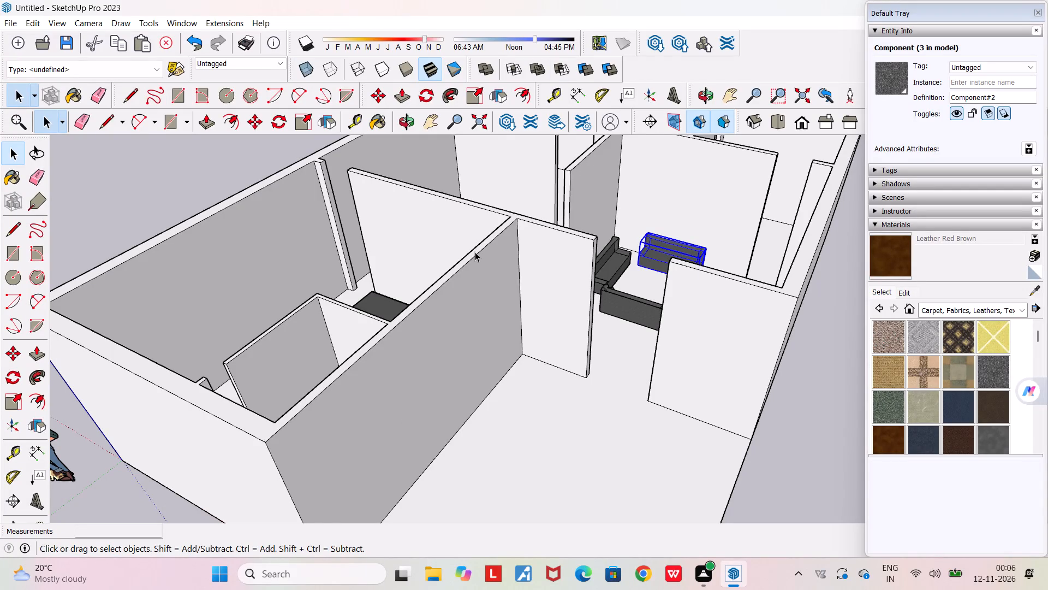
Clear the sofa selection and examine the seating group and its free floor space from several angles.
{"action": "scroll", "coordinate": [475, 252], "scroll_direction": "down", "scroll_amount": 4}
{"action": "middle_click_drag", "start_coordinate": [523, 283], "coordinate": [553, 390]}
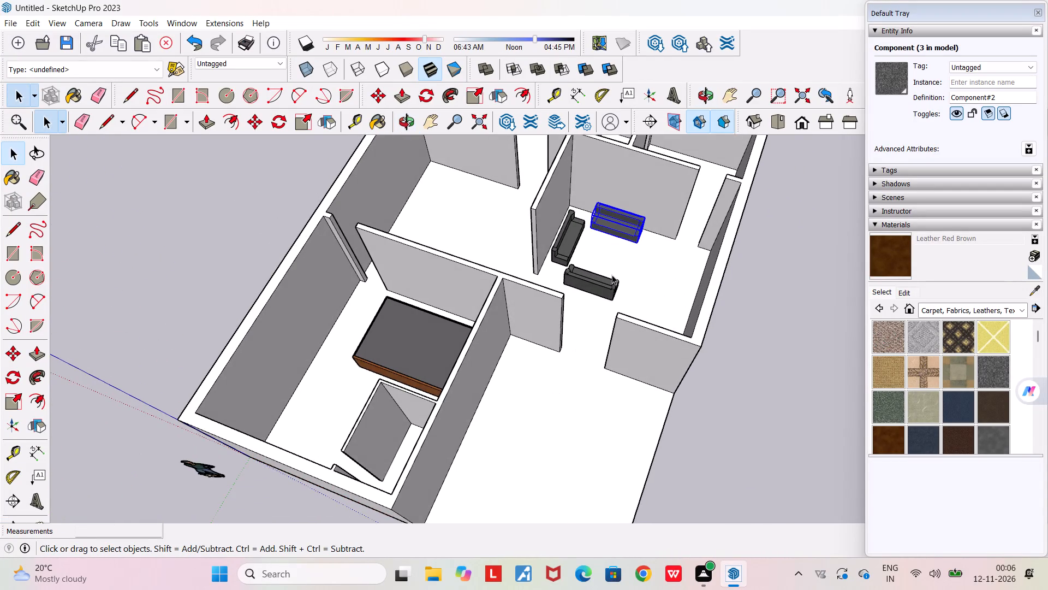
{"action": "scroll", "coordinate": [612, 273], "scroll_direction": "up", "scroll_amount": 5}
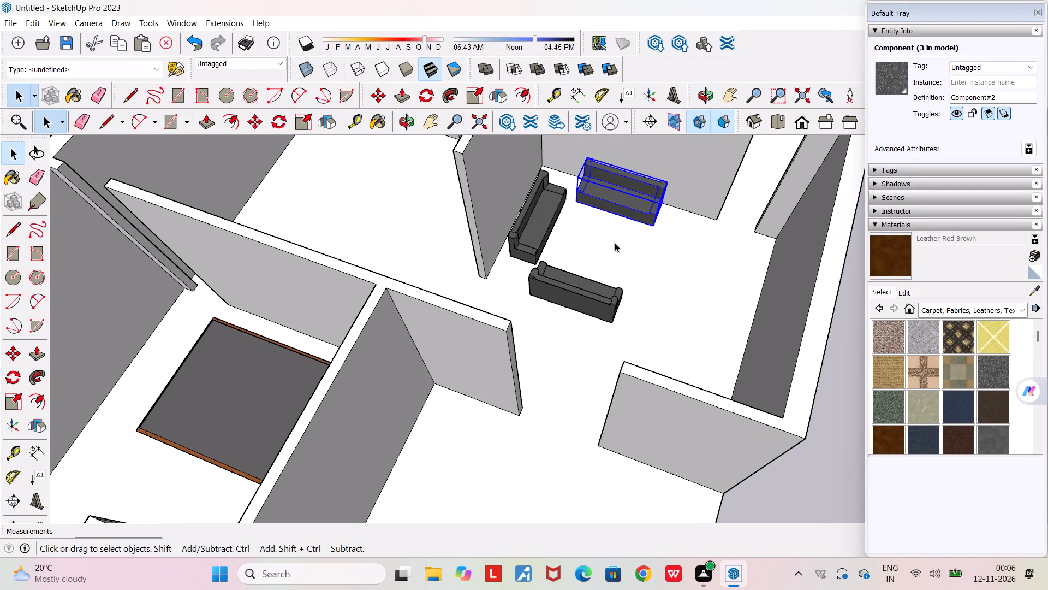
{"action": "scroll", "coordinate": [610, 234], "scroll_direction": "down", "scroll_amount": 6}
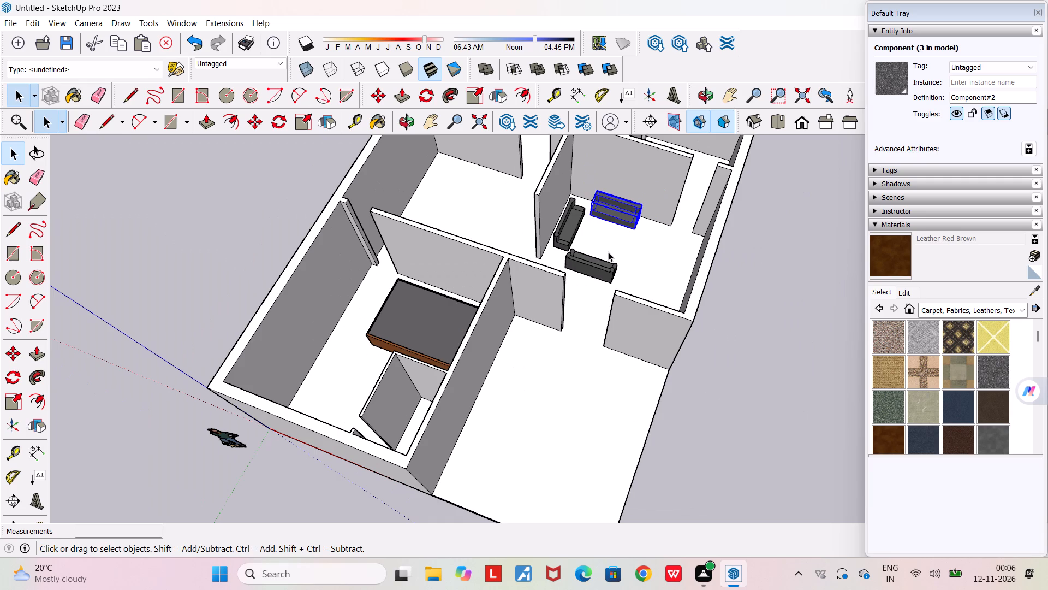
{"action": "middle_click_drag", "start_coordinate": [601, 247], "coordinate": [483, 185]}
{"action": "scroll", "coordinate": [484, 185], "scroll_direction": "down", "scroll_amount": 5}
{"action": "scroll", "coordinate": [586, 217], "scroll_direction": "up", "scroll_amount": 6}
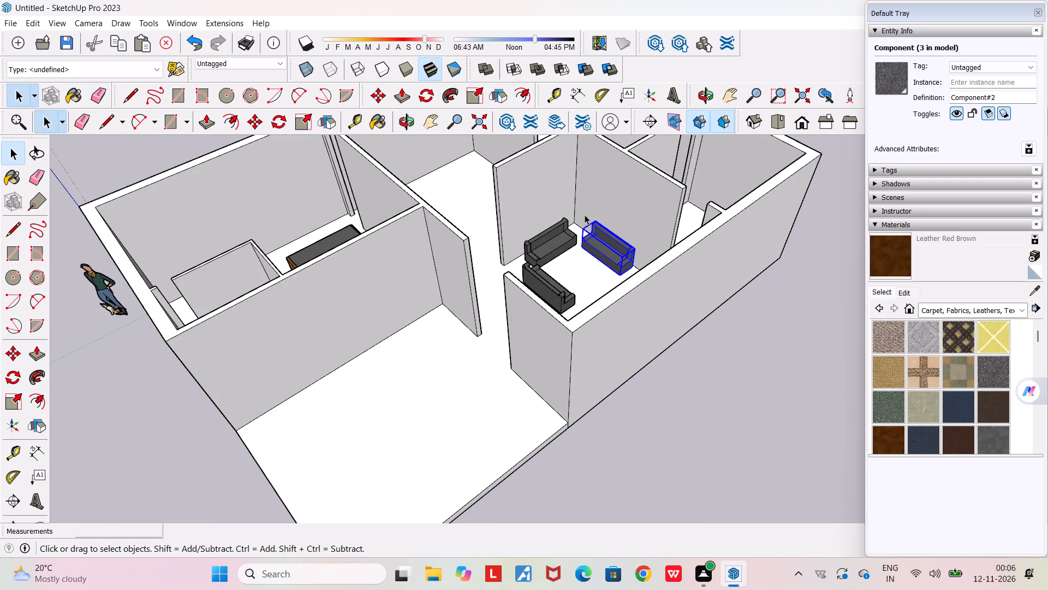
{"action": "scroll", "coordinate": [584, 211], "scroll_direction": "down", "scroll_amount": 3}
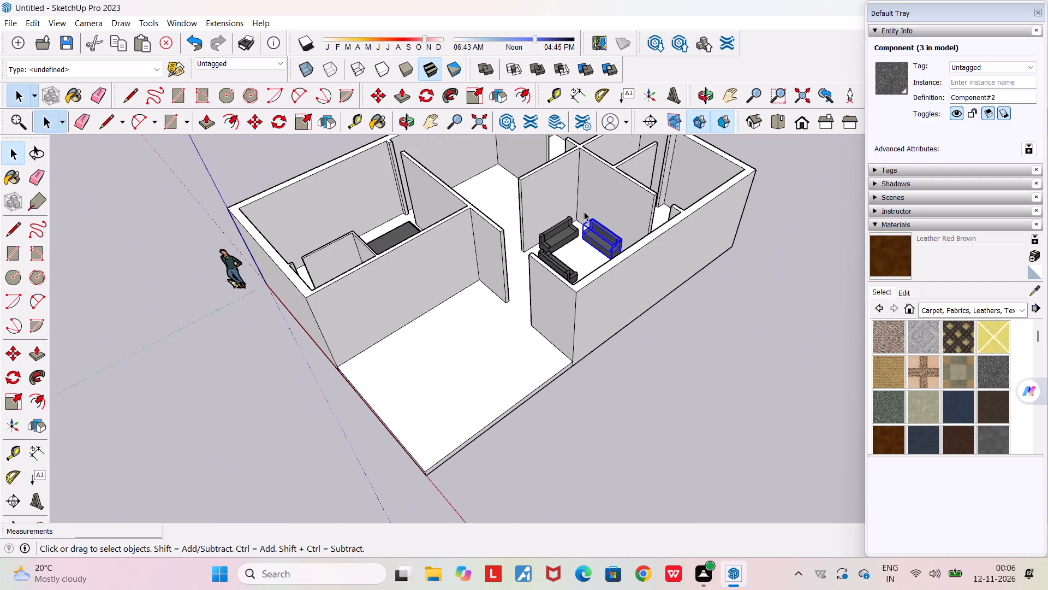
{"action": "key", "text": "space"}
{"action": "left_click", "coordinate": [754, 338]}
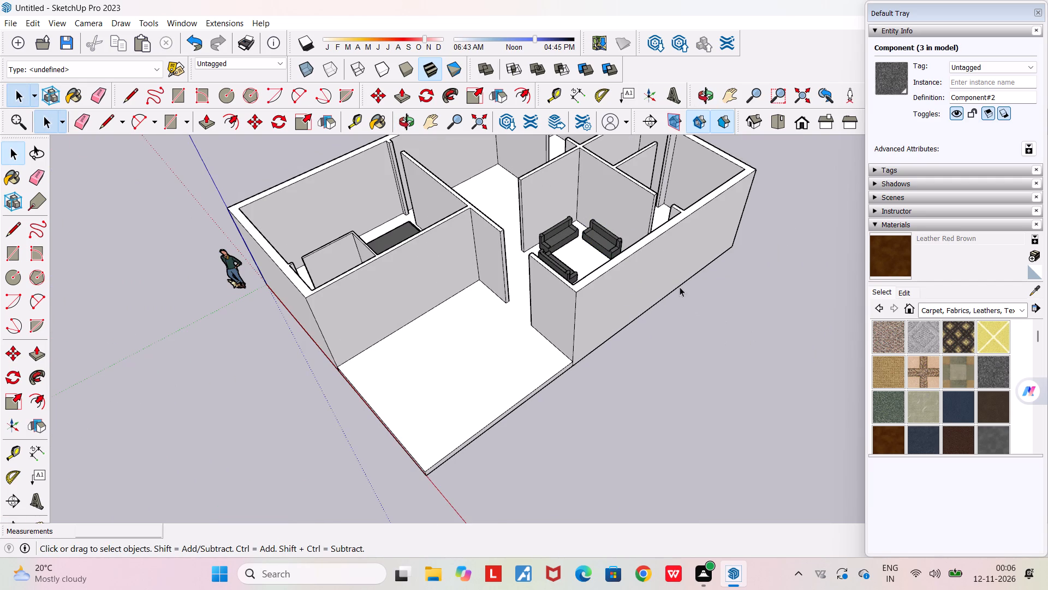
{"action": "scroll", "coordinate": [569, 292], "scroll_direction": "down", "scroll_amount": 4}
{"action": "middle_click_drag", "start_coordinate": [574, 290], "coordinate": [763, 296]}
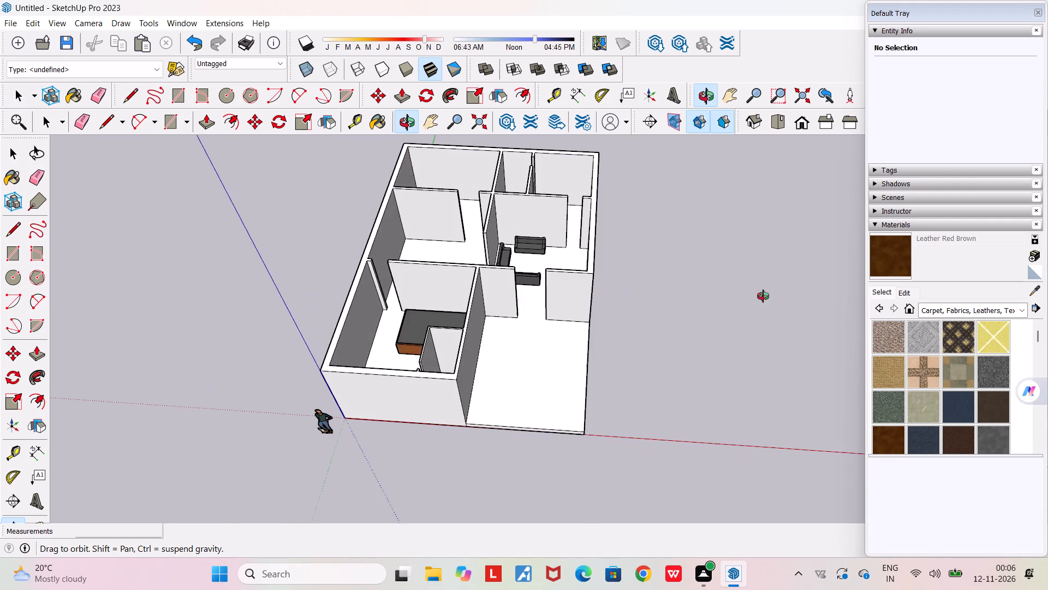
{"action": "middle_click_drag", "start_coordinate": [763, 296], "coordinate": [763, 296]}
{"action": "scroll", "coordinate": [572, 267], "scroll_direction": "up", "scroll_amount": 6}
{"action": "middle_click_drag", "start_coordinate": [502, 261], "coordinate": [606, 282]}
{"action": "scroll", "coordinate": [540, 269], "scroll_direction": "up", "scroll_amount": 4}
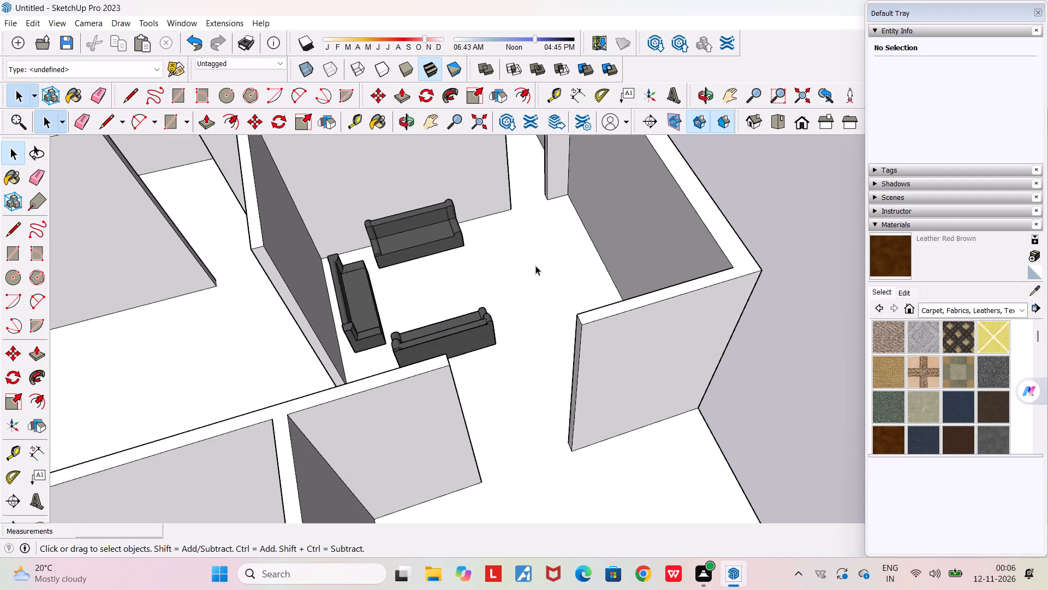
{"action": "scroll", "coordinate": [535, 265], "scroll_direction": "up", "scroll_amount": 1}
{"action": "middle_click_drag", "start_coordinate": [535, 265], "coordinate": [422, 257]}
{"action": "scroll", "coordinate": [422, 257], "scroll_direction": "down", "scroll_amount": 12}
{"action": "scroll", "coordinate": [443, 253], "scroll_direction": "up", "scroll_amount": 5}
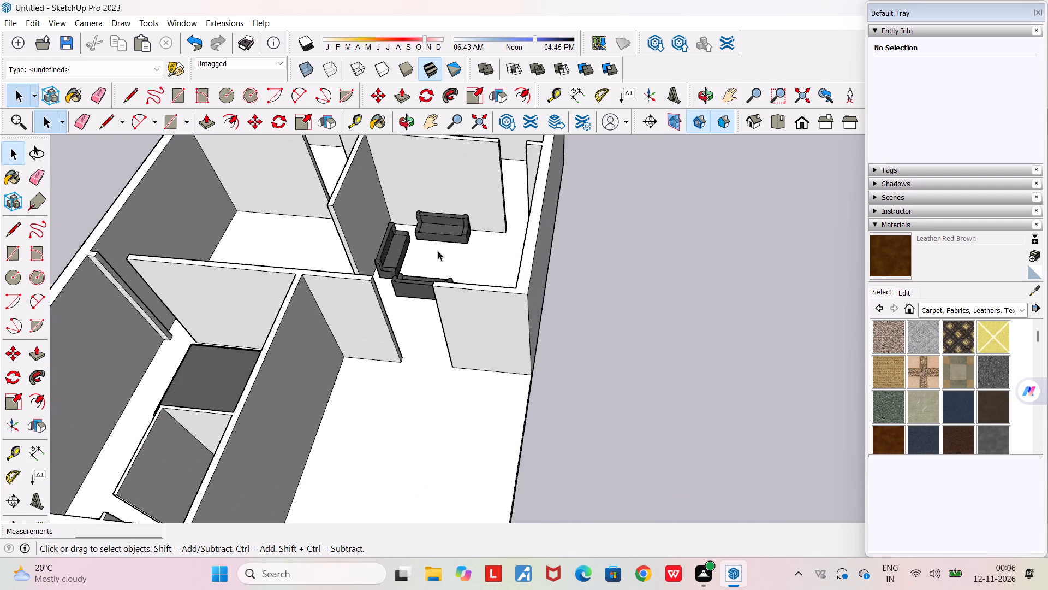
{"action": "scroll", "coordinate": [425, 245], "scroll_direction": "up", "scroll_amount": 6}
{"action": "scroll", "coordinate": [425, 245], "scroll_direction": "down", "scroll_amount": 13}
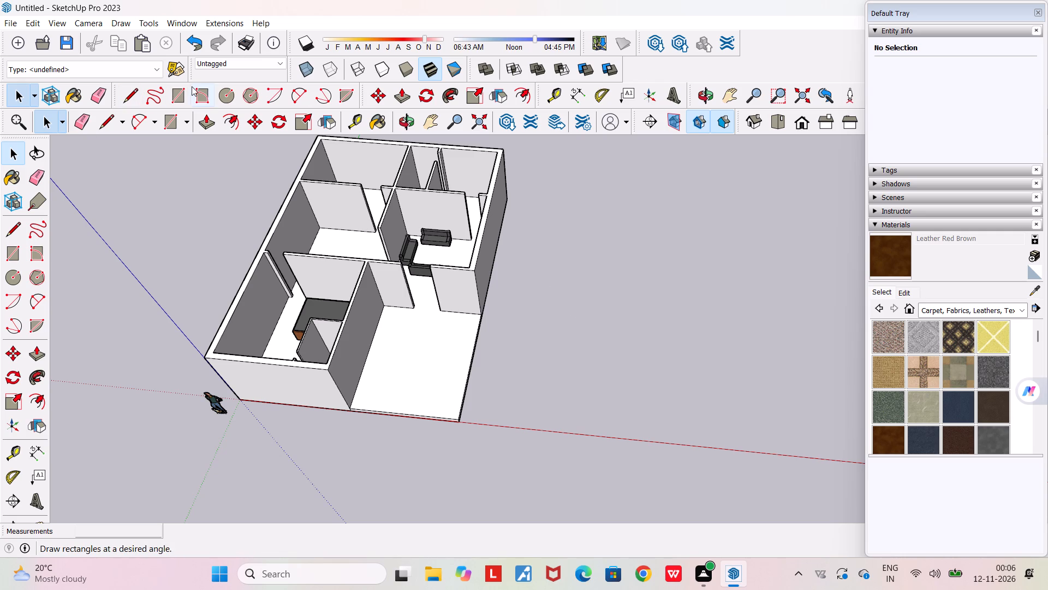
Draw a square about 1.33 m per side on the ground outside the house and extrude it about 0.77 m upward.
{"action": "left_click", "coordinate": [176, 90]}
{"action": "left_click", "coordinate": [569, 270]}
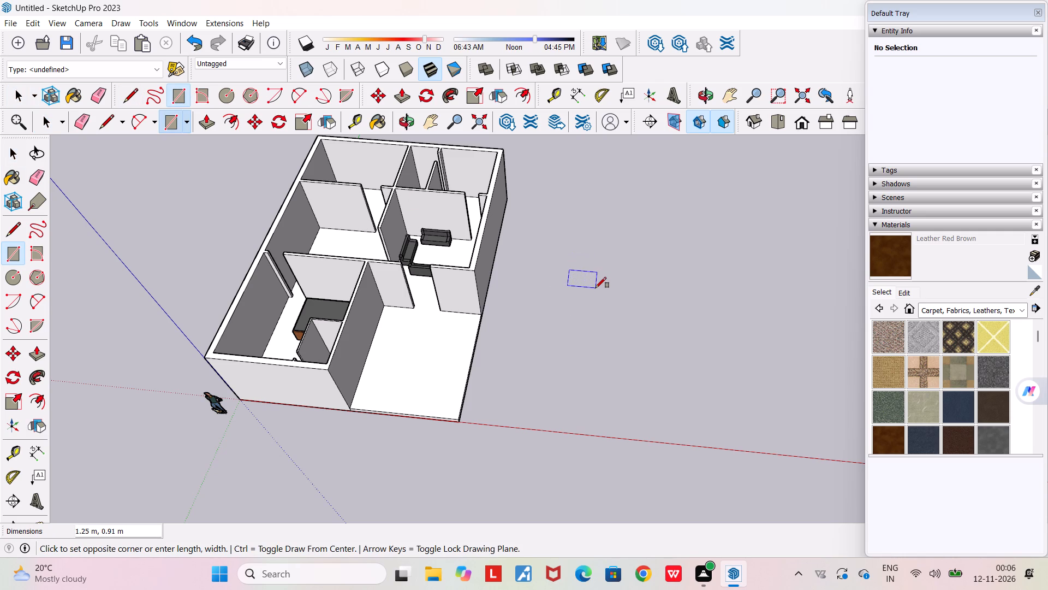
{"action": "left_click", "coordinate": [598, 296]}
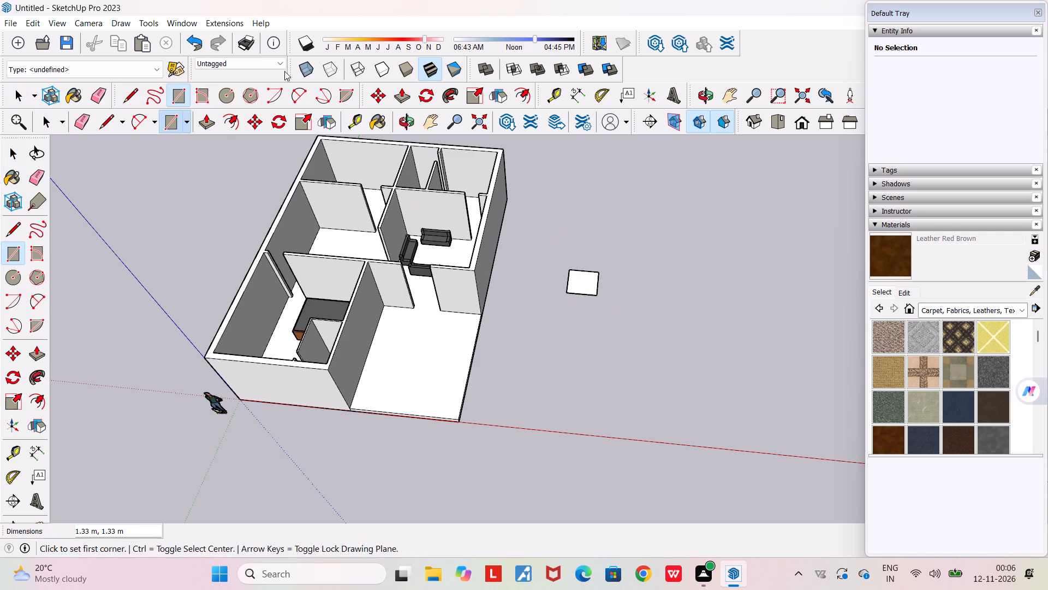
{"action": "left_click", "coordinate": [206, 120]}
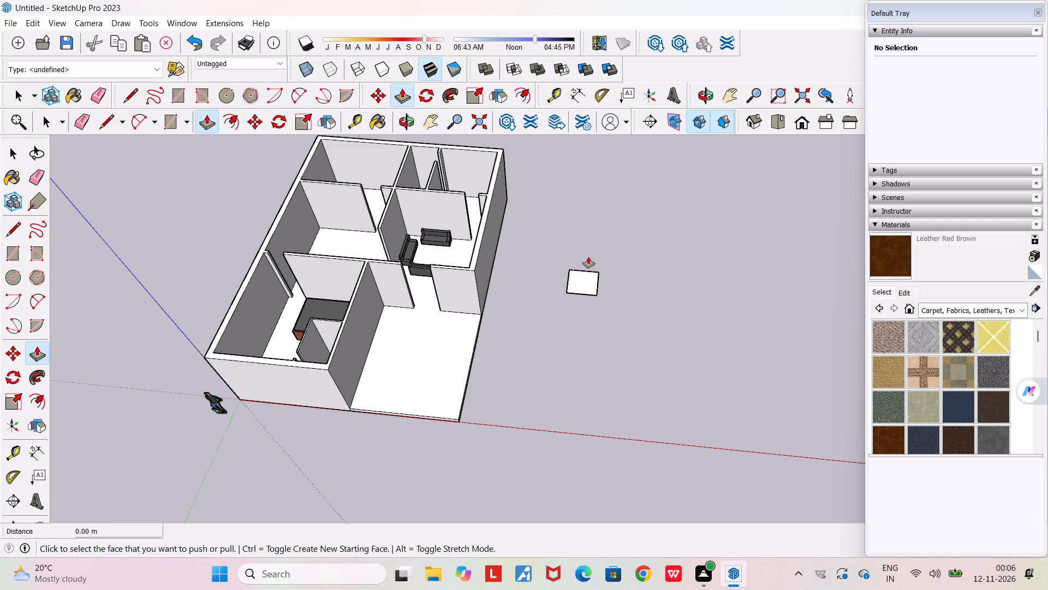
{"action": "scroll", "coordinate": [595, 275], "scroll_direction": "up", "scroll_amount": 6}
{"action": "left_click", "coordinate": [587, 275]}
{"action": "left_click", "coordinate": [585, 253]}
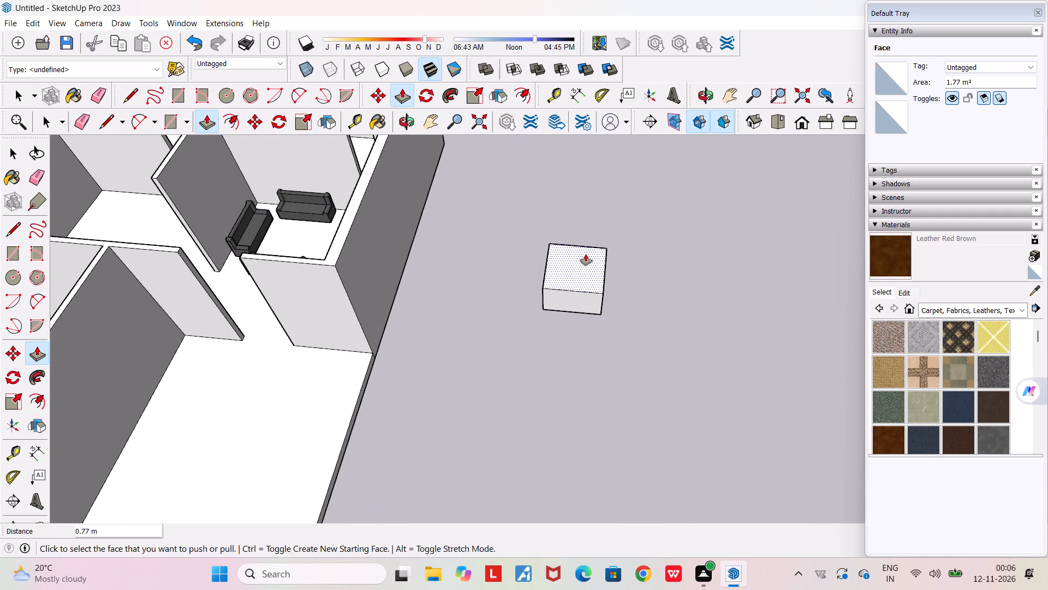
Paint the top and all four side faces of the new box with Carpet Diamond Yellow.
{"action": "scroll", "coordinate": [599, 276], "scroll_direction": "up", "scroll_amount": 1}
{"action": "middle_click_drag", "start_coordinate": [599, 276], "coordinate": [516, 239]}
{"action": "scroll", "coordinate": [516, 239], "scroll_direction": "down", "scroll_amount": 3}
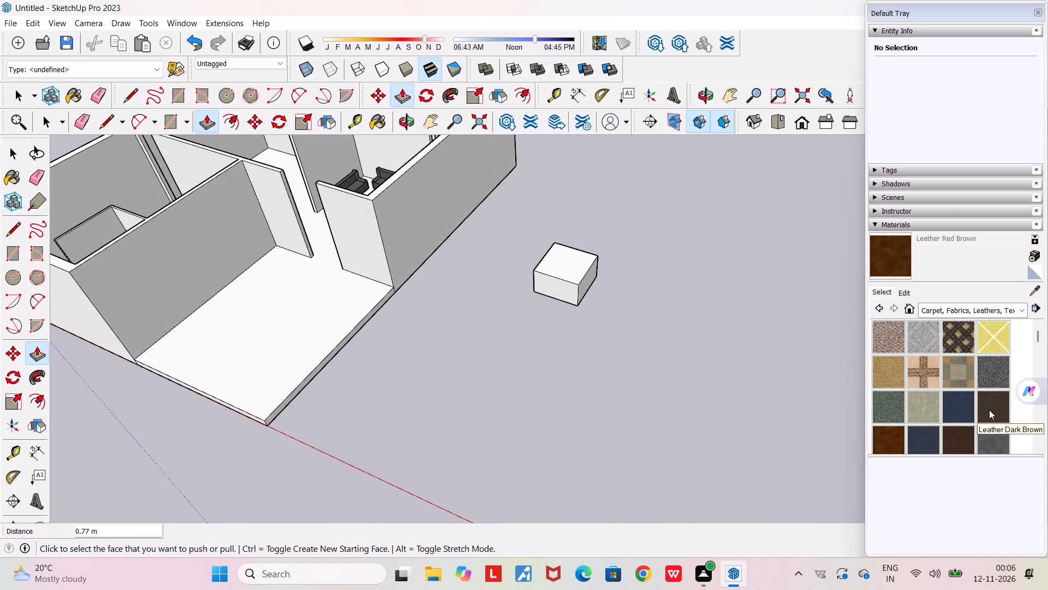
{"action": "left_click", "coordinate": [999, 334]}
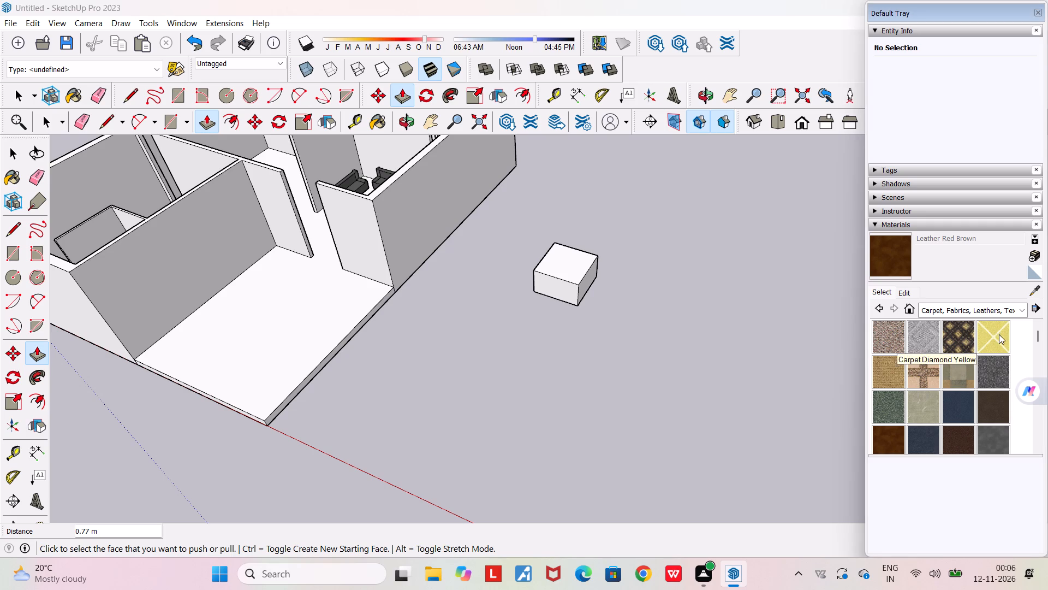
{"action": "left_click", "coordinate": [574, 261]}
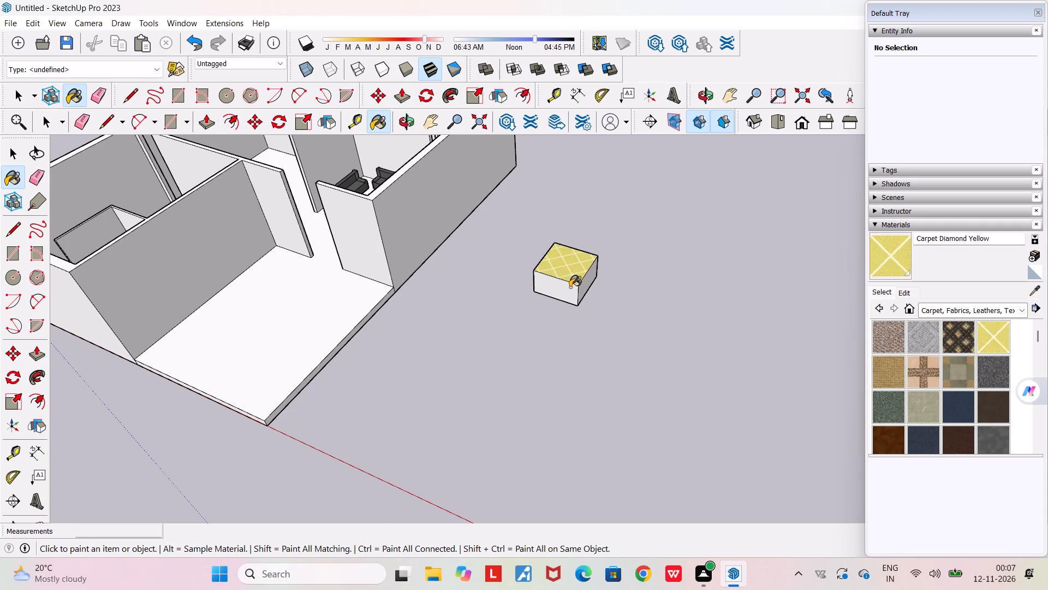
{"action": "scroll", "coordinate": [564, 287], "scroll_direction": "up", "scroll_amount": 5}
{"action": "left_click", "coordinate": [561, 285]}
{"action": "left_click", "coordinate": [609, 262]}
{"action": "middle_click_drag", "start_coordinate": [620, 267], "coordinate": [434, 303]}
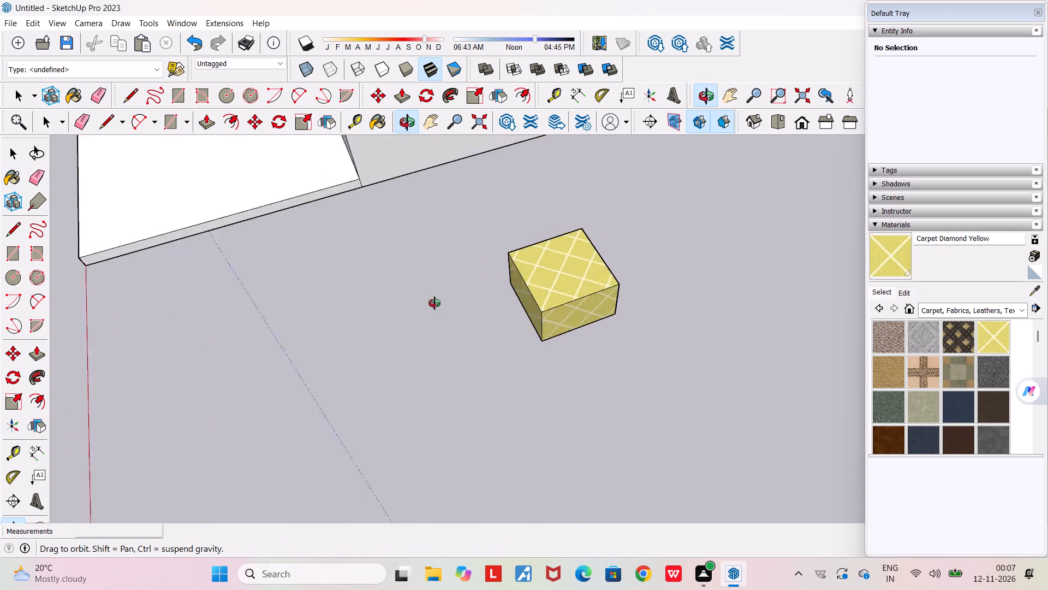
{"action": "middle_click_drag", "start_coordinate": [434, 303], "coordinate": [32, 275]}
{"action": "left_click", "coordinate": [549, 294]}
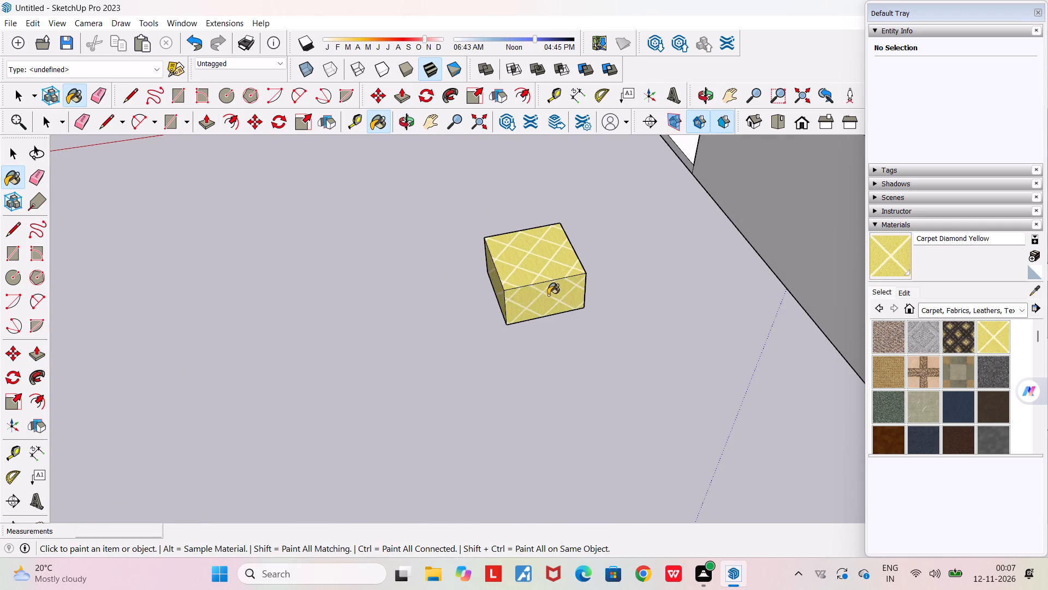
{"action": "middle_click_drag", "start_coordinate": [537, 296], "coordinate": [317, 286]}
{"action": "left_click", "coordinate": [589, 284]}
Select the entire yellow box with all its connected faces and edges and make it a component.
{"action": "middle_click_drag", "start_coordinate": [552, 250], "coordinate": [555, 250]}
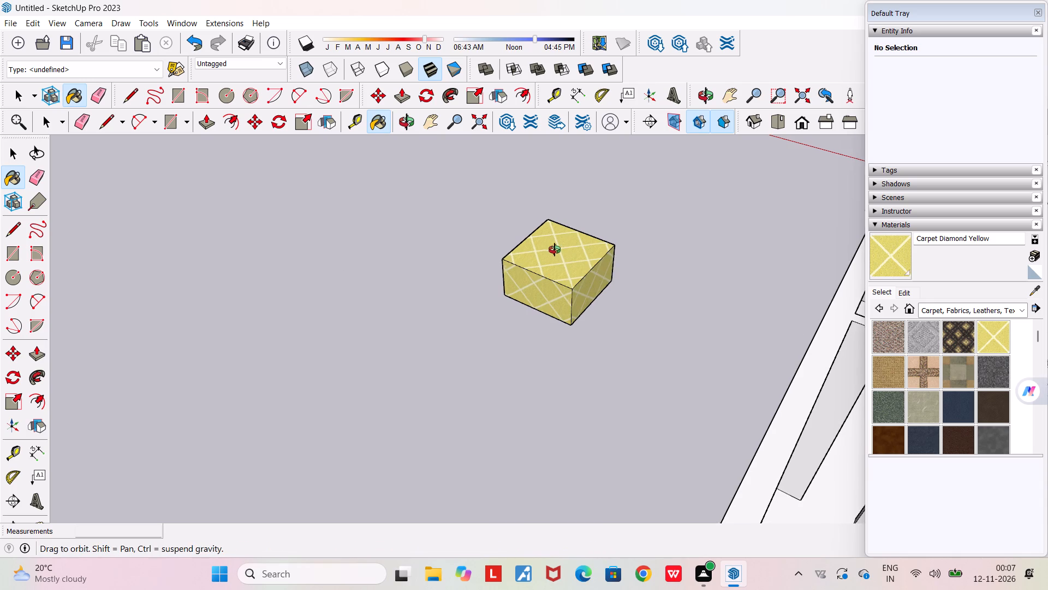
{"action": "middle_click_drag", "start_coordinate": [555, 250], "coordinate": [737, 281]}
{"action": "scroll", "coordinate": [737, 281], "scroll_direction": "down", "scroll_amount": 9}
{"action": "middle_click_drag", "start_coordinate": [480, 379], "coordinate": [743, 369]}
{"action": "scroll", "coordinate": [743, 369], "scroll_direction": "down", "scroll_amount": 10}
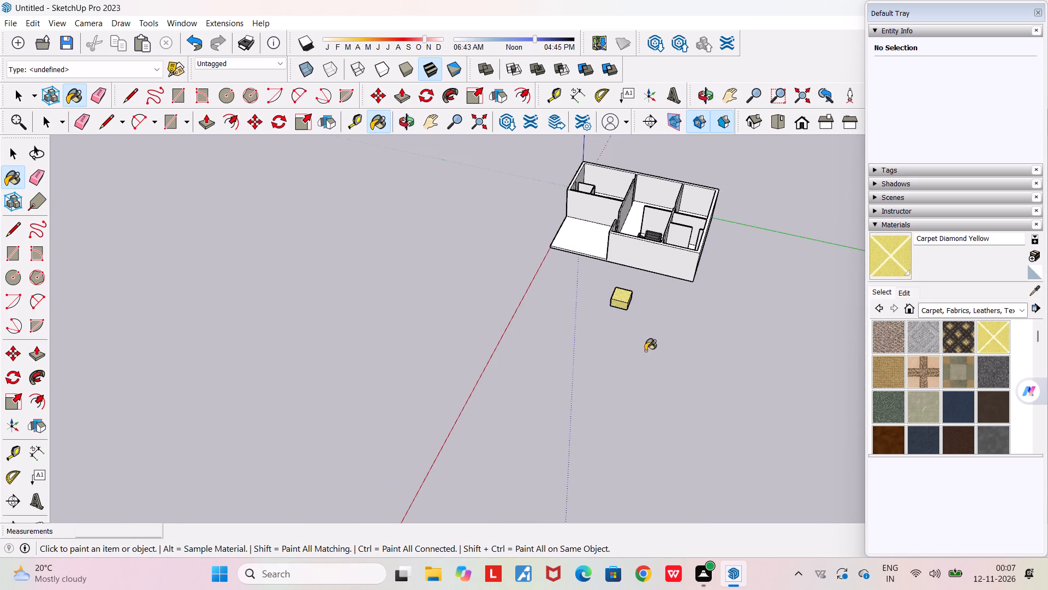
{"action": "middle_click_drag", "start_coordinate": [568, 392], "coordinate": [940, 435]}
{"action": "scroll", "coordinate": [653, 257], "scroll_direction": "up", "scroll_amount": 7}
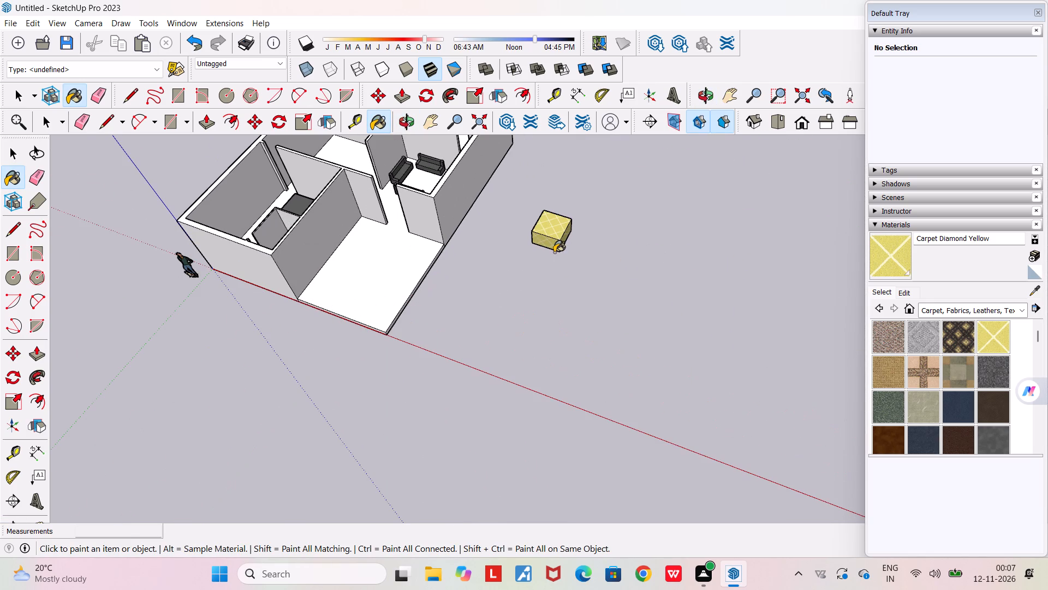
{"action": "key", "text": "space"}
{"action": "triple_click", "coordinate": [556, 239]}
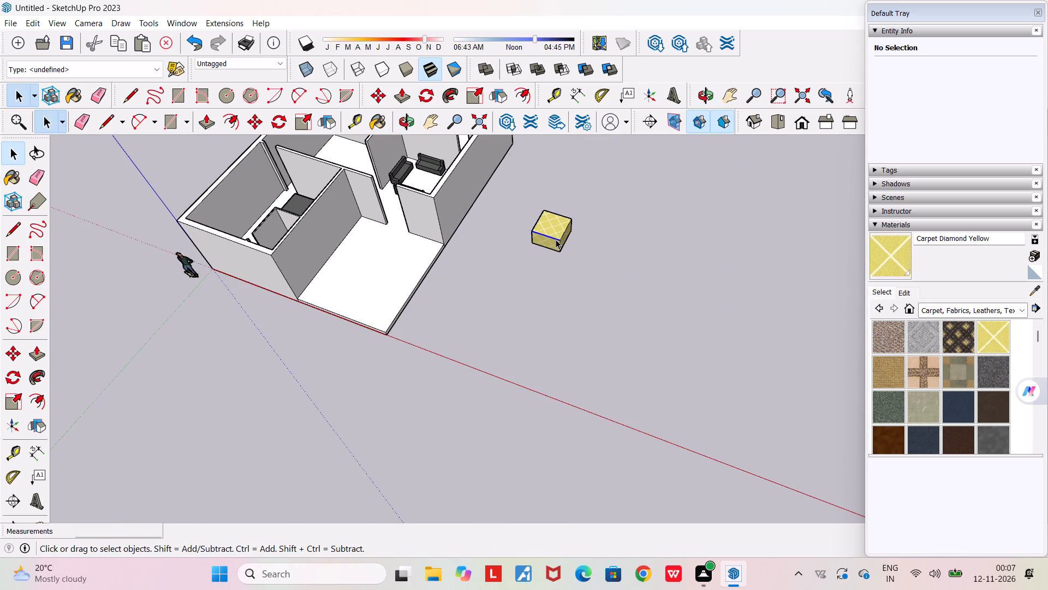
{"action": "left_click", "coordinate": [556, 239]}
{"action": "right_click", "coordinate": [556, 239]}
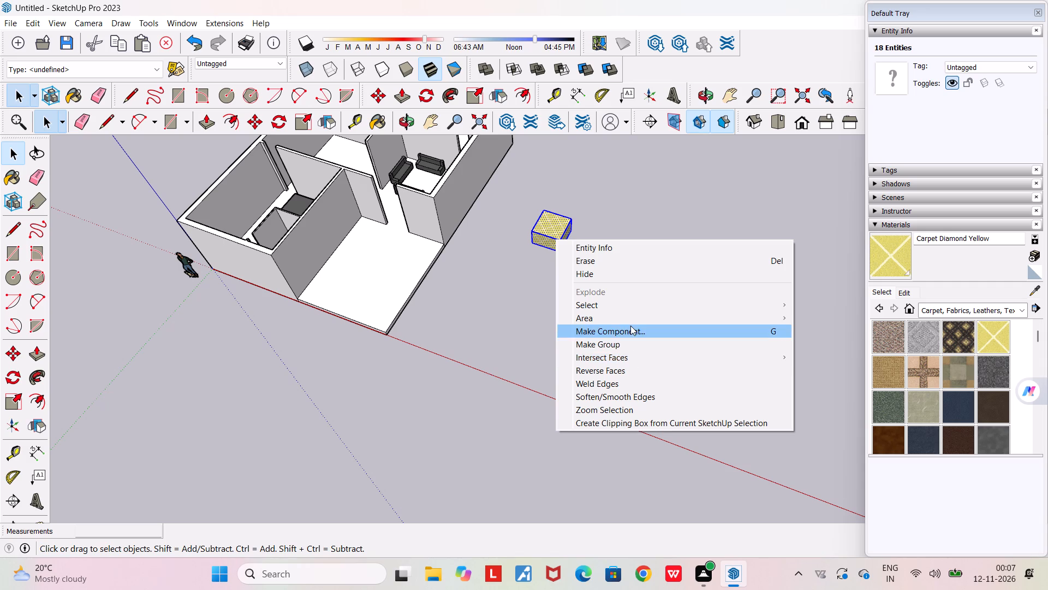
{"action": "left_click", "coordinate": [630, 326]}
{"action": "left_click", "coordinate": [543, 434]}
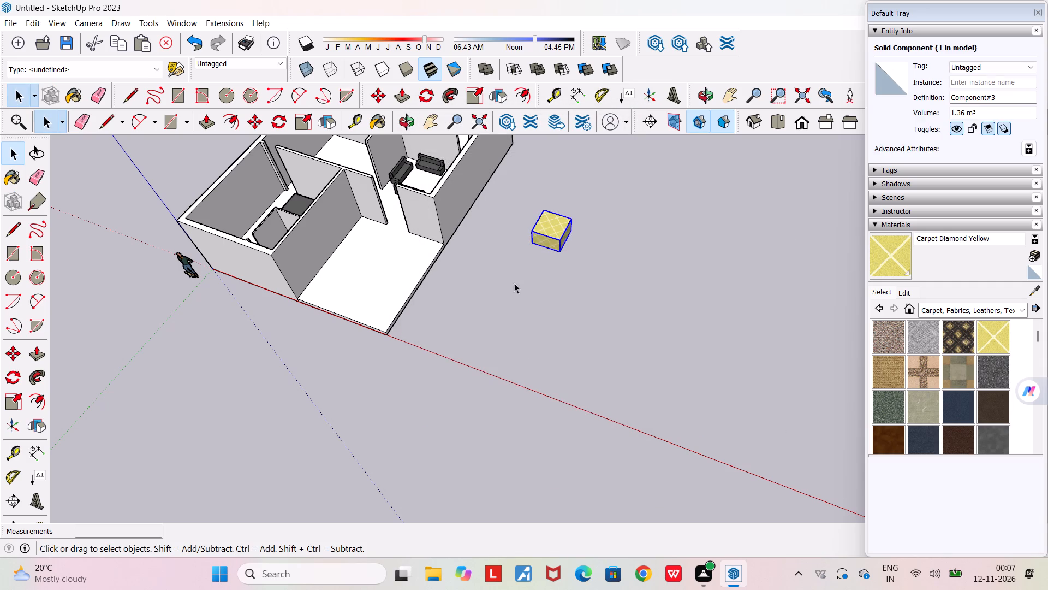
Move the yellow box about 6.90 m into the house, onto the floor between the three sofas.
{"action": "key", "text": "m"}
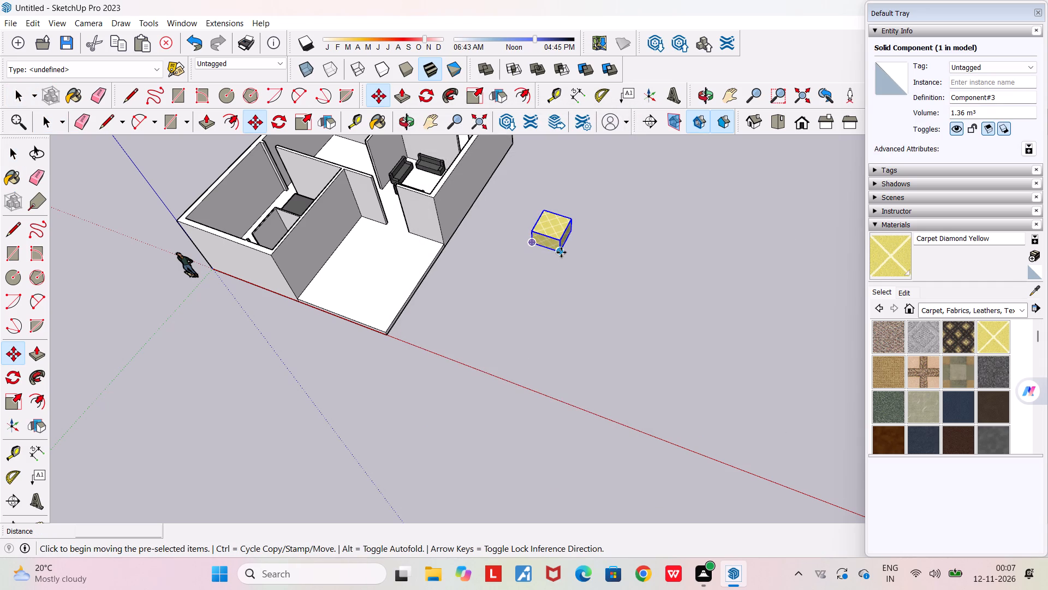
{"action": "left_click", "coordinate": [561, 252]}
{"action": "middle_click_drag", "start_coordinate": [565, 260], "coordinate": [751, 319]}
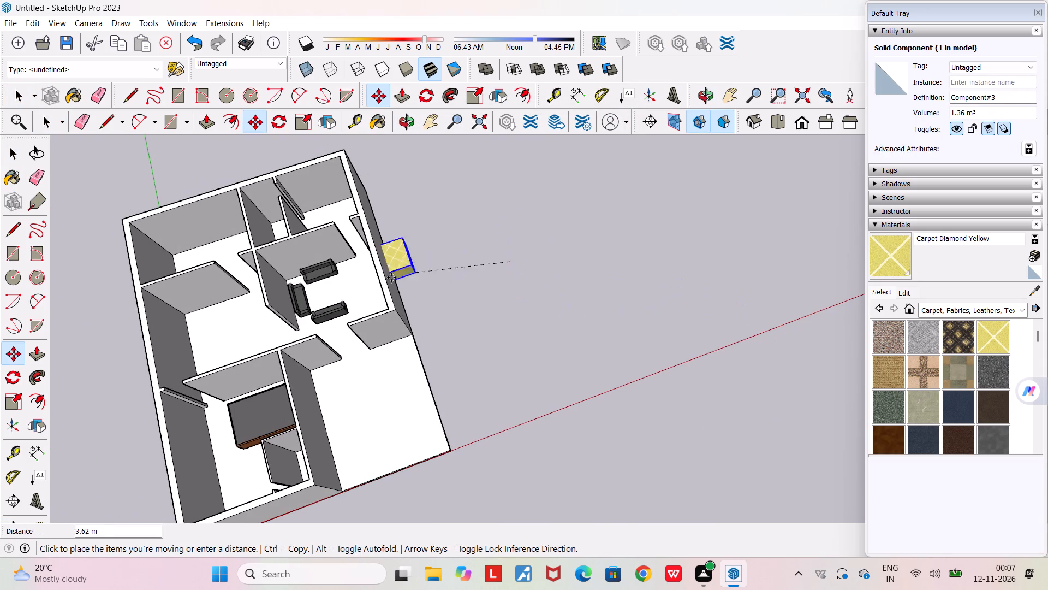
{"action": "scroll", "coordinate": [340, 298], "scroll_direction": "up", "scroll_amount": 20}
{"action": "middle_click_drag", "start_coordinate": [370, 278], "coordinate": [296, 234]}
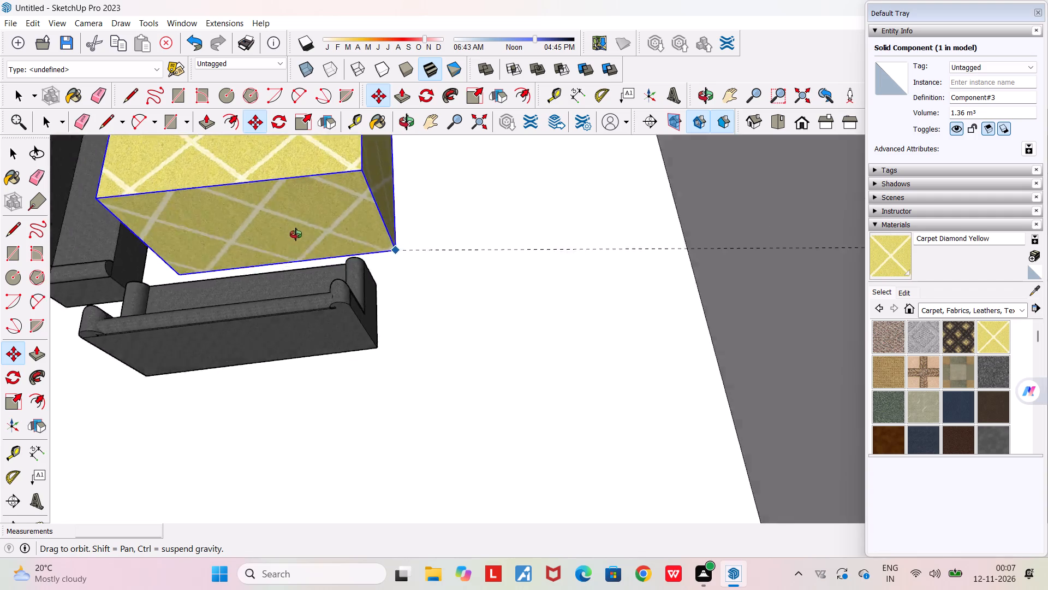
{"action": "middle_click_drag", "start_coordinate": [296, 234], "coordinate": [398, 102]}
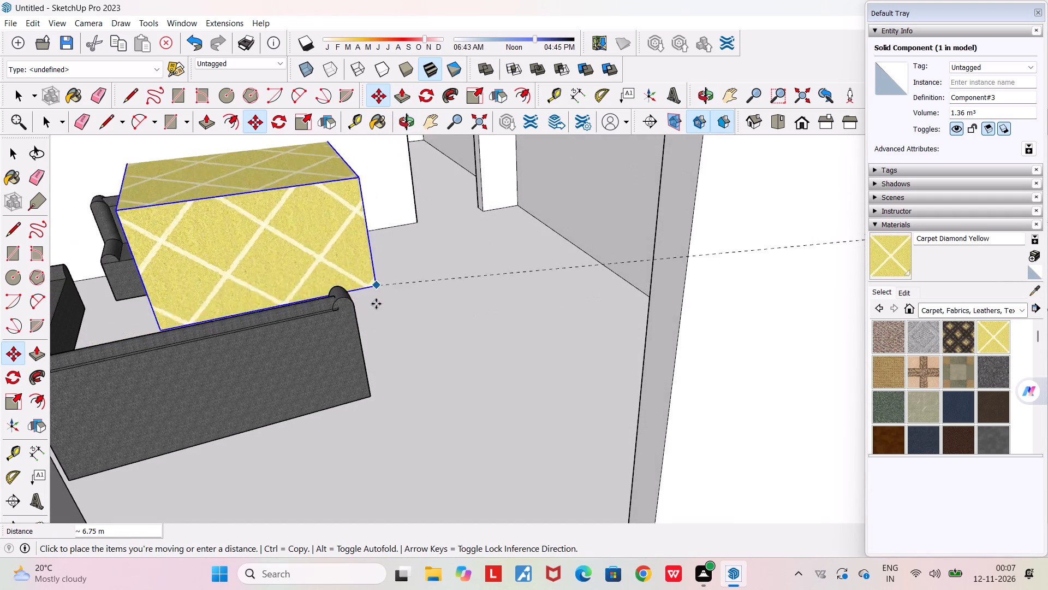
{"action": "left_click", "coordinate": [364, 329]}
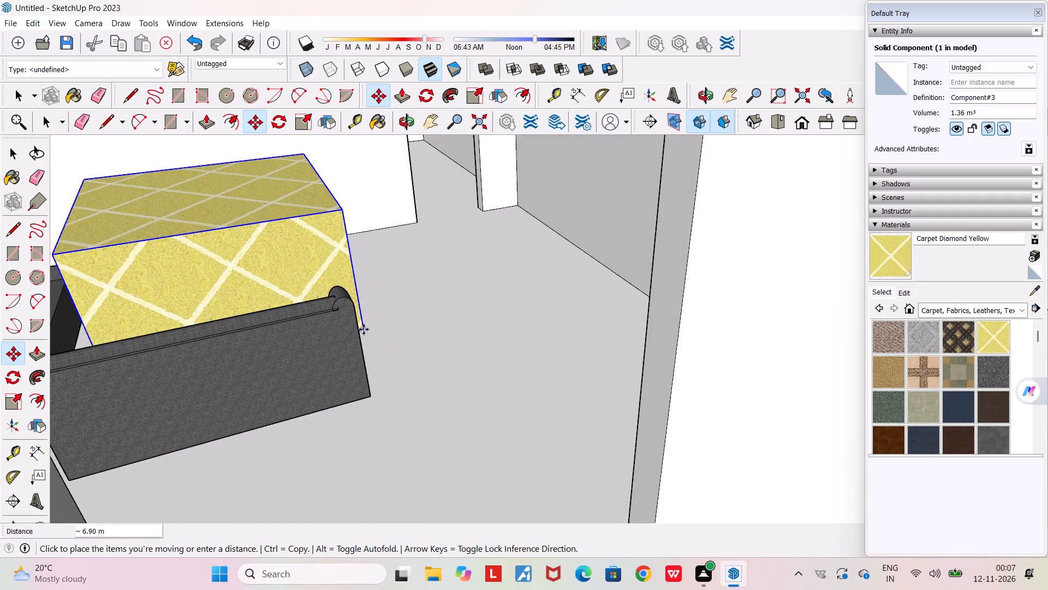
Scale the yellow box vertically to about 0.33 of its height, making it a low table between the sofas.
{"action": "scroll", "coordinate": [204, 259], "scroll_direction": "down", "scroll_amount": 7}
{"action": "middle_click_drag", "start_coordinate": [206, 266], "coordinate": [209, 276]}
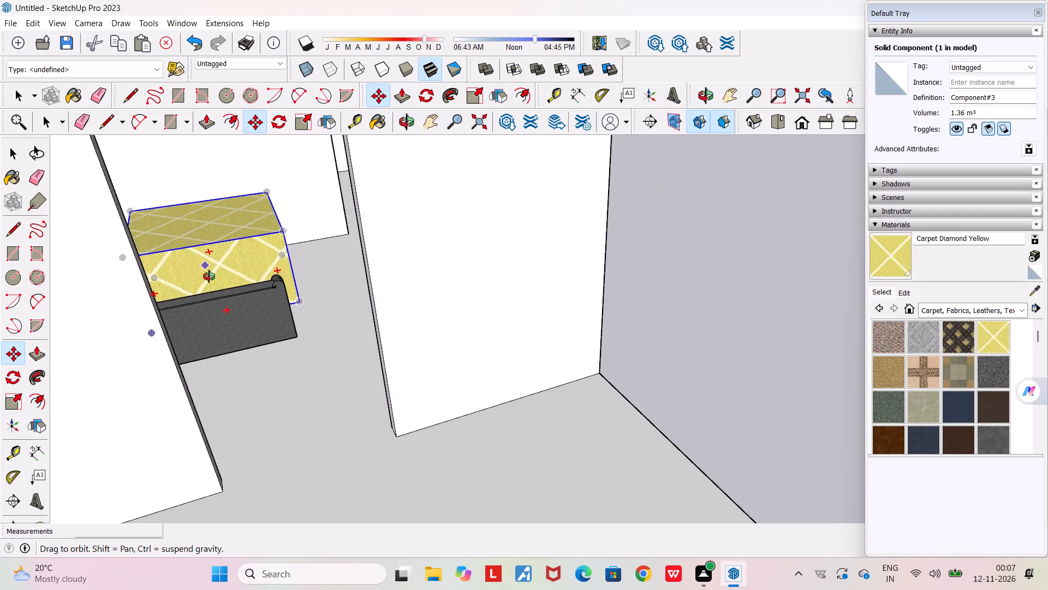
{"action": "middle_click_drag", "start_coordinate": [209, 276], "coordinate": [234, 369]}
{"action": "scroll", "coordinate": [234, 369], "scroll_direction": "down", "scroll_amount": 7}
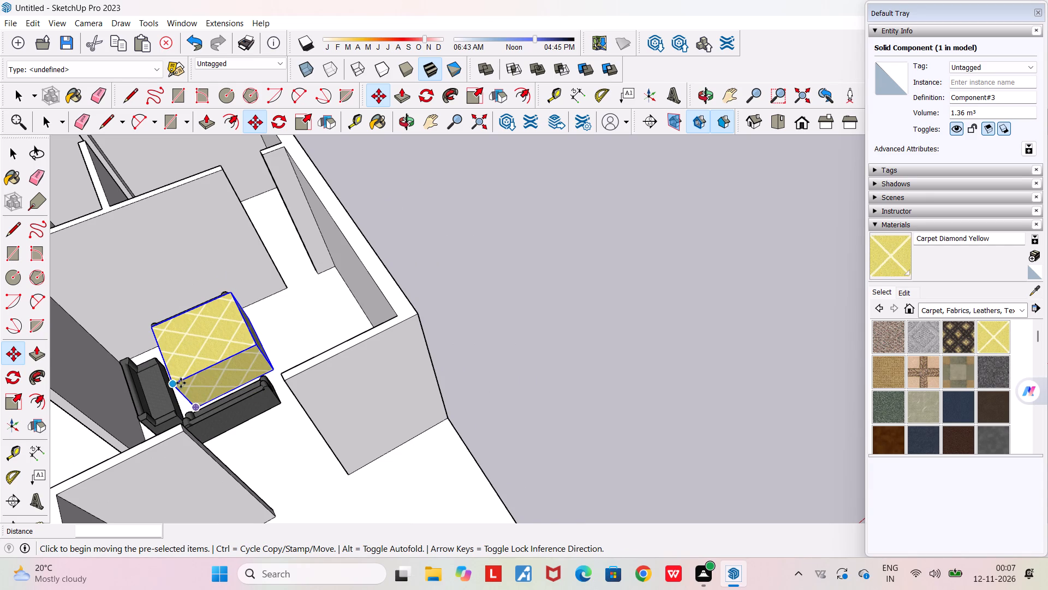
{"action": "left_click", "coordinate": [13, 403]}
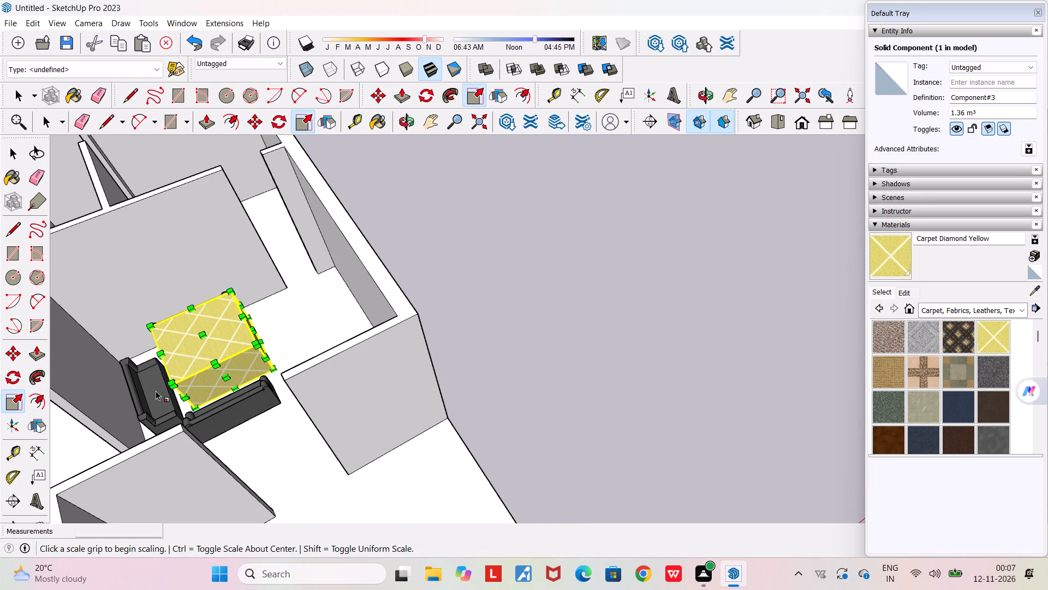
{"action": "left_click", "coordinate": [199, 335]}
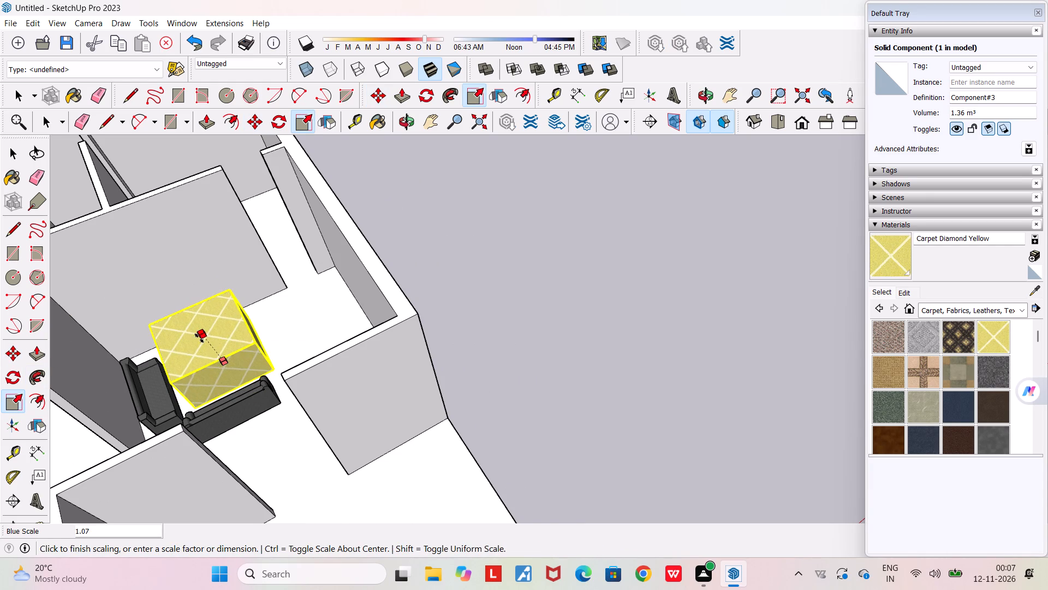
{"action": "left_click", "coordinate": [203, 363]}
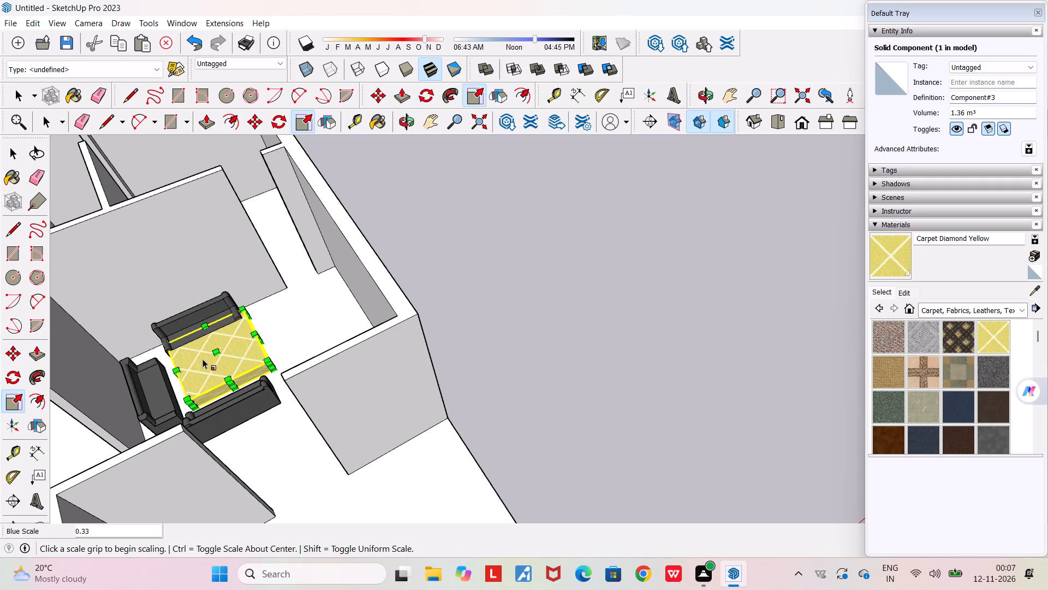
Scale the yellow table to about 0.56 along the green axis, narrowing it between the two facing sofas.
{"action": "left_click", "coordinate": [210, 335]}
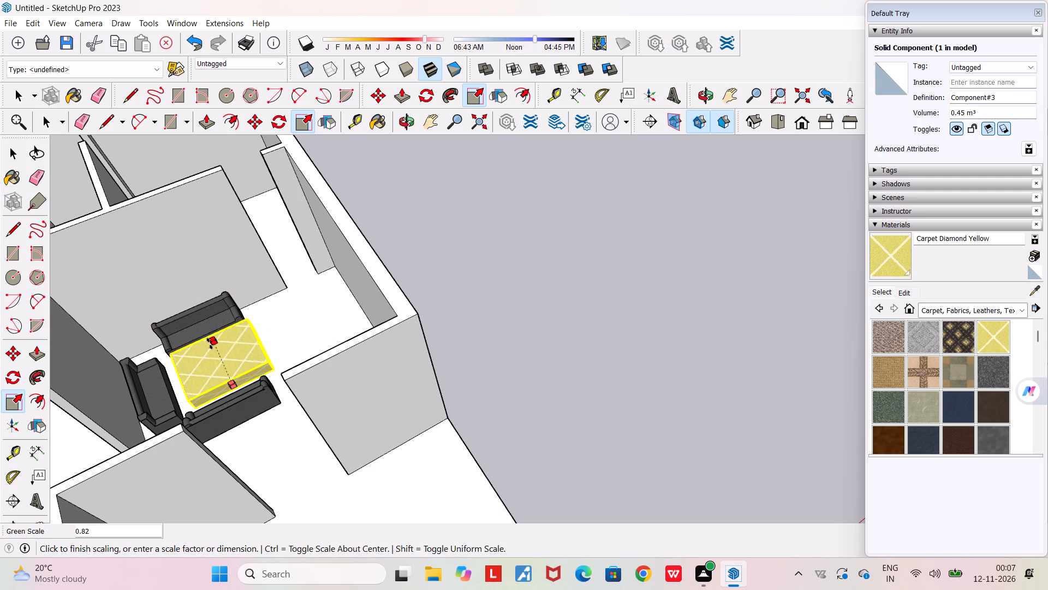
{"action": "left_click", "coordinate": [210, 358]}
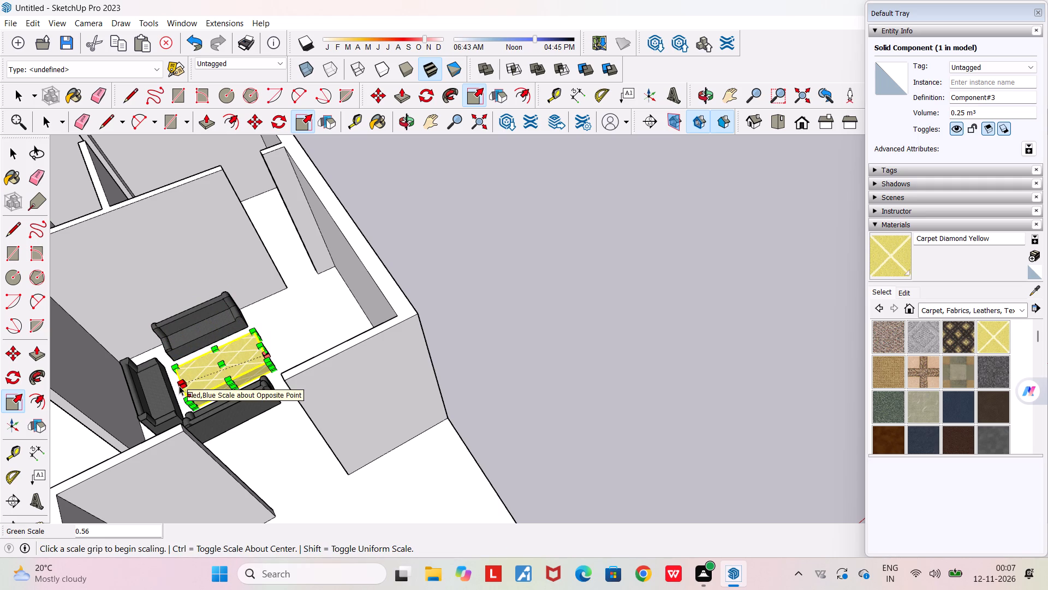
Shorten the yellow table along the red axis, slightly at the side-sofa end and to about 0.65 from the open end.
{"action": "left_click", "coordinate": [181, 392]}
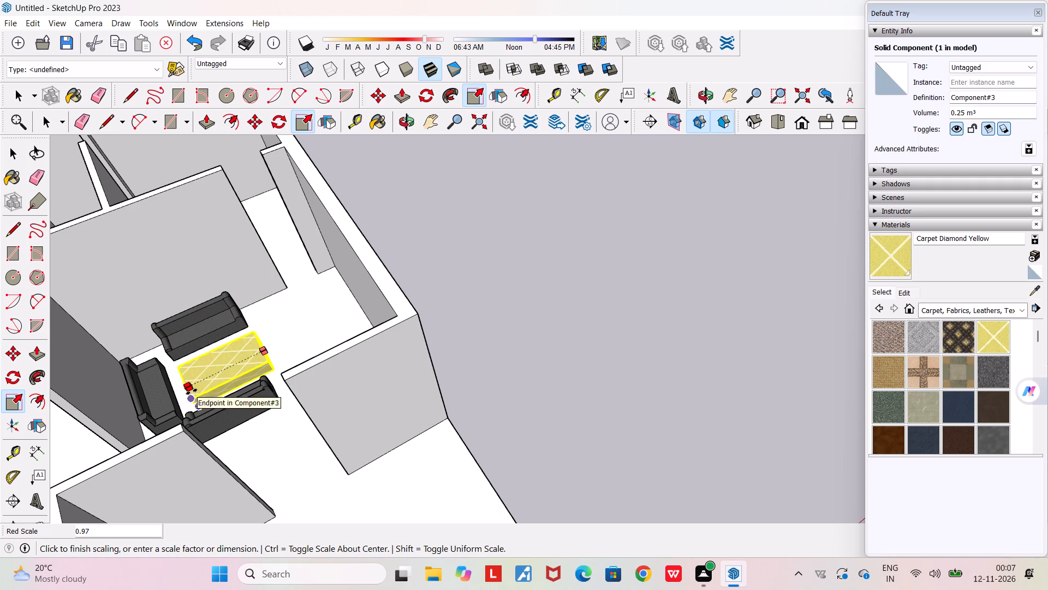
{"action": "left_click", "coordinate": [192, 392]}
{"action": "middle_click_drag", "start_coordinate": [91, 360], "coordinate": [20, 362]}
{"action": "scroll", "coordinate": [18, 363], "scroll_direction": "up", "scroll_amount": 1}
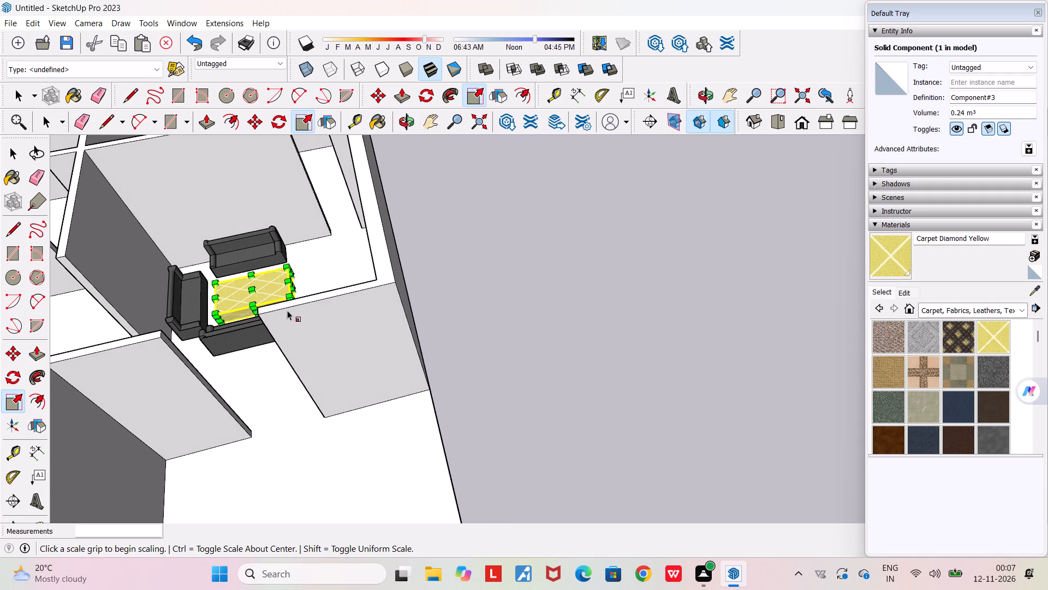
{"action": "scroll", "coordinate": [283, 291], "scroll_direction": "up", "scroll_amount": 13}
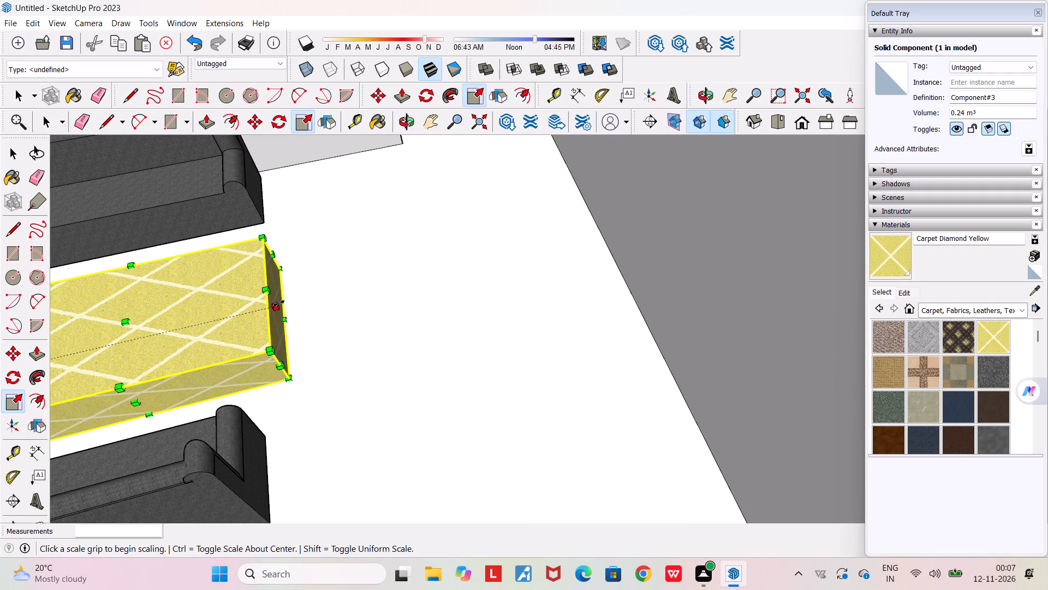
{"action": "left_click", "coordinate": [279, 303]}
{"action": "left_click", "coordinate": [179, 305]}
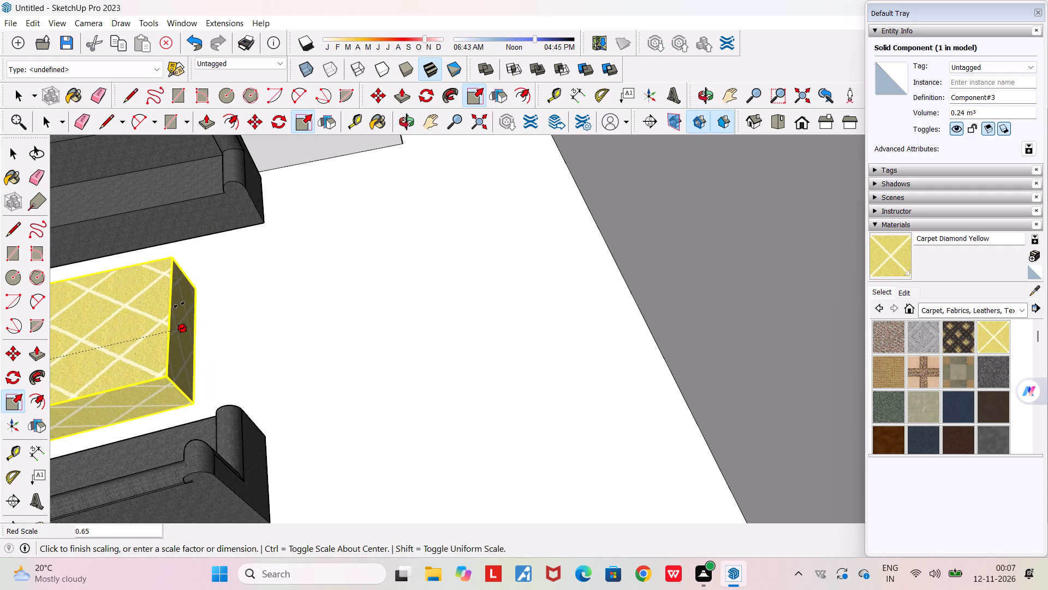
Scale the yellow table to about 0.72 along the red axis, pulling in the end nearest the side sofa.
{"action": "scroll", "coordinate": [239, 323], "scroll_direction": "down", "scroll_amount": 5}
{"action": "middle_click_drag", "start_coordinate": [237, 327], "coordinate": [349, 308]}
{"action": "scroll", "coordinate": [349, 308], "scroll_direction": "down", "scroll_amount": 8}
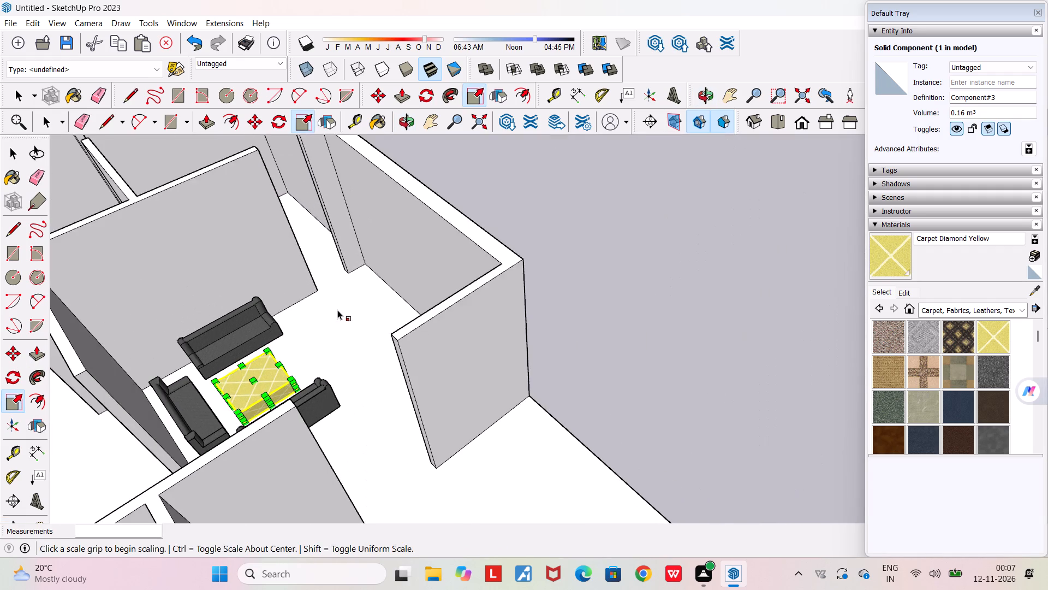
{"action": "scroll", "coordinate": [214, 388], "scroll_direction": "up", "scroll_amount": 5}
{"action": "scroll", "coordinate": [234, 444], "scroll_direction": "up", "scroll_amount": 7}
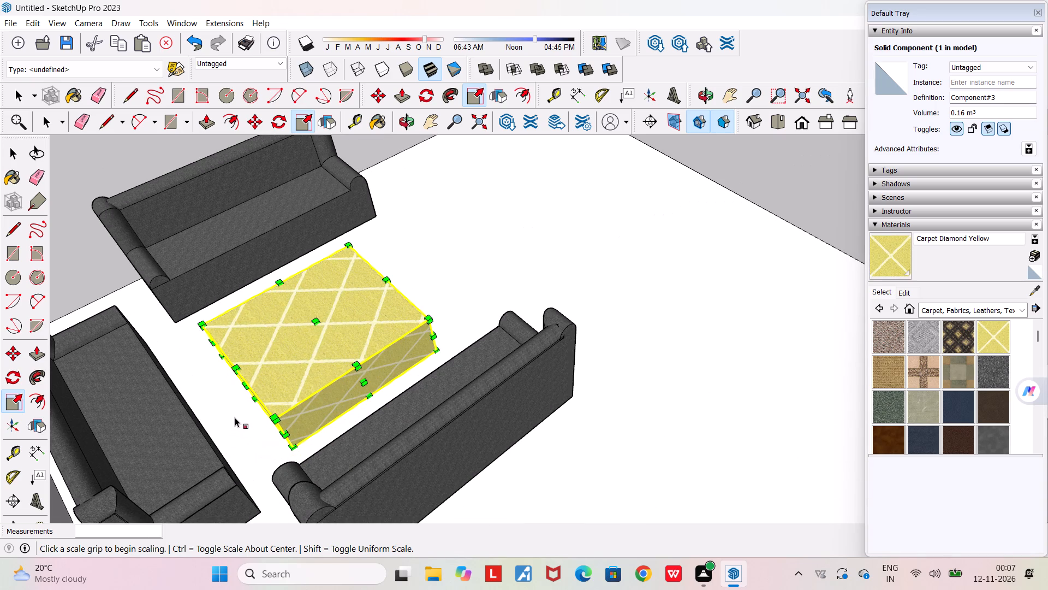
{"action": "left_click", "coordinate": [251, 385]}
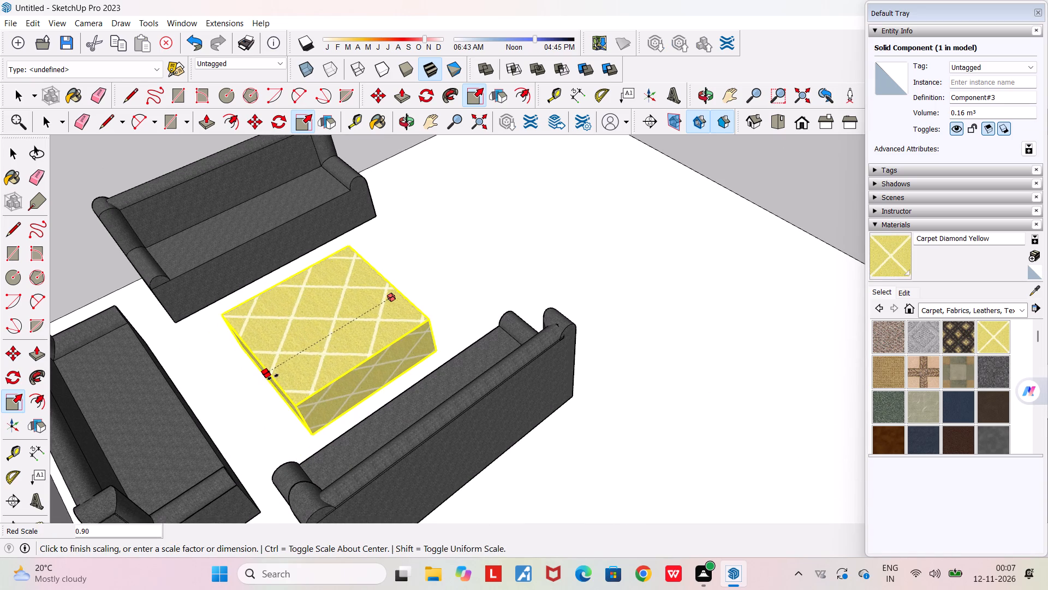
{"action": "left_click", "coordinate": [296, 365]}
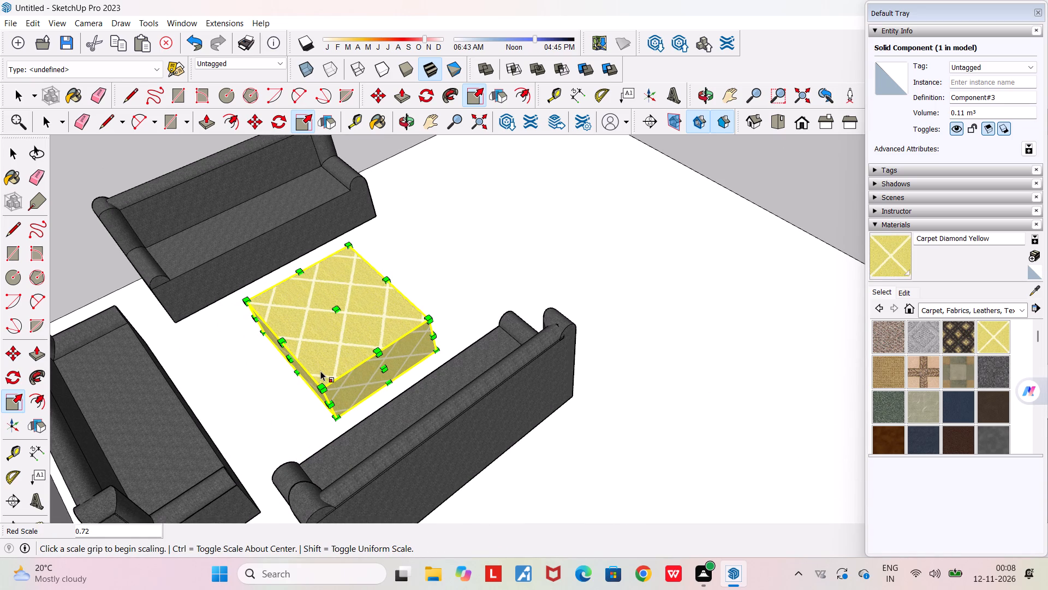
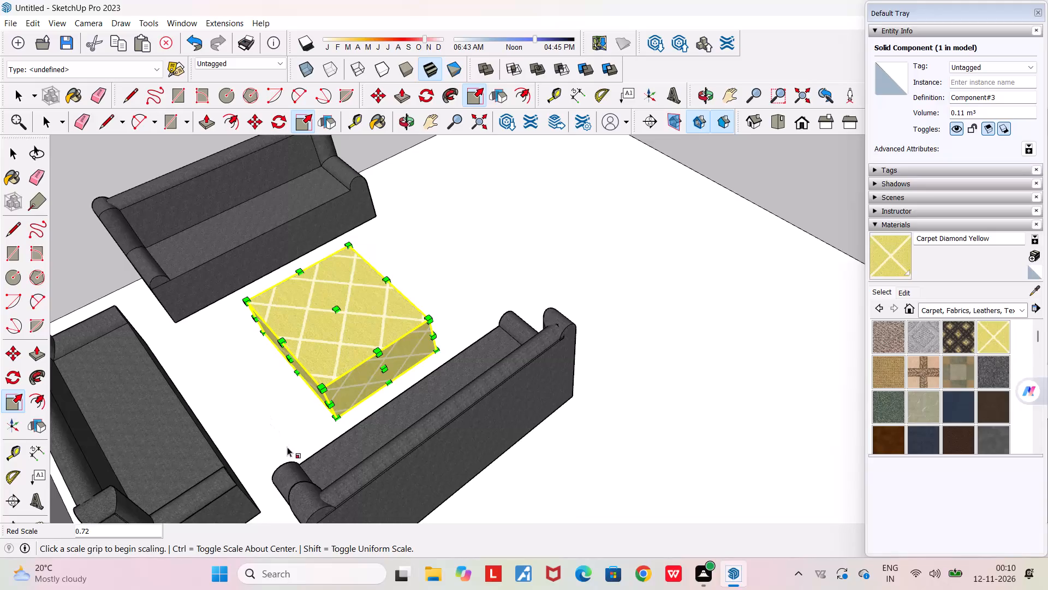
Examine the yellow table's size and placement among the three sofas, from the whole house and from above the seating area.
{"action": "key", "text": "space"}
{"action": "scroll", "coordinate": [285, 438], "scroll_direction": "down", "scroll_amount": 9}
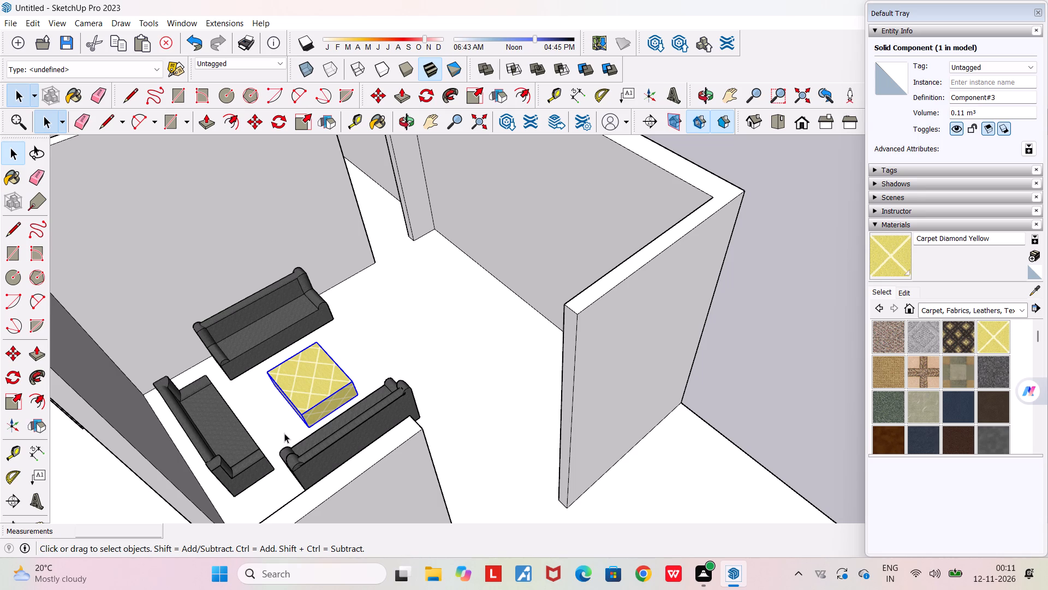
{"action": "key", "text": "space"}
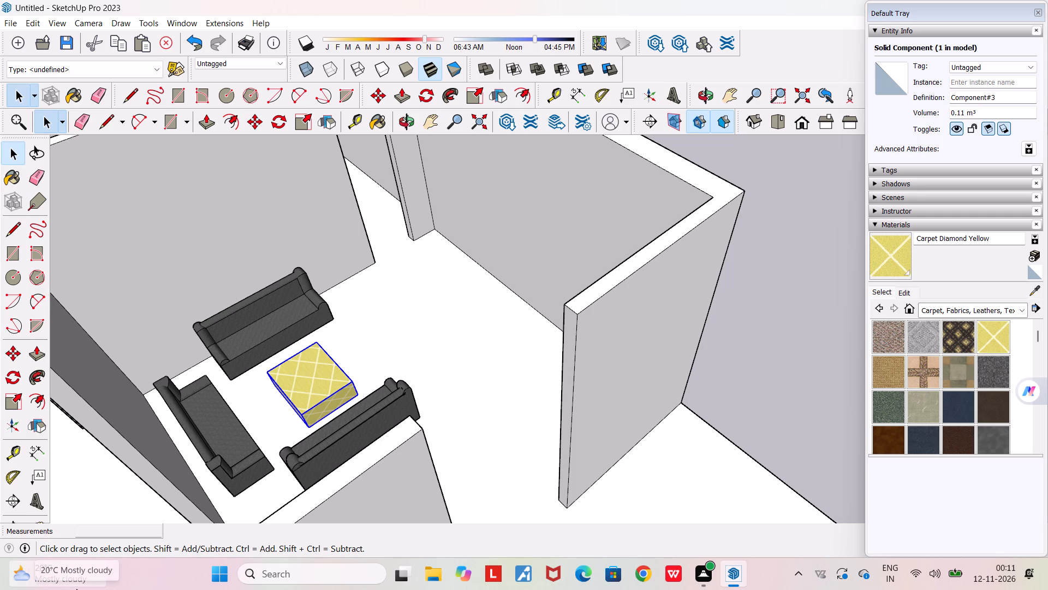
{"action": "scroll", "coordinate": [75, 589], "scroll_direction": "down", "scroll_amount": 12}
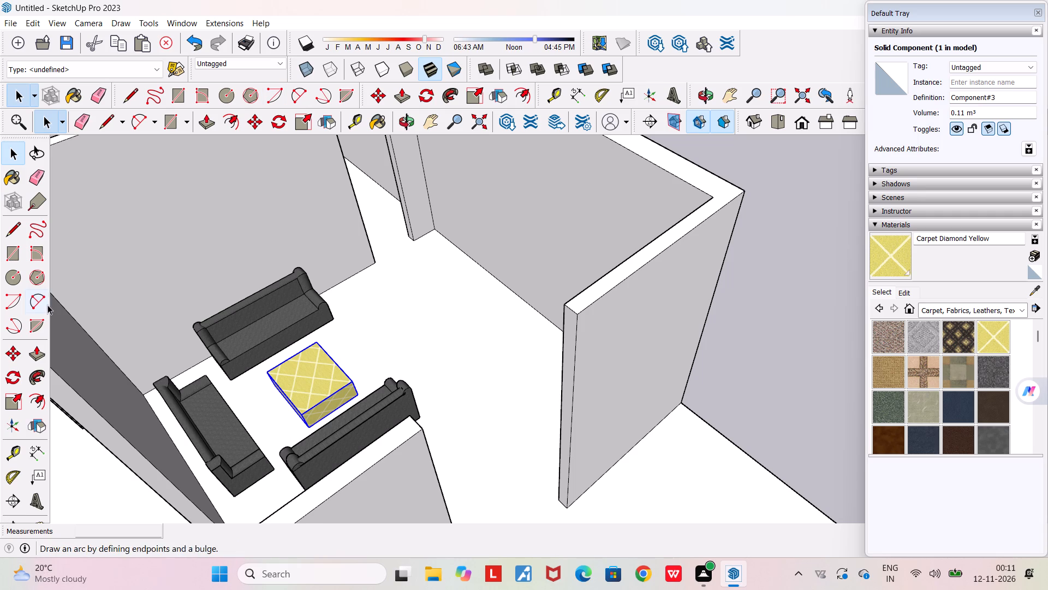
{"action": "scroll", "coordinate": [303, 317], "scroll_direction": "down", "scroll_amount": 7}
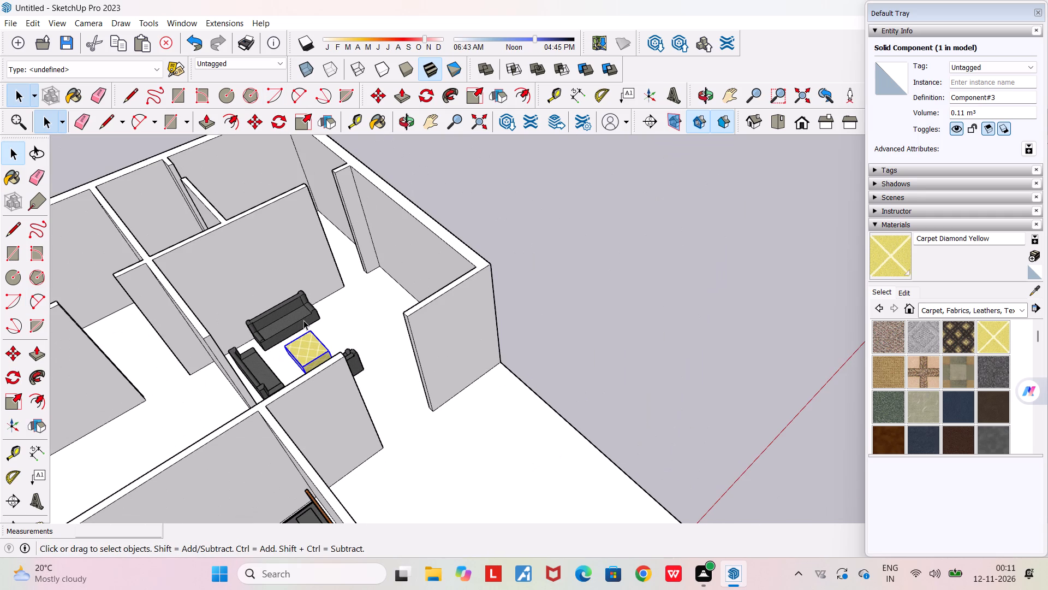
{"action": "scroll", "coordinate": [303, 320], "scroll_direction": "down", "scroll_amount": 6}
{"action": "middle_click_drag", "start_coordinate": [303, 323], "coordinate": [303, 346]}
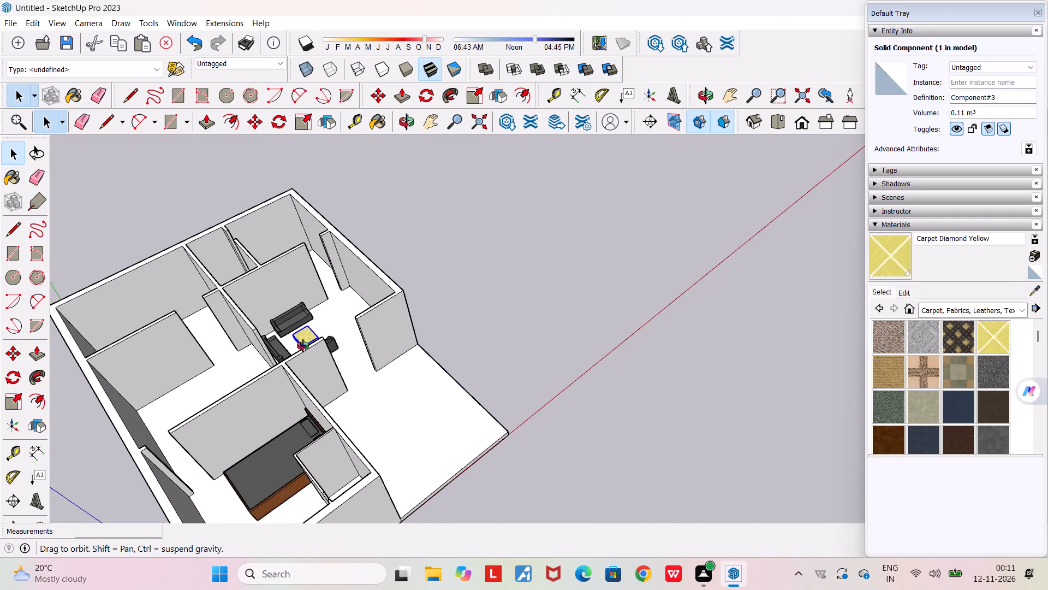
{"action": "middle_click_drag", "start_coordinate": [303, 346], "coordinate": [289, 434]}
{"action": "scroll", "coordinate": [290, 304], "scroll_direction": "up", "scroll_amount": 6}
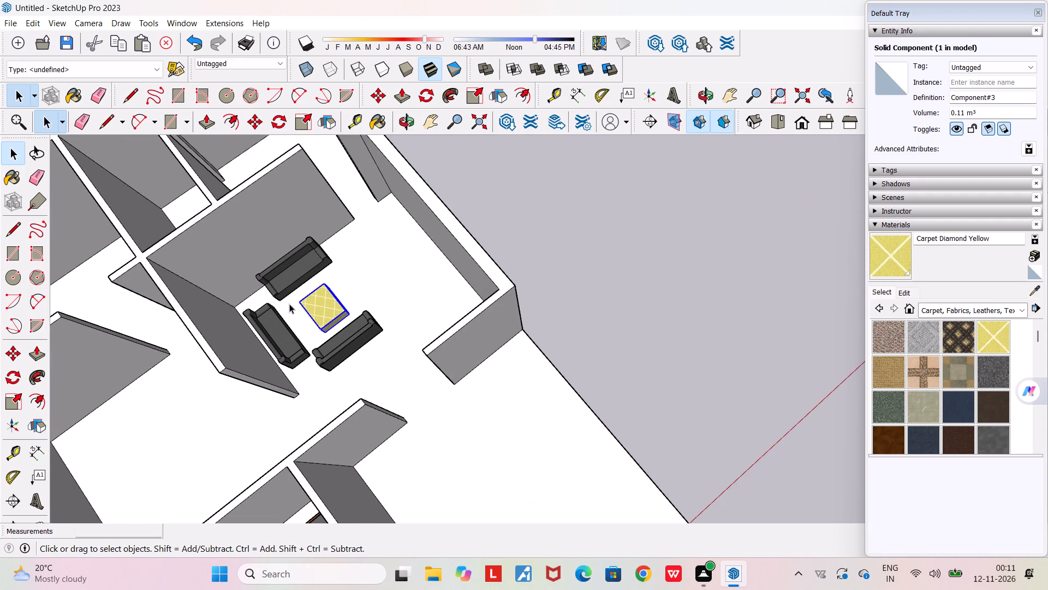
{"action": "scroll", "coordinate": [289, 304], "scroll_direction": "down", "scroll_amount": 3}
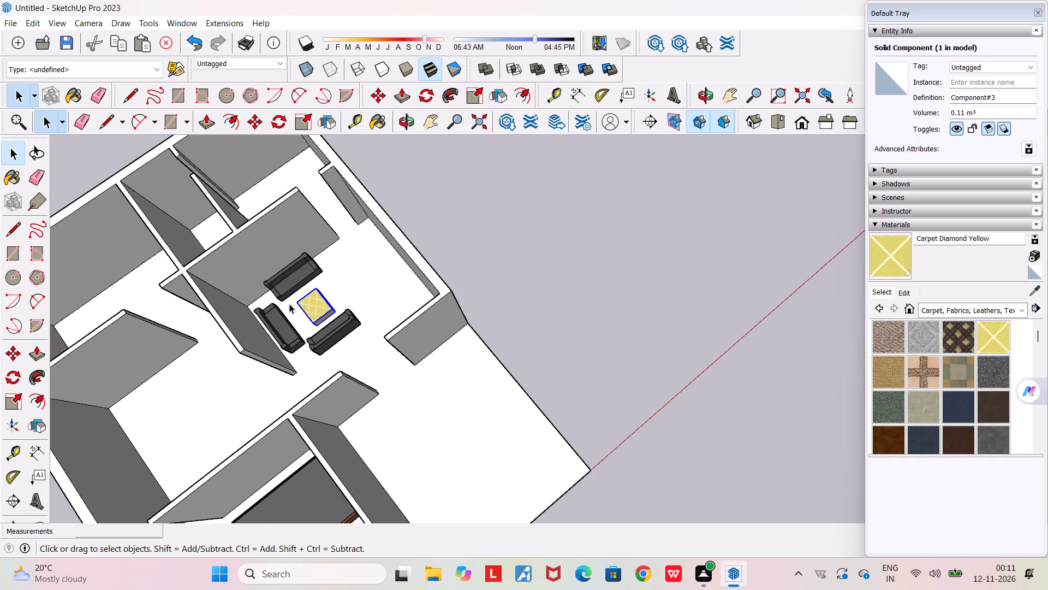
{"action": "scroll", "coordinate": [289, 305], "scroll_direction": "up", "scroll_amount": 1}
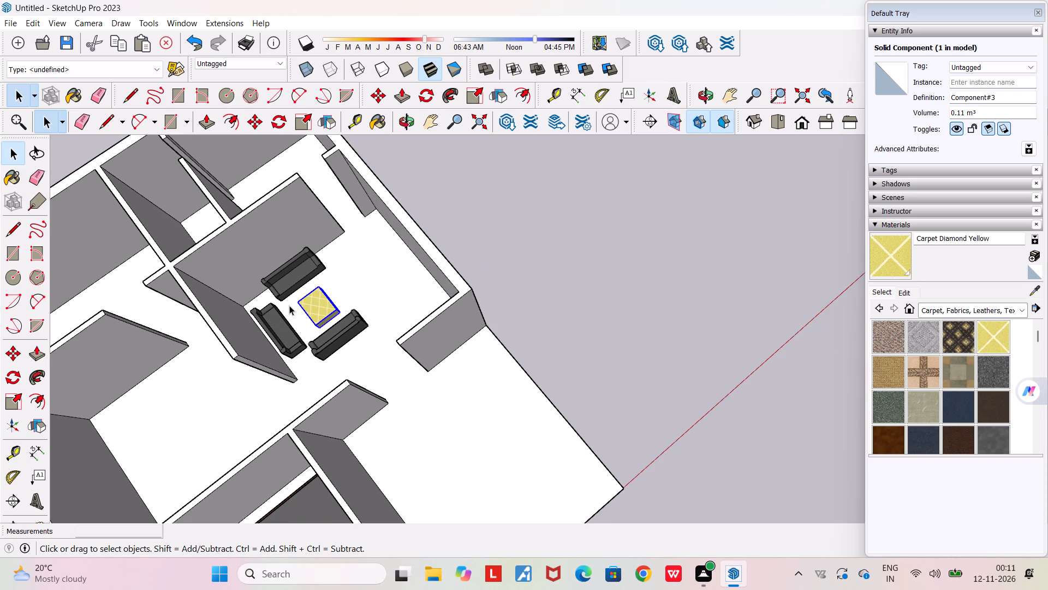
{"action": "scroll", "coordinate": [289, 305], "scroll_direction": "down", "scroll_amount": 1}
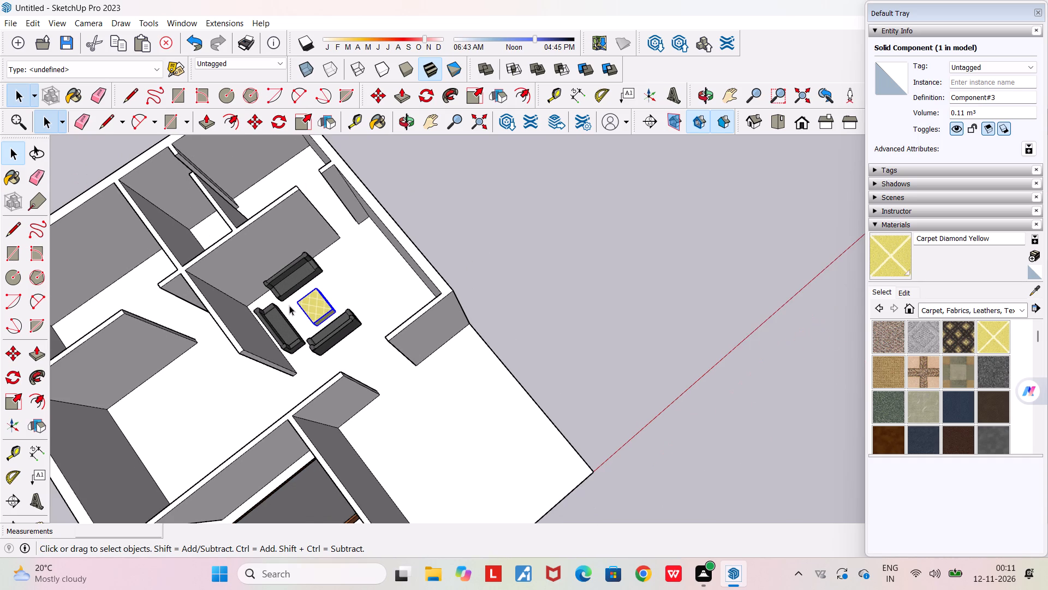
{"action": "scroll", "coordinate": [289, 305], "scroll_direction": "up", "scroll_amount": 8}
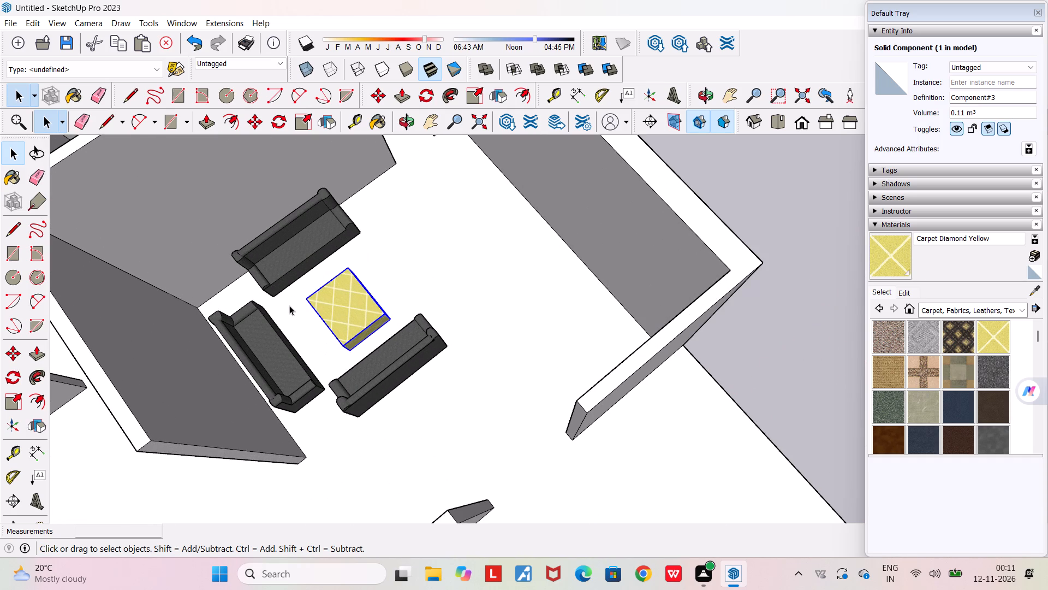
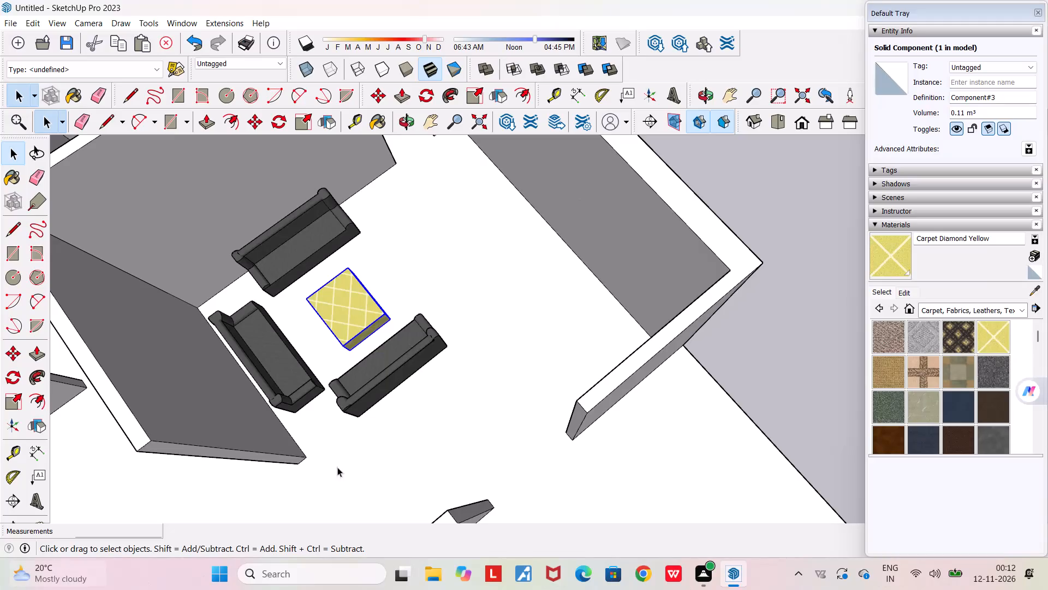
Move the yellow centre table about 0.03 m towards the sofa at the closed end of the U-shaped seating group.
{"action": "scroll", "coordinate": [160, 307], "scroll_direction": "down", "scroll_amount": 4}
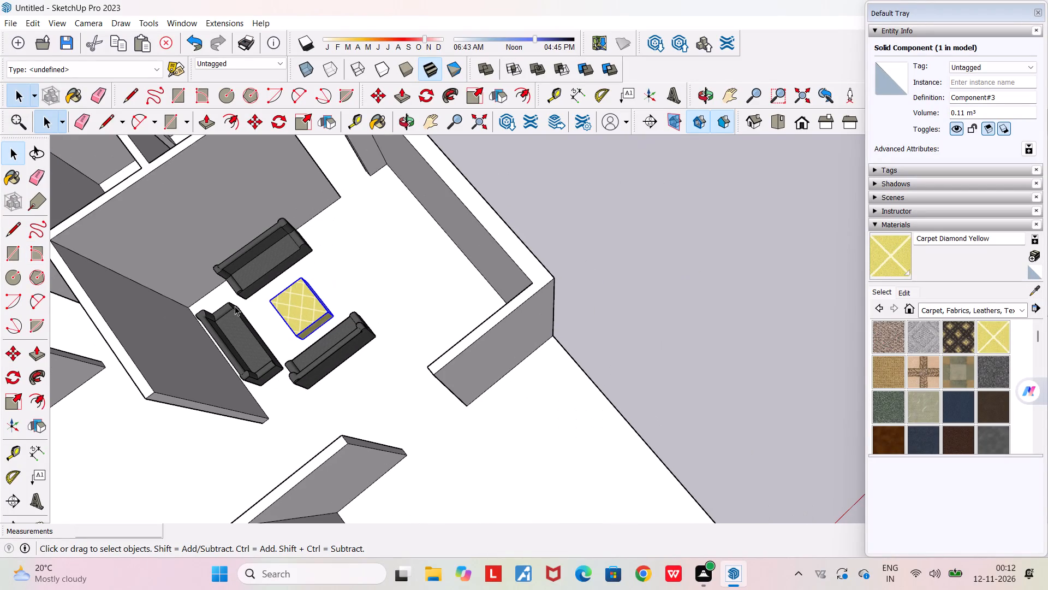
{"action": "left_click", "coordinate": [269, 302]}
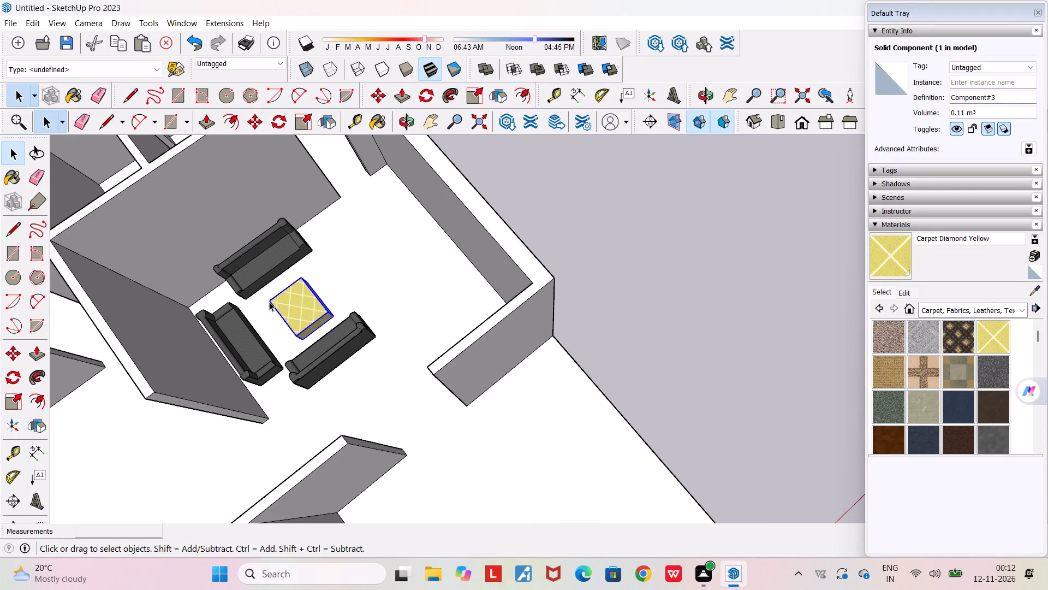
{"action": "key", "text": "m"}
{"action": "left_click", "coordinate": [271, 303]}
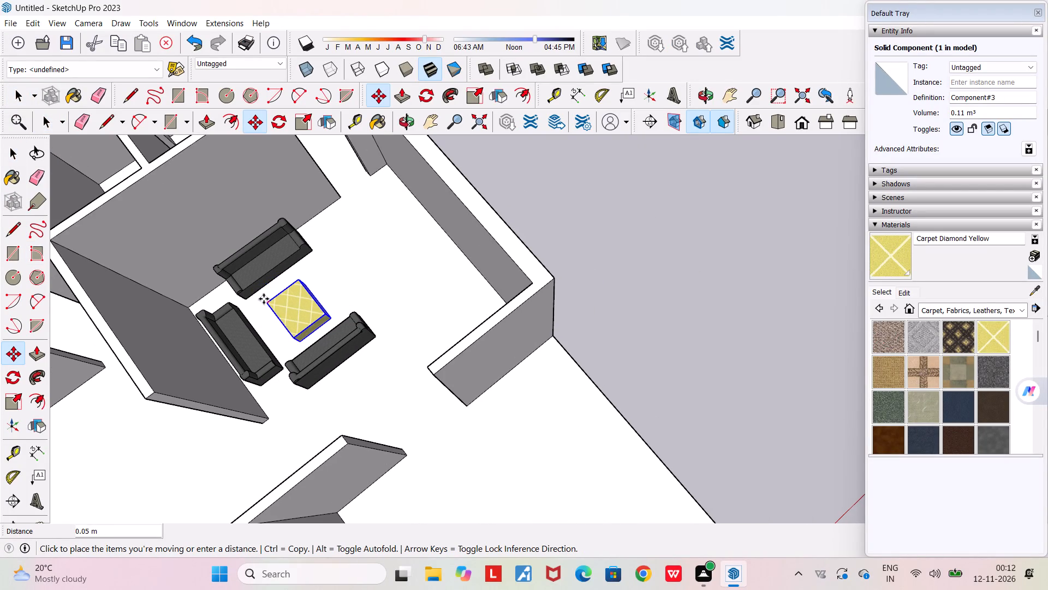
{"action": "left_click", "coordinate": [261, 294]}
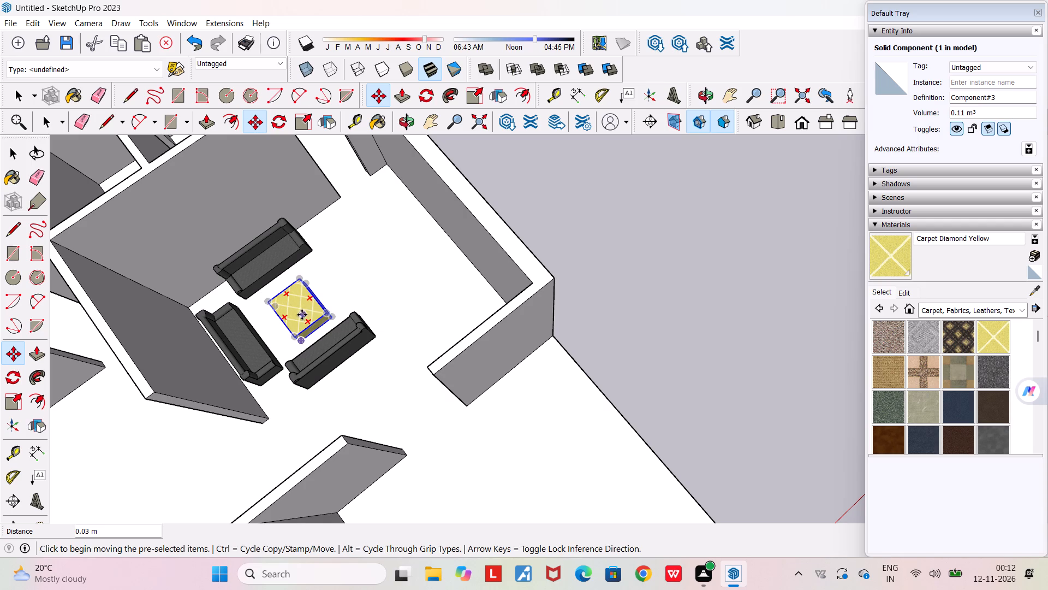
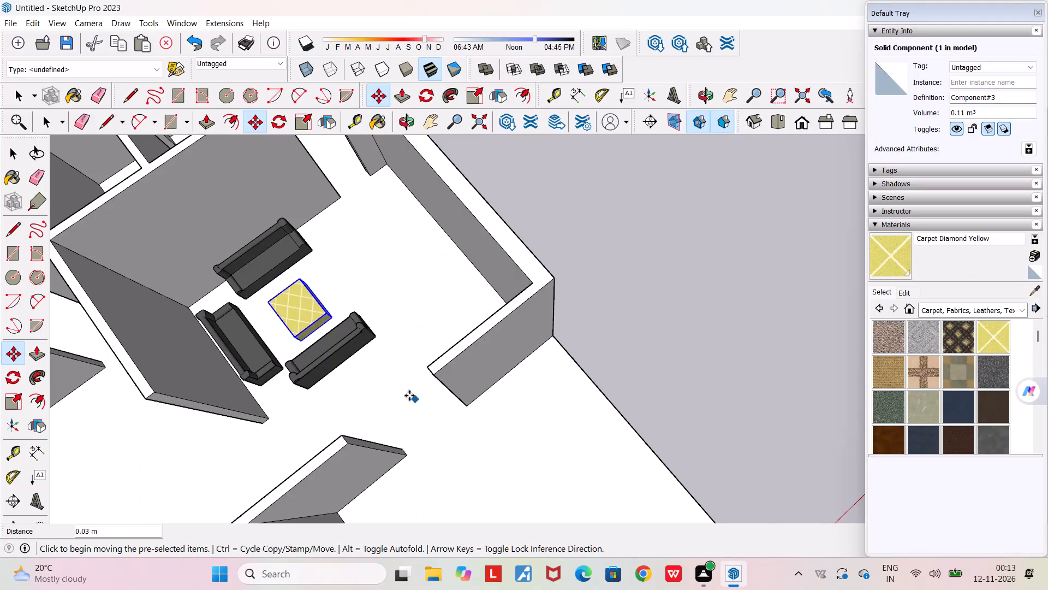
Inspect the whole house model from several angles, checking the room layout and the placement of the sofas, centre table and bed.
{"action": "scroll", "coordinate": [457, 462], "scroll_direction": "down", "scroll_amount": 7}
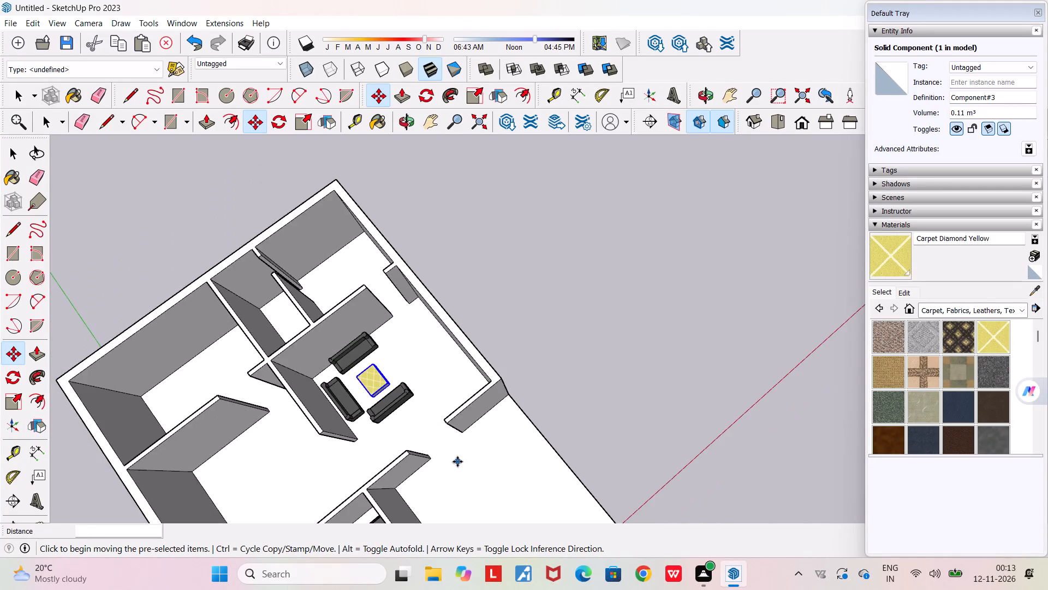
{"action": "scroll", "coordinate": [457, 462], "scroll_direction": "down", "scroll_amount": 5}
{"action": "middle_click_drag", "start_coordinate": [445, 425], "coordinate": [399, 160]}
{"action": "scroll", "coordinate": [399, 160], "scroll_direction": "down", "scroll_amount": 5}
{"action": "middle_click_drag", "start_coordinate": [454, 338], "coordinate": [217, 335]}
{"action": "scroll", "coordinate": [217, 335], "scroll_direction": "down", "scroll_amount": 5}
{"action": "scroll", "coordinate": [340, 304], "scroll_direction": "up", "scroll_amount": 7}
{"action": "middle_click_drag", "start_coordinate": [371, 339], "coordinate": [867, 466]}
{"action": "scroll", "coordinate": [860, 458], "scroll_direction": "up", "scroll_amount": 1}
{"action": "scroll", "coordinate": [580, 356], "scroll_direction": "up", "scroll_amount": 6}
{"action": "middle_click_drag", "start_coordinate": [539, 334], "coordinate": [207, 281]}
{"action": "scroll", "coordinate": [206, 281], "scroll_direction": "down", "scroll_amount": 7}
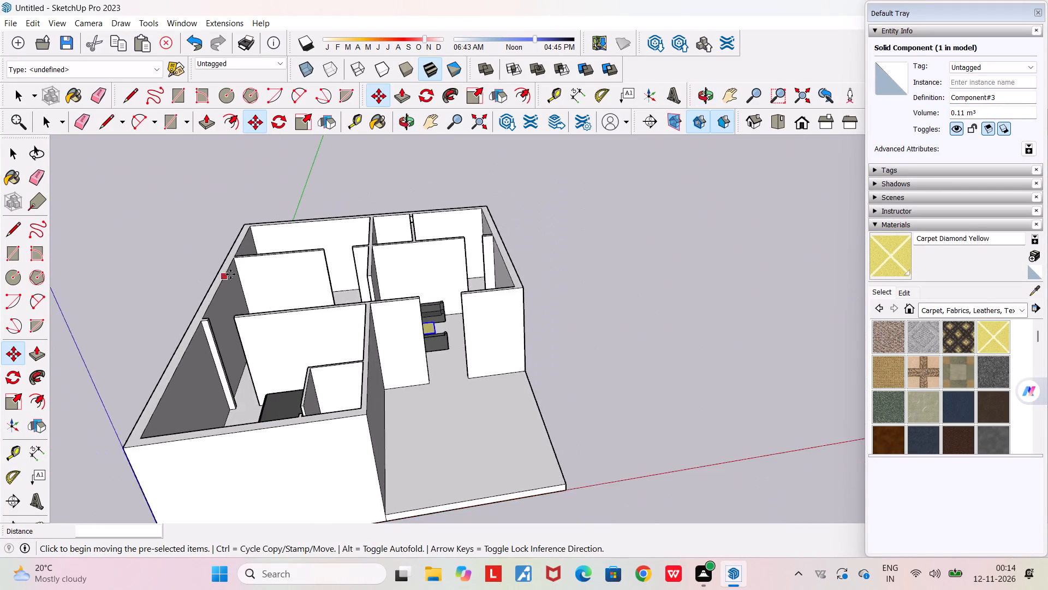
{"action": "scroll", "coordinate": [249, 274], "scroll_direction": "down", "scroll_amount": 8}
{"action": "middle_click_drag", "start_coordinate": [680, 314], "coordinate": [589, 339]}
{"action": "scroll", "coordinate": [588, 338], "scroll_direction": "down", "scroll_amount": 6}
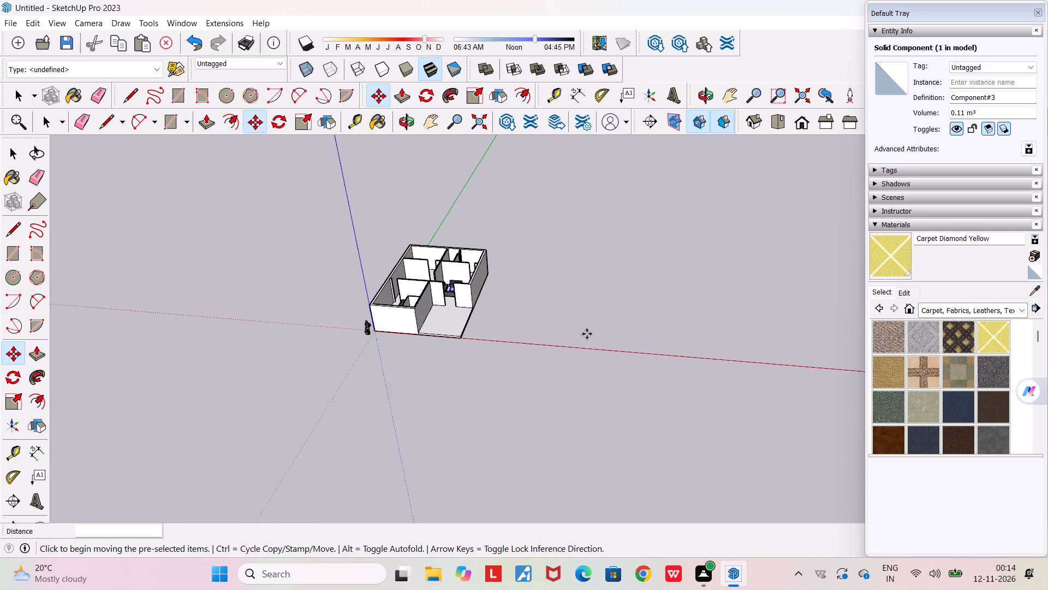
{"action": "scroll", "coordinate": [585, 333], "scroll_direction": "up", "scroll_amount": 6}
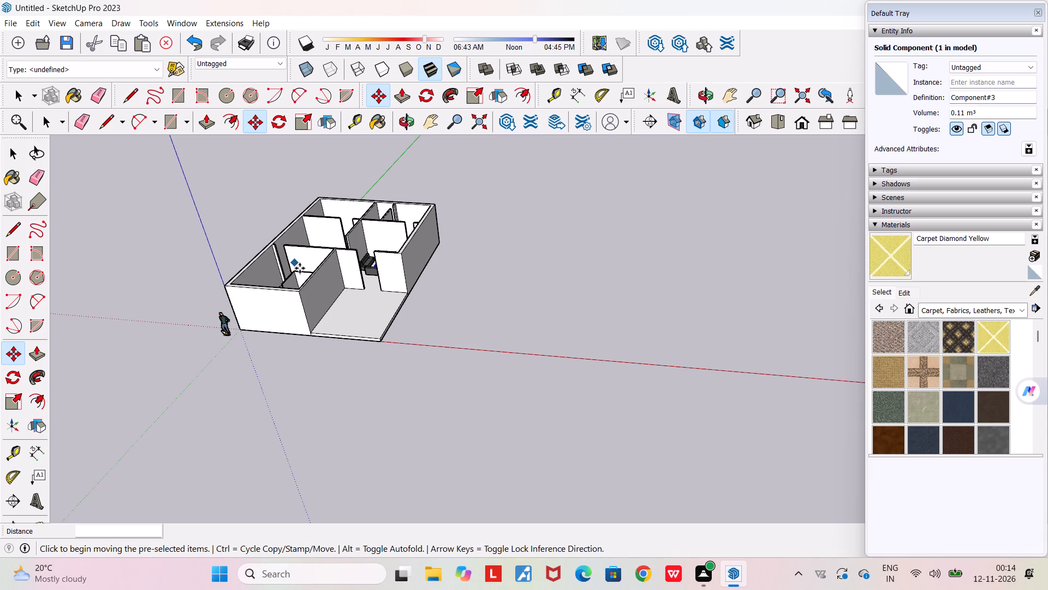
{"action": "scroll", "coordinate": [308, 304], "scroll_direction": "down", "scroll_amount": 4}
{"action": "middle_click_drag", "start_coordinate": [303, 331], "coordinate": [348, 428]}
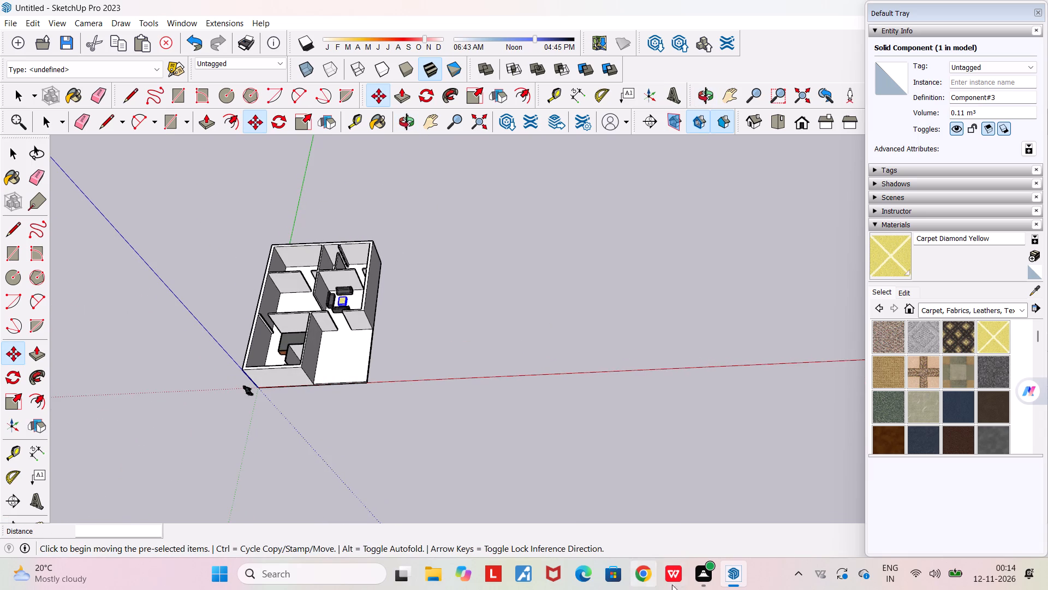
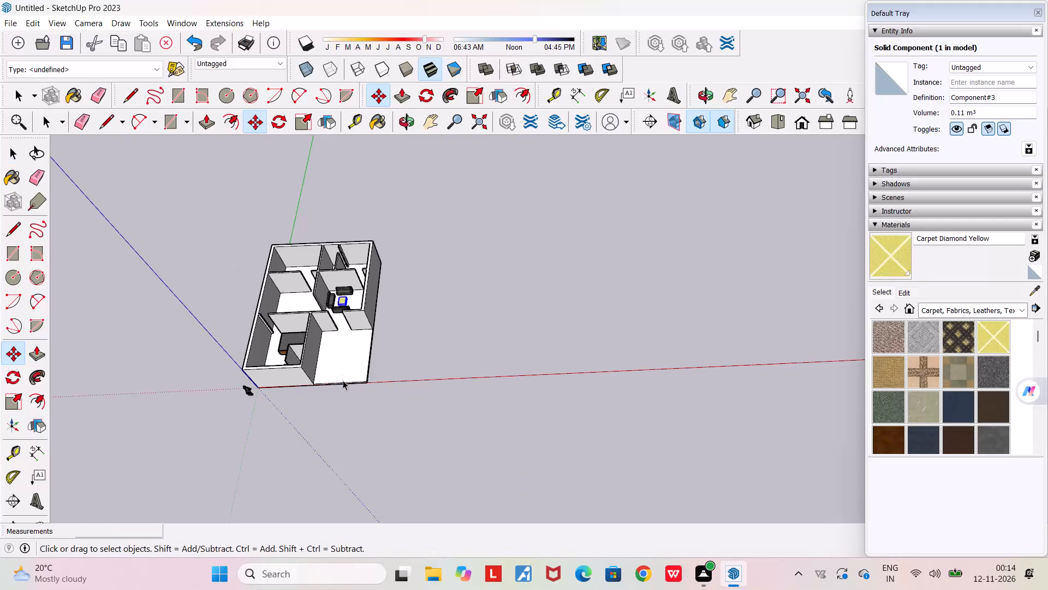
Deselect the yellow-patterned centre table so that nothing in the house model is selected.
{"action": "left_click", "coordinate": [525, 345]}
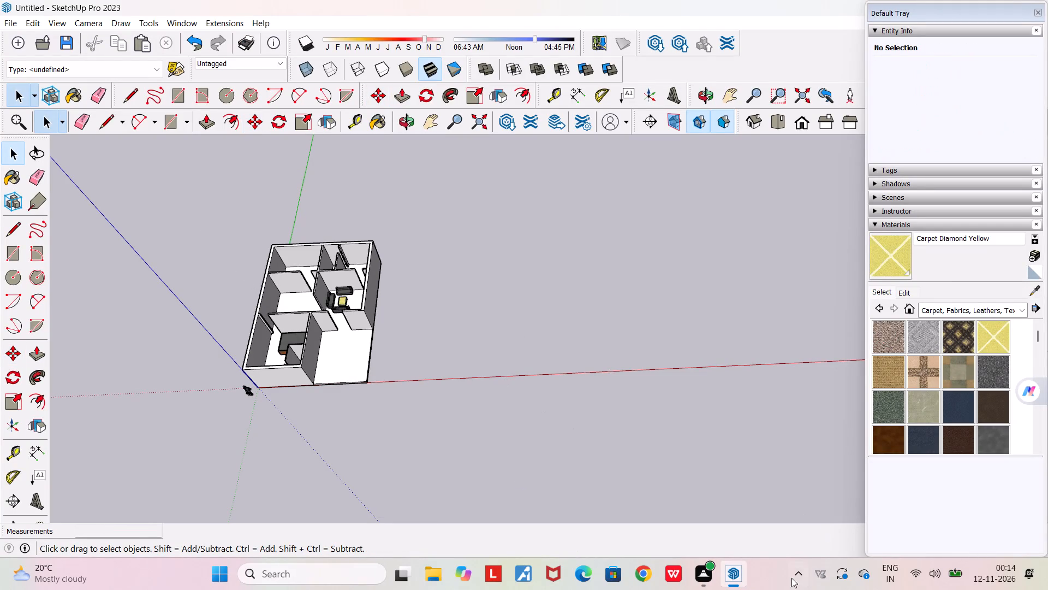
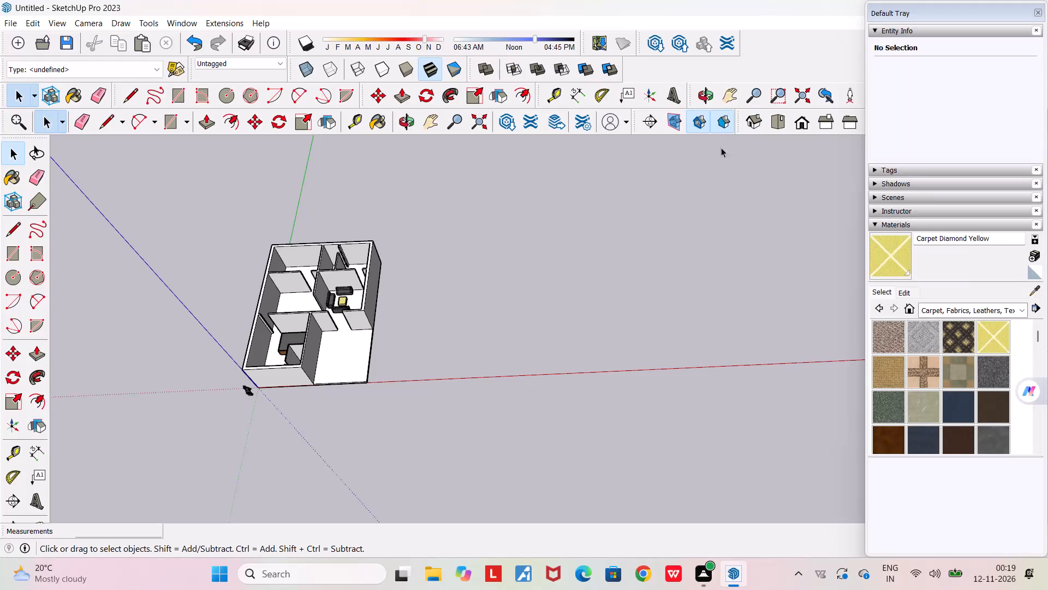
Examine the house model up close from an angled view of the open, unwalled floor area and adjoining rooms.
{"action": "scroll", "coordinate": [500, 90], "scroll_direction": "down", "scroll_amount": 4}
{"action": "scroll", "coordinate": [318, 350], "scroll_direction": "up", "scroll_amount": 11}
{"action": "middle_click_drag", "start_coordinate": [316, 328], "coordinate": [193, 271]}
{"action": "scroll", "coordinate": [192, 265], "scroll_direction": "down", "scroll_amount": 2}
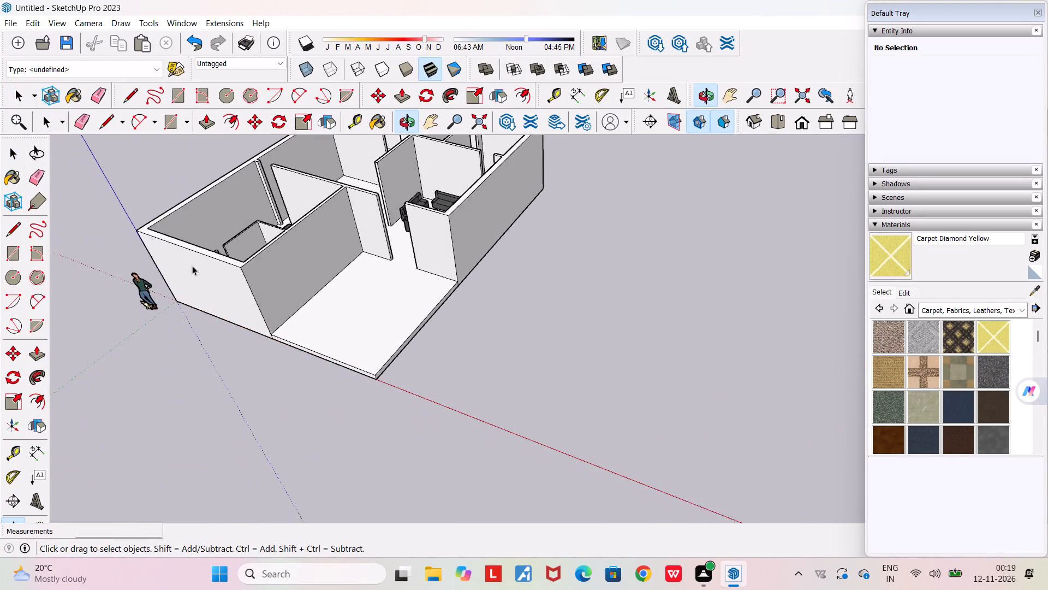
{"action": "scroll", "coordinate": [192, 265], "scroll_direction": "down", "scroll_amount": 1}
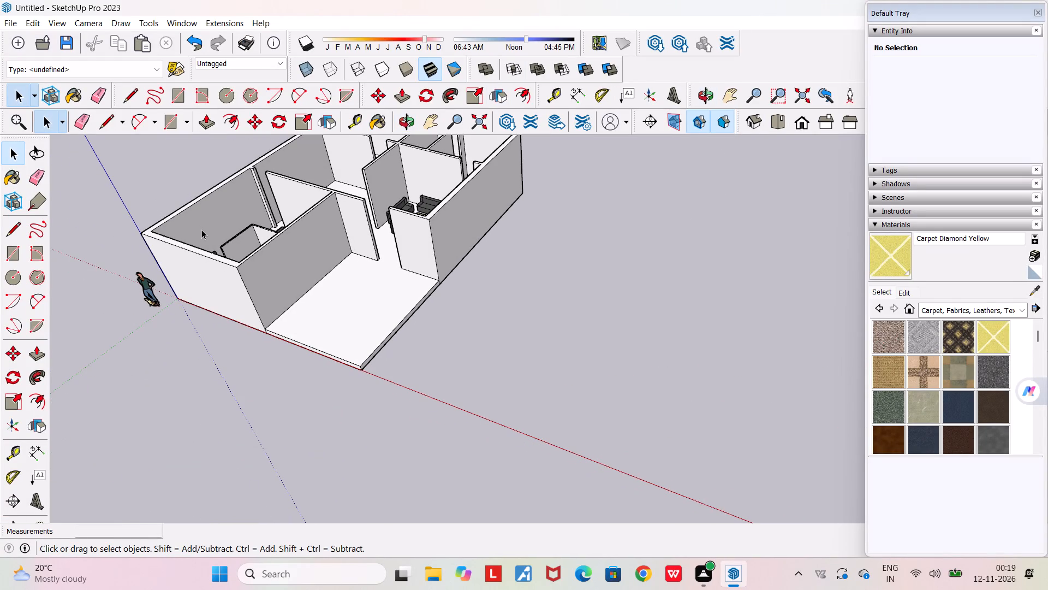
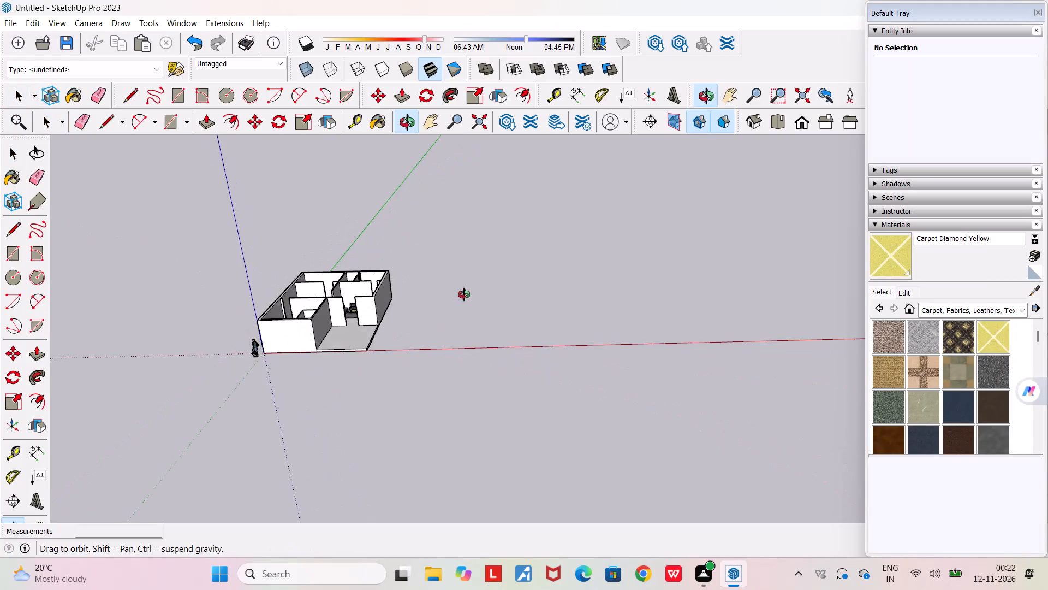
Examine the whole house model from outside, at a low eye-level angle and from above facing the open, unwalled floor area.
{"action": "scroll", "coordinate": [464, 294], "scroll_direction": "down", "scroll_amount": 3}
{"action": "scroll", "coordinate": [380, 429], "scroll_direction": "up", "scroll_amount": 4}
{"action": "middle_click_drag", "start_coordinate": [386, 423], "coordinate": [184, 396]}
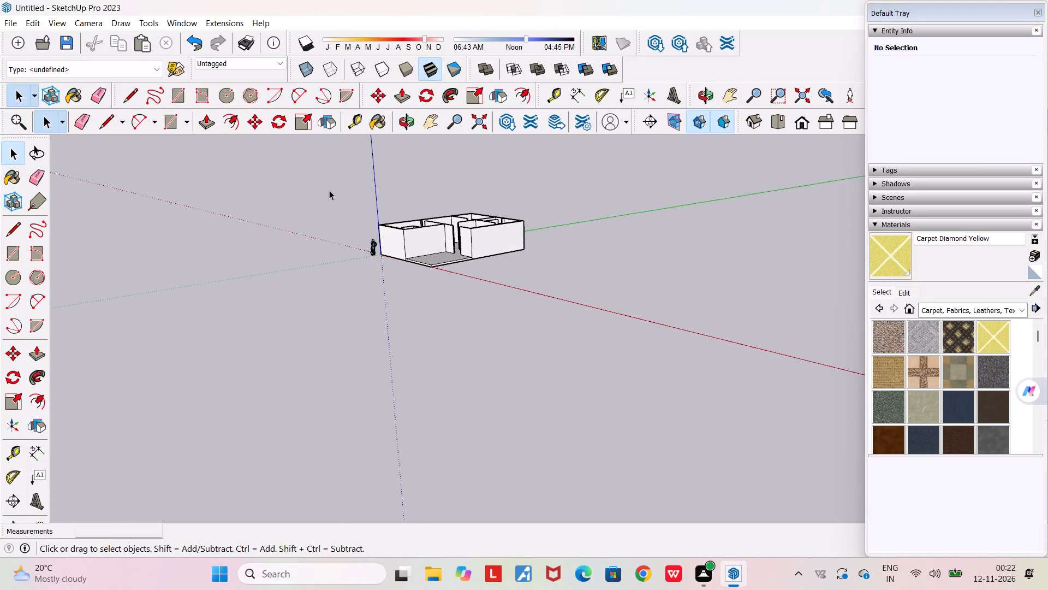
{"action": "scroll", "coordinate": [329, 190], "scroll_direction": "up", "scroll_amount": 8}
{"action": "middle_click_drag", "start_coordinate": [326, 241], "coordinate": [336, 202]}
{"action": "scroll", "coordinate": [336, 201], "scroll_direction": "down", "scroll_amount": 3}
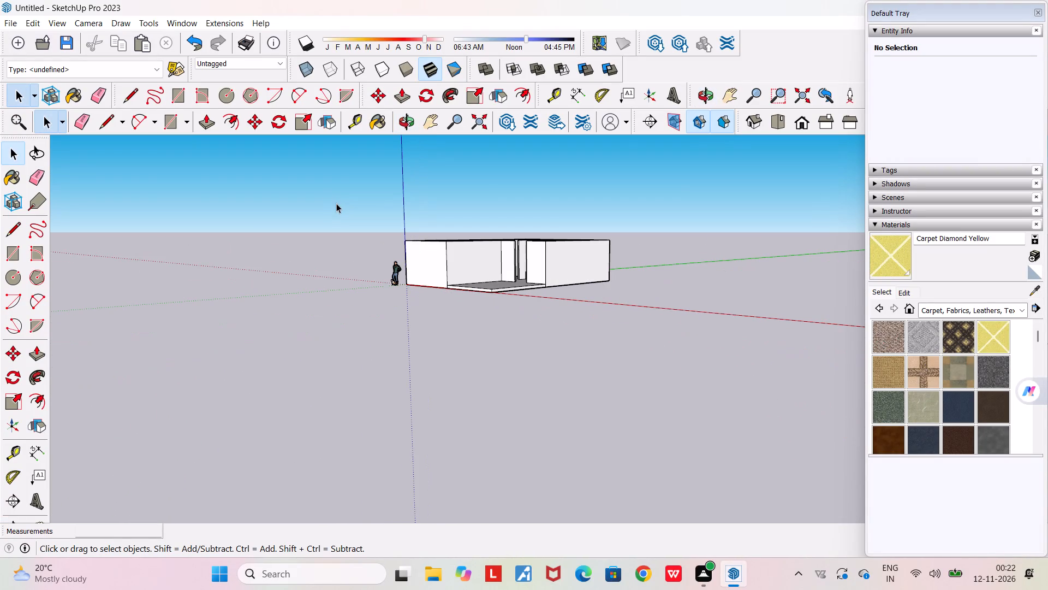
{"action": "left_click_drag", "start_coordinate": [338, 166], "coordinate": [636, 360]}
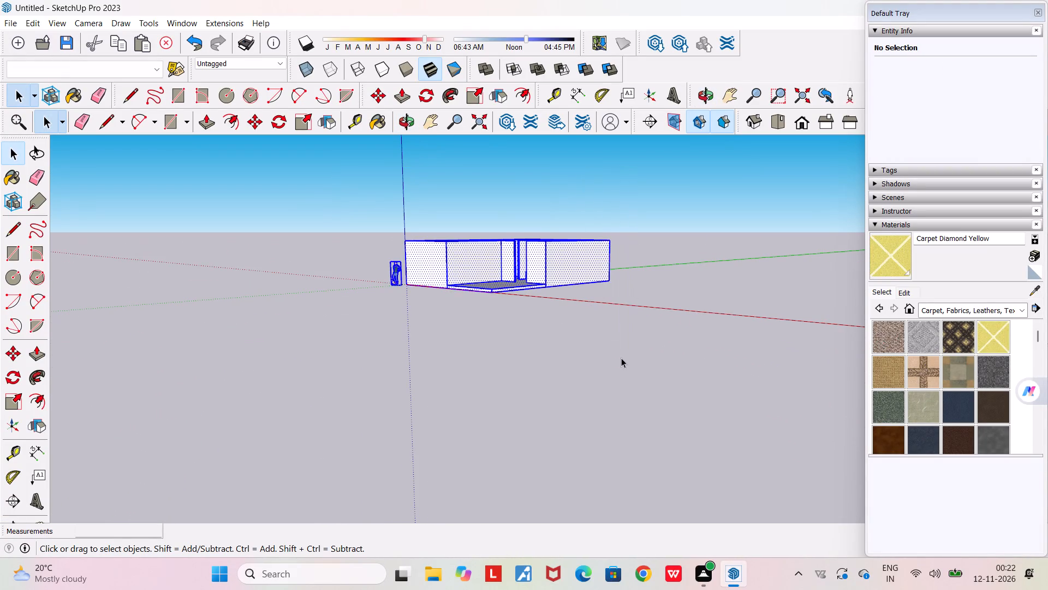
{"action": "middle_click_drag", "start_coordinate": [621, 358], "coordinate": [713, 426]}
{"action": "left_click", "coordinate": [708, 431]}
{"action": "middle_click_drag", "start_coordinate": [667, 411], "coordinate": [713, 462]}
{"action": "scroll", "coordinate": [713, 462], "scroll_direction": "down", "scroll_amount": 9}
{"action": "scroll", "coordinate": [696, 426], "scroll_direction": "up", "scroll_amount": 6}
{"action": "middle_click_drag", "start_coordinate": [691, 422], "coordinate": [481, 358]}
{"action": "scroll", "coordinate": [526, 291], "scroll_direction": "up", "scroll_amount": 4}
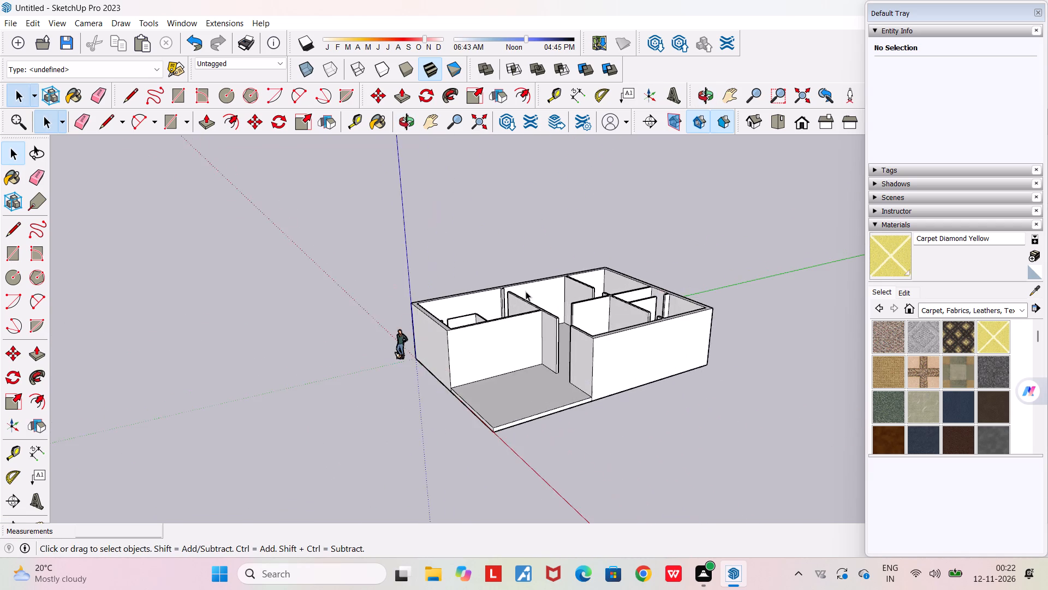
{"action": "scroll", "coordinate": [526, 291], "scroll_direction": "down", "scroll_amount": 4}
{"action": "scroll", "coordinate": [458, 245], "scroll_direction": "down", "scroll_amount": 3}
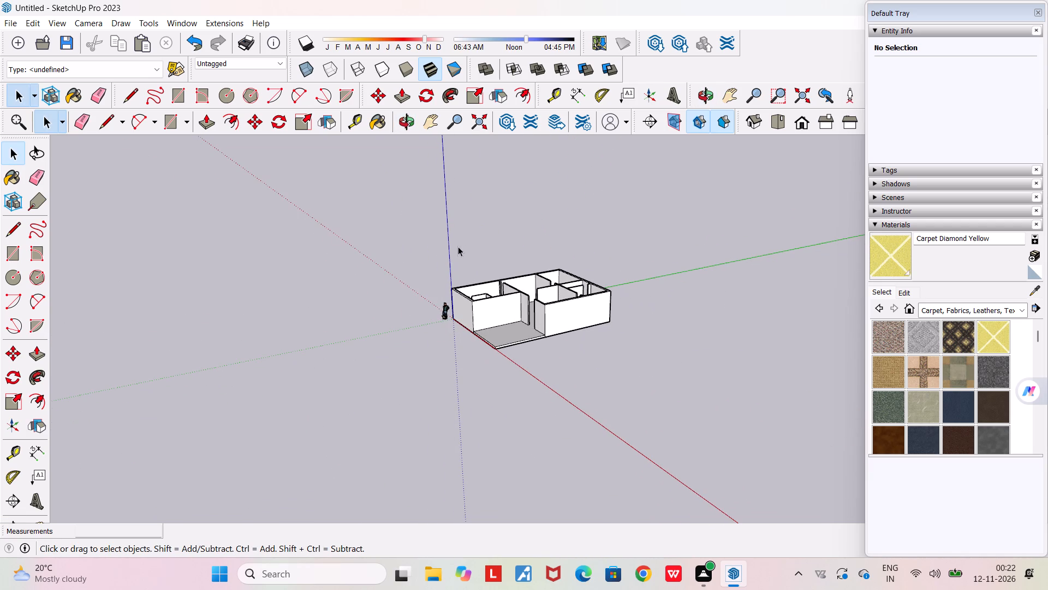
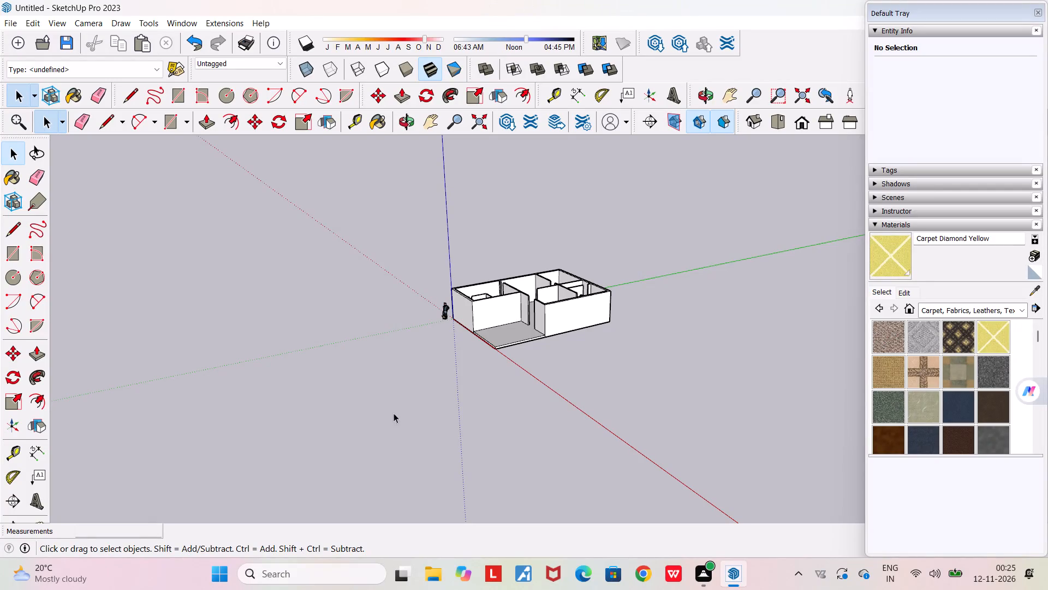
Examine the furnished house from above, focusing on the sofa group, the bed and the rooms' arrangement.
{"action": "middle_click_drag", "start_coordinate": [494, 370], "coordinate": [619, 430]}
{"action": "scroll", "coordinate": [551, 356], "scroll_direction": "up", "scroll_amount": 5}
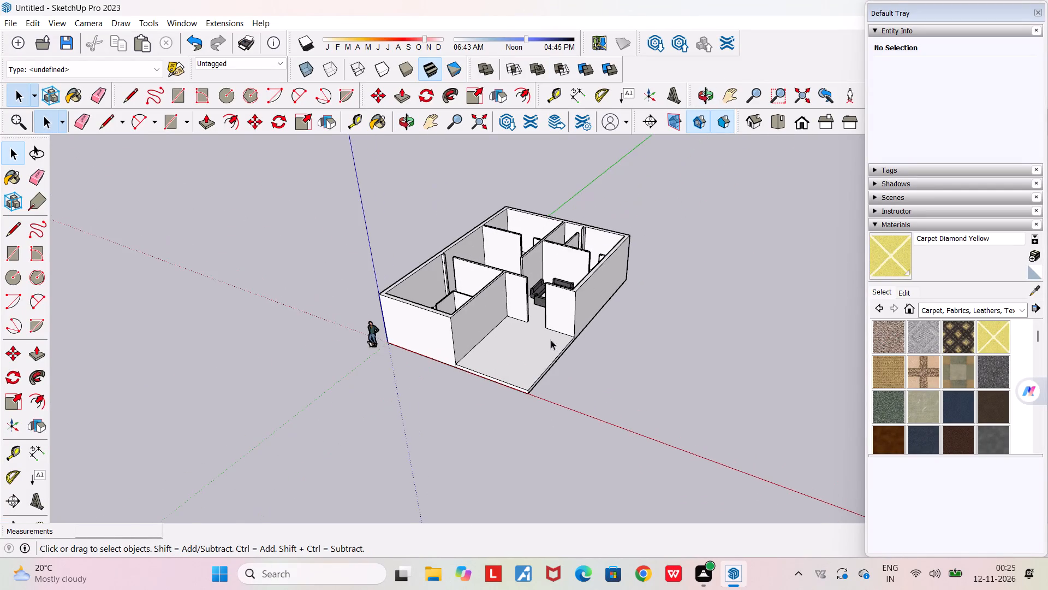
{"action": "scroll", "coordinate": [580, 364], "scroll_direction": "up", "scroll_amount": 1}
{"action": "middle_click_drag", "start_coordinate": [587, 370], "coordinate": [638, 415]}
{"action": "scroll", "coordinate": [636, 413], "scroll_direction": "down", "scroll_amount": 5}
{"action": "scroll", "coordinate": [630, 398], "scroll_direction": "up", "scroll_amount": 3}
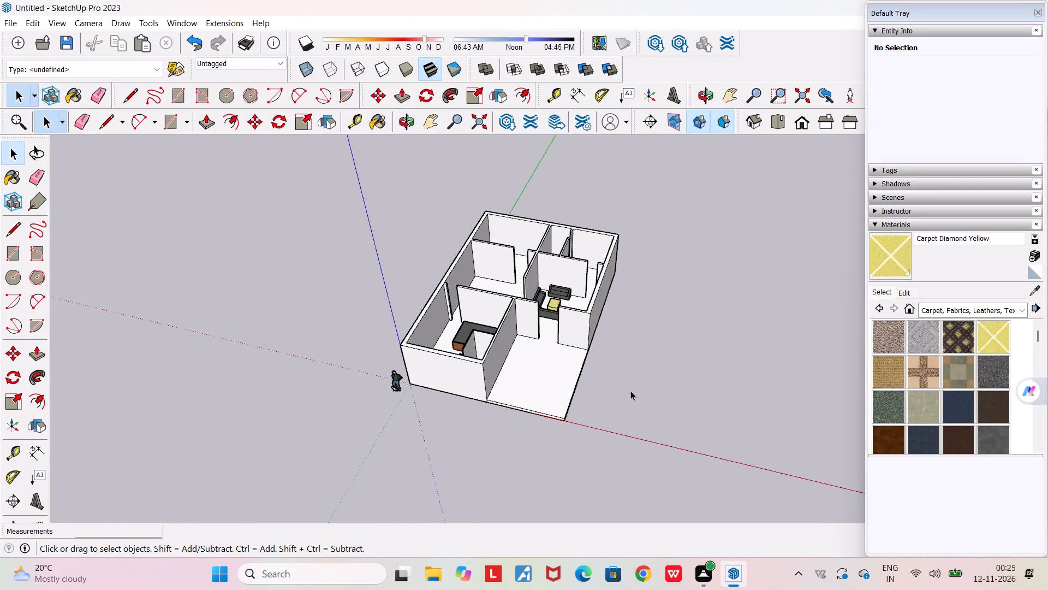
{"action": "scroll", "coordinate": [624, 350], "scroll_direction": "up", "scroll_amount": 4}
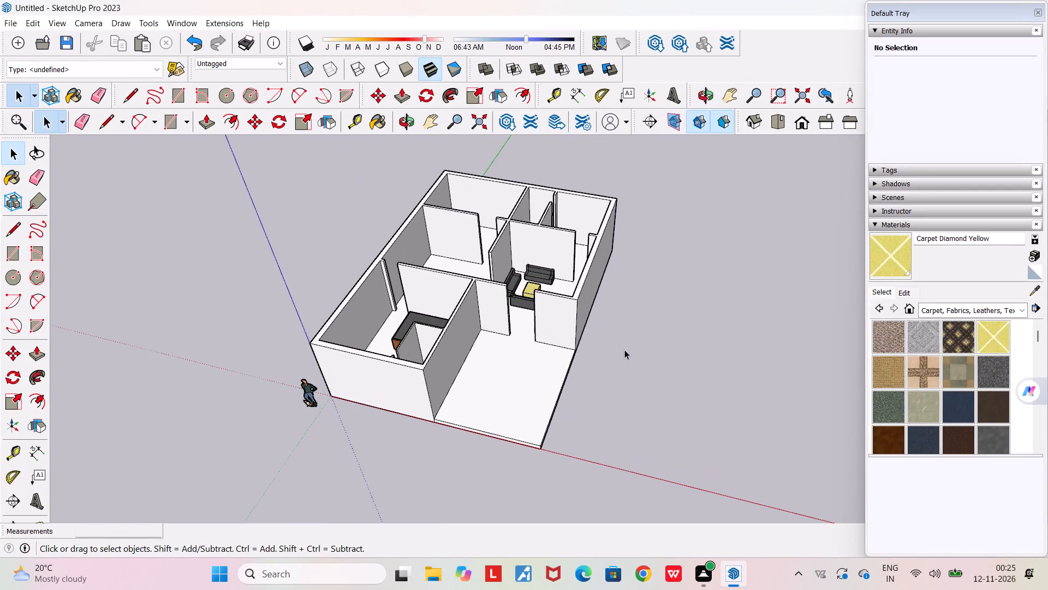
{"action": "middle_click_drag", "start_coordinate": [625, 351], "coordinate": [634, 400]}
{"action": "scroll", "coordinate": [633, 400], "scroll_direction": "down", "scroll_amount": 3}
{"action": "middle_click_drag", "start_coordinate": [633, 399], "coordinate": [525, 376]}
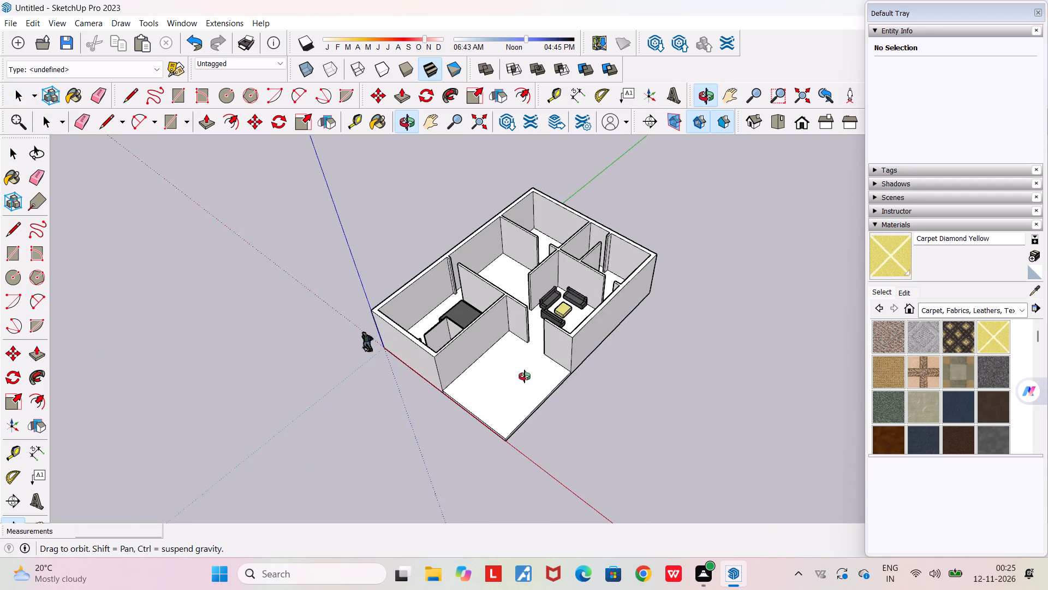
{"action": "middle_click_drag", "start_coordinate": [525, 376], "coordinate": [525, 376]}
{"action": "scroll", "coordinate": [525, 375], "scroll_direction": "down", "scroll_amount": 3}
{"action": "scroll", "coordinate": [533, 346], "scroll_direction": "up", "scroll_amount": 3}
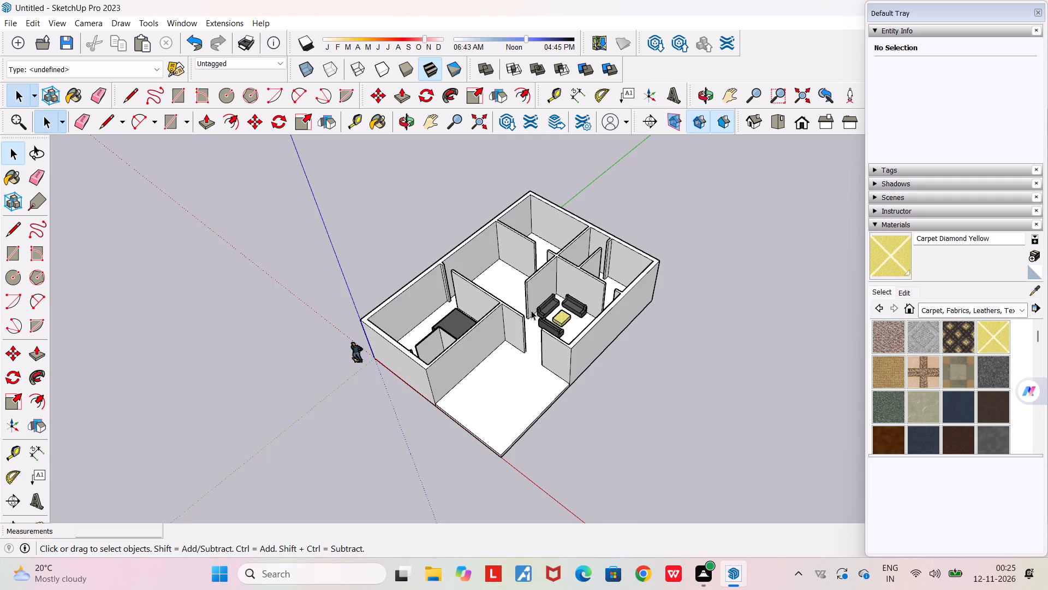
{"action": "scroll", "coordinate": [531, 310], "scroll_direction": "down", "scroll_amount": 2}
{"action": "scroll", "coordinate": [531, 310], "scroll_direction": "up", "scroll_amount": 5}
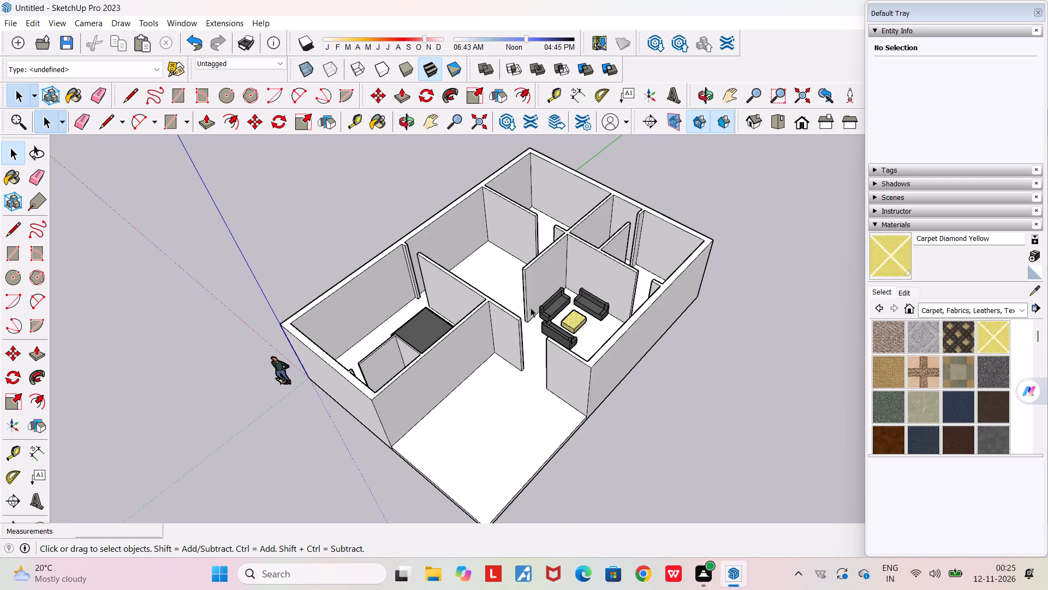
{"action": "scroll", "coordinate": [531, 308], "scroll_direction": "down", "scroll_amount": 3}
Examine the house from the bedroom side and from the open floor corner to review the remaining wall space.
{"action": "middle_click_drag", "start_coordinate": [559, 301], "coordinate": [661, 297]}
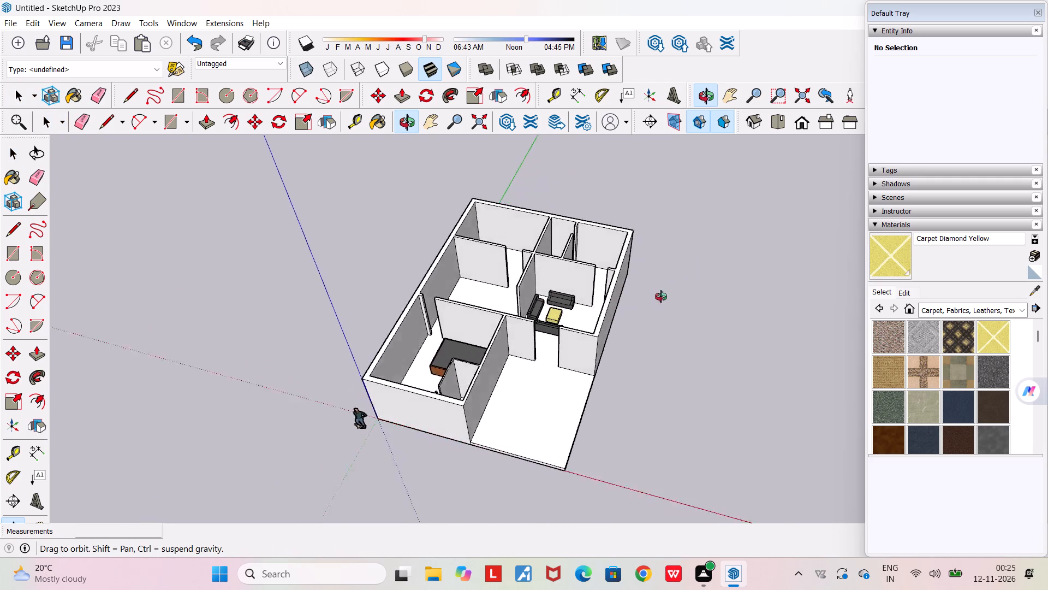
{"action": "middle_click_drag", "start_coordinate": [661, 297], "coordinate": [866, 264]}
{"action": "scroll", "coordinate": [865, 264], "scroll_direction": "down", "scroll_amount": 4}
{"action": "middle_click_drag", "start_coordinate": [698, 363], "coordinate": [712, 363]}
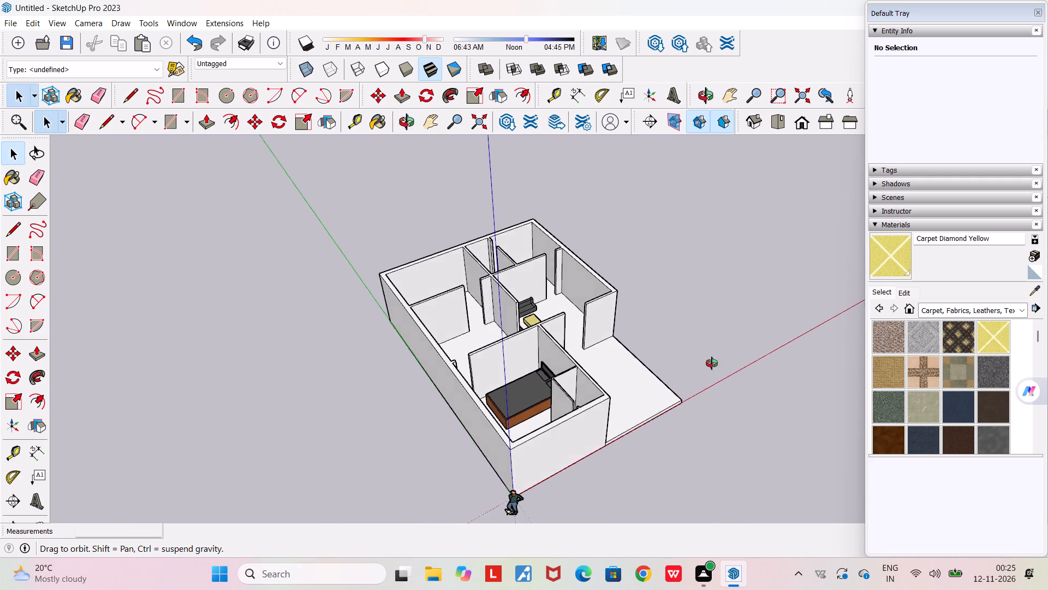
{"action": "middle_click_drag", "start_coordinate": [712, 363], "coordinate": [769, 350]}
{"action": "scroll", "coordinate": [769, 350], "scroll_direction": "down", "scroll_amount": 2}
{"action": "middle_click_drag", "start_coordinate": [767, 349], "coordinate": [486, 300]}
{"action": "scroll", "coordinate": [692, 340], "scroll_direction": "down", "scroll_amount": 1}
{"action": "scroll", "coordinate": [486, 300], "scroll_direction": "down", "scroll_amount": 1}
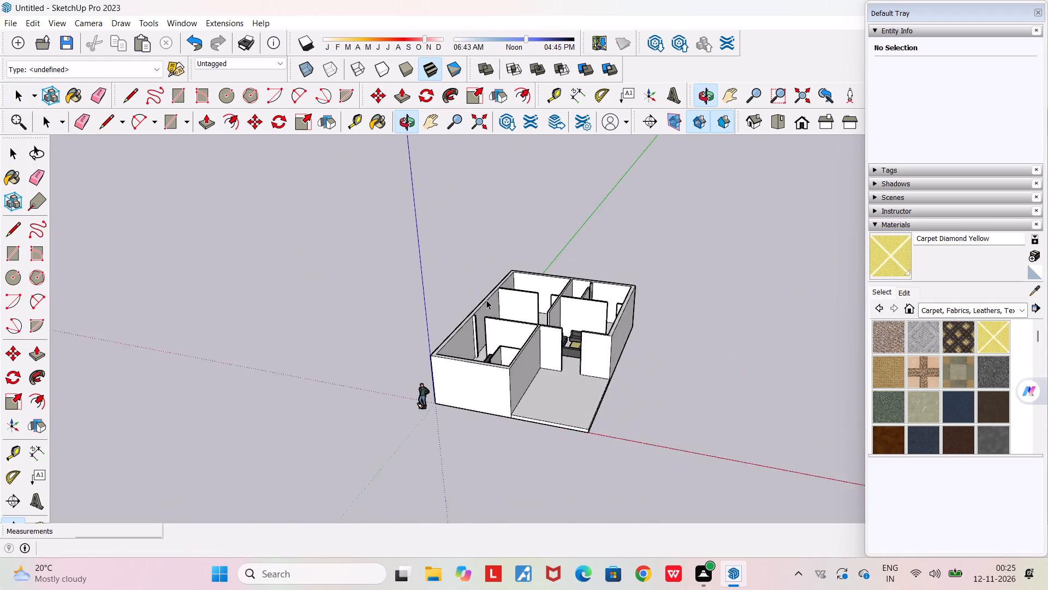
{"action": "scroll", "coordinate": [486, 300], "scroll_direction": "down", "scroll_amount": 2}
{"action": "middle_click_drag", "start_coordinate": [604, 336], "coordinate": [611, 402]}
{"action": "scroll", "coordinate": [621, 407], "scroll_direction": "up", "scroll_amount": 2}
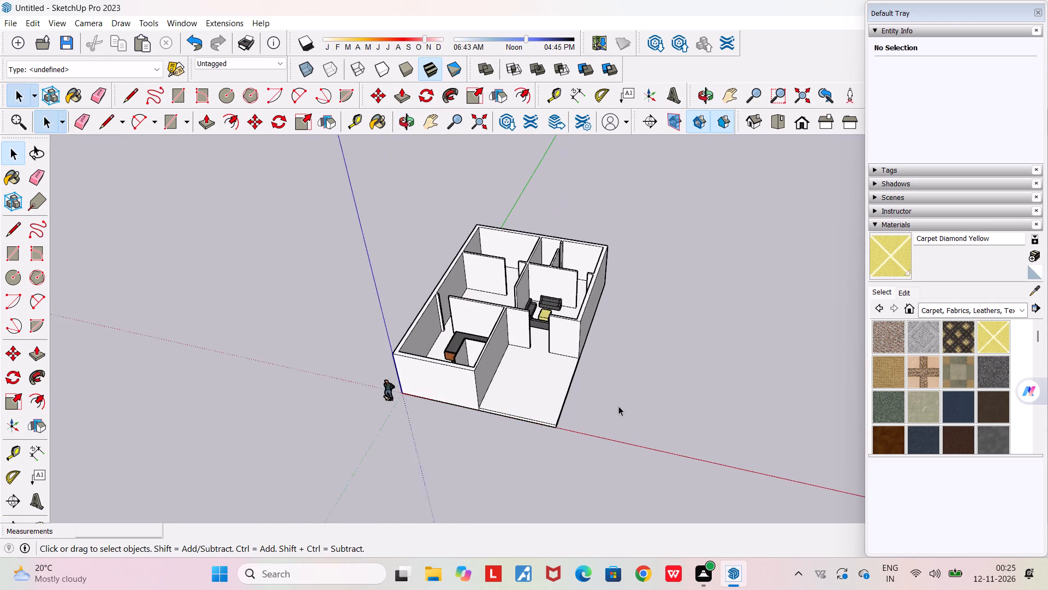
{"action": "scroll", "coordinate": [618, 406], "scroll_direction": "up", "scroll_amount": 2}
{"action": "middle_click_drag", "start_coordinate": [583, 399], "coordinate": [461, 379]}
{"action": "scroll", "coordinate": [461, 379], "scroll_direction": "down", "scroll_amount": 4}
{"action": "scroll", "coordinate": [462, 377], "scroll_direction": "up", "scroll_amount": 8}
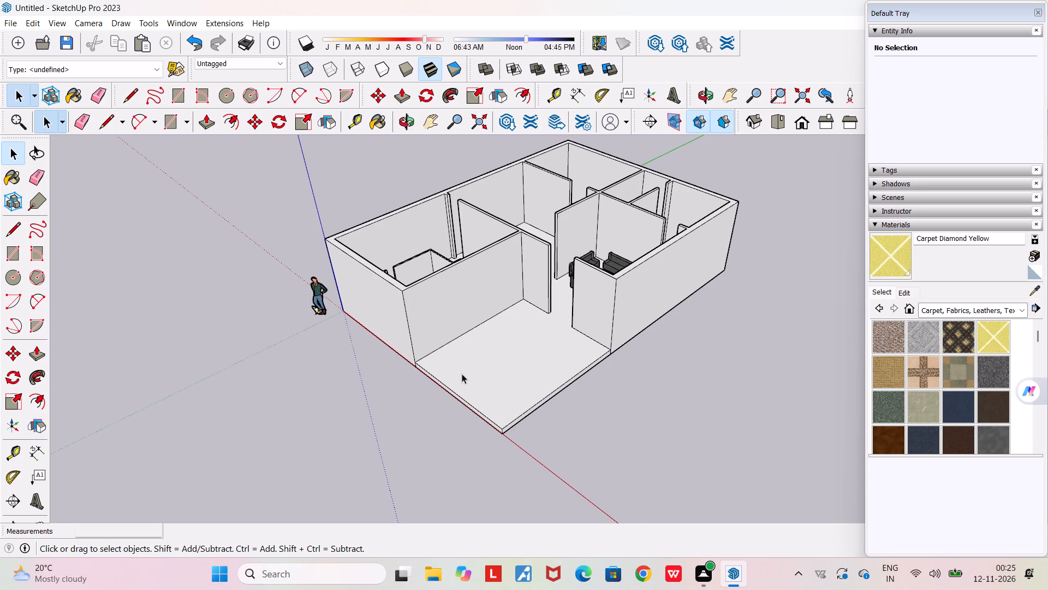
{"action": "scroll", "coordinate": [462, 374], "scroll_direction": "down", "scroll_amount": 7}
{"action": "scroll", "coordinate": [462, 374], "scroll_direction": "up", "scroll_amount": 1}
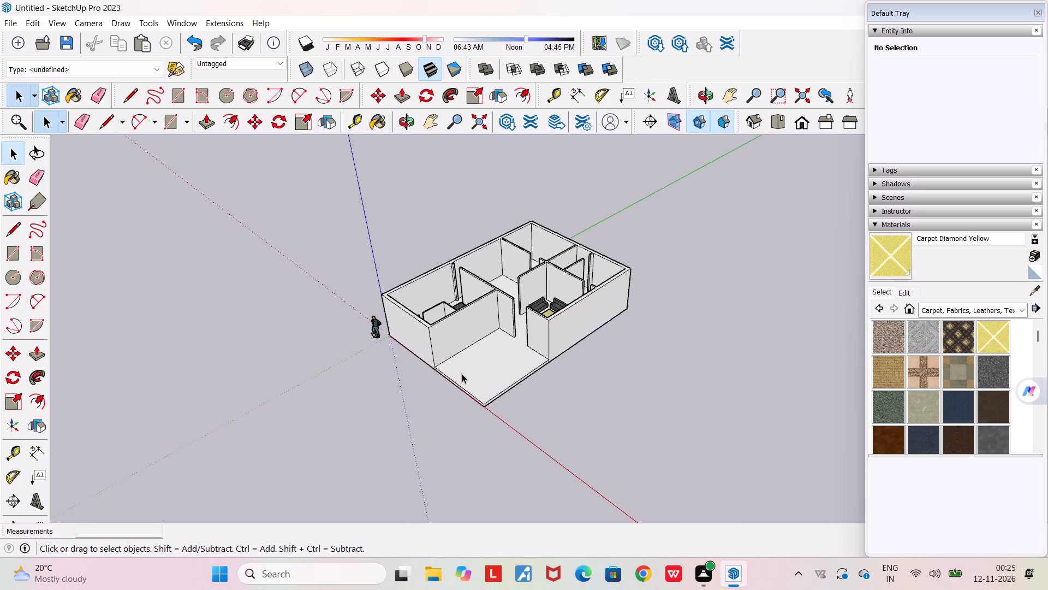
{"action": "scroll", "coordinate": [462, 374], "scroll_direction": "up", "scroll_amount": 6}
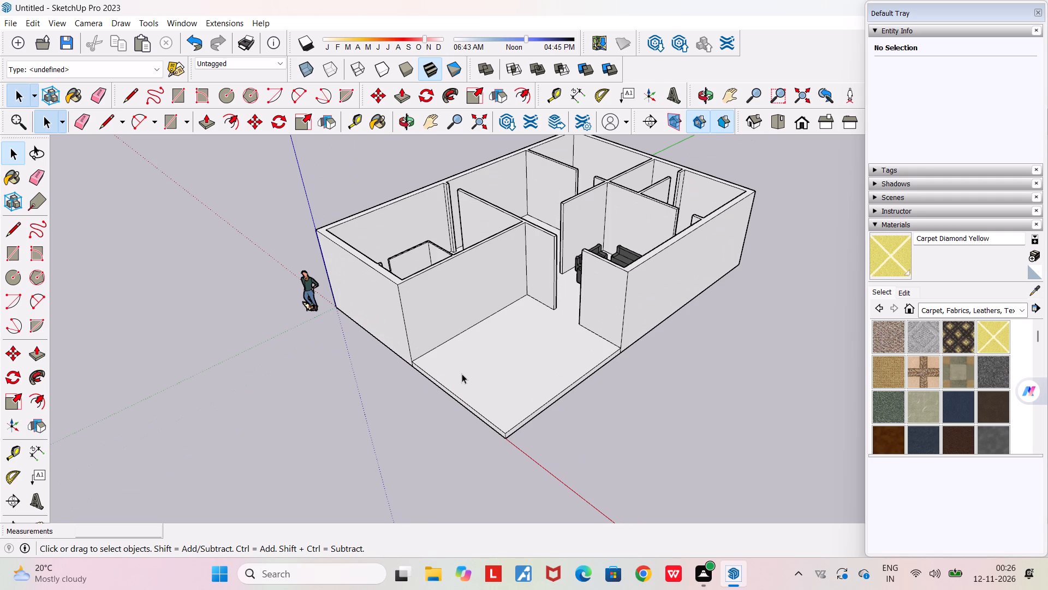
{"action": "scroll", "coordinate": [462, 374], "scroll_direction": "down", "scroll_amount": 7}
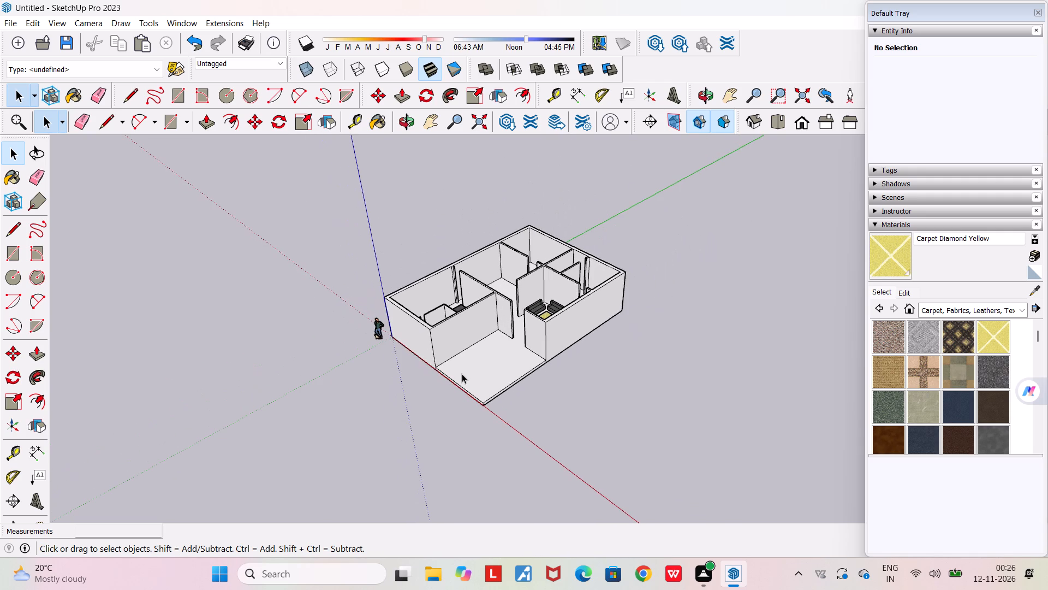
{"action": "scroll", "coordinate": [462, 374], "scroll_direction": "up", "scroll_amount": 6}
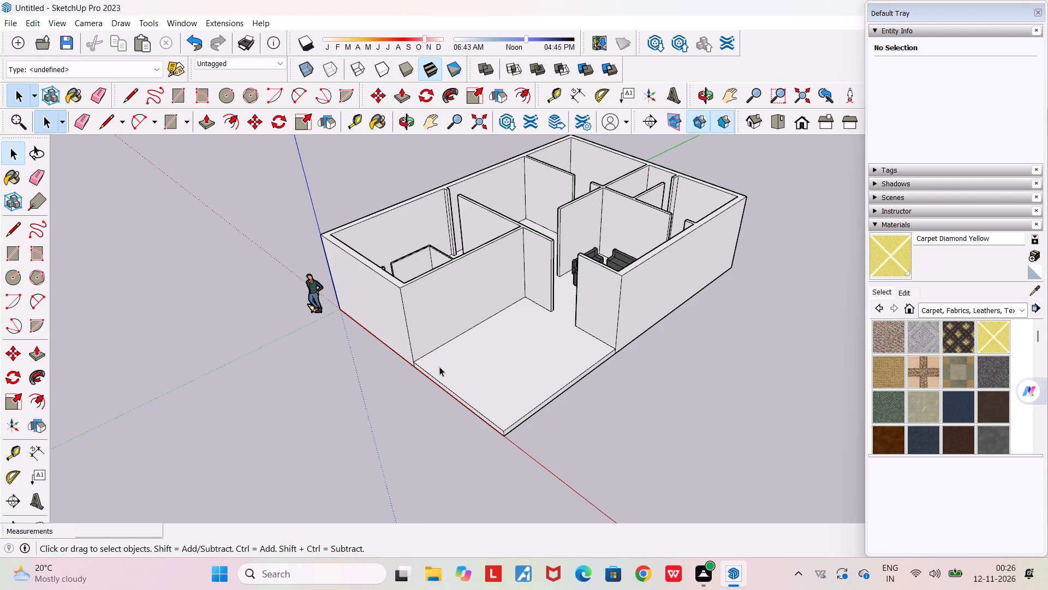
Draw a floor rectangle about 2.5 m by 0.2 m along the base of the living room's outer wall, beyond the sofas.
{"action": "middle_click_drag", "start_coordinate": [434, 366], "coordinate": [504, 430]}
{"action": "scroll", "coordinate": [504, 429], "scroll_direction": "down", "scroll_amount": 5}
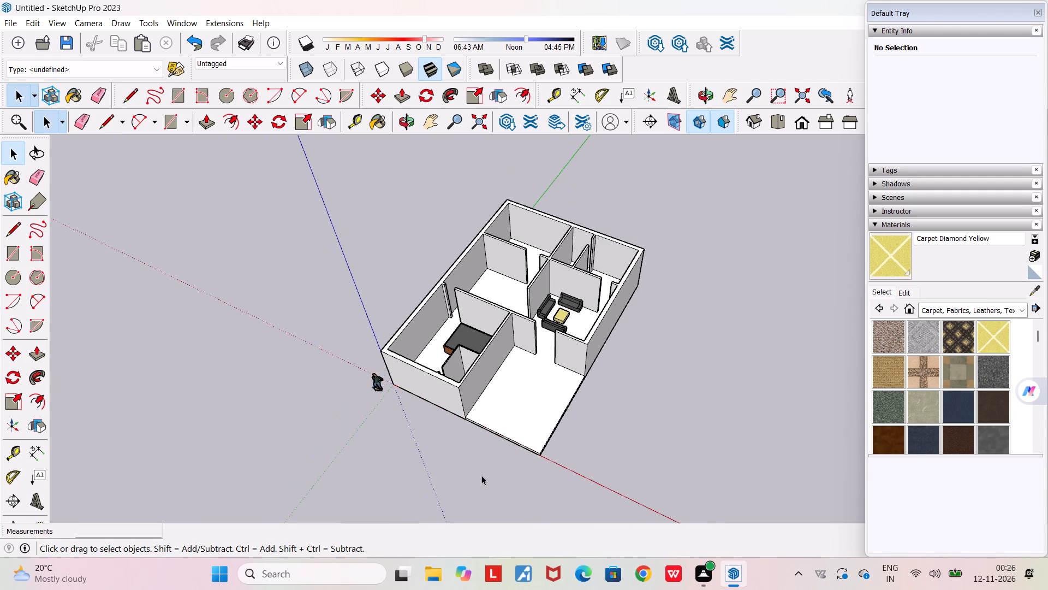
{"action": "scroll", "coordinate": [480, 477], "scroll_direction": "up", "scroll_amount": 4}
{"action": "middle_click_drag", "start_coordinate": [492, 478], "coordinate": [624, 494]}
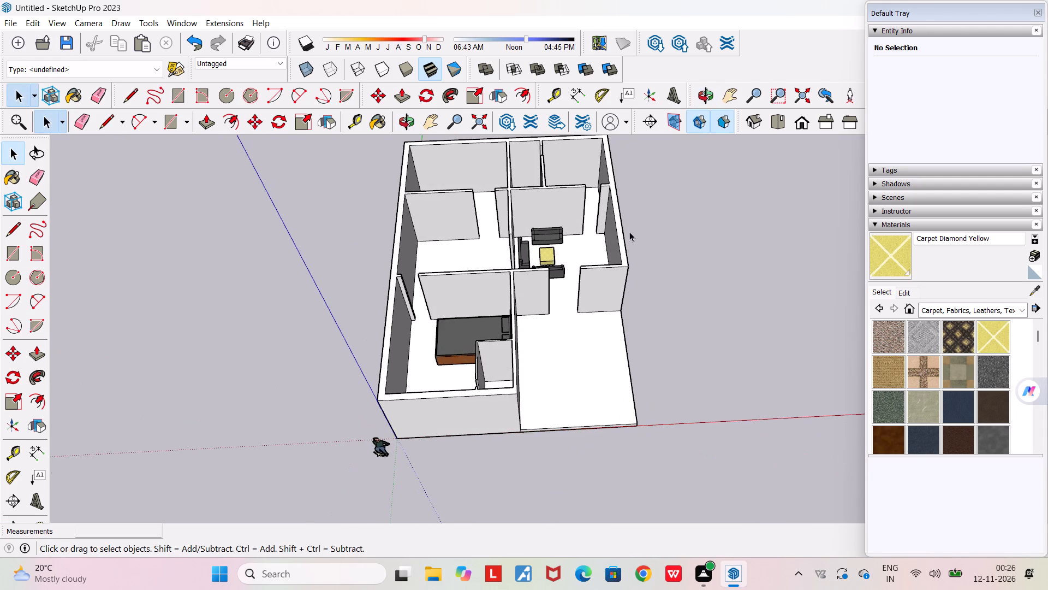
{"action": "scroll", "coordinate": [629, 232], "scroll_direction": "up", "scroll_amount": 4}
{"action": "middle_click_drag", "start_coordinate": [579, 306], "coordinate": [949, 251]}
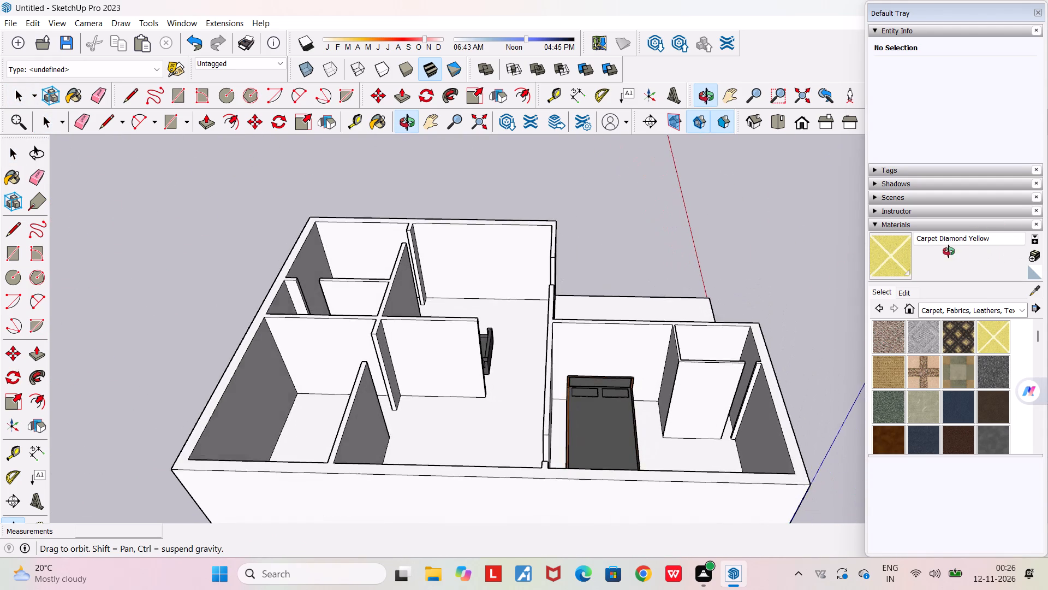
{"action": "middle_click_drag", "start_coordinate": [949, 251], "coordinate": [950, 245]}
{"action": "scroll", "coordinate": [470, 261], "scroll_direction": "up", "scroll_amount": 9}
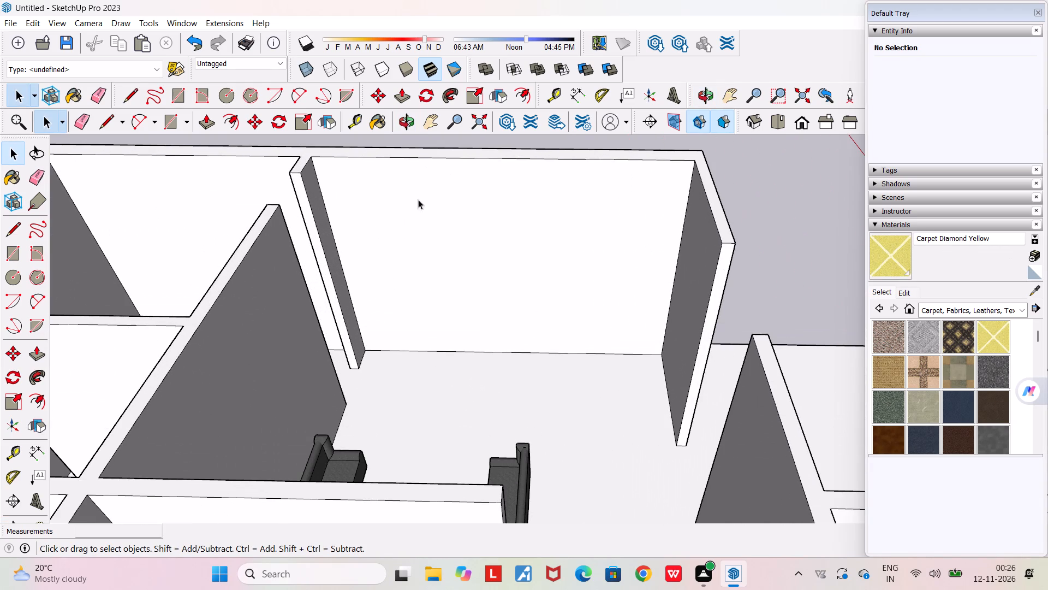
{"action": "left_click", "coordinate": [172, 95]}
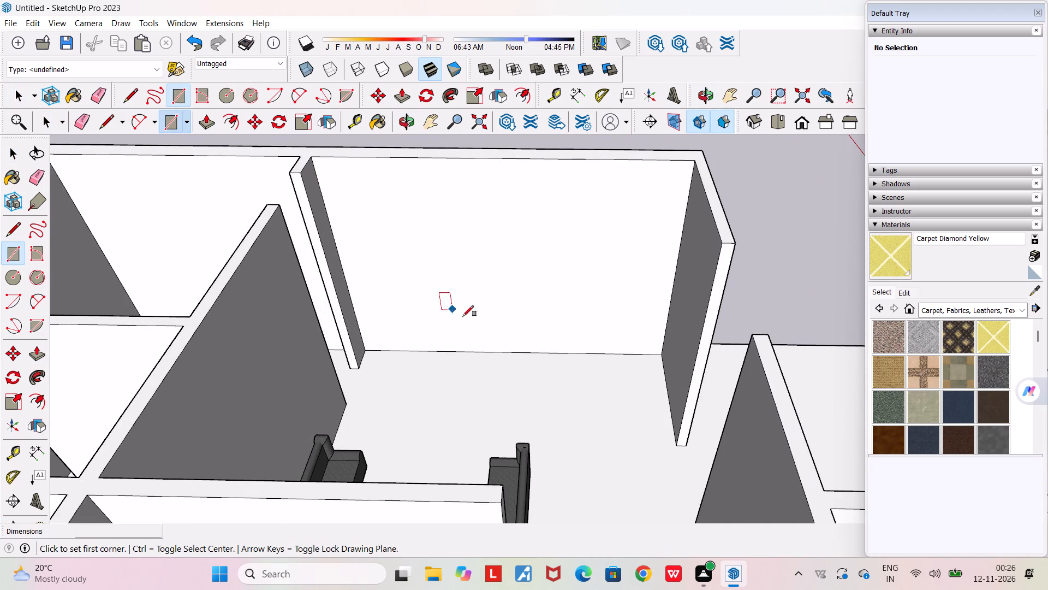
{"action": "left_click", "coordinate": [438, 353]}
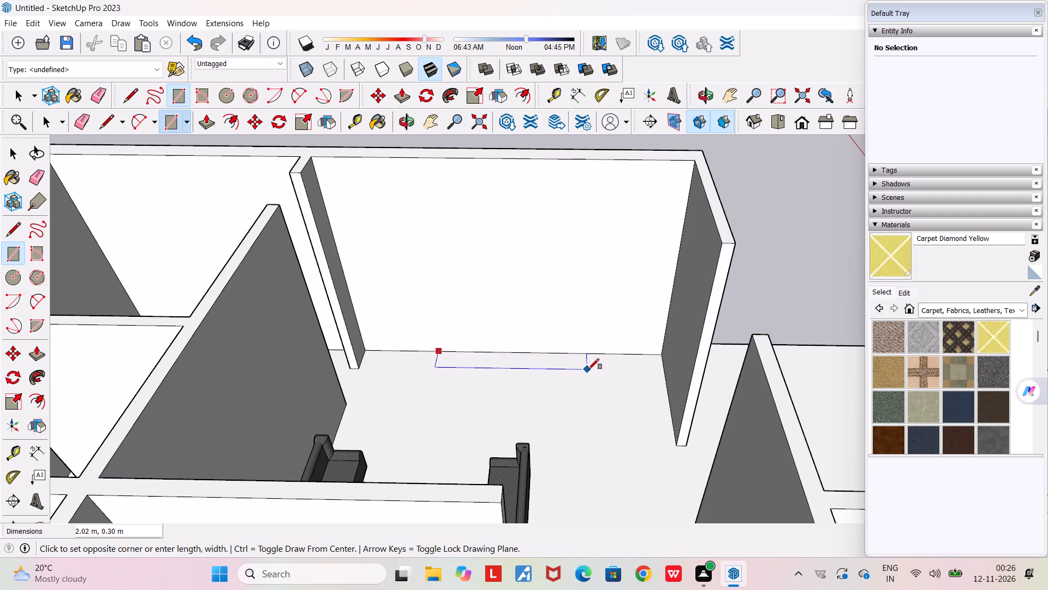
{"action": "left_click", "coordinate": [626, 366]}
Extend the floor rectangle lengthwise along the wall by about 0.37 m with an adjoining rectangle and erase the dividing edge.
{"action": "scroll", "coordinate": [587, 350], "scroll_direction": "up", "scroll_amount": 1}
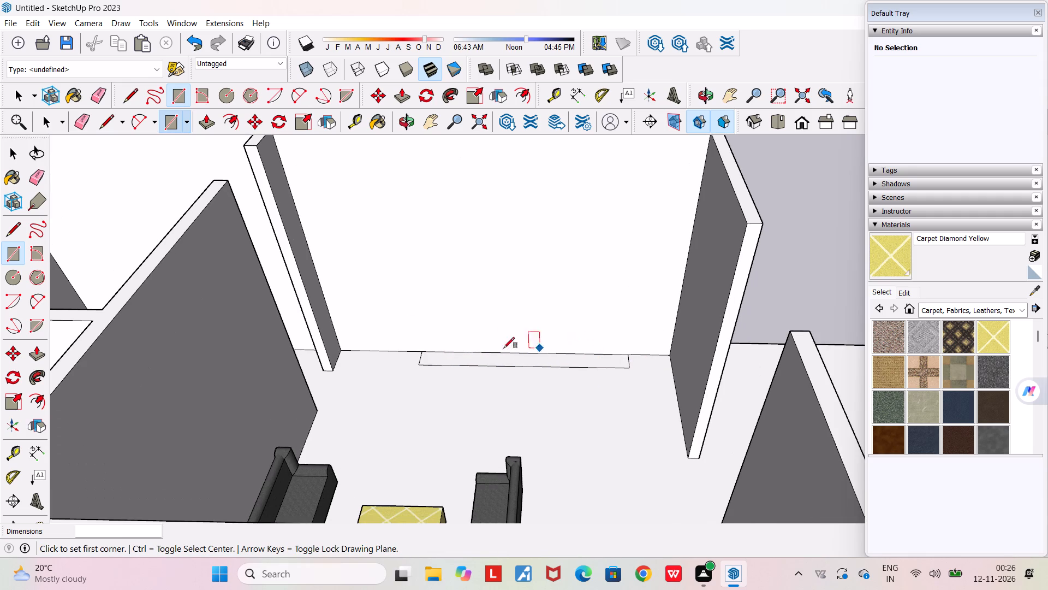
{"action": "scroll", "coordinate": [410, 351], "scroll_direction": "up", "scroll_amount": 6}
{"action": "left_click", "coordinate": [430, 376]}
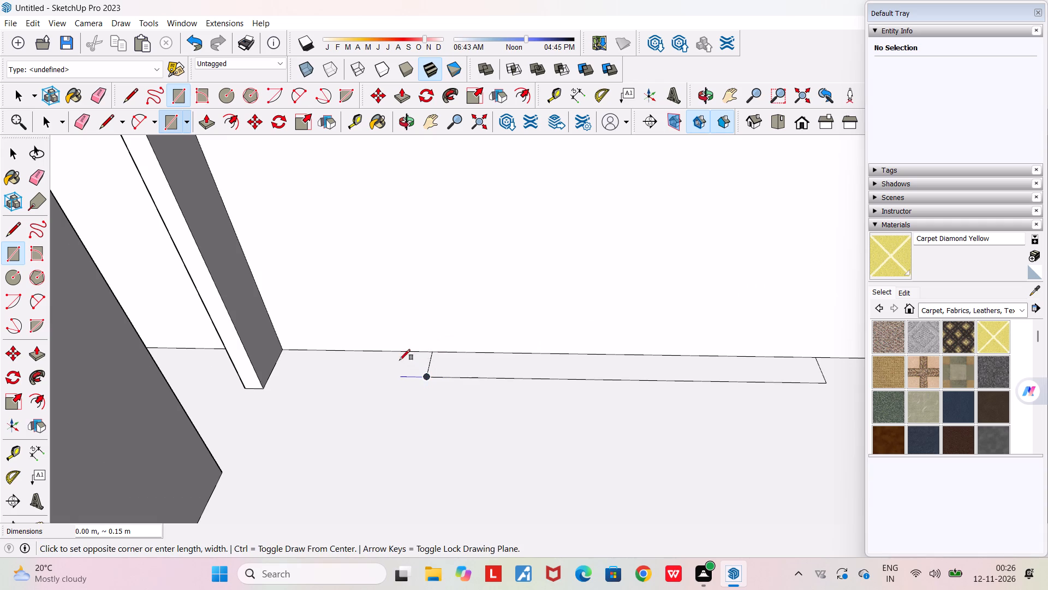
{"action": "left_click", "coordinate": [379, 350]}
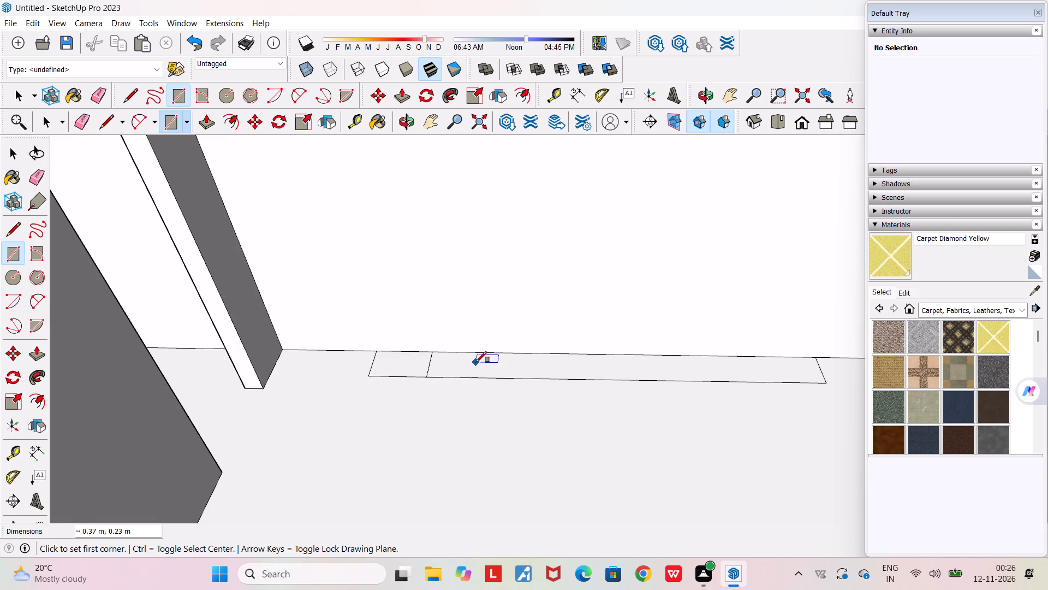
{"action": "key", "text": "e"}
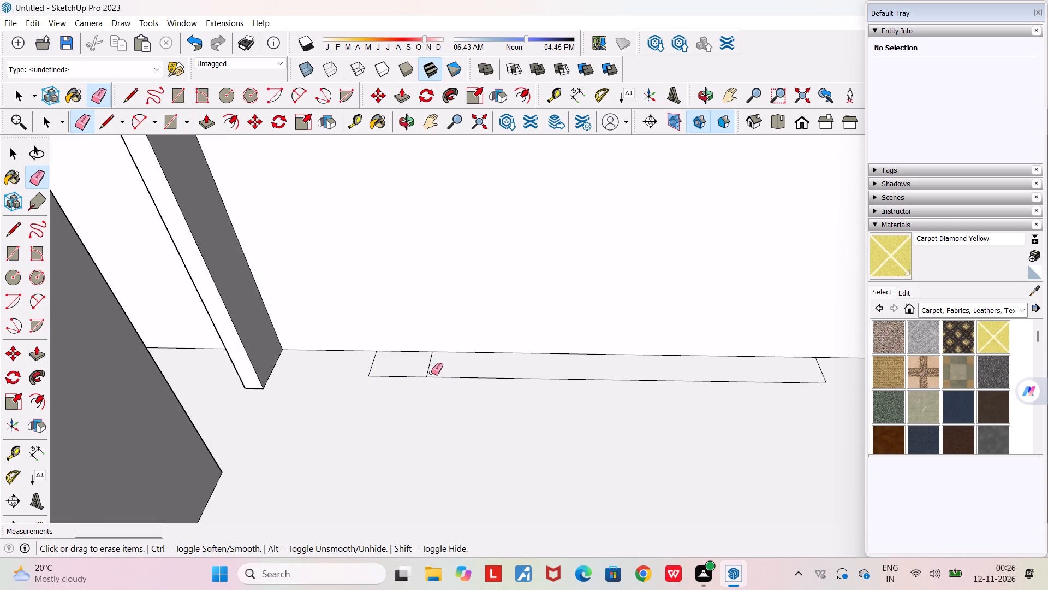
{"action": "left_click", "coordinate": [431, 371]}
Push/Pull the narrow floor rectangle up about 1.3 m to form a low block against the wall.
{"action": "scroll", "coordinate": [434, 361], "scroll_direction": "down", "scroll_amount": 9}
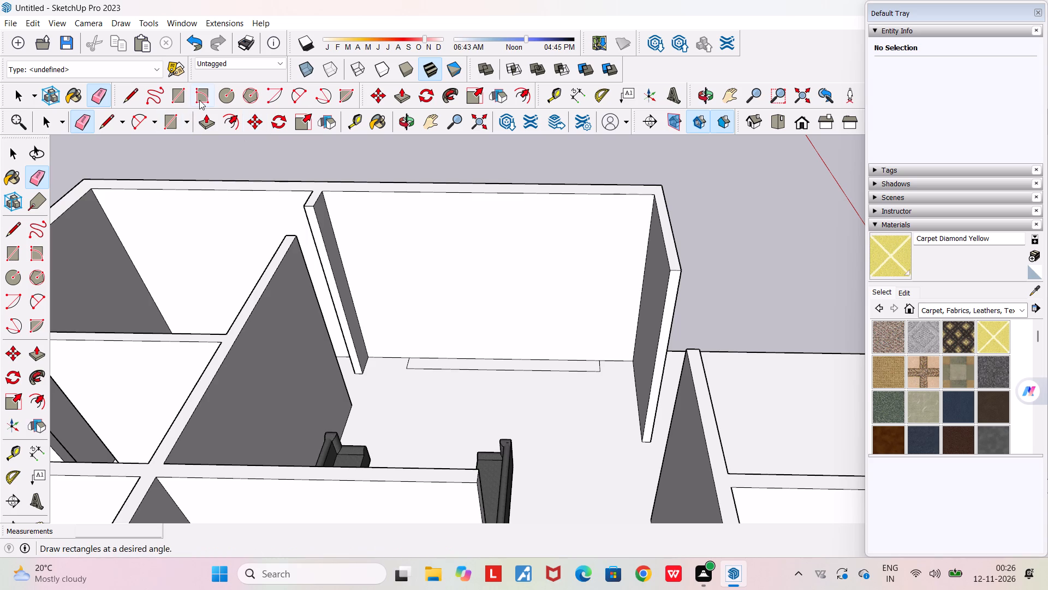
{"action": "left_click", "coordinate": [206, 127]}
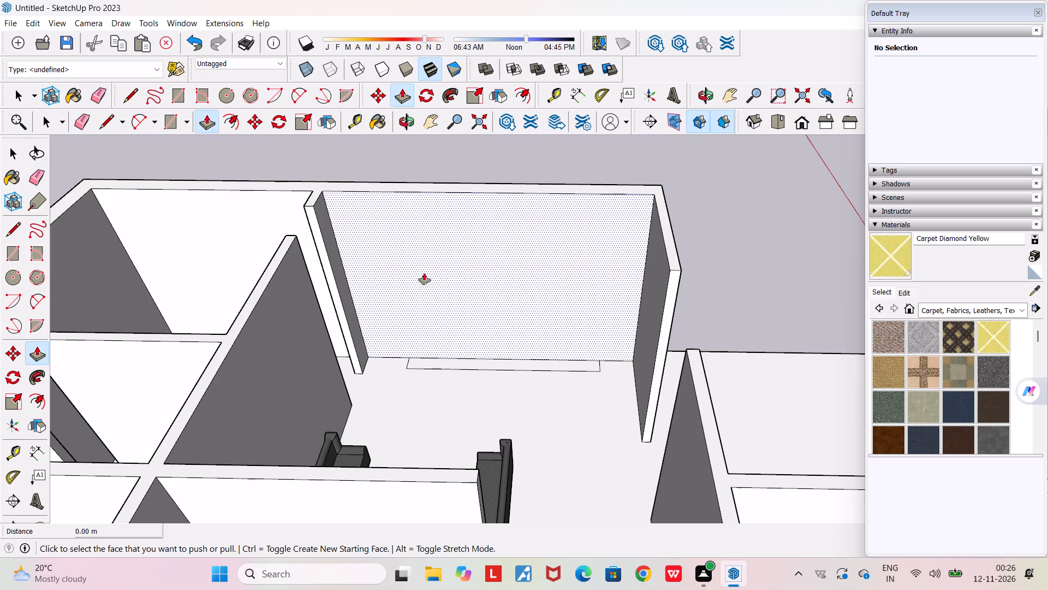
{"action": "scroll", "coordinate": [479, 366], "scroll_direction": "up", "scroll_amount": 5}
{"action": "left_click", "coordinate": [478, 359]}
{"action": "scroll", "coordinate": [476, 310], "scroll_direction": "down", "scroll_amount": 5}
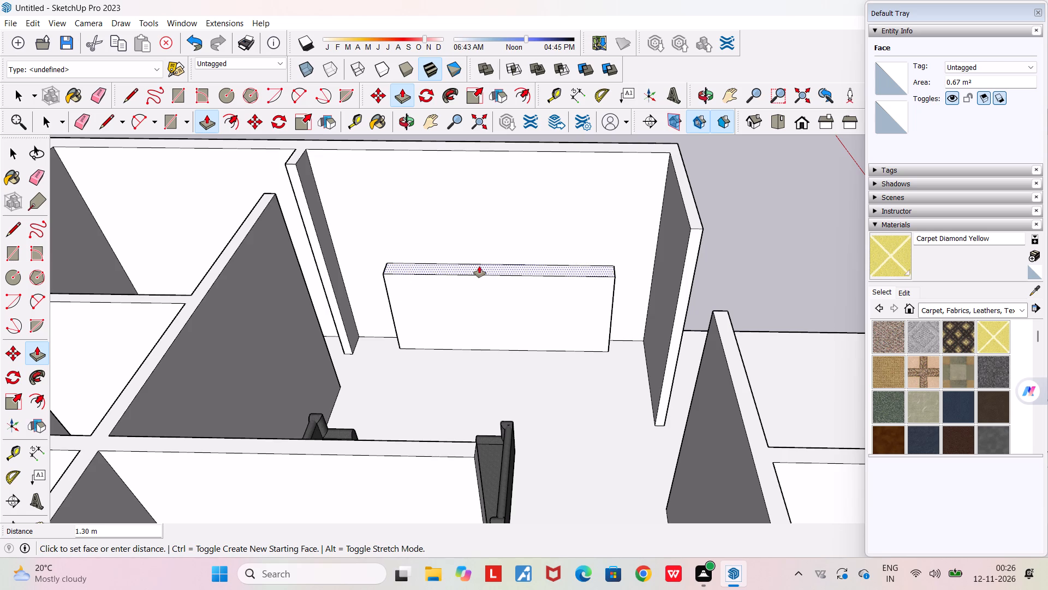
{"action": "left_click", "coordinate": [479, 266]}
Place a guide across the block's top about 0.5 m in from its short edge nearest the open floor area.
{"action": "middle_click_drag", "start_coordinate": [531, 272], "coordinate": [687, 223]}
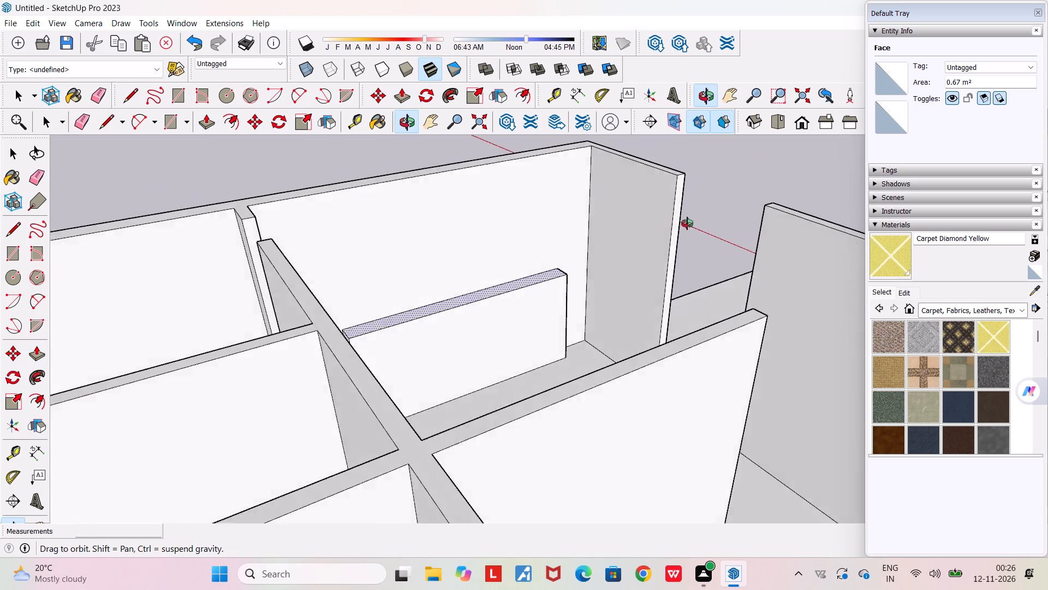
{"action": "middle_click_drag", "start_coordinate": [687, 223], "coordinate": [700, 226]}
{"action": "middle_click_drag", "start_coordinate": [533, 312], "coordinate": [444, 332]}
{"action": "scroll", "coordinate": [517, 274], "scroll_direction": "up", "scroll_amount": 3}
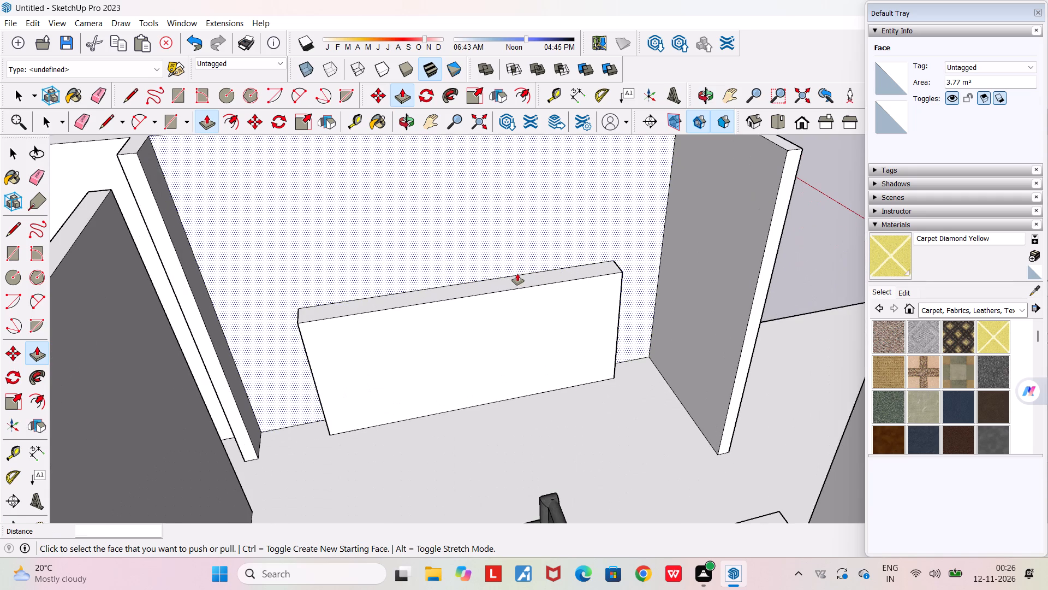
{"action": "key", "text": "space"}
{"action": "scroll", "coordinate": [544, 259], "scroll_direction": "up", "scroll_amount": 4}
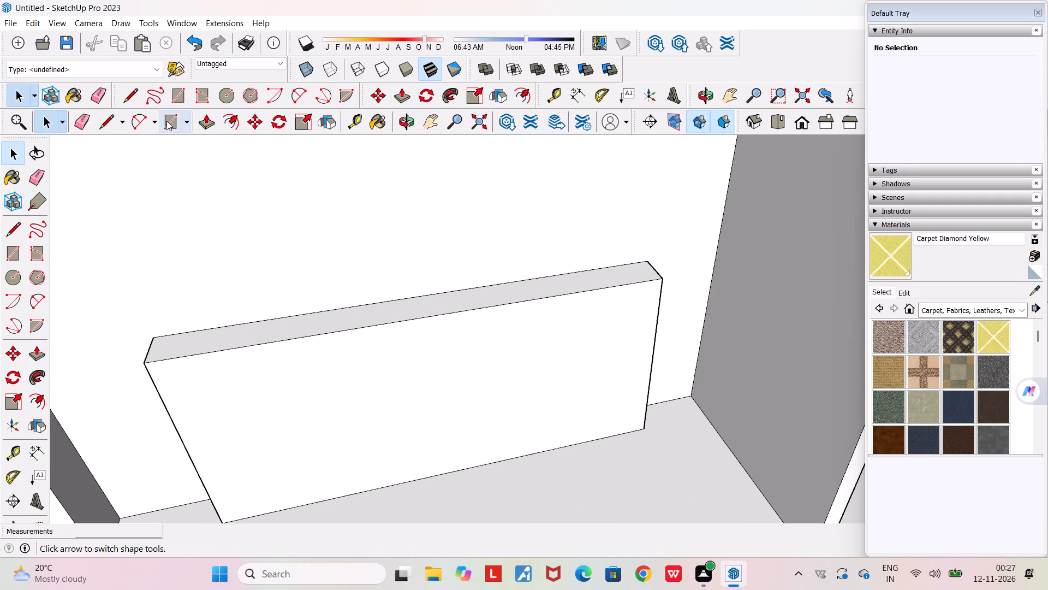
{"action": "left_click", "coordinate": [132, 98]}
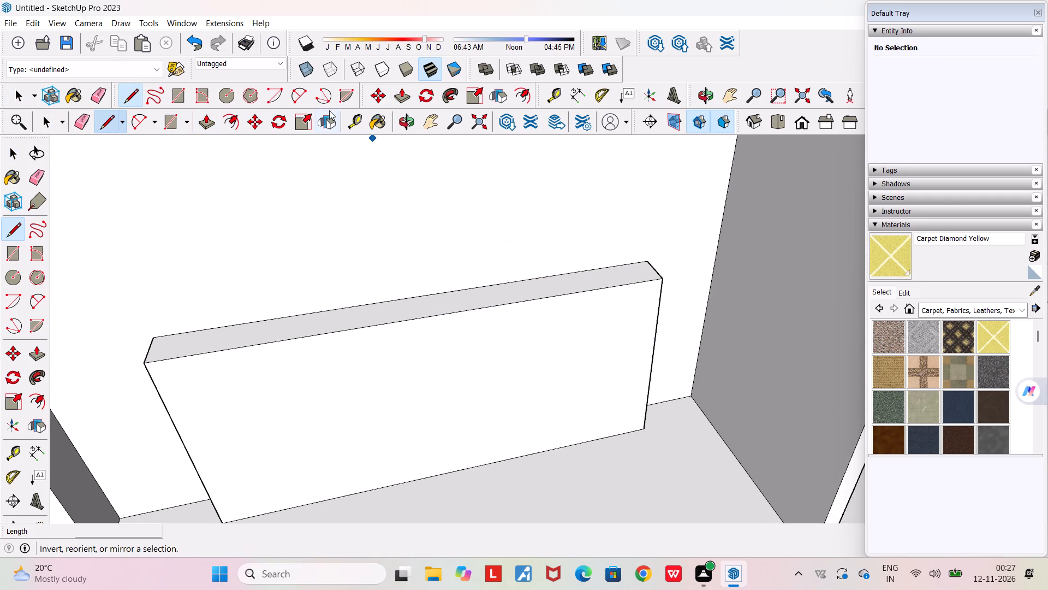
{"action": "left_click", "coordinate": [355, 126]}
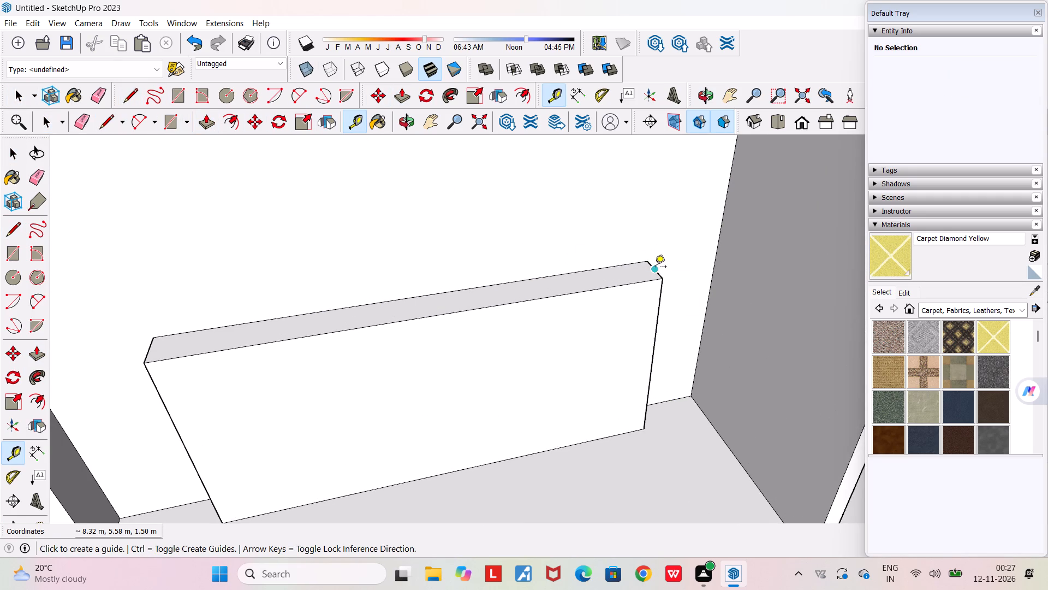
{"action": "left_click", "coordinate": [656, 268]}
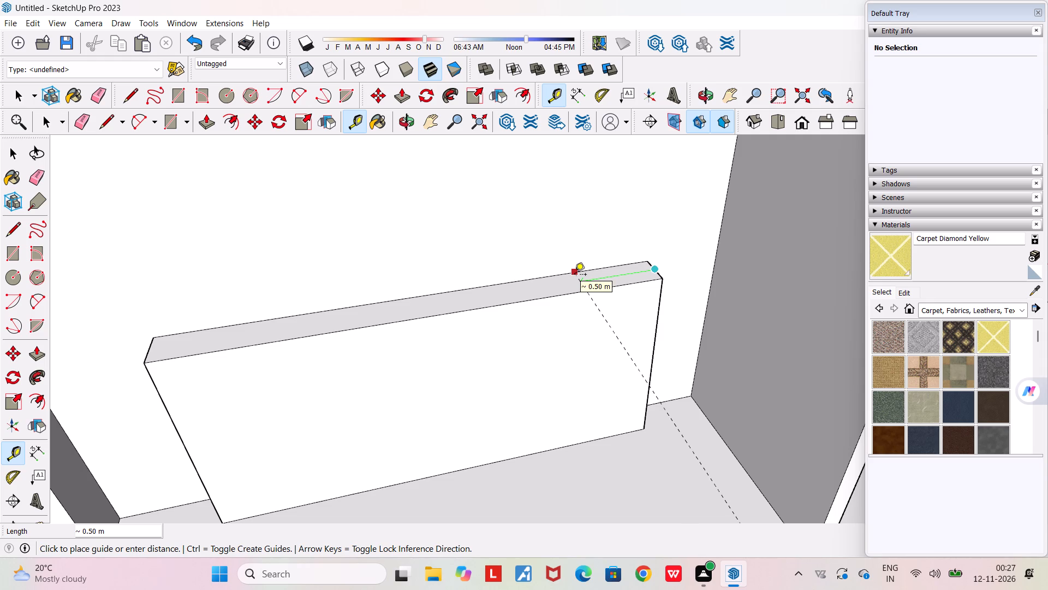
{"action": "left_click", "coordinate": [575, 275]}
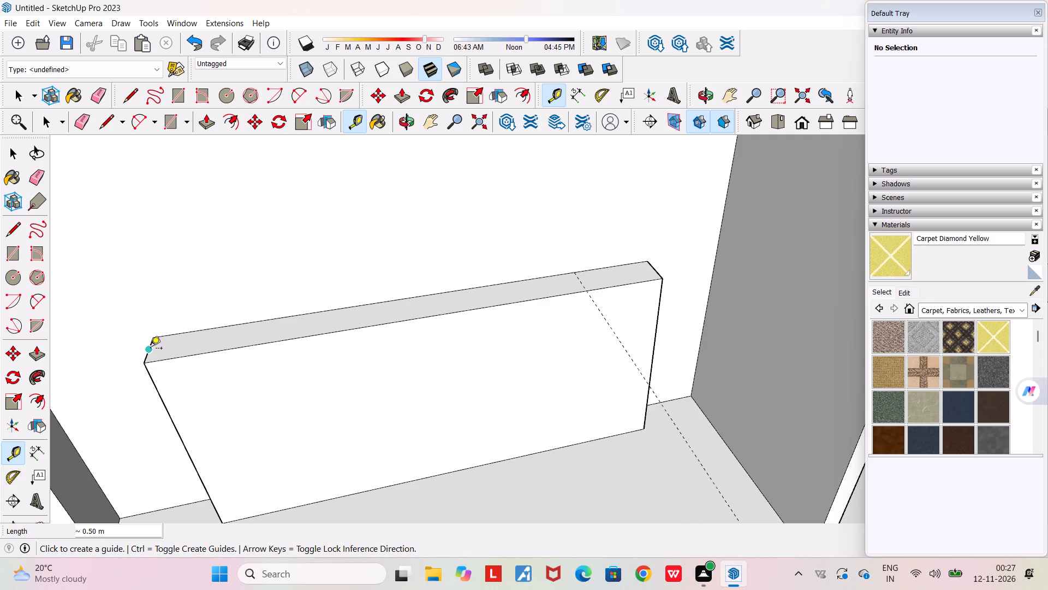
Place a second guide across the block's top about 0.5 m in from its opposite short edge.
{"action": "left_click", "coordinate": [150, 349]}
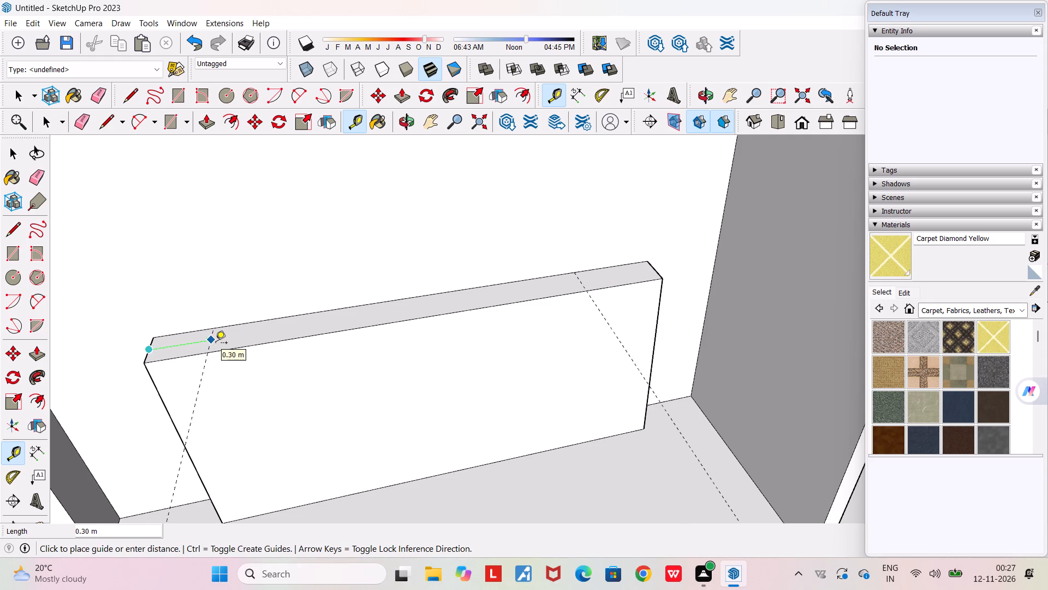
{"action": "left_click", "coordinate": [252, 338]}
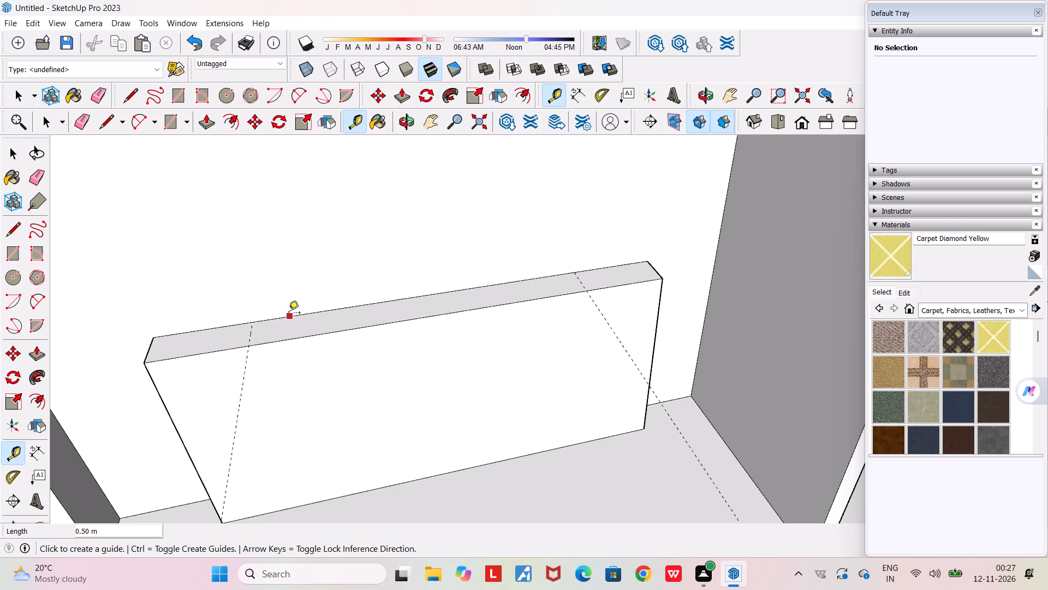
Draw two lines across the block's top along both guides, separating an end section at each side.
{"action": "scroll", "coordinate": [289, 314], "scroll_direction": "down", "scroll_amount": 3}
{"action": "middle_click_drag", "start_coordinate": [293, 322], "coordinate": [501, 305]}
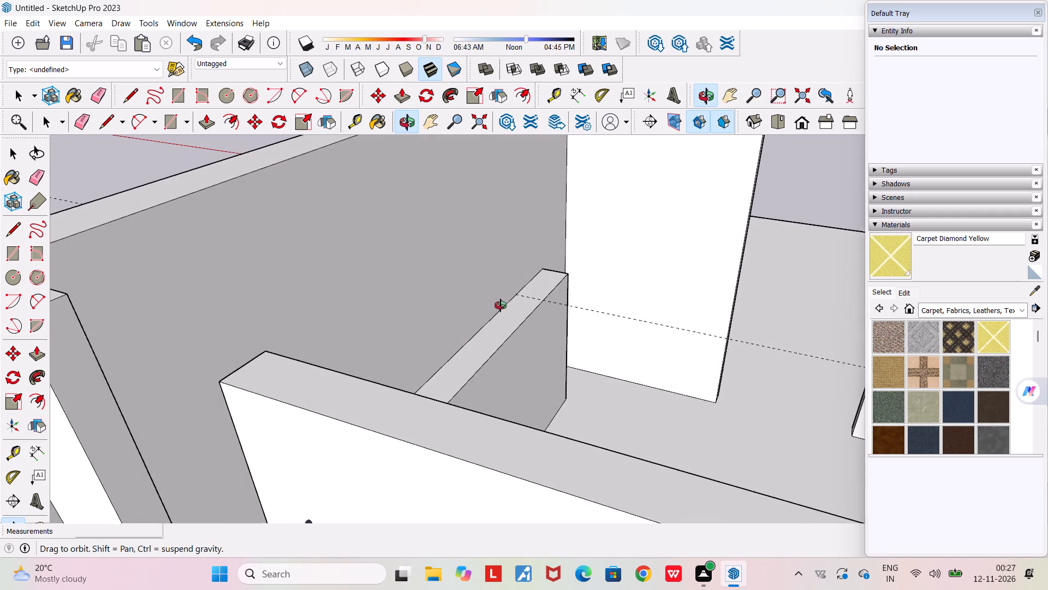
{"action": "middle_click_drag", "start_coordinate": [501, 305], "coordinate": [486, 353]}
{"action": "scroll", "coordinate": [485, 340], "scroll_direction": "down", "scroll_amount": 2}
{"action": "middle_click_drag", "start_coordinate": [483, 340], "coordinate": [462, 338]}
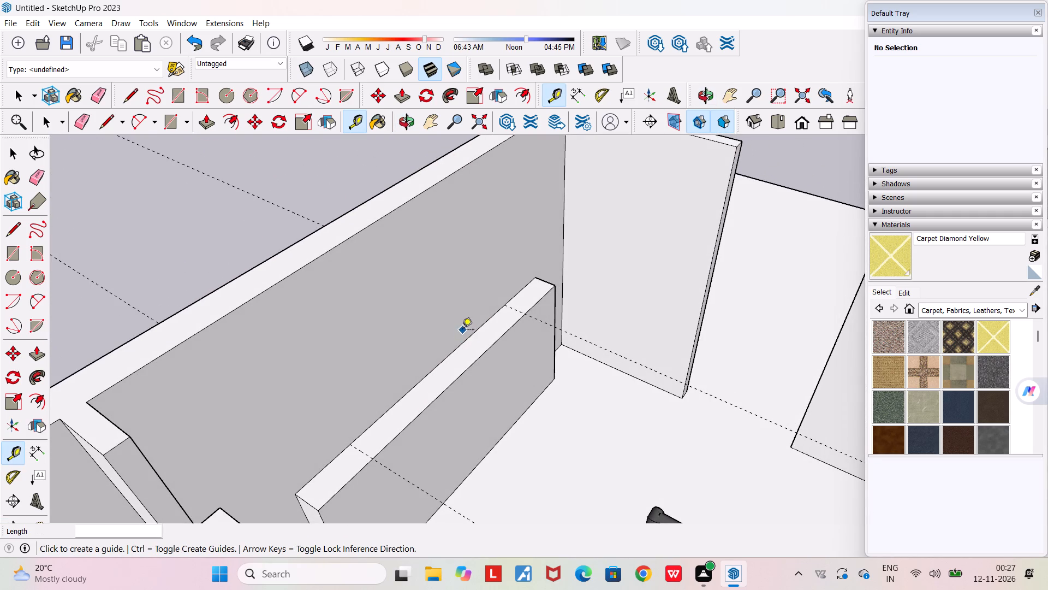
{"action": "left_click", "coordinate": [128, 101]}
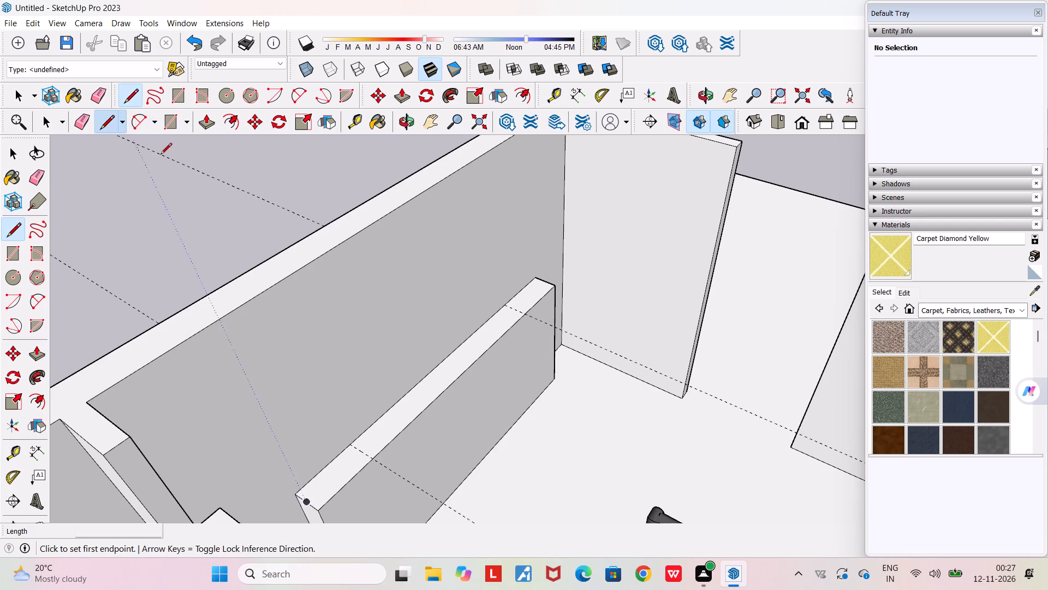
{"action": "scroll", "coordinate": [353, 447], "scroll_direction": "up", "scroll_amount": 5}
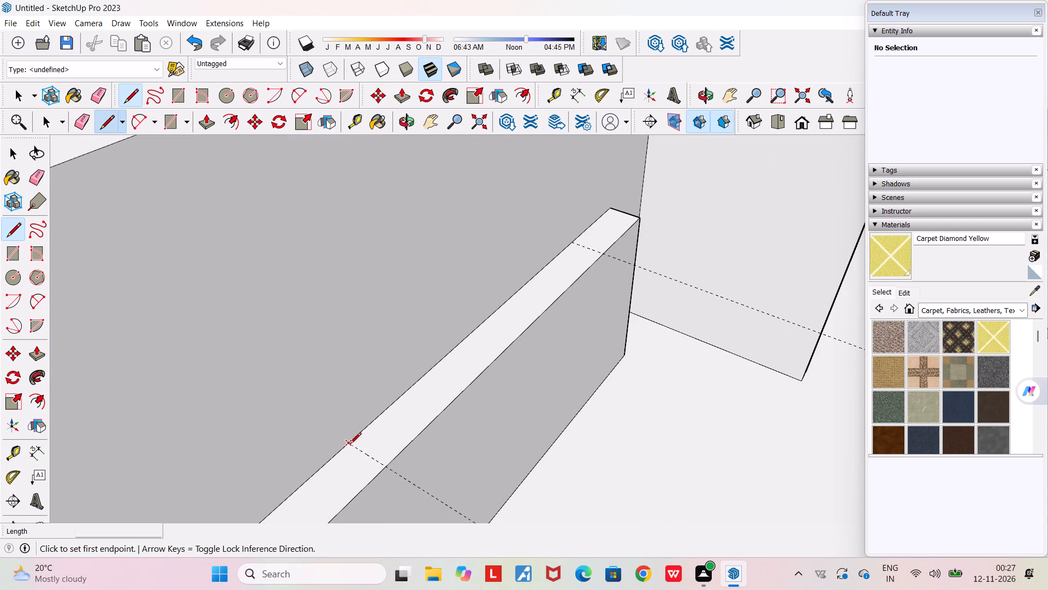
{"action": "left_click", "coordinate": [349, 445]}
{"action": "left_click", "coordinate": [381, 472]}
{"action": "left_click", "coordinate": [573, 243]}
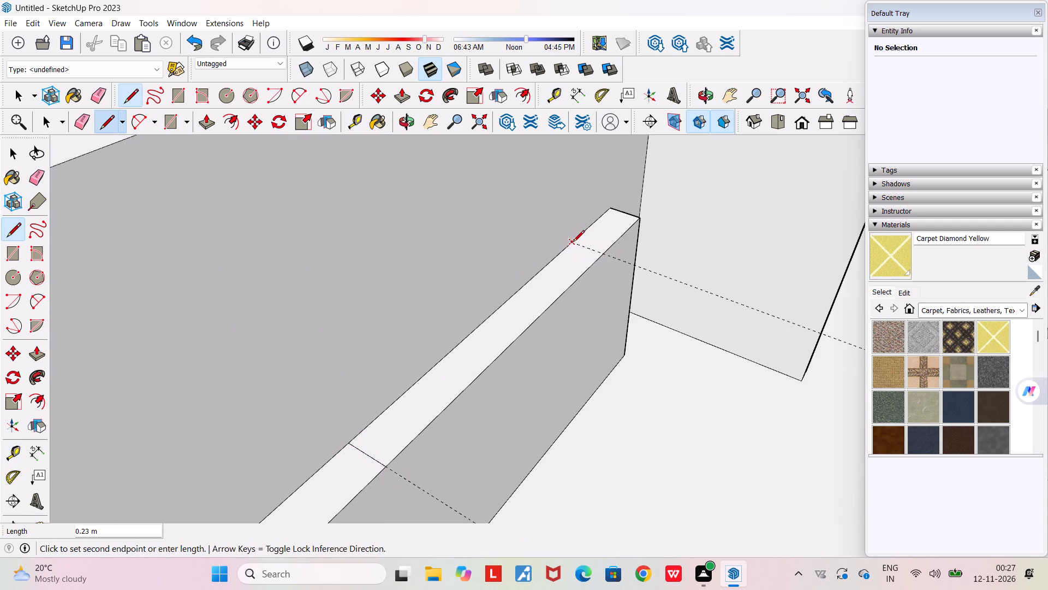
{"action": "left_click", "coordinate": [605, 251]}
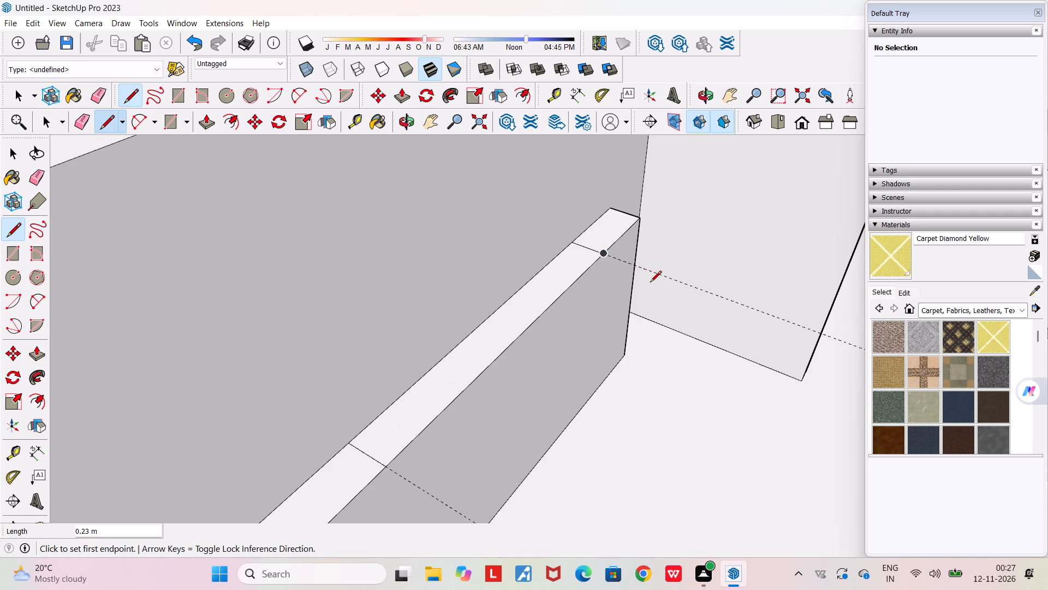
{"action": "scroll", "coordinate": [650, 283], "scroll_direction": "down", "scroll_amount": 6}
{"action": "key", "text": "space"}
Erase the two guides crossing the block's top.
{"action": "scroll", "coordinate": [647, 284], "scroll_direction": "down", "scroll_amount": 5}
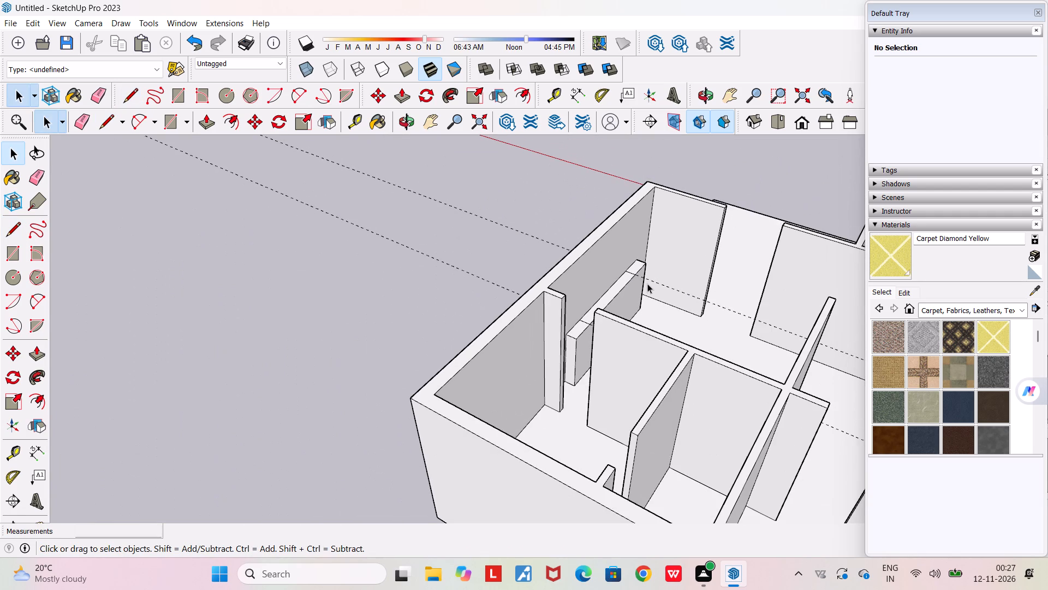
{"action": "scroll", "coordinate": [647, 284], "scroll_direction": "down", "scroll_amount": 6}
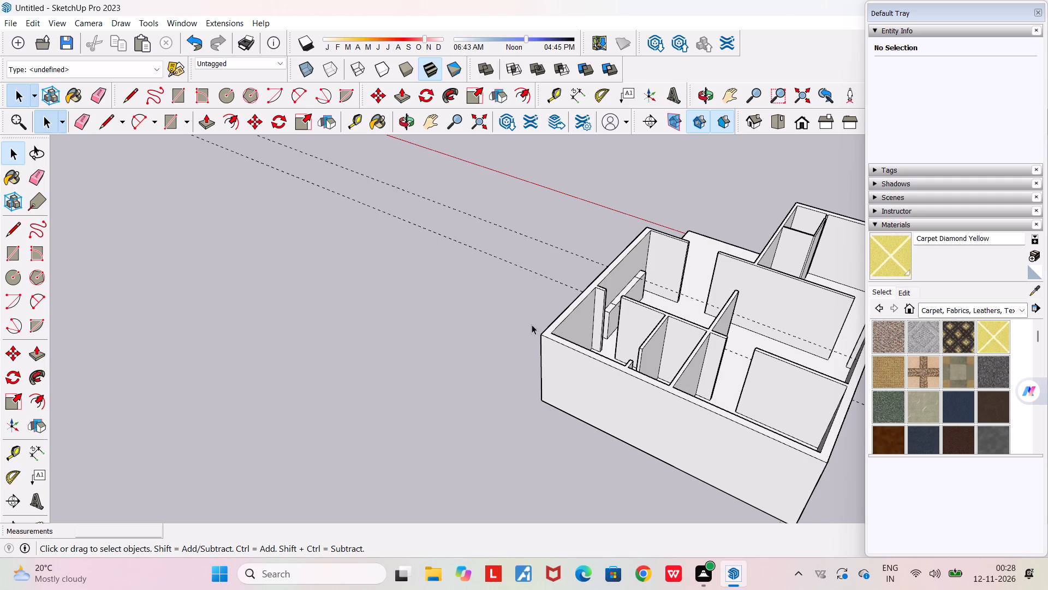
{"action": "key", "text": "e"}
{"action": "left_click_drag", "start_coordinate": [545, 223], "coordinate": [471, 284]}
{"action": "scroll", "coordinate": [633, 272], "scroll_direction": "up", "scroll_amount": 11}
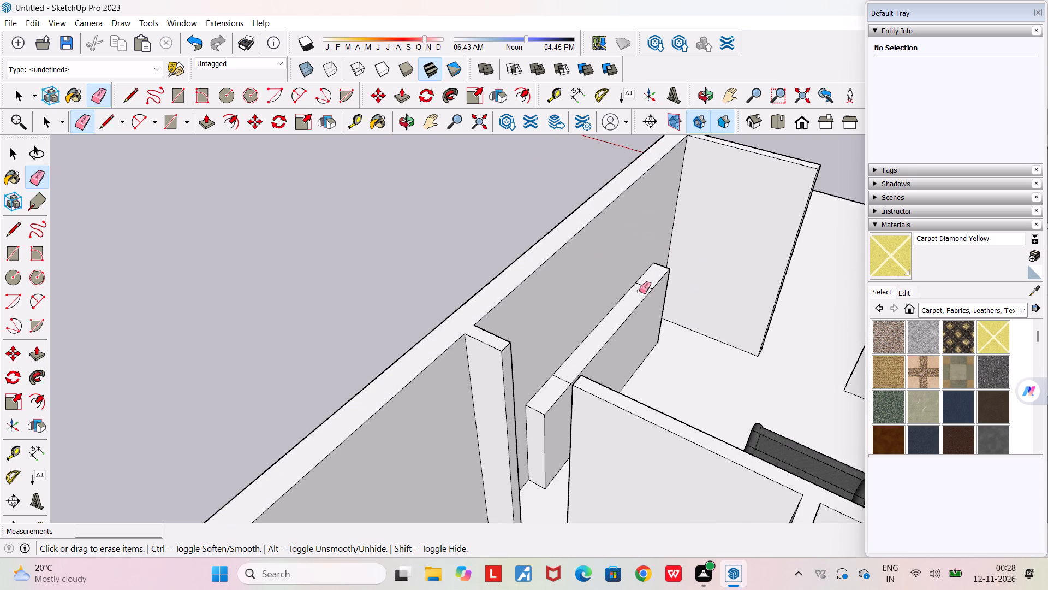
Push/Pull one end section of the block's top up about 1.05 m and repeat the same height on the other end section.
{"action": "scroll", "coordinate": [630, 318], "scroll_direction": "down", "scroll_amount": 1}
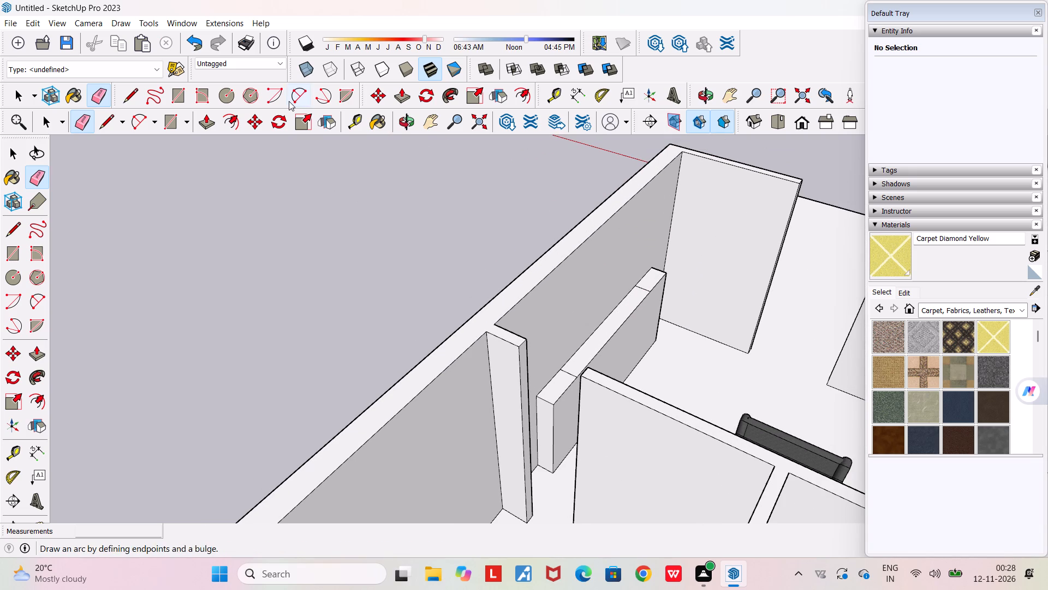
{"action": "left_click", "coordinate": [211, 120]}
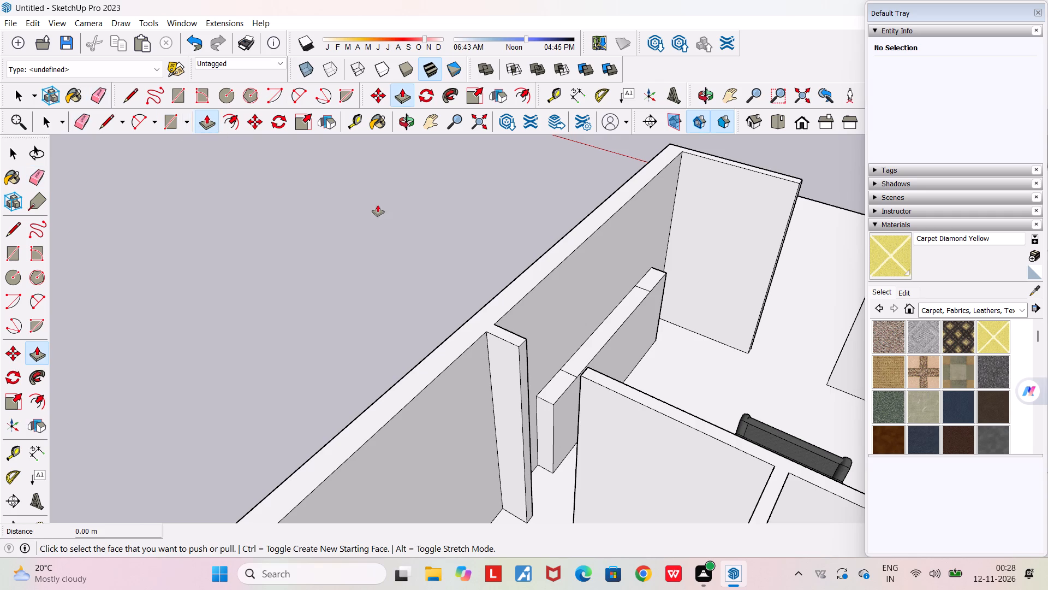
{"action": "scroll", "coordinate": [564, 399], "scroll_direction": "up", "scroll_amount": 4}
{"action": "left_click", "coordinate": [555, 376]}
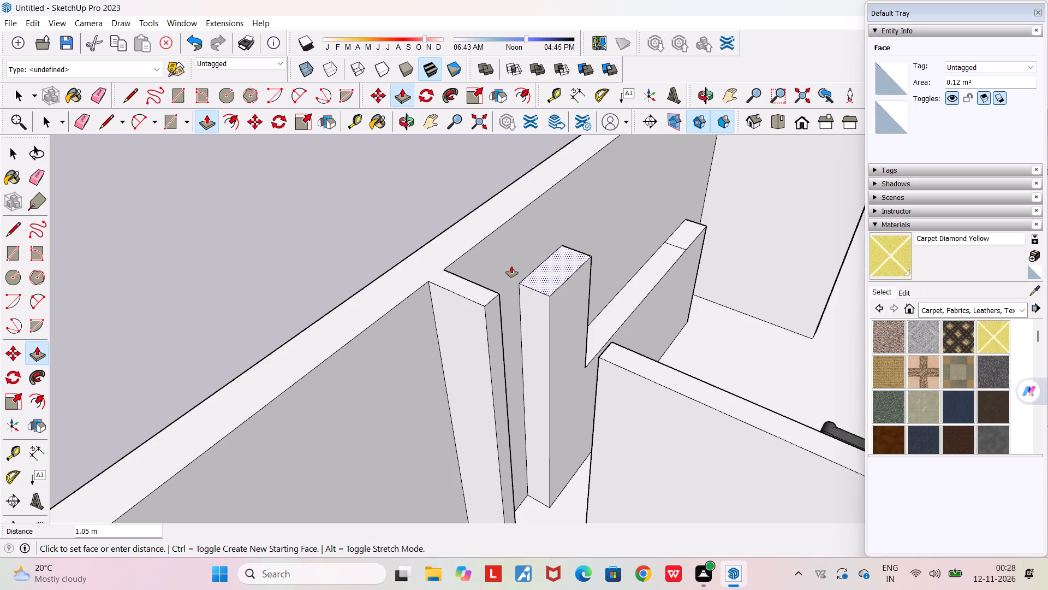
{"action": "left_click", "coordinate": [511, 266]}
{"action": "double_click", "coordinate": [681, 231]}
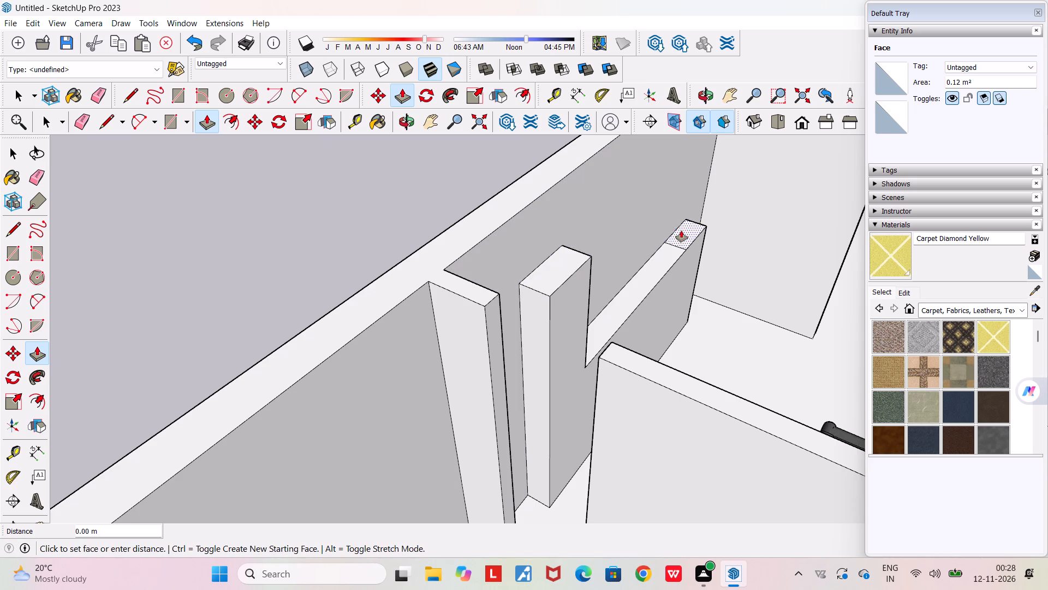
{"action": "scroll", "coordinate": [681, 229], "scroll_direction": "down", "scroll_amount": 1}
{"action": "middle_click_drag", "start_coordinate": [681, 229], "coordinate": [637, 228]}
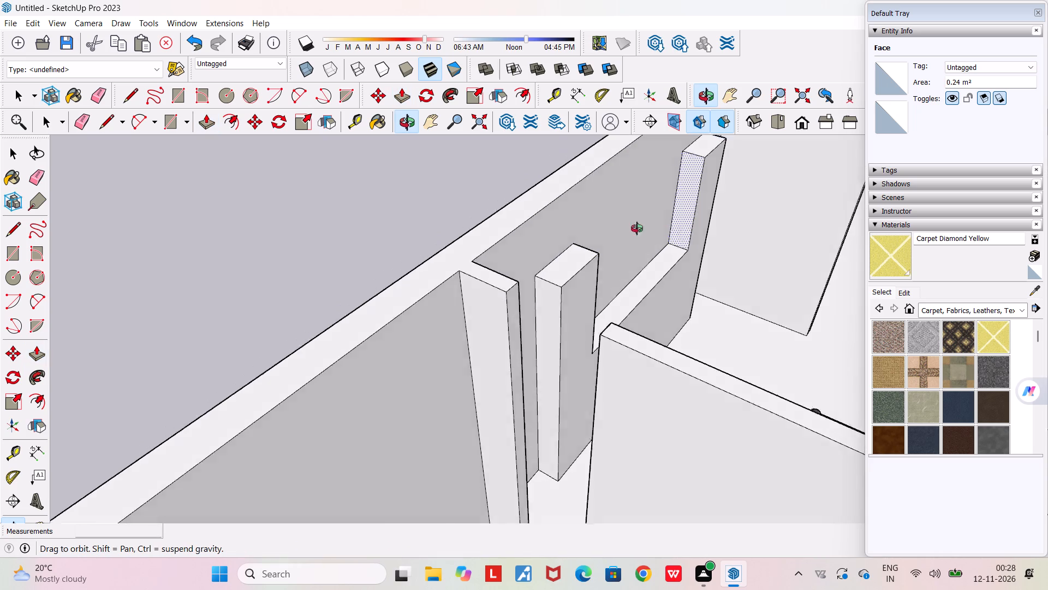
{"action": "middle_click_drag", "start_coordinate": [637, 228], "coordinate": [568, 222]}
{"action": "scroll", "coordinate": [568, 222], "scroll_direction": "down", "scroll_amount": 4}
{"action": "middle_click_drag", "start_coordinate": [591, 222], "coordinate": [475, 184]}
{"action": "scroll", "coordinate": [475, 184], "scroll_direction": "down", "scroll_amount": 3}
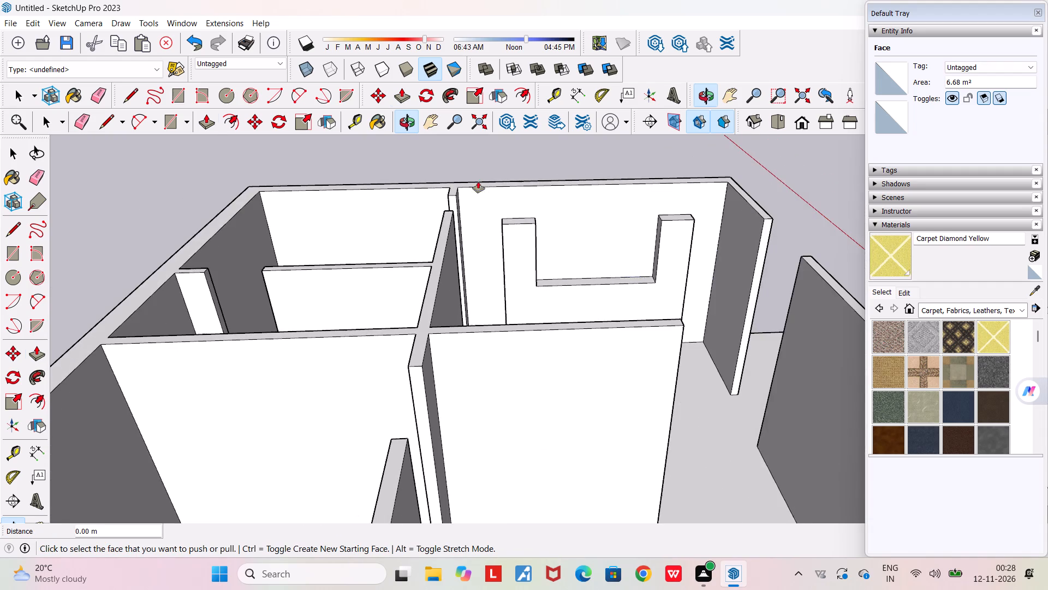
{"action": "scroll", "coordinate": [568, 208], "scroll_direction": "up", "scroll_amount": 4}
{"action": "scroll", "coordinate": [568, 208], "scroll_direction": "down", "scroll_amount": 3}
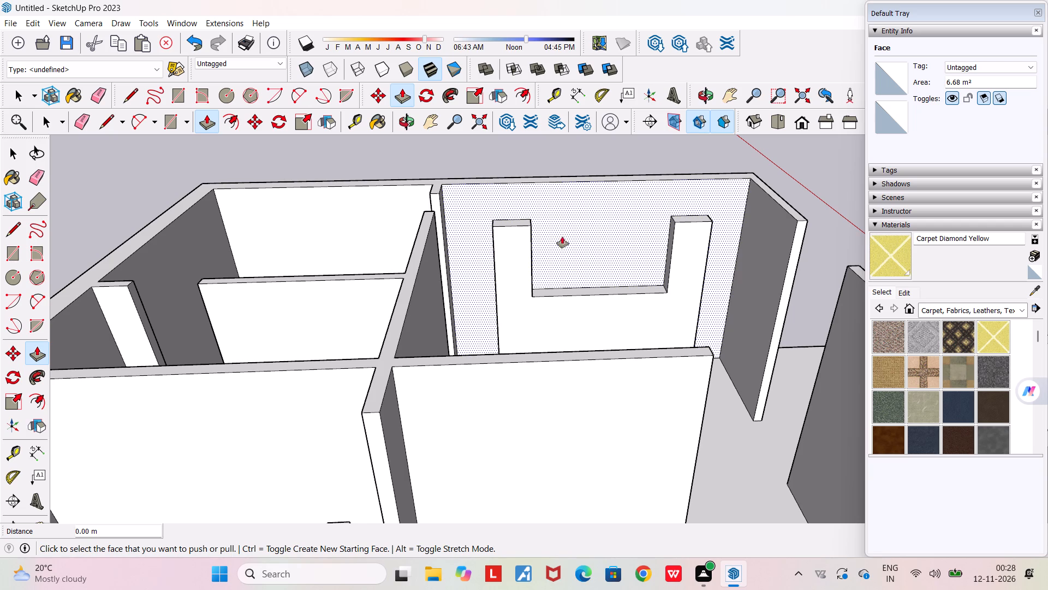
{"action": "key", "text": "space"}
Draw two vertical lines, each 1.30 m, on the block's front face from the pillars' inner corners down to the floor.
{"action": "scroll", "coordinate": [573, 274], "scroll_direction": "up", "scroll_amount": 4}
{"action": "middle_click_drag", "start_coordinate": [563, 274], "coordinate": [507, 223]}
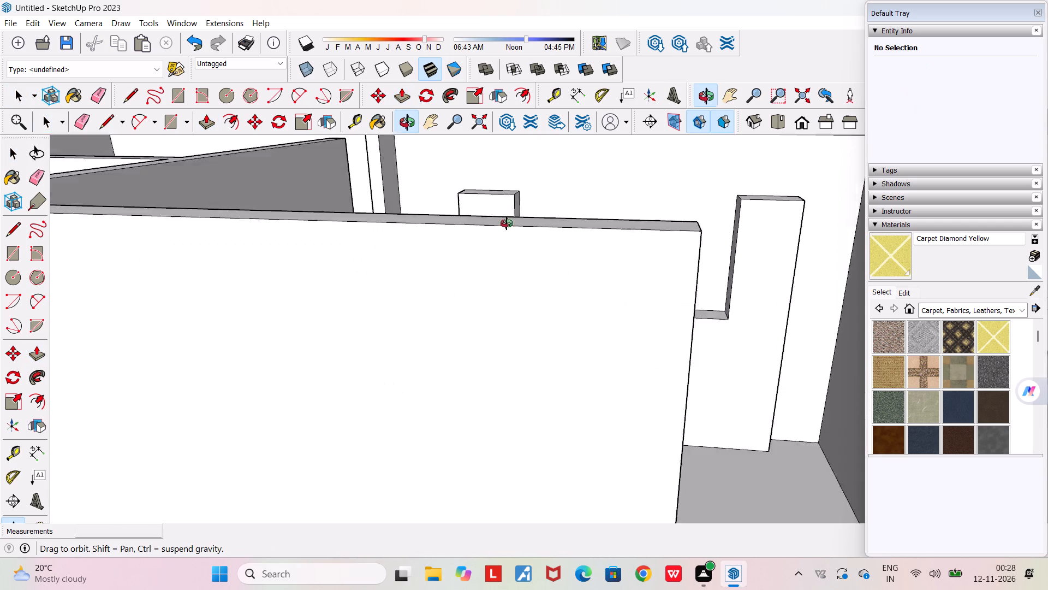
{"action": "middle_click_drag", "start_coordinate": [507, 223], "coordinate": [526, 265]}
{"action": "scroll", "coordinate": [526, 265], "scroll_direction": "down", "scroll_amount": 4}
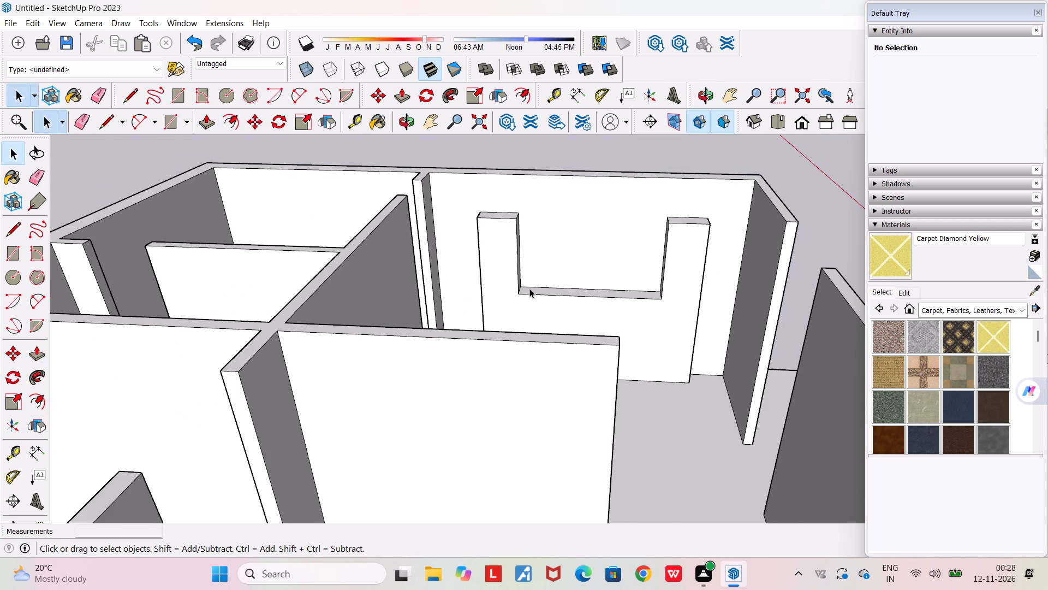
{"action": "scroll", "coordinate": [517, 324], "scroll_direction": "up", "scroll_amount": 4}
{"action": "middle_click_drag", "start_coordinate": [517, 324], "coordinate": [524, 350]}
{"action": "scroll", "coordinate": [519, 323], "scroll_direction": "up", "scroll_amount": 2}
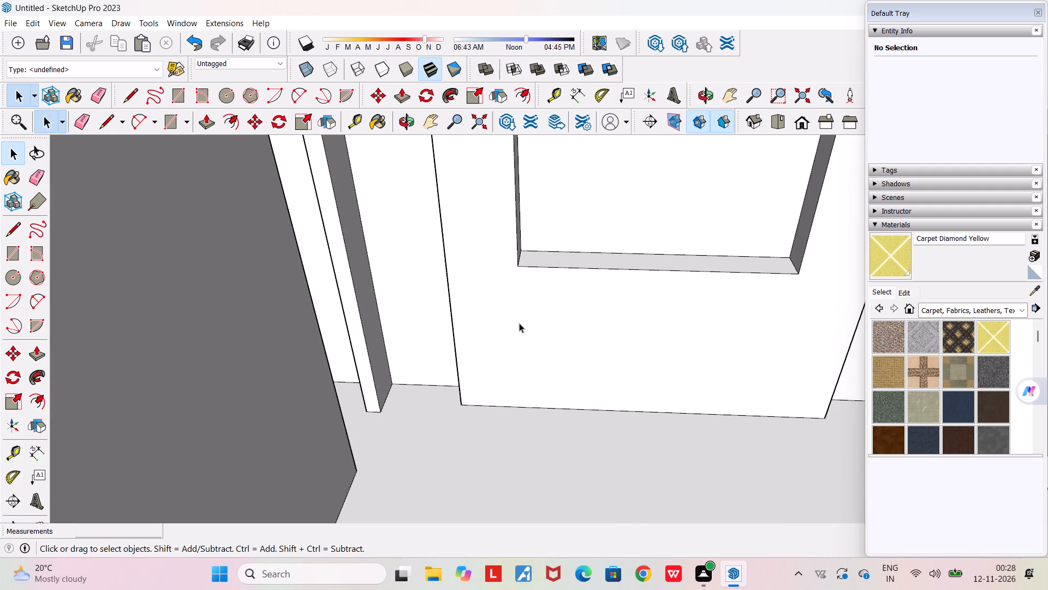
{"action": "middle_click_drag", "start_coordinate": [519, 315], "coordinate": [527, 314]}
{"action": "scroll", "coordinate": [527, 314], "scroll_direction": "down", "scroll_amount": 2}
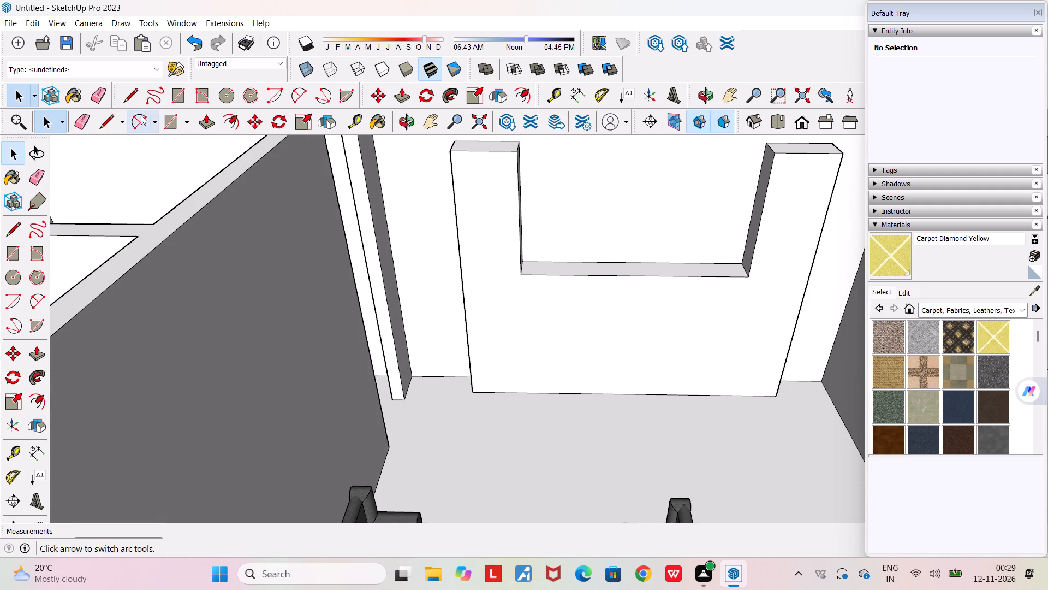
{"action": "left_click", "coordinate": [132, 94]}
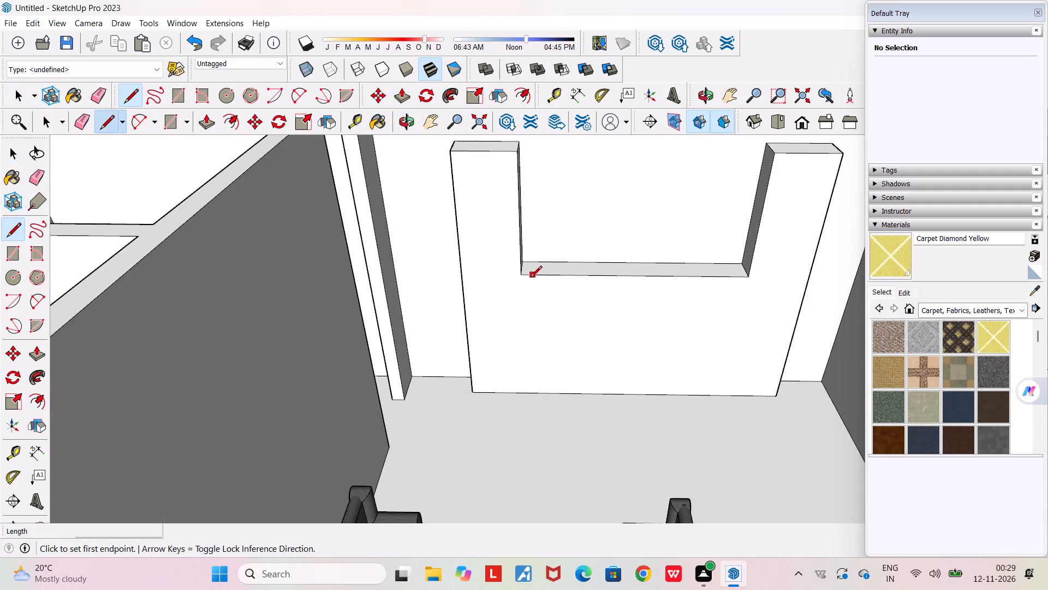
{"action": "left_click", "coordinate": [523, 277]}
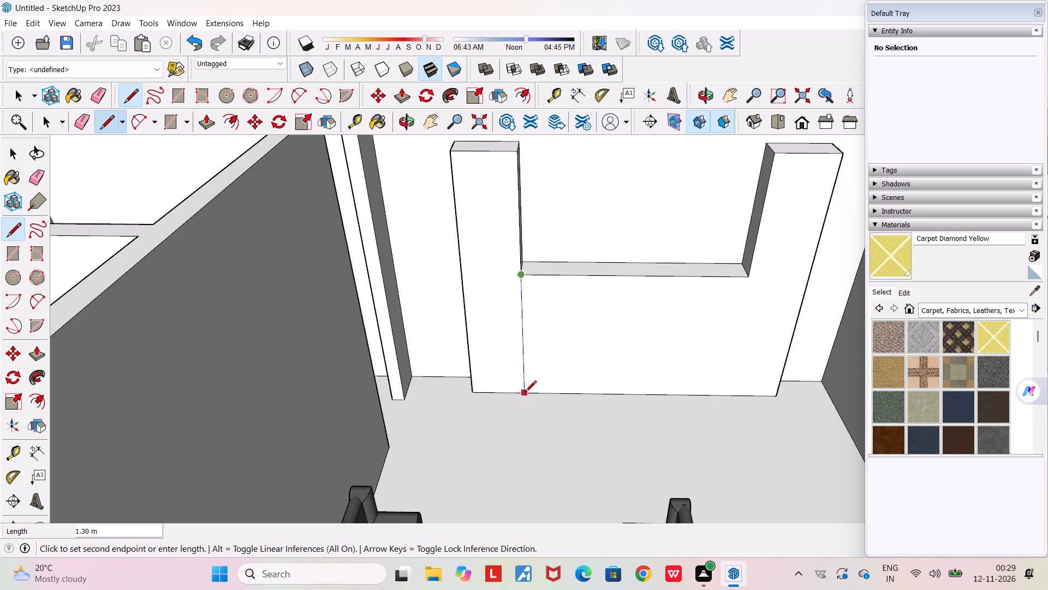
{"action": "left_click", "coordinate": [526, 392]}
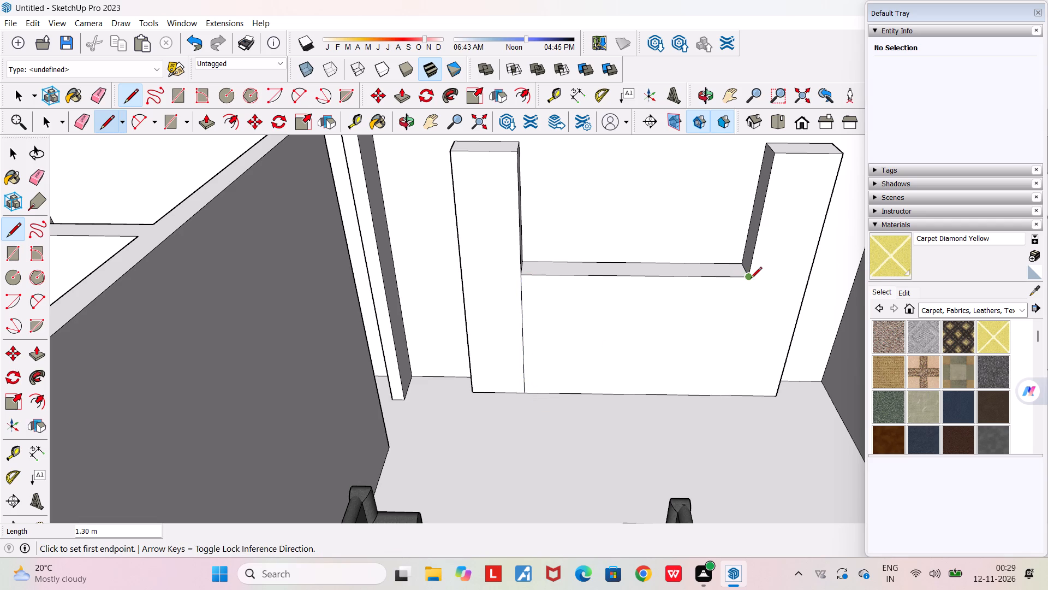
{"action": "left_click", "coordinate": [749, 278]}
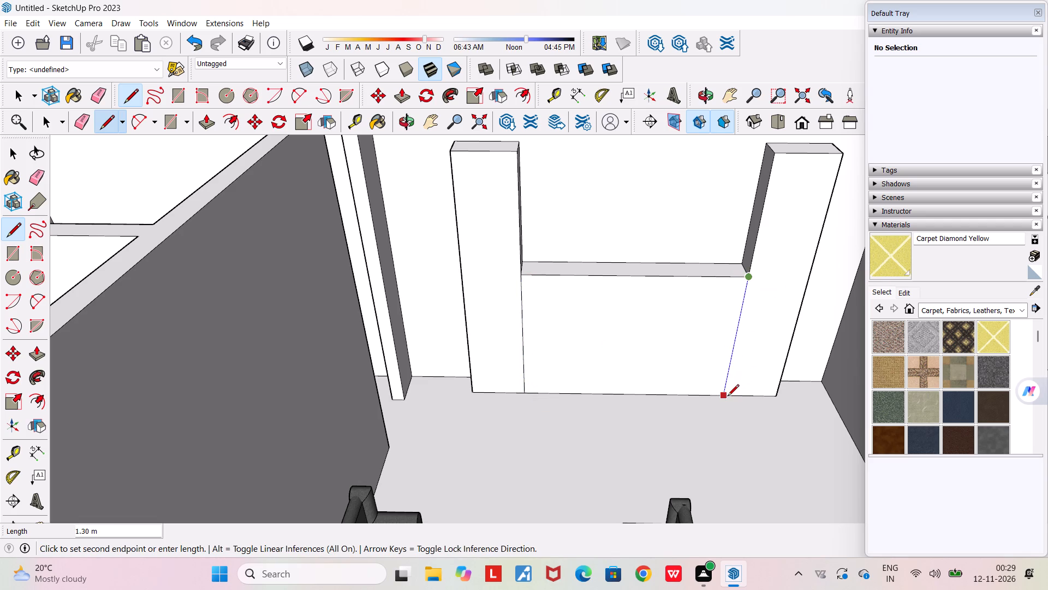
{"action": "left_click", "coordinate": [728, 396]}
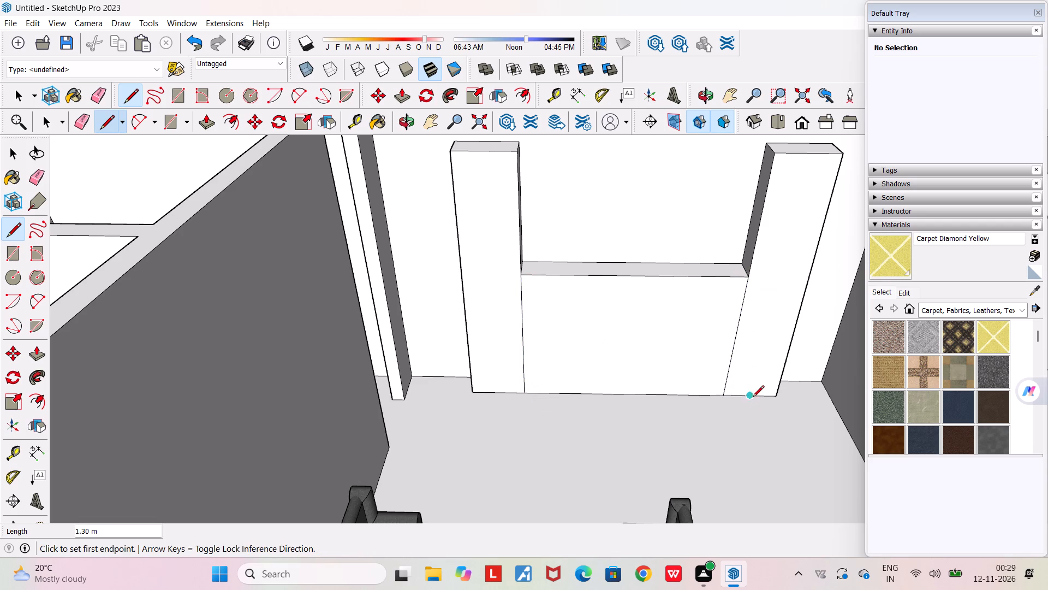
{"action": "key", "text": "space"}
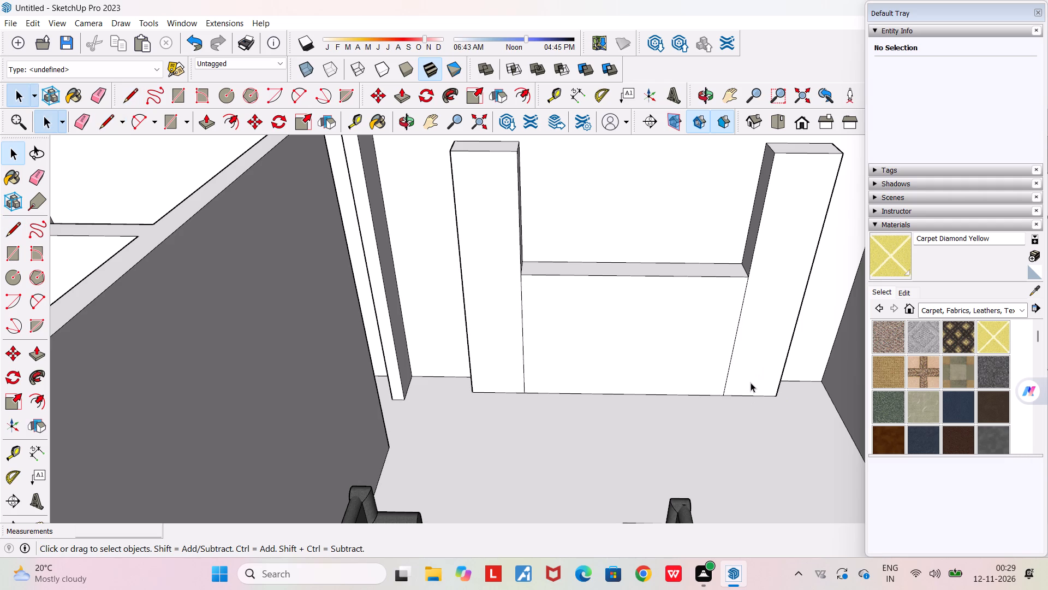
Place a horizontal guide on the central front panel about 0.3 m below its top edge.
{"action": "scroll", "coordinate": [640, 322], "scroll_direction": "up", "scroll_amount": 1}
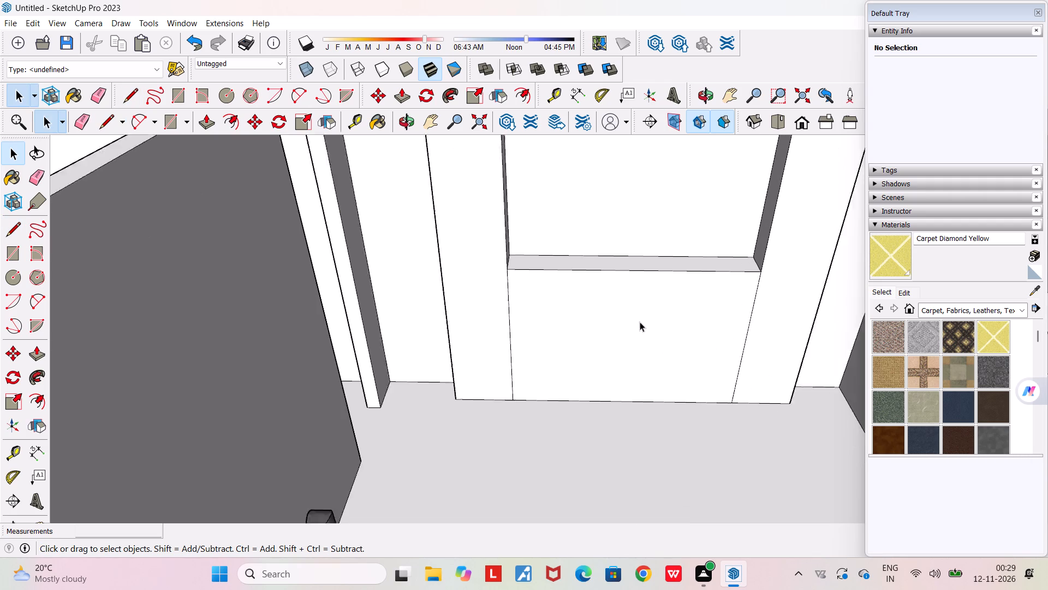
{"action": "scroll", "coordinate": [640, 322], "scroll_direction": "up", "scroll_amount": 1}
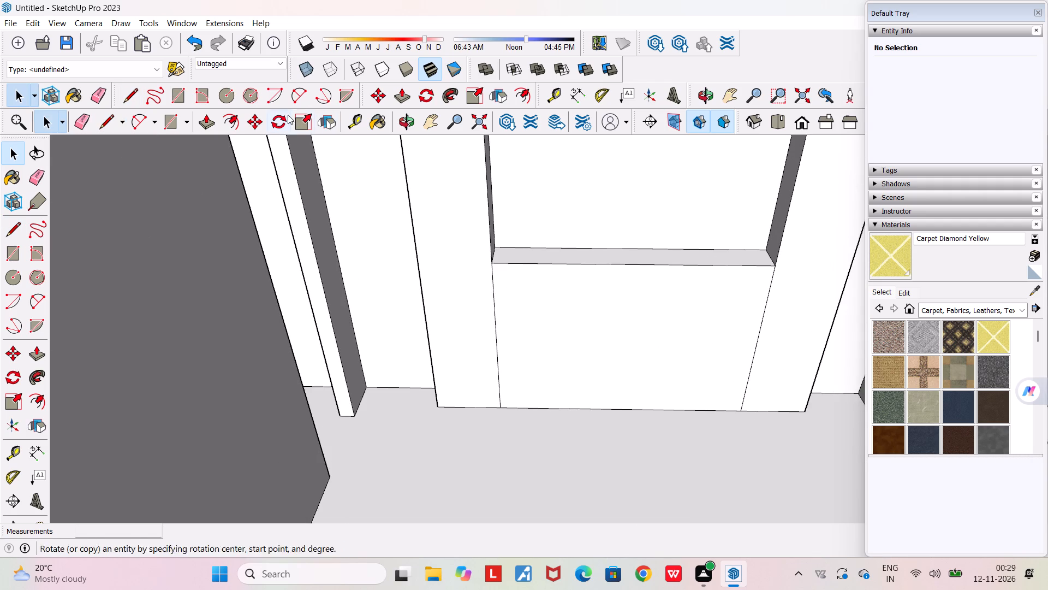
{"action": "left_click", "coordinate": [355, 123]}
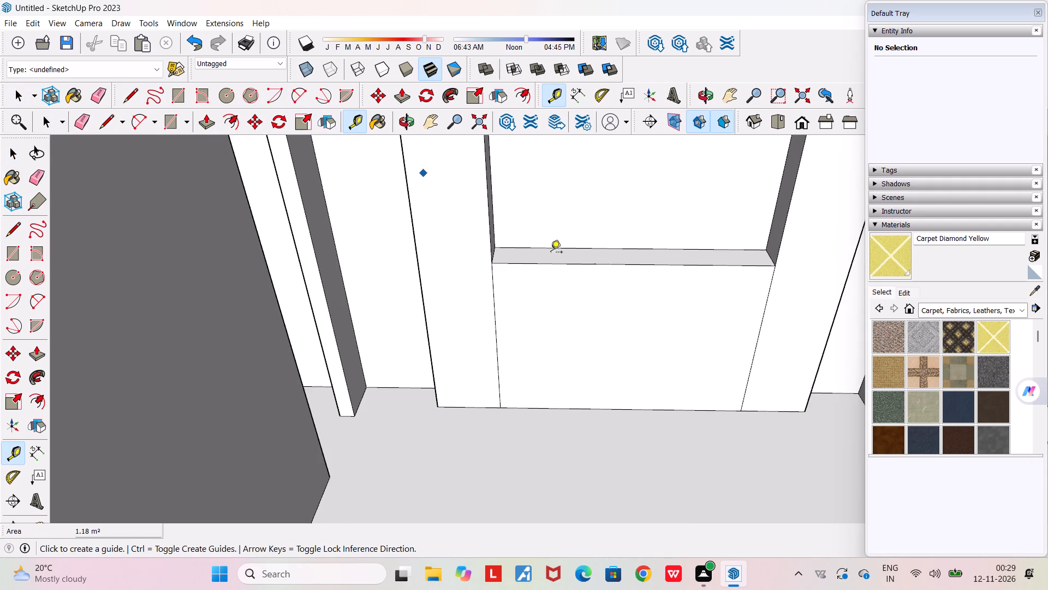
{"action": "left_click", "coordinate": [633, 264]}
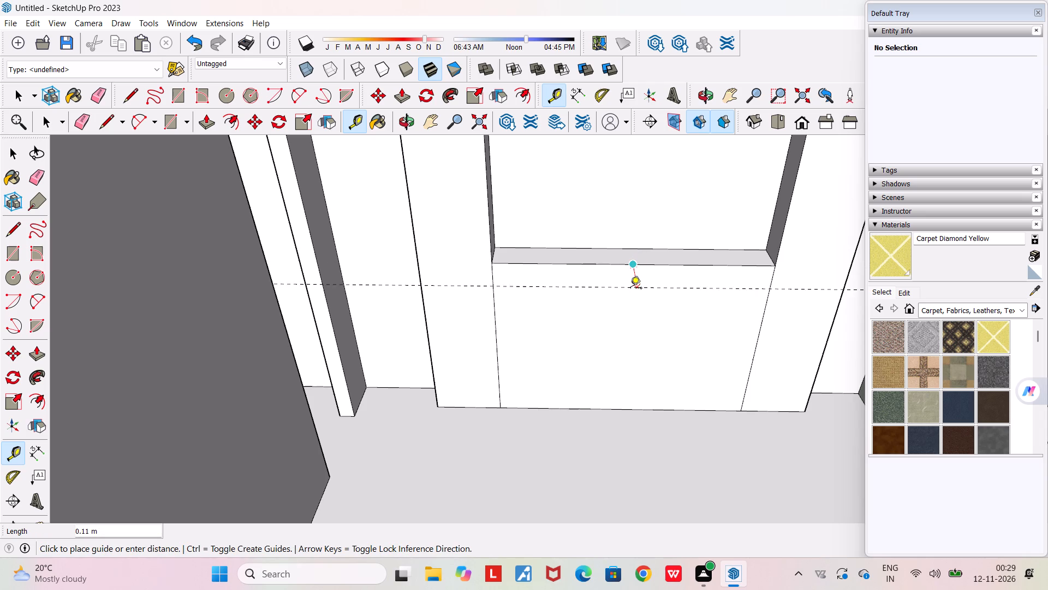
{"action": "left_click", "coordinate": [630, 297]}
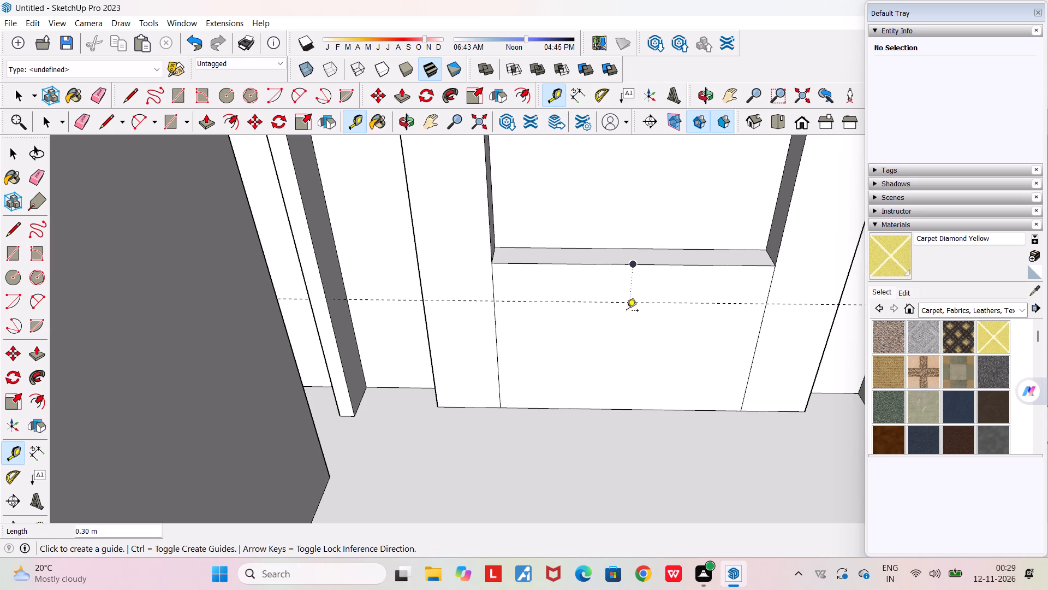
Place a vertical guide 0.95 m from the central front panel's side edge, plus one guide 0.05 m to each side of it.
{"action": "left_click", "coordinate": [499, 357]}
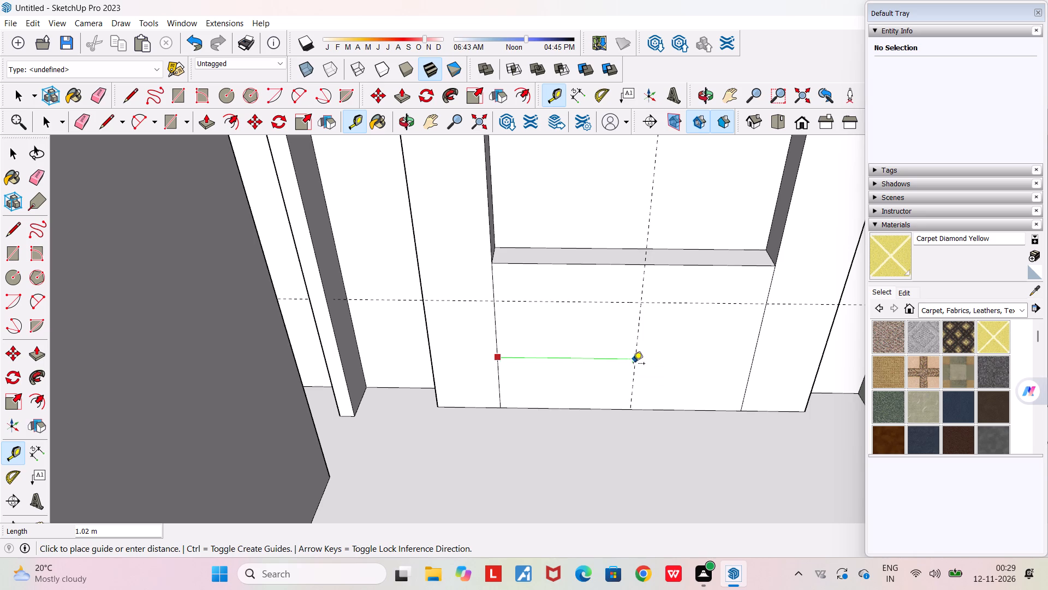
{"action": "left_click", "coordinate": [632, 364]}
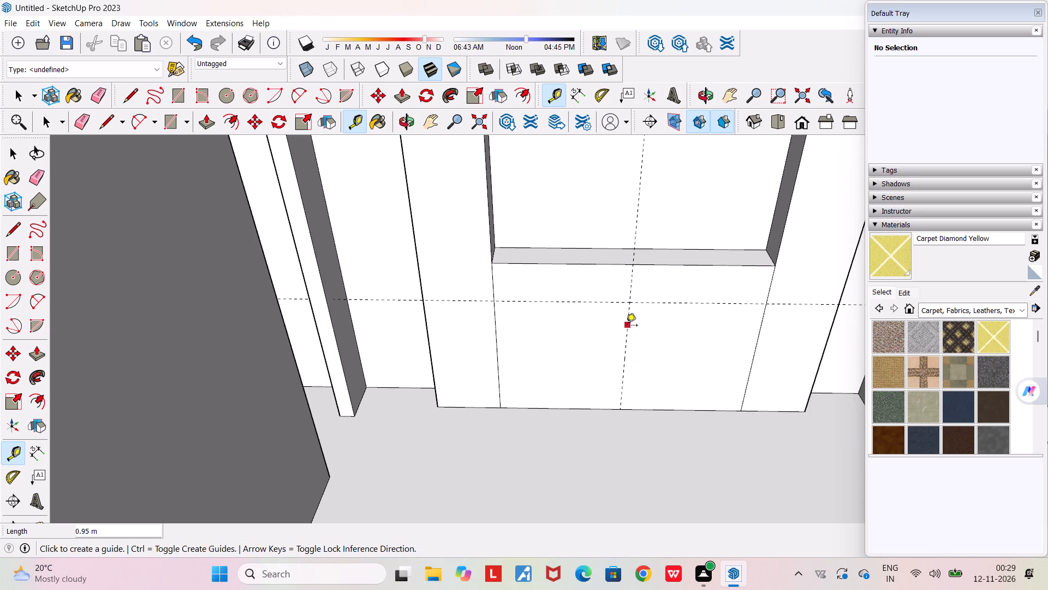
{"action": "left_click", "coordinate": [631, 312]}
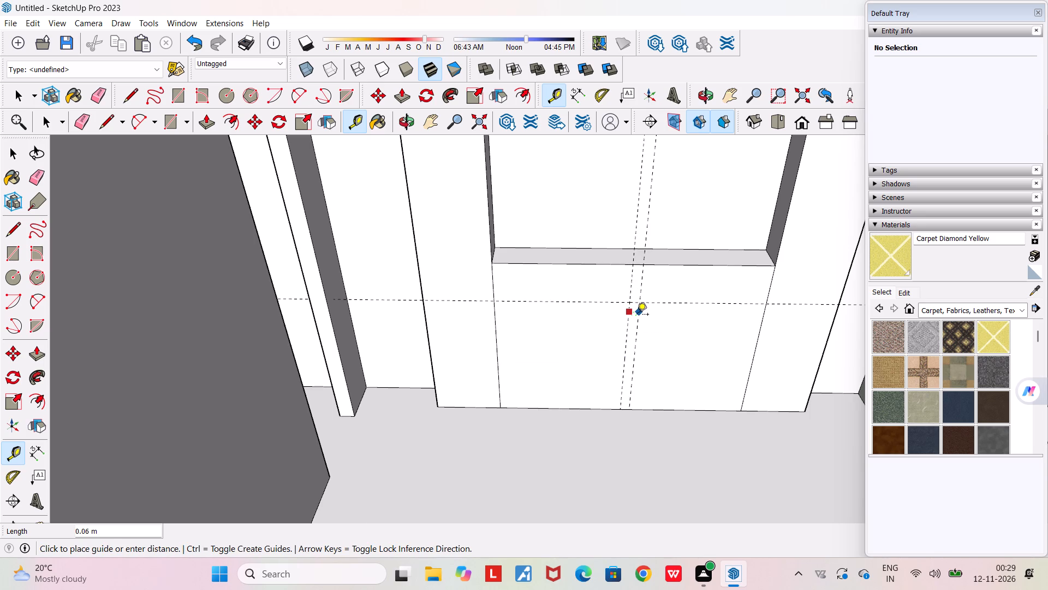
{"action": "scroll", "coordinate": [638, 316], "scroll_direction": "up", "scroll_amount": 6}
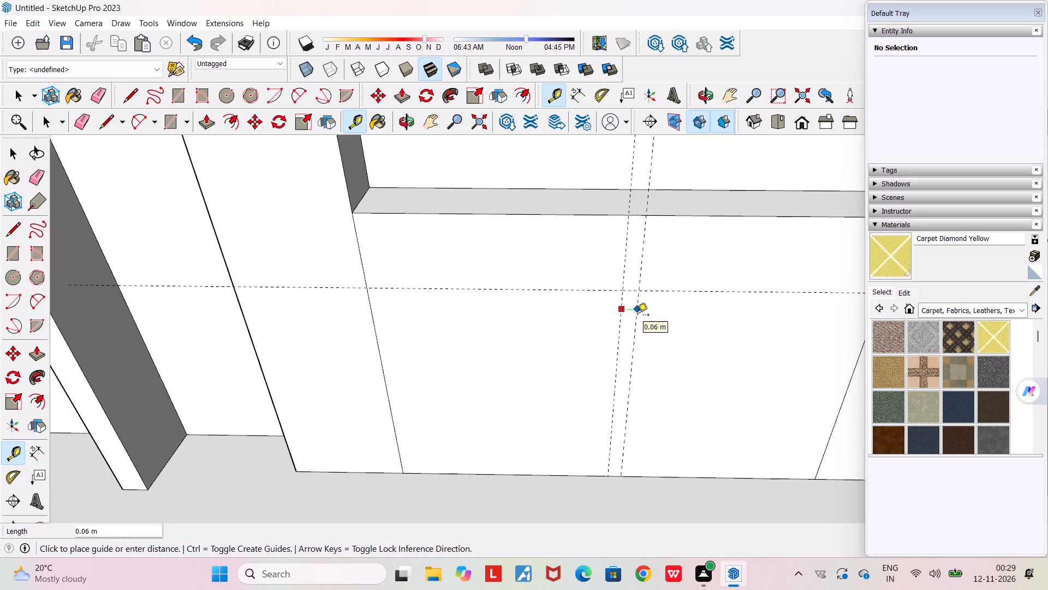
{"action": "scroll", "coordinate": [638, 316], "scroll_direction": "up", "scroll_amount": 10}
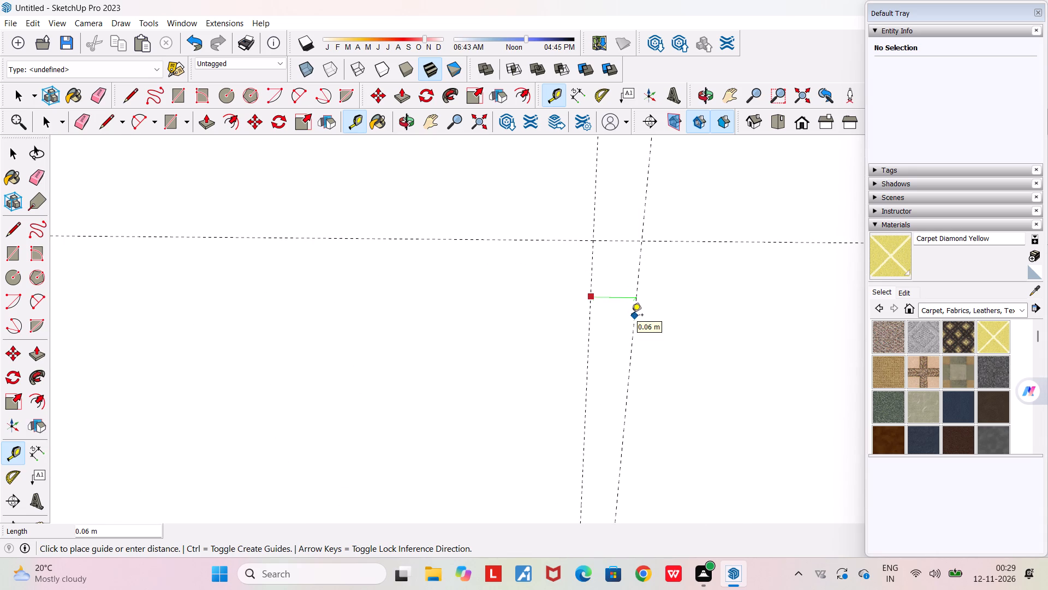
{"action": "left_click", "coordinate": [629, 316]}
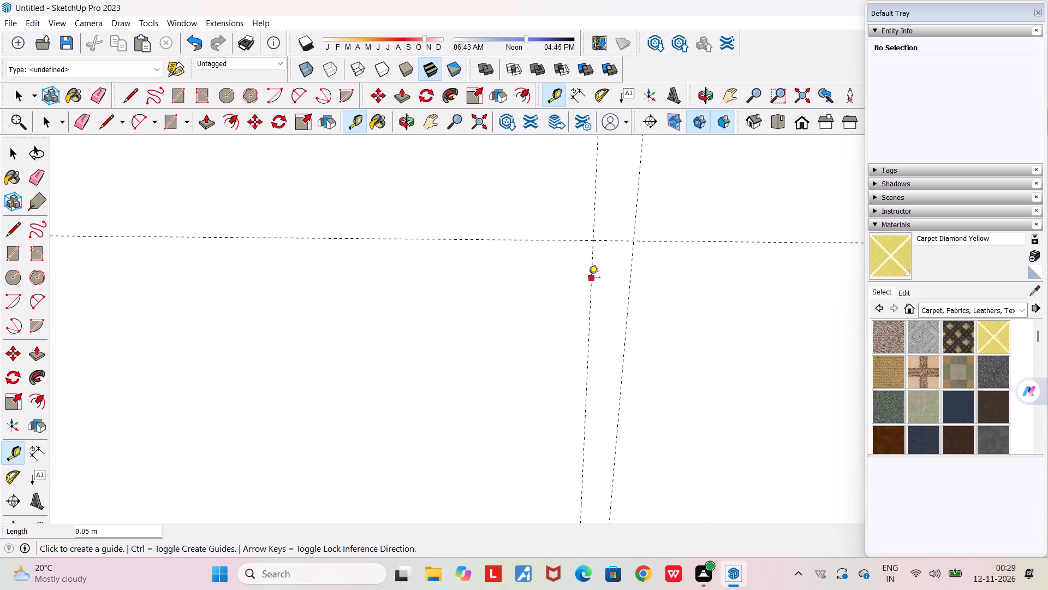
{"action": "left_click", "coordinate": [588, 278]}
{"action": "left_click", "coordinate": [549, 278]}
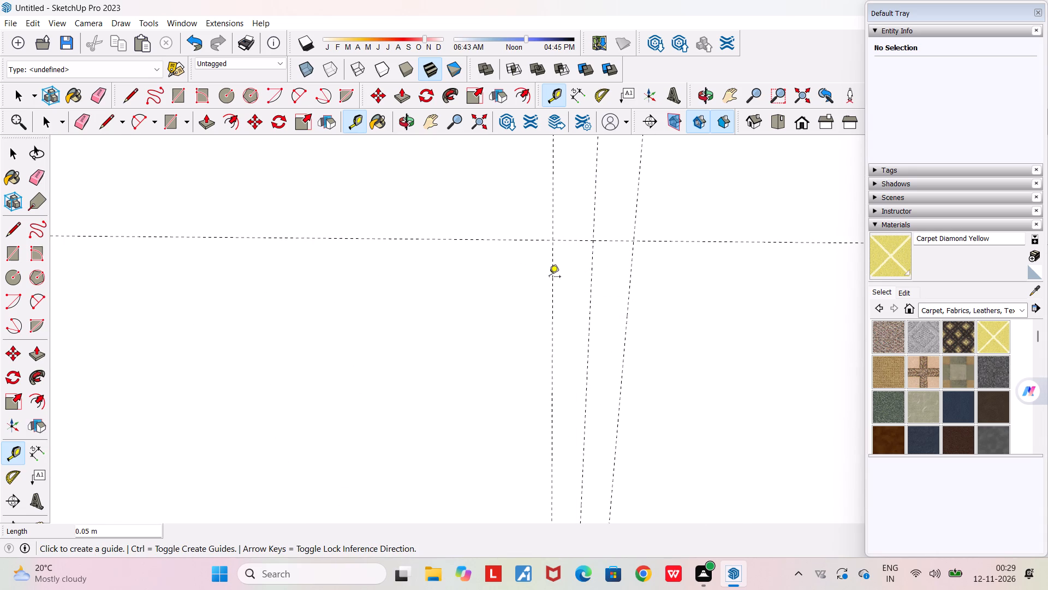
Draw a 1.90 × 0.30 m rectangle along the central panel's top and a 0.10 × 1.00 m strip below it between the outer vertical guides.
{"action": "scroll", "coordinate": [581, 306], "scroll_direction": "down", "scroll_amount": 17}
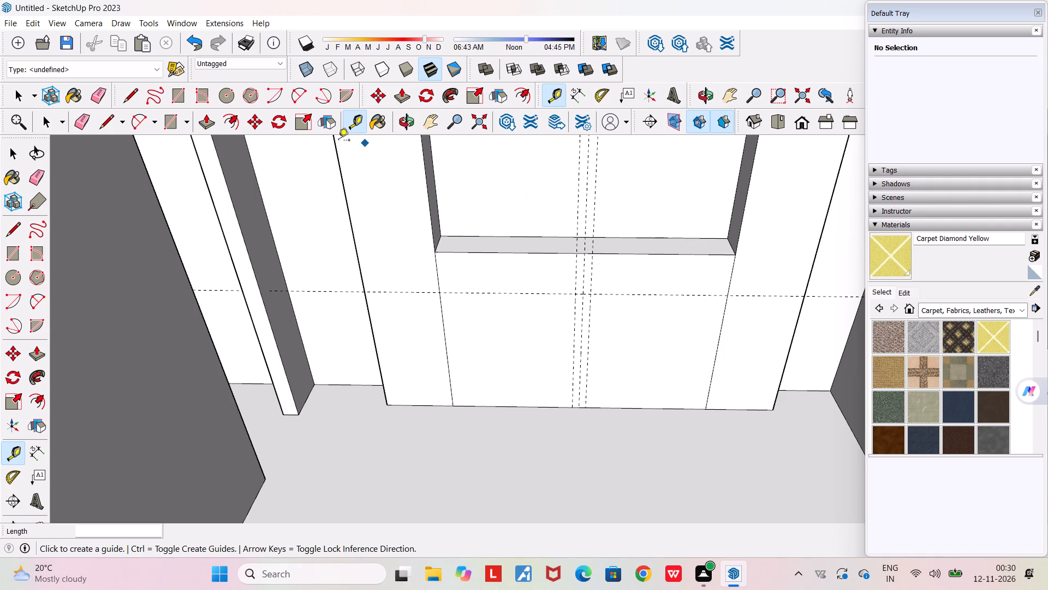
{"action": "left_click", "coordinate": [178, 100]}
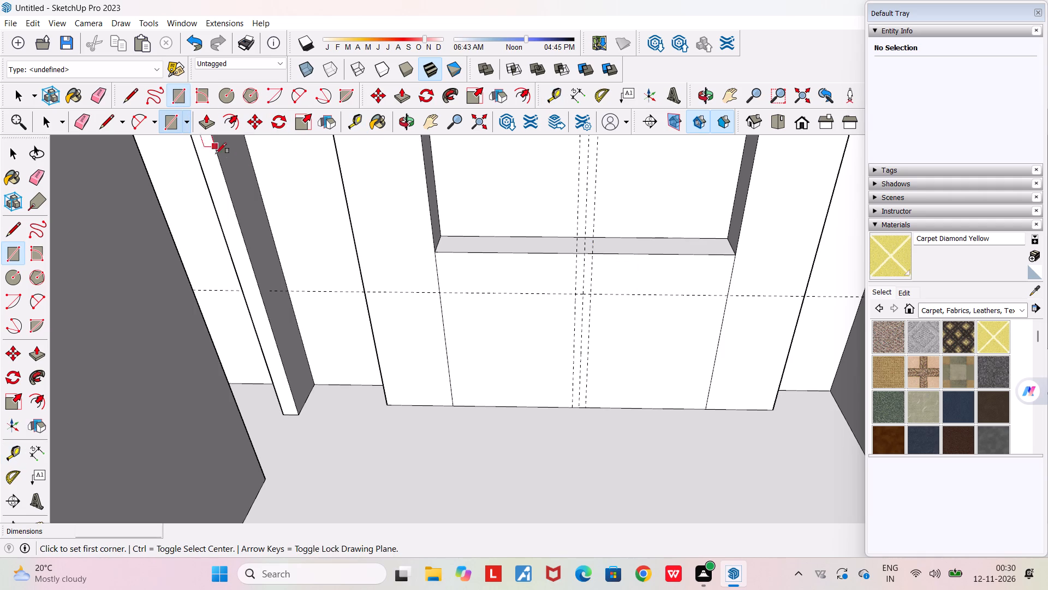
{"action": "left_click", "coordinate": [437, 253]}
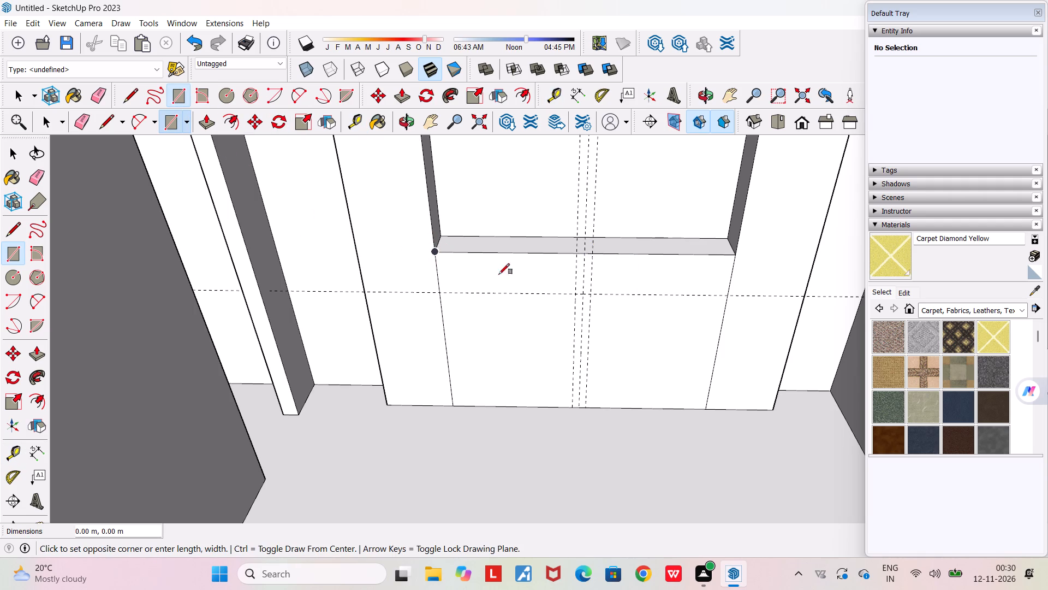
{"action": "left_click", "coordinate": [725, 298]}
{"action": "scroll", "coordinate": [589, 355], "scroll_direction": "up", "scroll_amount": 5}
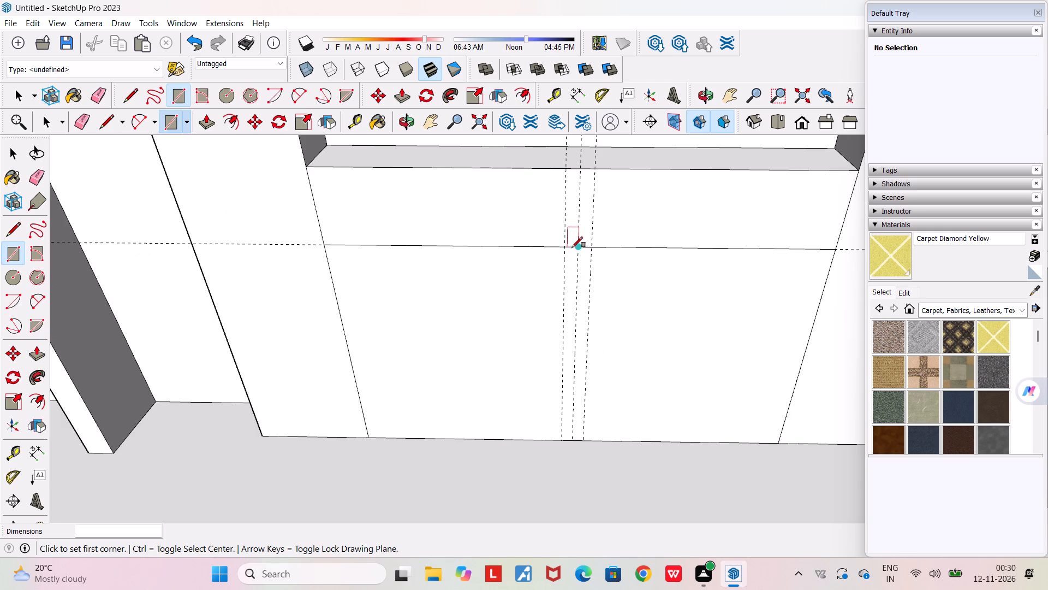
{"action": "left_click", "coordinate": [568, 245]}
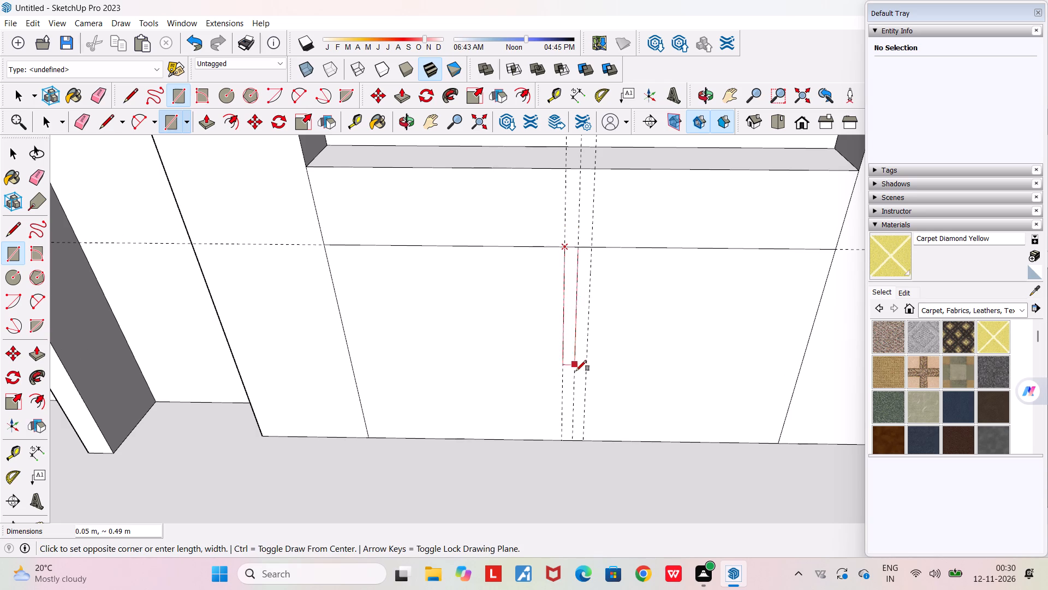
{"action": "left_click", "coordinate": [583, 441]}
Erase the three vertical guides at the middle of the central panel.
{"action": "scroll", "coordinate": [573, 360], "scroll_direction": "up", "scroll_amount": 2}
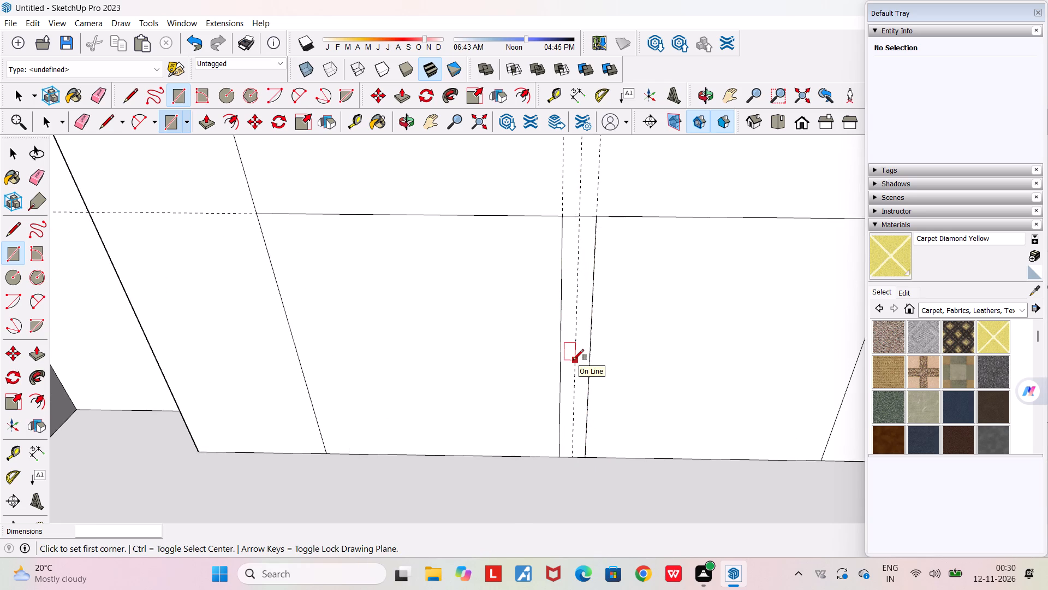
{"action": "key", "text": "e"}
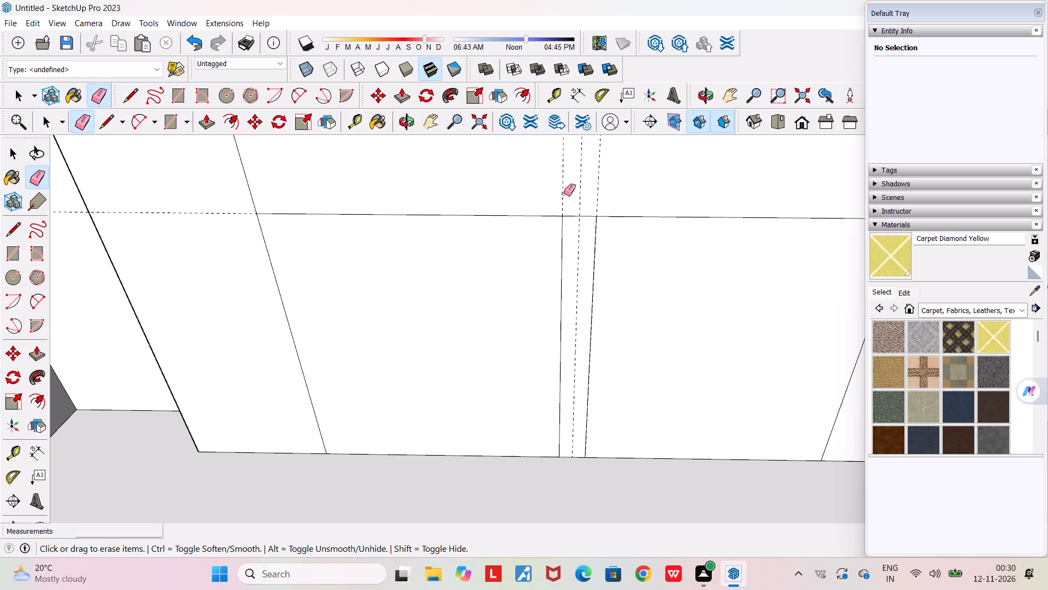
{"action": "left_click_drag", "start_coordinate": [559, 190], "coordinate": [616, 188]}
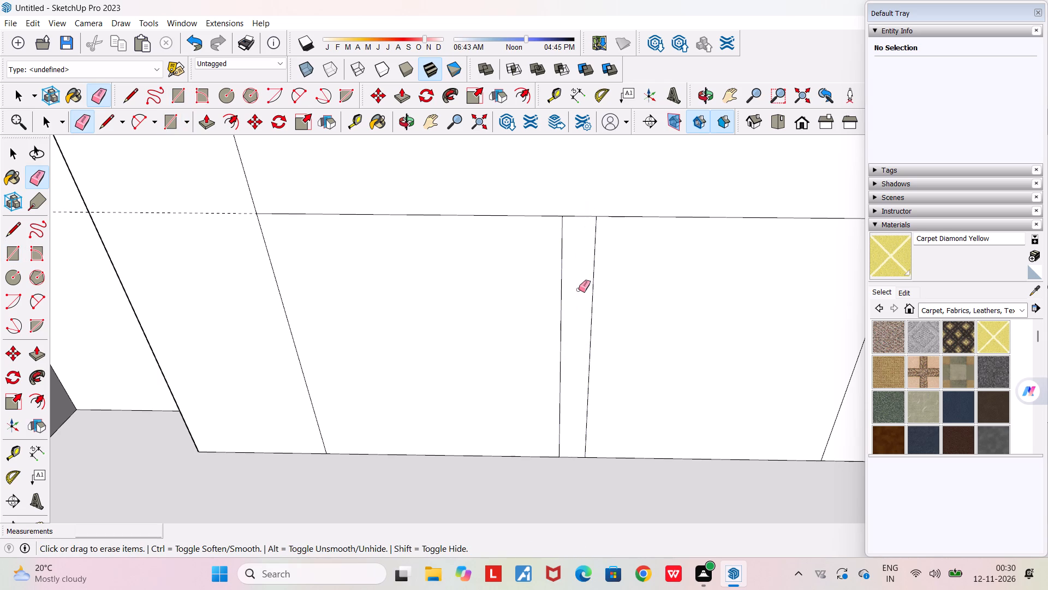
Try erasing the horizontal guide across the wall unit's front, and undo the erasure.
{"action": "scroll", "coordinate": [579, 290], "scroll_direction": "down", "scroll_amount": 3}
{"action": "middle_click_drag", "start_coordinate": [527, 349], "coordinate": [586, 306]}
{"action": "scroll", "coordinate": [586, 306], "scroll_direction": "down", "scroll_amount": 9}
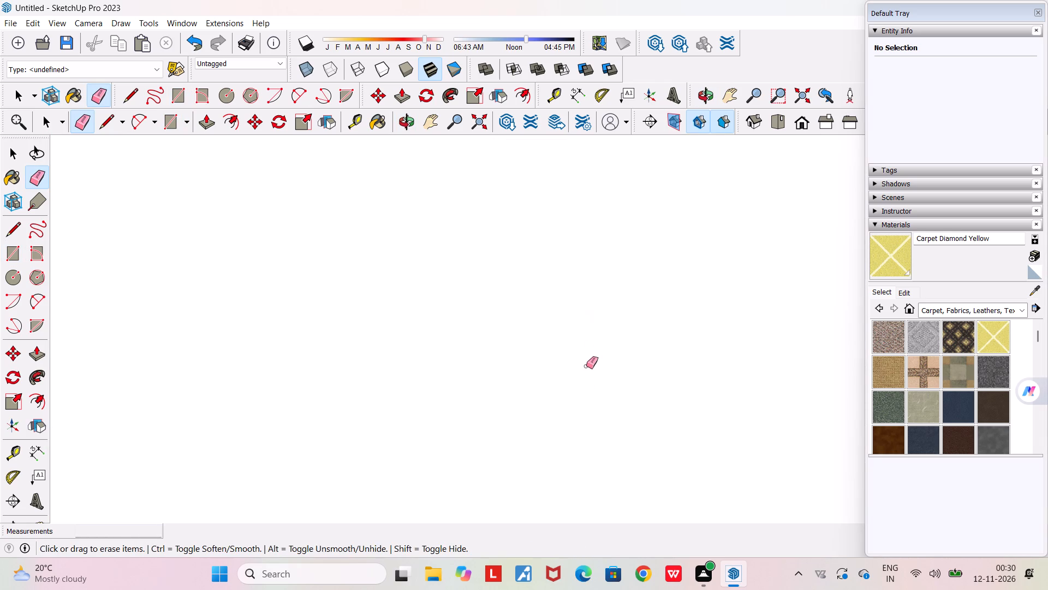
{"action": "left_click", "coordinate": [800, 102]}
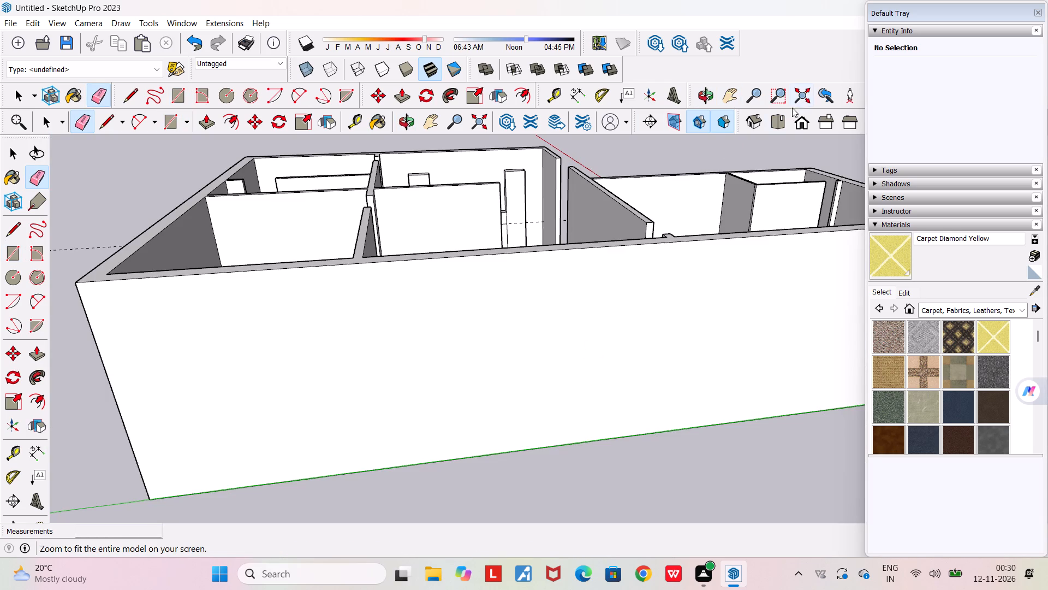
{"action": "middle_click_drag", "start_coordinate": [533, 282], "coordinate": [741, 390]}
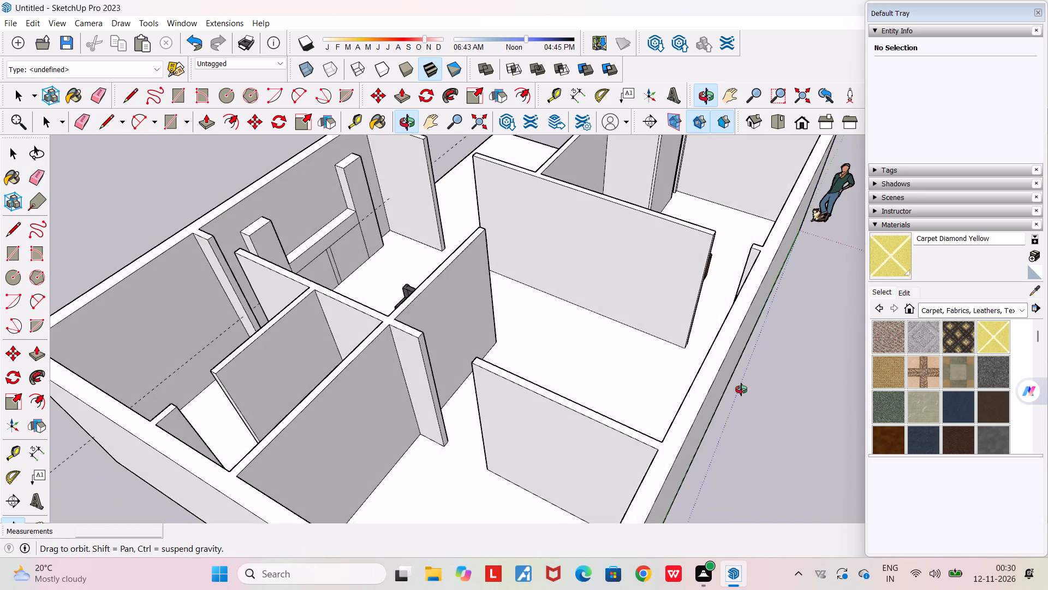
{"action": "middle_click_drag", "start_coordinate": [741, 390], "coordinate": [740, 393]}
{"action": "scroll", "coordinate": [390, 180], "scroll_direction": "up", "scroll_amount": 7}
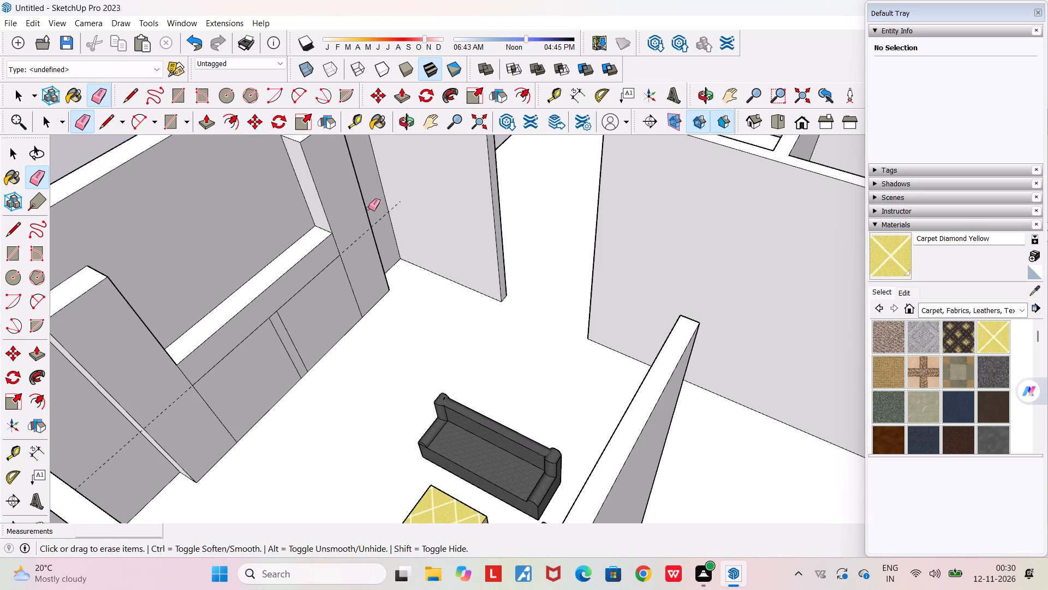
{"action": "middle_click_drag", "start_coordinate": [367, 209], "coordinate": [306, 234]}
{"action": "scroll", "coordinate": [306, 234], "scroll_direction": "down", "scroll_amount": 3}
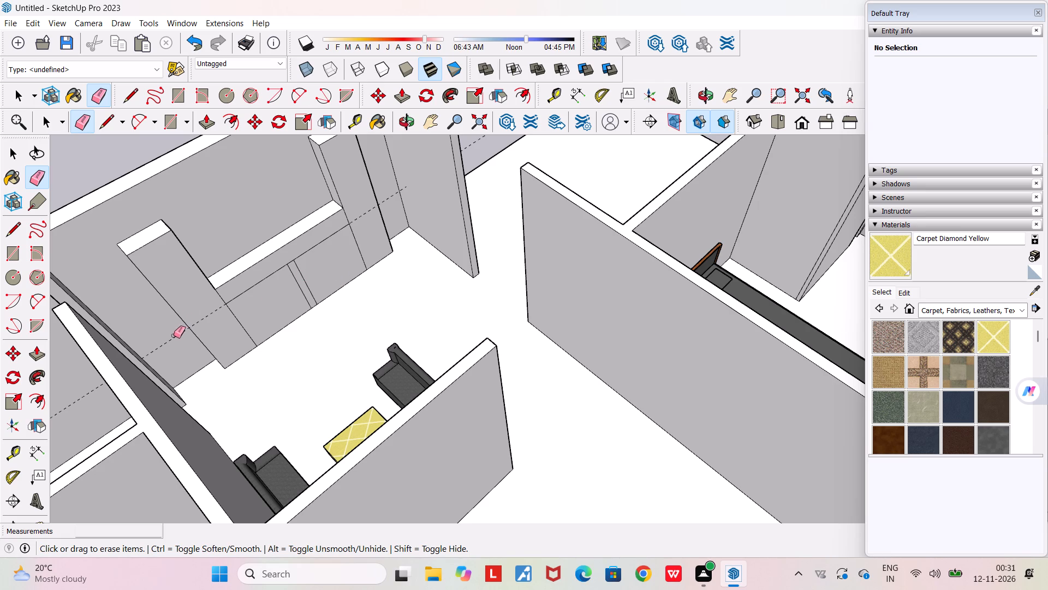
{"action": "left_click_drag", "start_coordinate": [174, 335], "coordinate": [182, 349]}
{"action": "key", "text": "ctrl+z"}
Place four horizontal guides on one pillar's front face, spaced 0.30 m apart downward from its top edge.
{"action": "scroll", "coordinate": [184, 351], "scroll_direction": "up", "scroll_amount": 4}
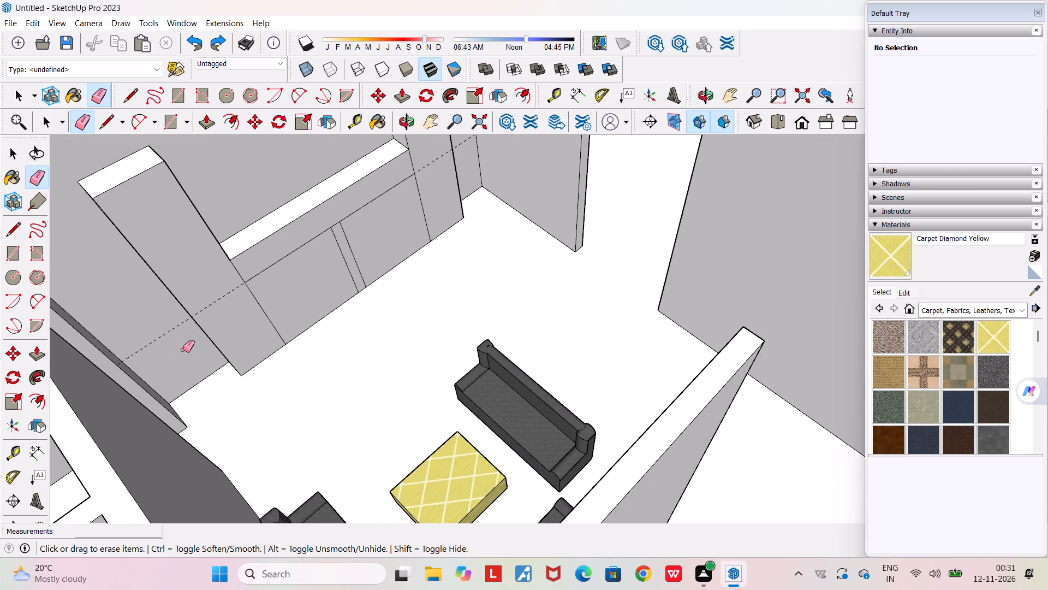
{"action": "middle_click_drag", "start_coordinate": [182, 350], "coordinate": [144, 326]}
{"action": "scroll", "coordinate": [144, 326], "scroll_direction": "down", "scroll_amount": 5}
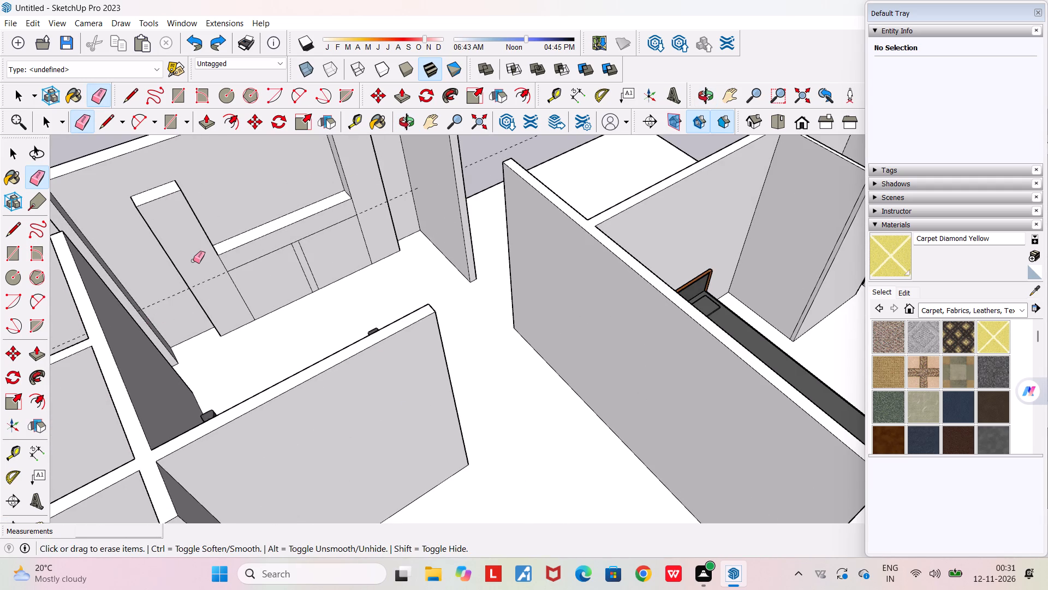
{"action": "scroll", "coordinate": [194, 258], "scroll_direction": "down", "scroll_amount": 1}
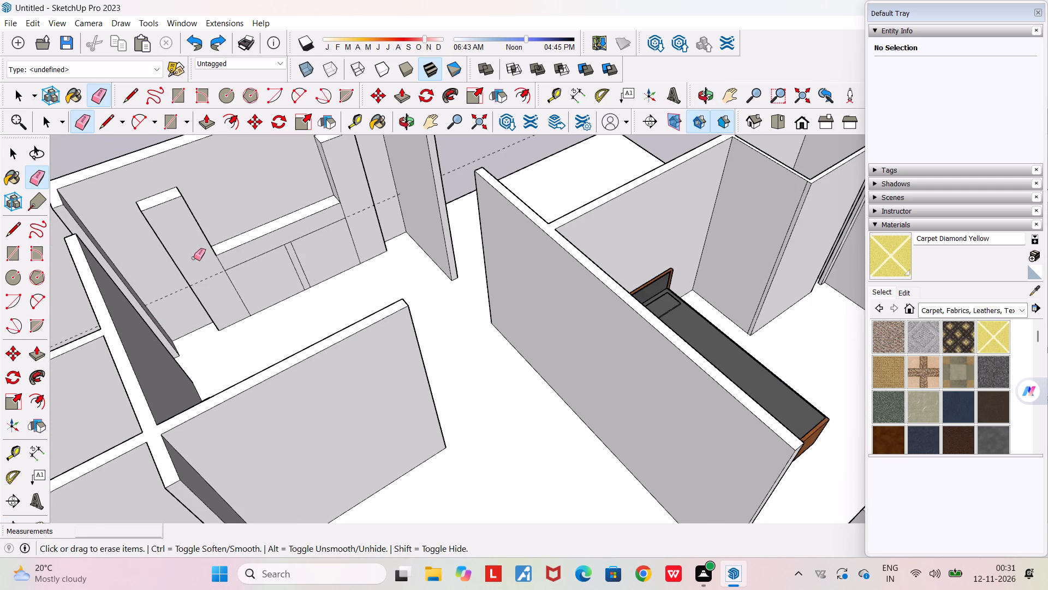
{"action": "scroll", "coordinate": [194, 258], "scroll_direction": "down", "scroll_amount": 2}
{"action": "middle_click_drag", "start_coordinate": [194, 258], "coordinate": [64, 170]}
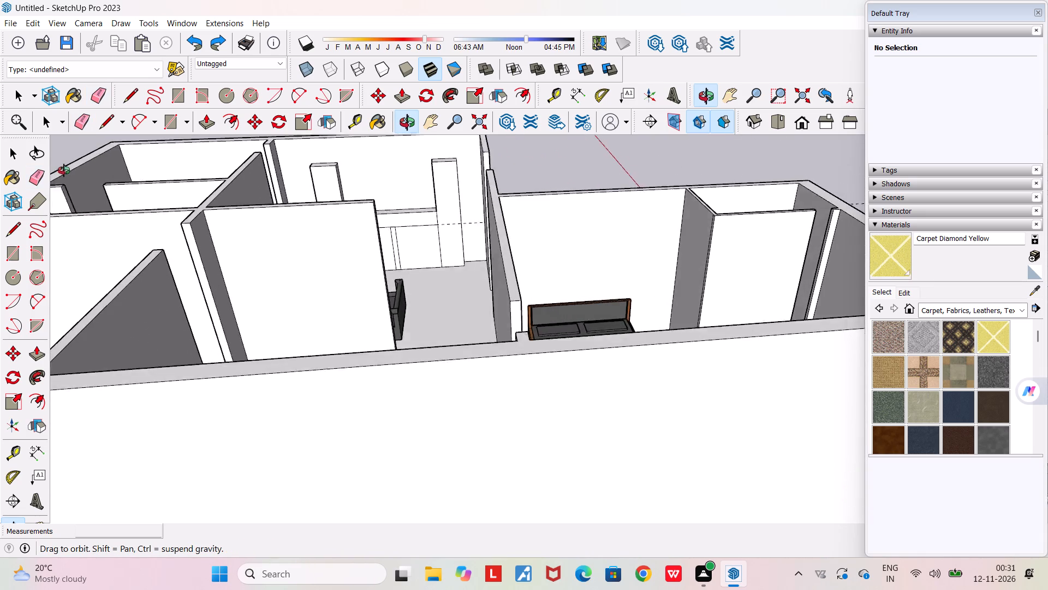
{"action": "middle_click_drag", "start_coordinate": [64, 170], "coordinate": [59, 163]}
{"action": "scroll", "coordinate": [59, 163], "scroll_direction": "down", "scroll_amount": 5}
{"action": "scroll", "coordinate": [323, 161], "scroll_direction": "up", "scroll_amount": 10}
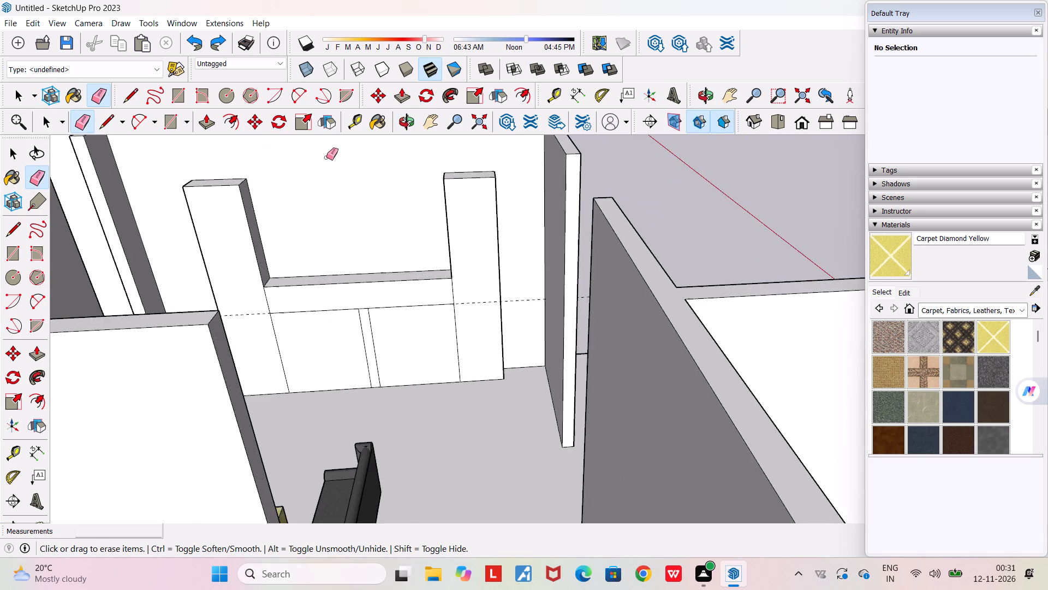
{"action": "scroll", "coordinate": [326, 157], "scroll_direction": "up", "scroll_amount": 3}
{"action": "left_click", "coordinate": [361, 121]}
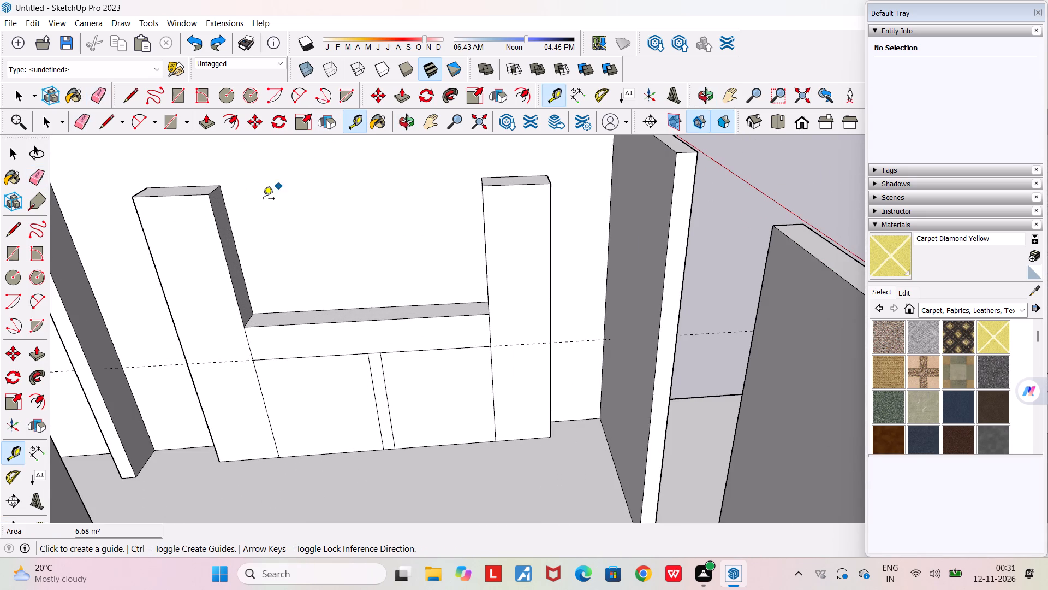
{"action": "left_click", "coordinate": [172, 194]}
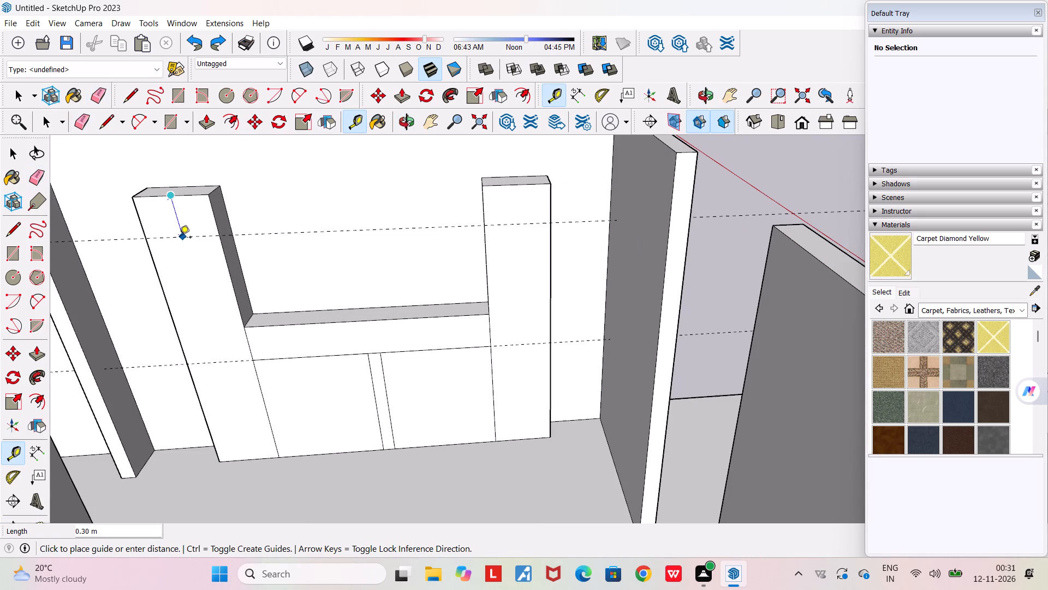
{"action": "left_click", "coordinate": [180, 238]}
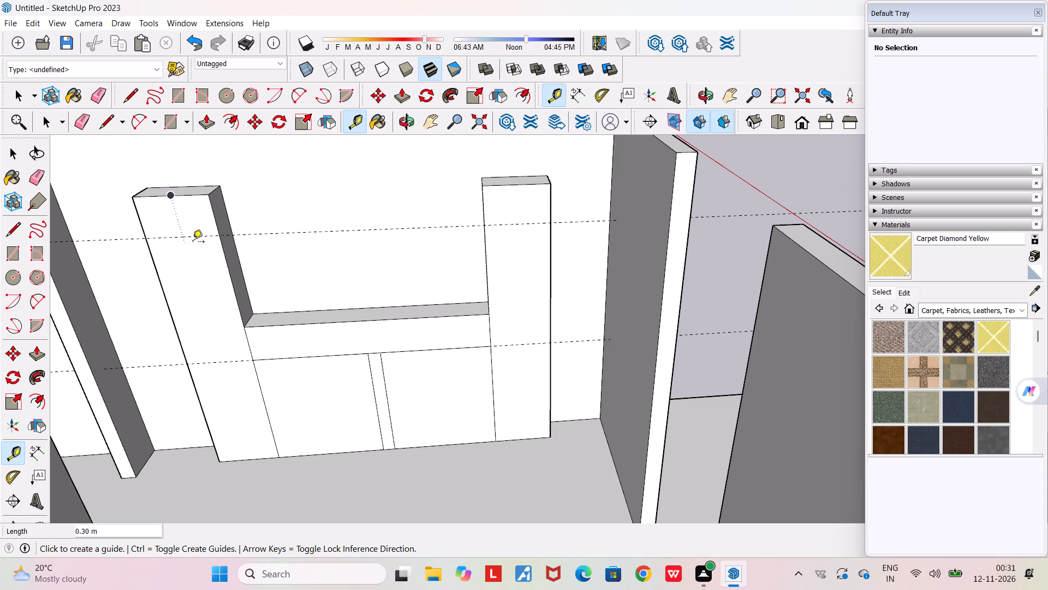
{"action": "left_click", "coordinate": [194, 238]}
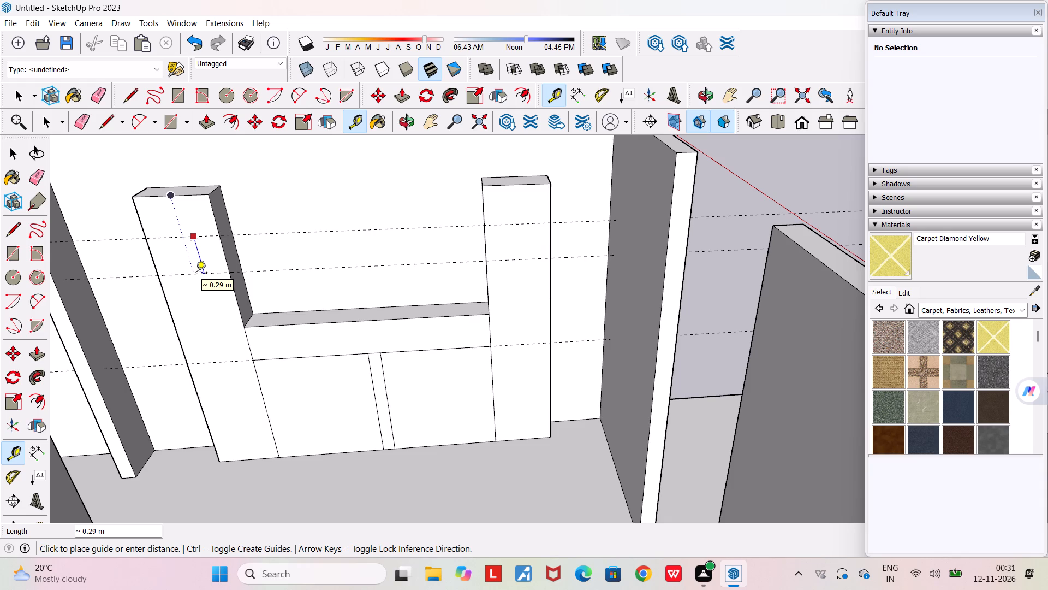
{"action": "left_click", "coordinate": [196, 275]}
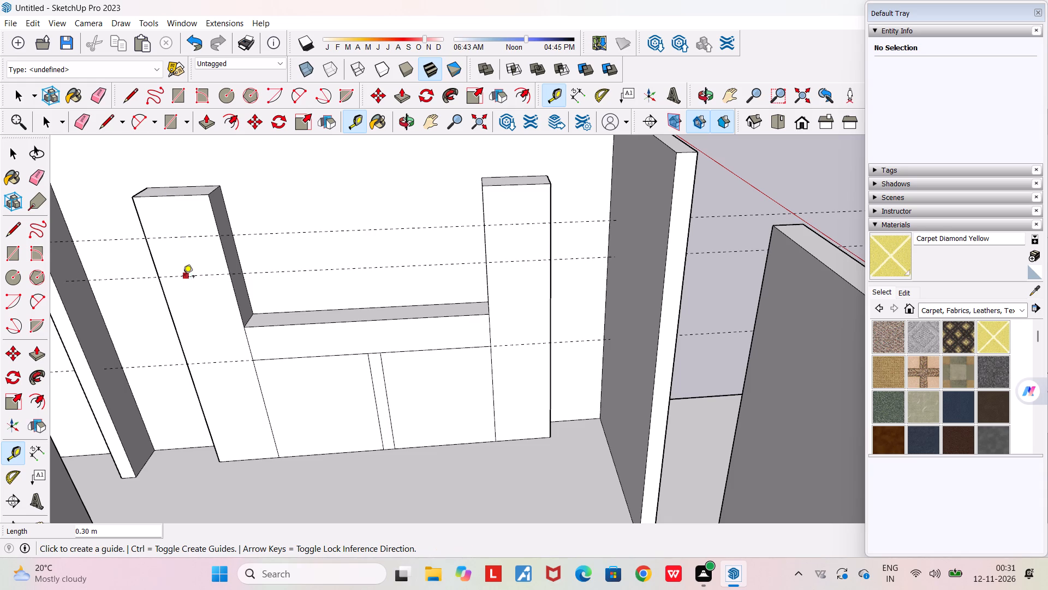
{"action": "left_click", "coordinate": [178, 278]}
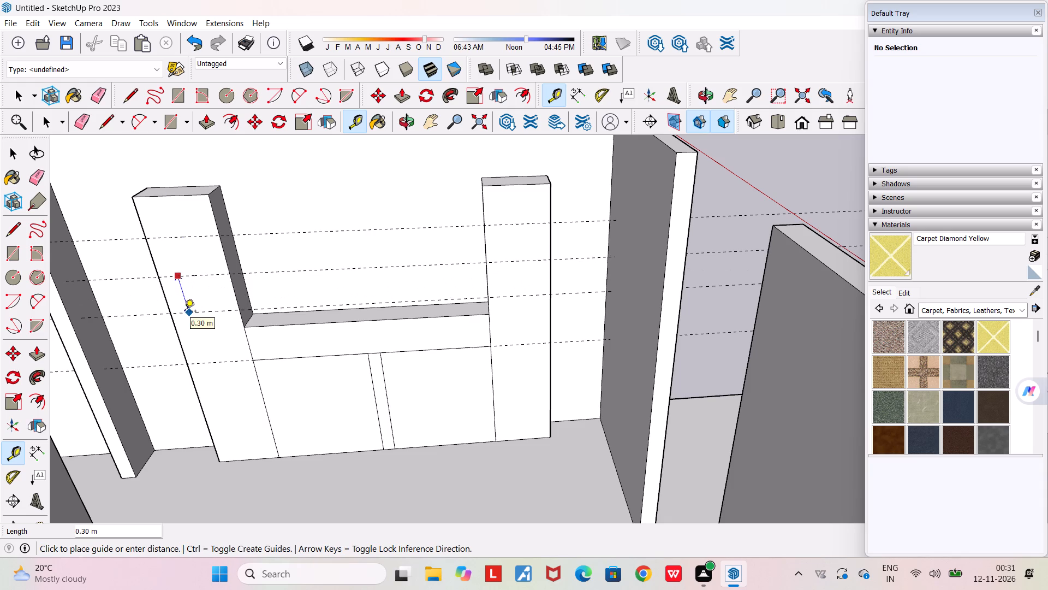
{"action": "left_click", "coordinate": [184, 312]}
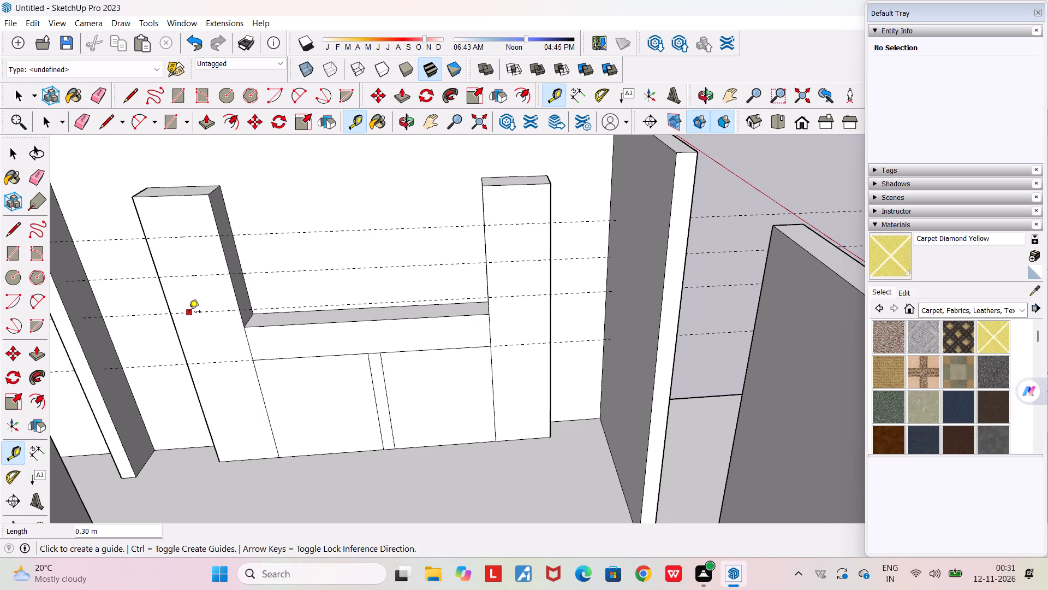
{"action": "left_click", "coordinate": [189, 312]}
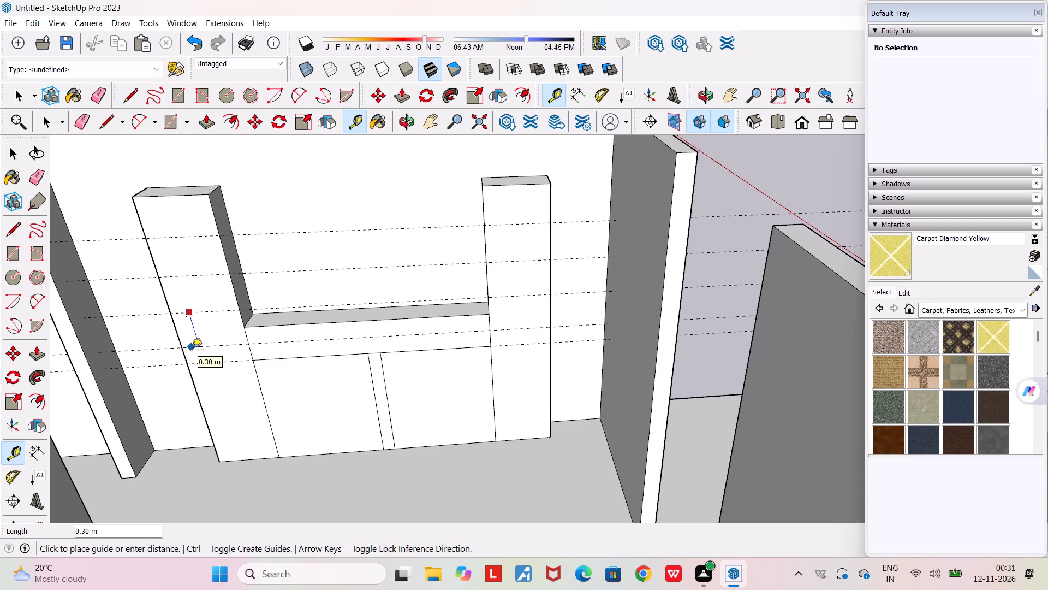
{"action": "left_click", "coordinate": [192, 351]}
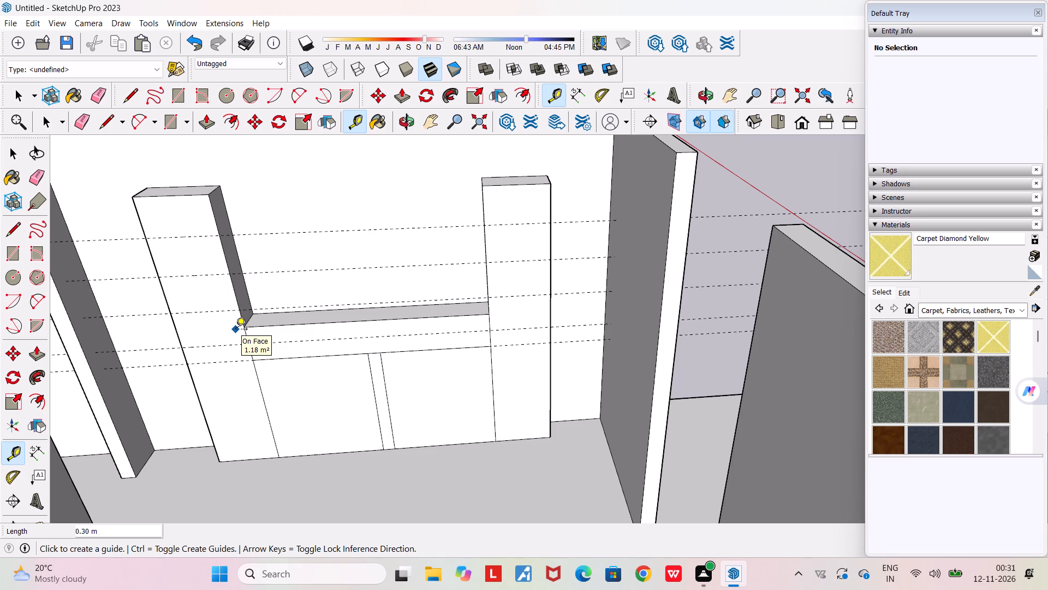
Draw a 0.50 × 0.30 m rectangle at the top of each pillar's front face, down to the first horizontal guide.
{"action": "key", "text": "space"}
{"action": "left_click", "coordinate": [181, 119]}
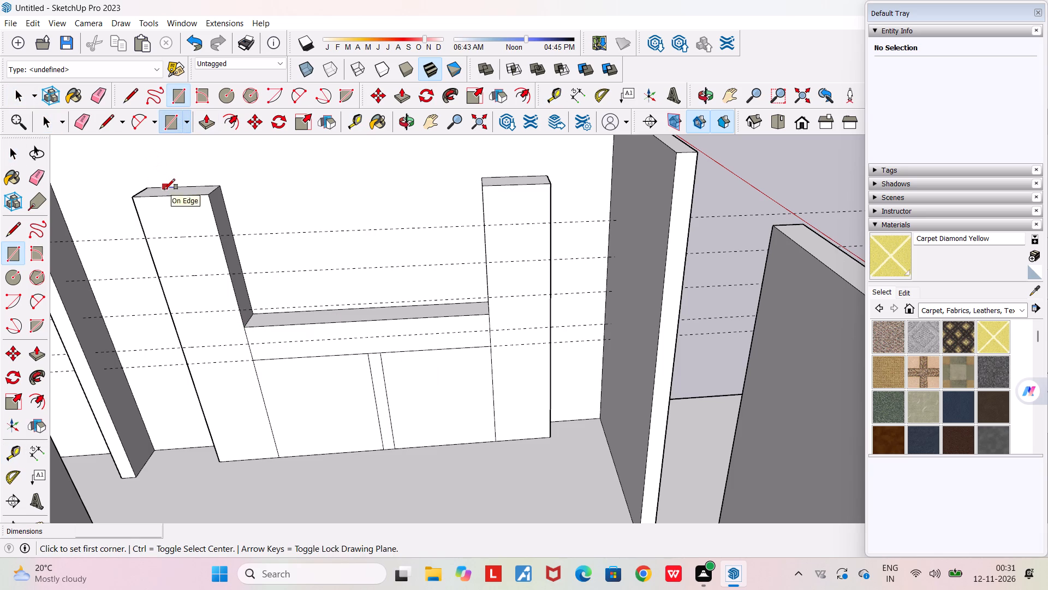
{"action": "left_click", "coordinate": [136, 196]}
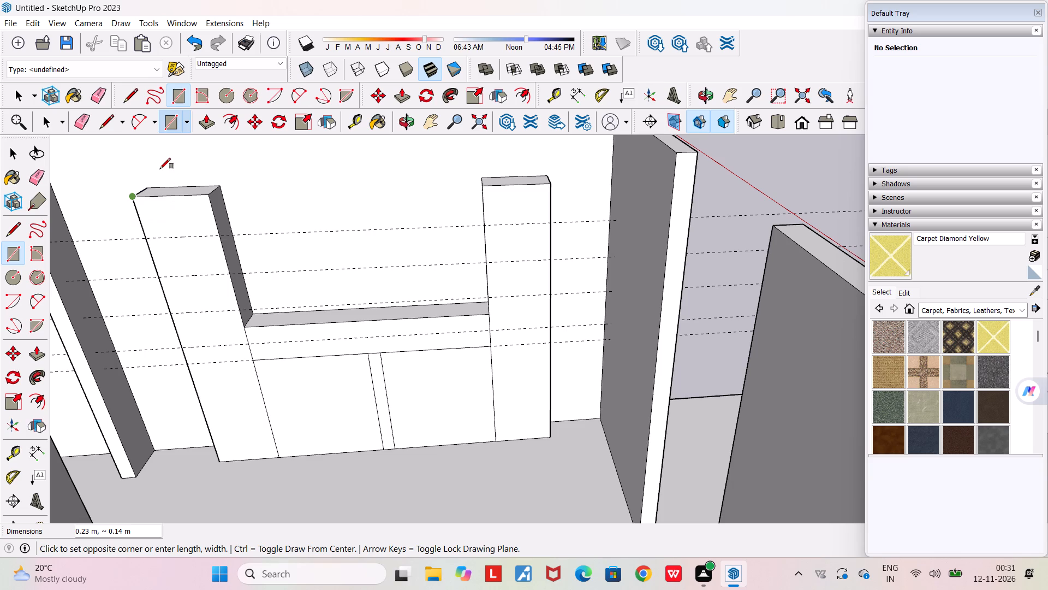
{"action": "scroll", "coordinate": [199, 310], "scroll_direction": "up", "scroll_amount": 6}
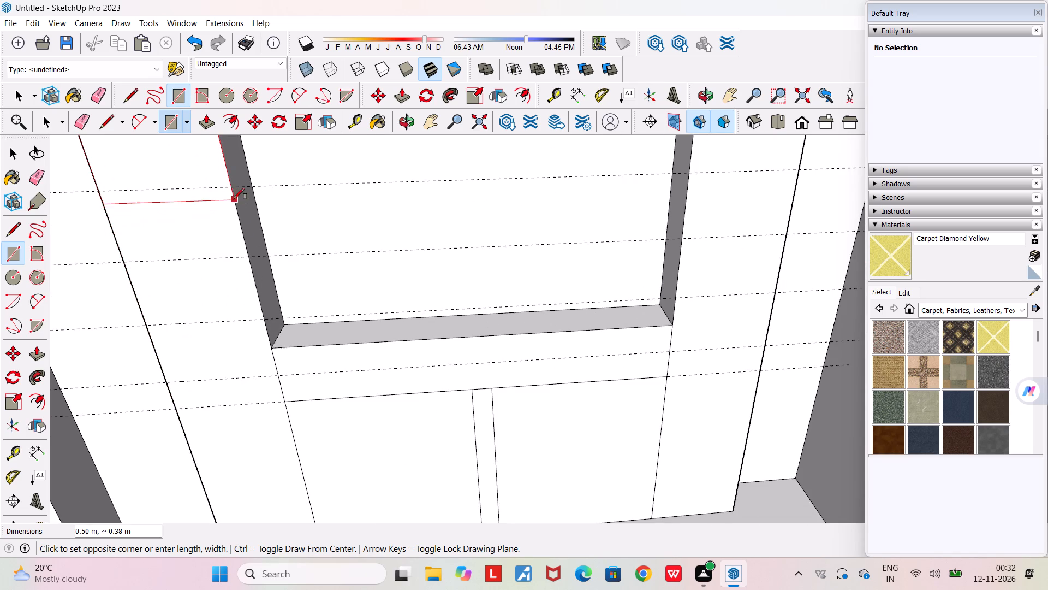
{"action": "scroll", "coordinate": [225, 190], "scroll_direction": "up", "scroll_amount": 12}
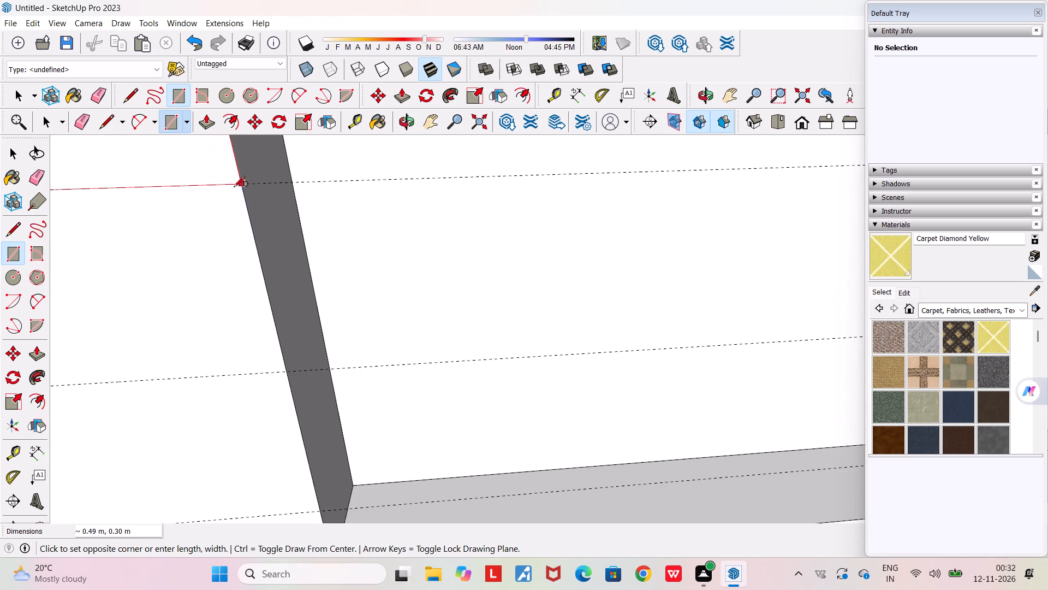
{"action": "left_click", "coordinate": [241, 187]}
{"action": "scroll", "coordinate": [240, 196], "scroll_direction": "down", "scroll_amount": 19}
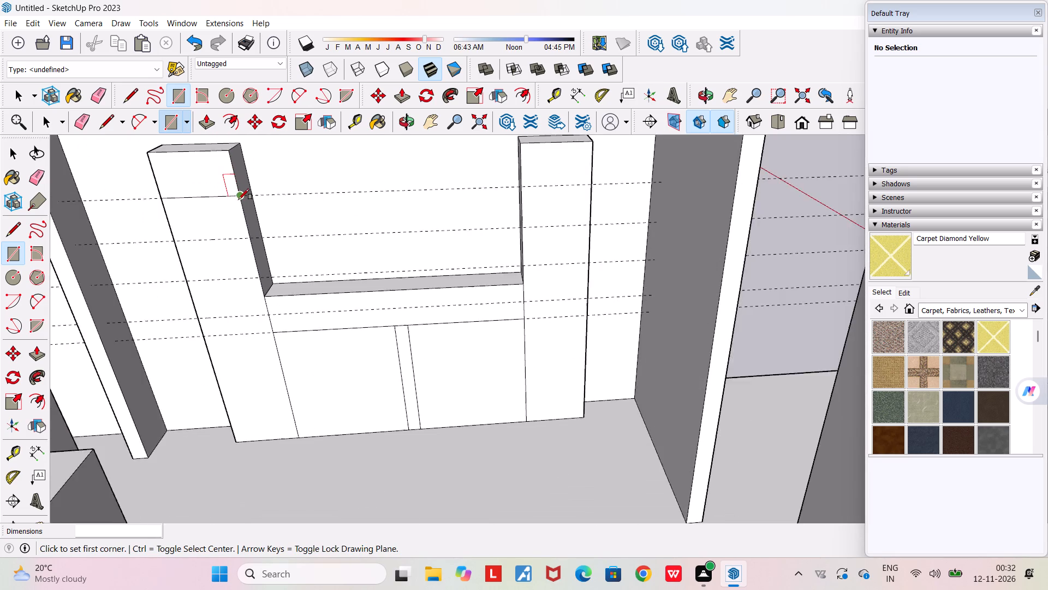
{"action": "scroll", "coordinate": [239, 199], "scroll_direction": "down", "scroll_amount": 5}
{"action": "scroll", "coordinate": [436, 174], "scroll_direction": "up", "scroll_amount": 5}
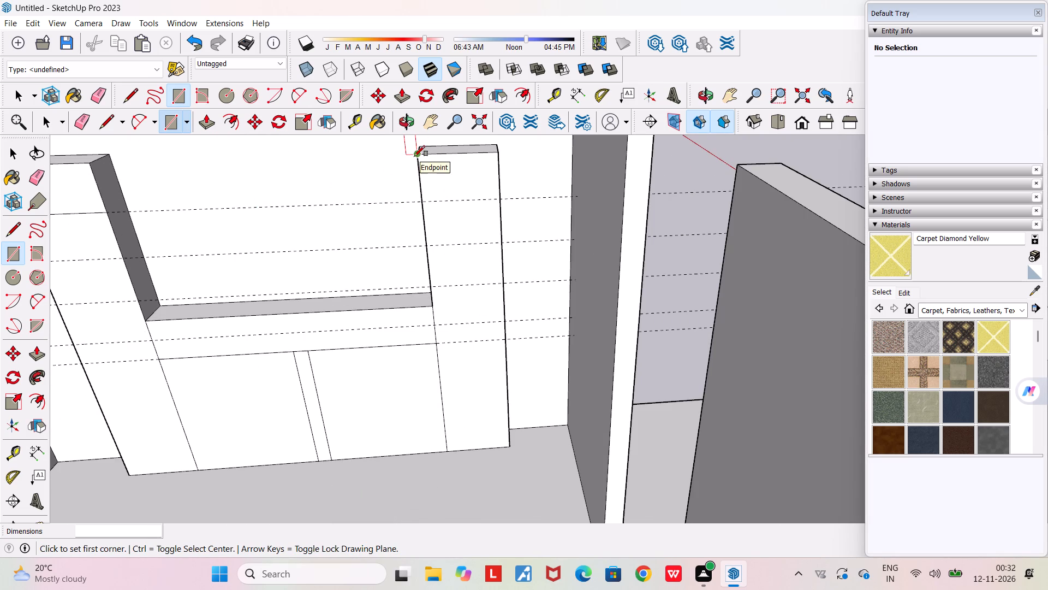
{"action": "left_click", "coordinate": [414, 156]}
{"action": "left_click", "coordinate": [502, 200]}
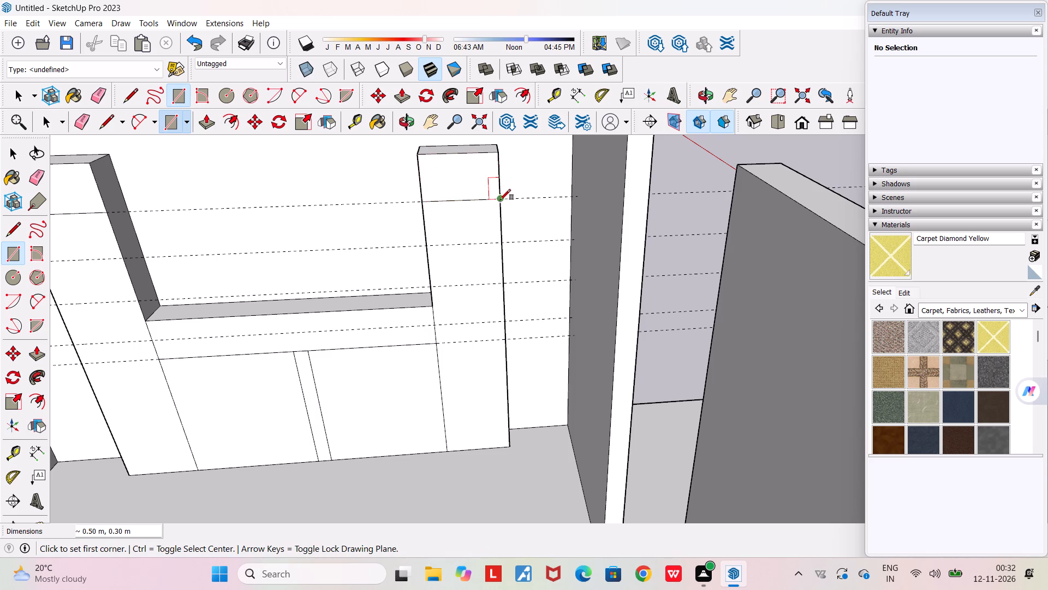
Draw a second 0.50 × 0.30 m rectangle on each pillar's front, between the first and second guides below the top.
{"action": "scroll", "coordinate": [498, 199], "scroll_direction": "down", "scroll_amount": 7}
{"action": "scroll", "coordinate": [272, 225], "scroll_direction": "up", "scroll_amount": 6}
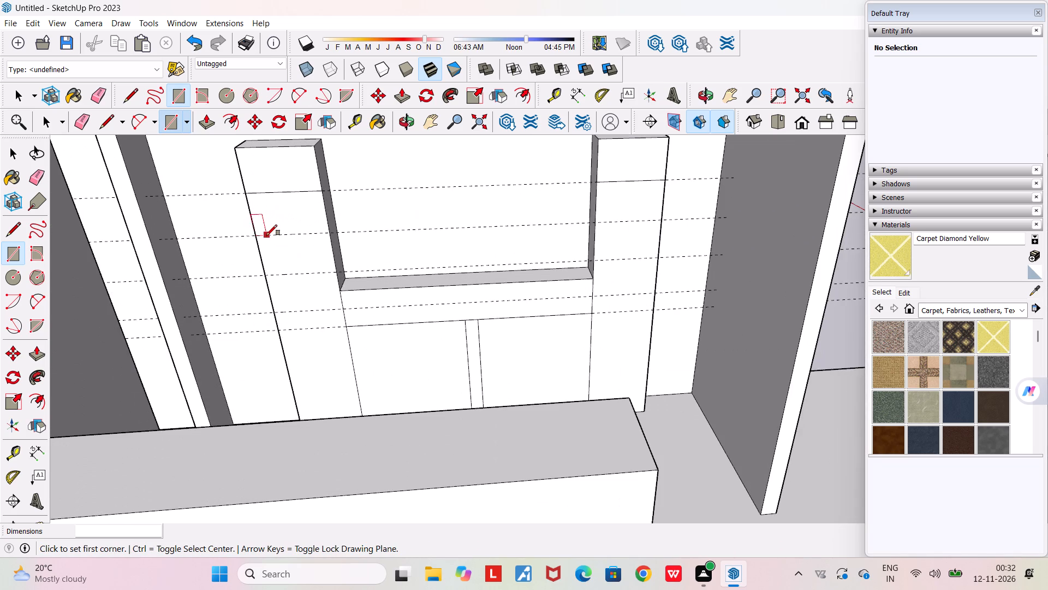
{"action": "scroll", "coordinate": [265, 234], "scroll_direction": "up", "scroll_amount": 4}
{"action": "left_click", "coordinate": [236, 172]}
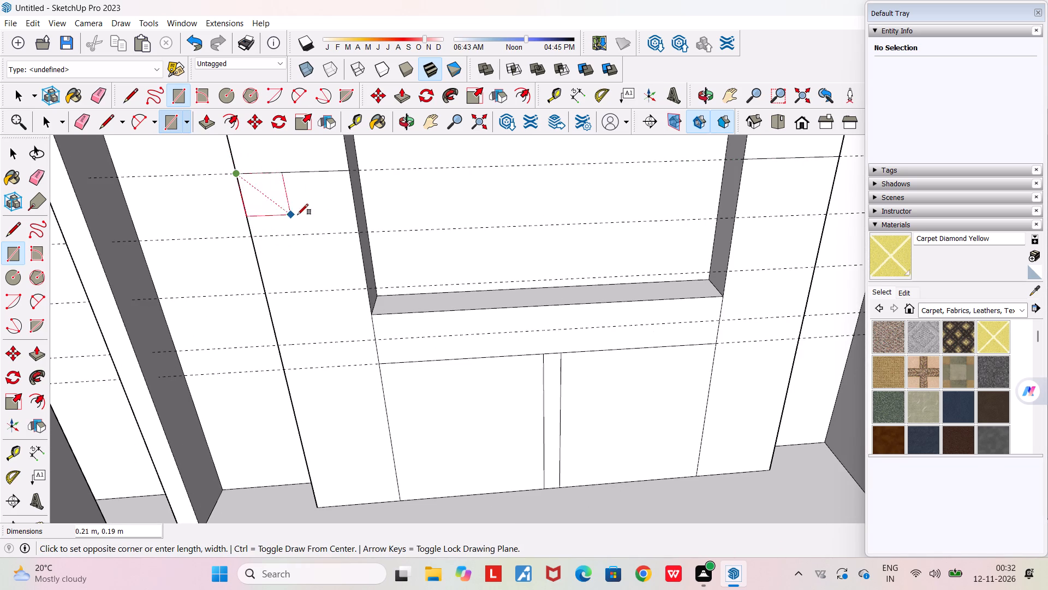
{"action": "left_click", "coordinate": [358, 234]}
{"action": "scroll", "coordinate": [358, 232], "scroll_direction": "down", "scroll_amount": 5}
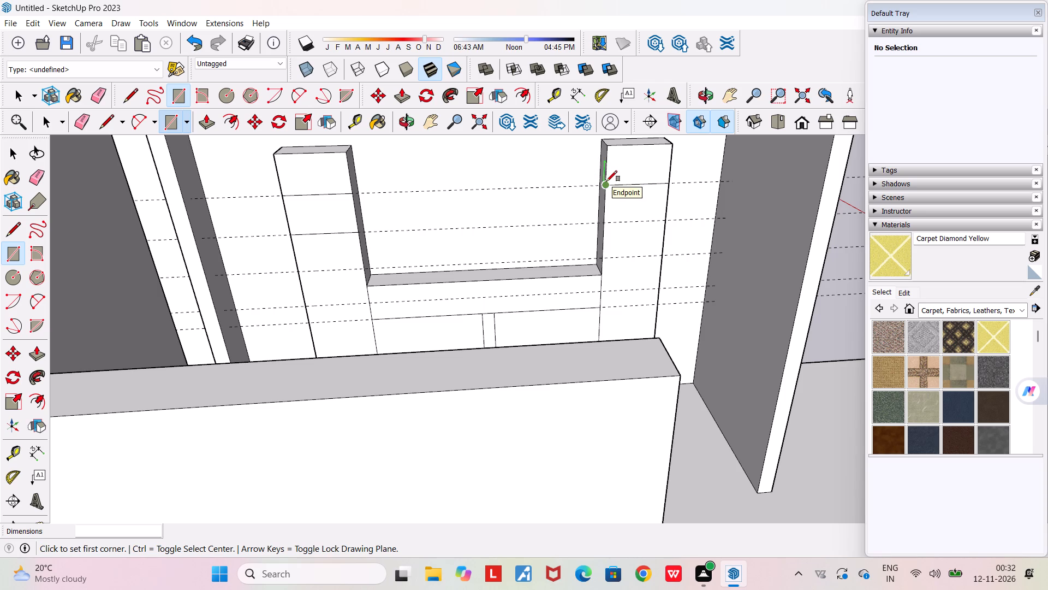
{"action": "left_click", "coordinate": [606, 185]}
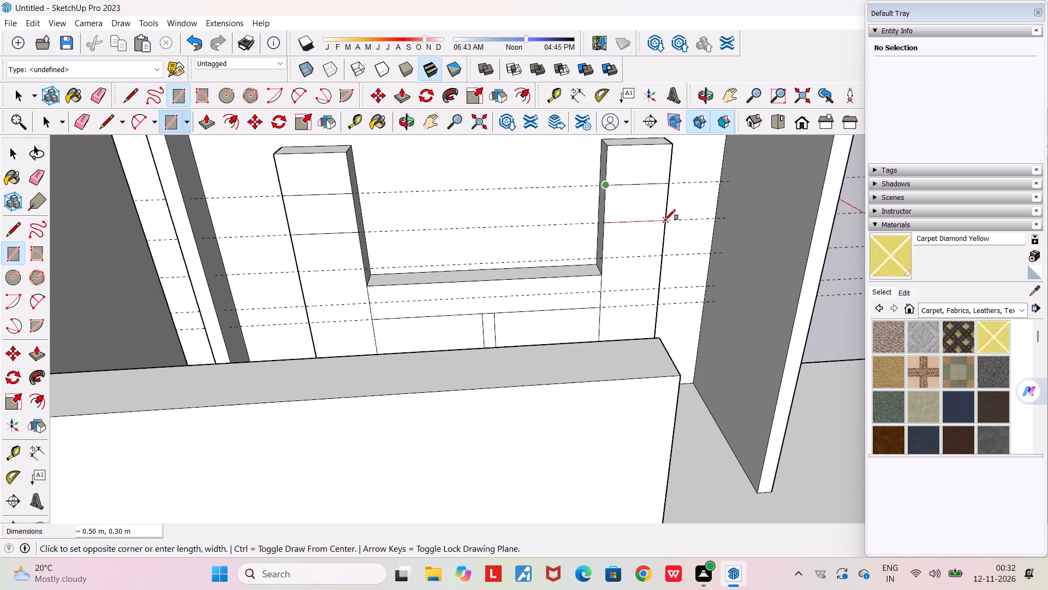
{"action": "left_click", "coordinate": [665, 220]}
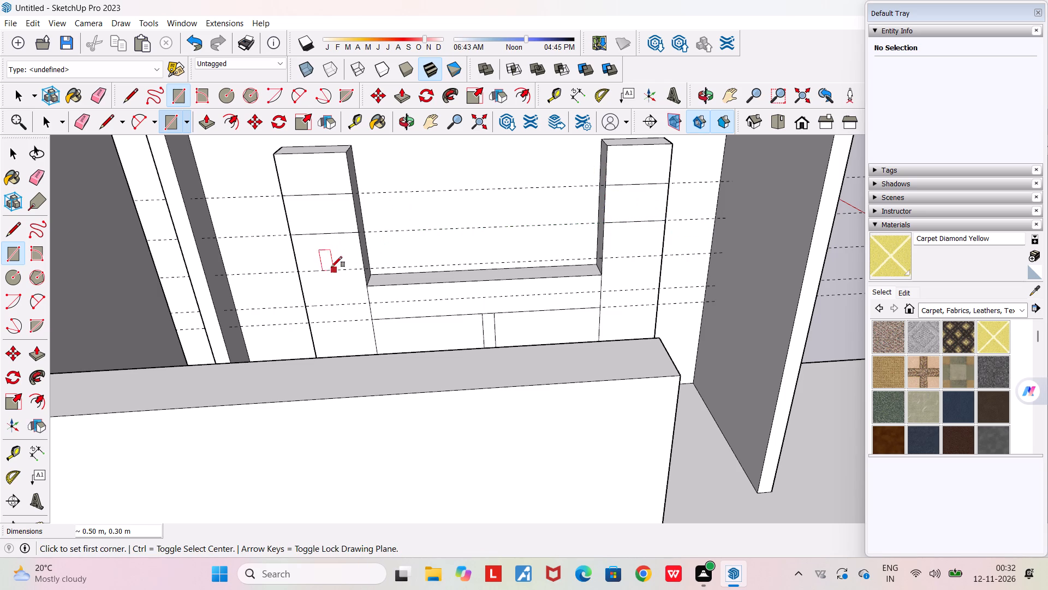
Draw a third 0.50 × 0.30 m rectangle on each pillar's front, directly below the second one.
{"action": "scroll", "coordinate": [320, 269], "scroll_direction": "up", "scroll_amount": 5}
{"action": "left_click", "coordinate": [272, 211]}
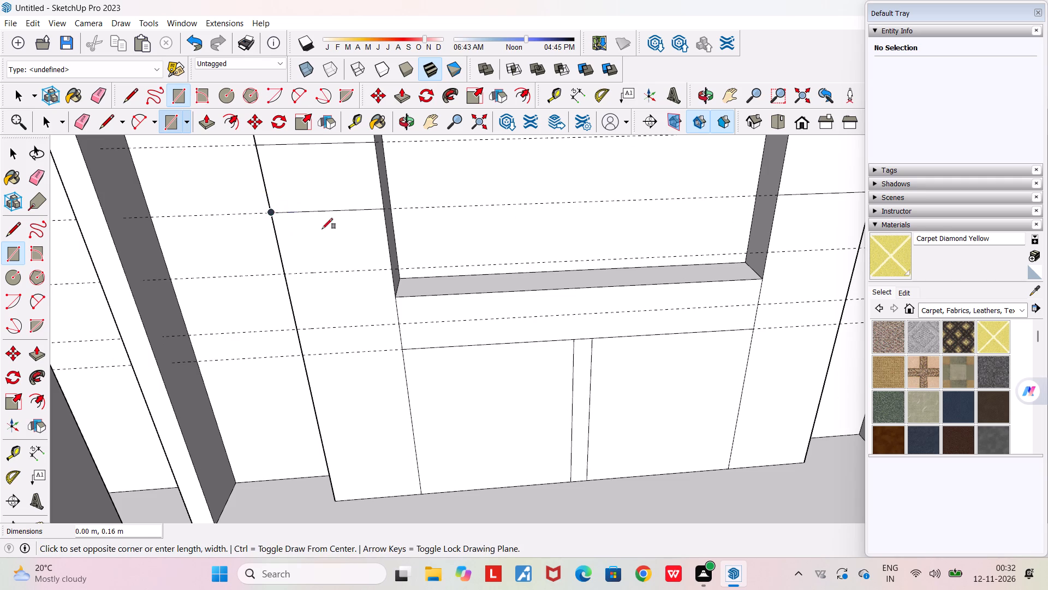
{"action": "left_click", "coordinate": [392, 269]}
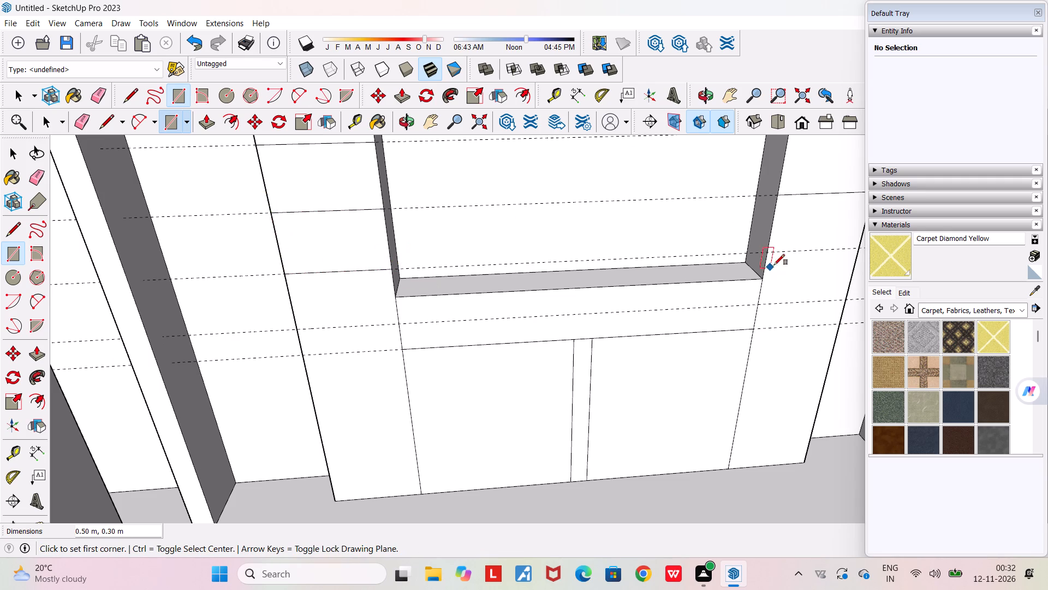
{"action": "scroll", "coordinate": [776, 250], "scroll_direction": "down", "scroll_amount": 3}
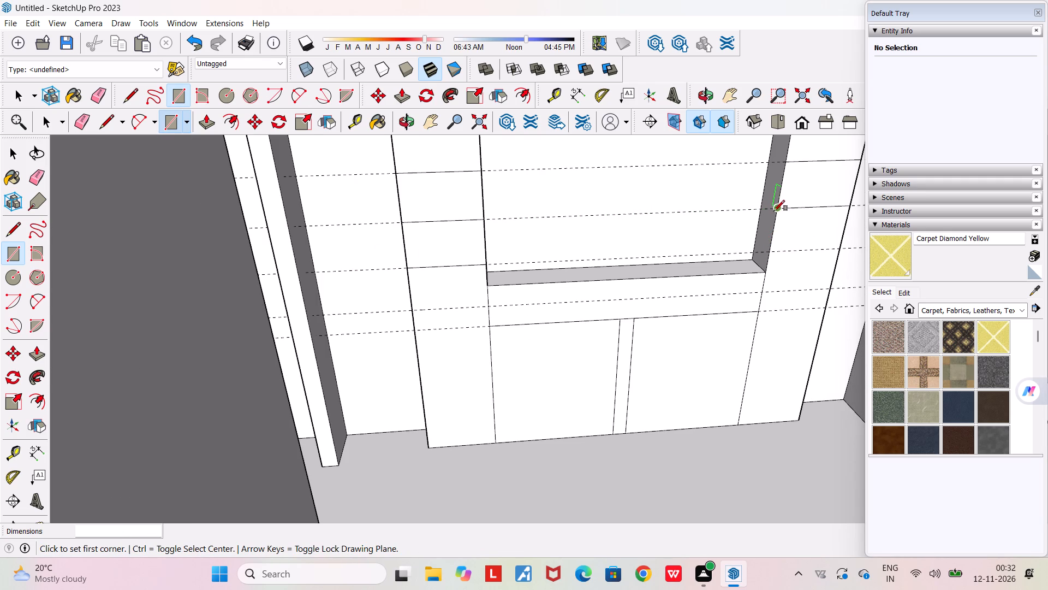
{"action": "left_click", "coordinate": [777, 209]}
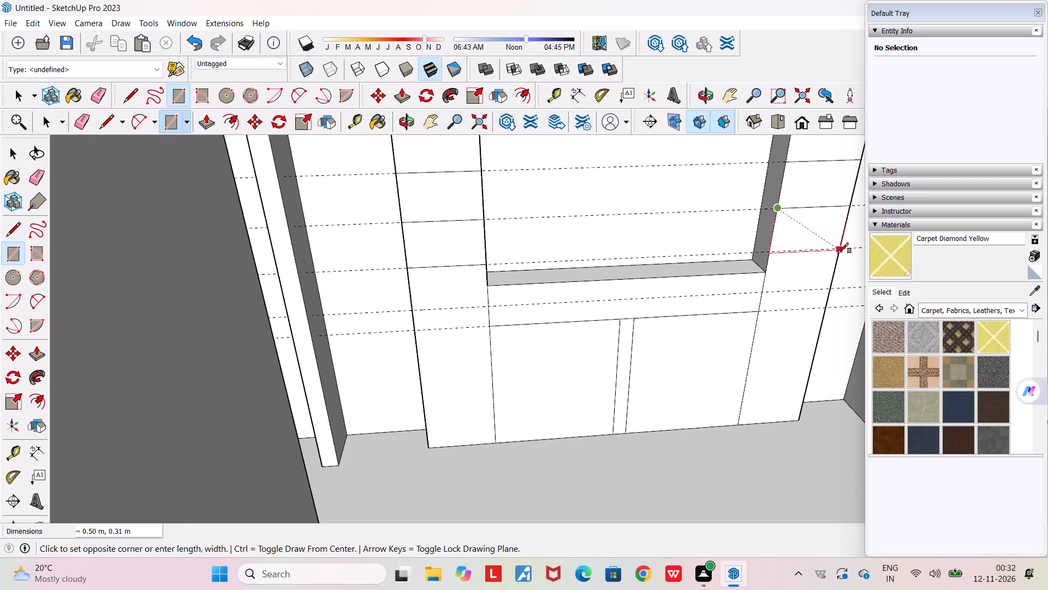
{"action": "left_click", "coordinate": [841, 250]}
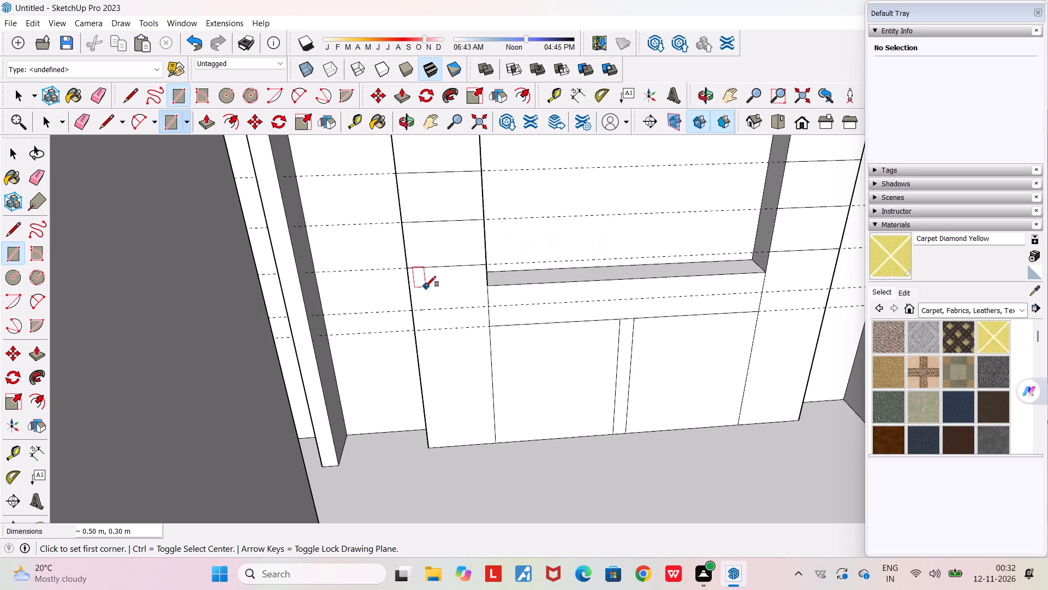
Draw a fourth 0.50 × 0.30 m rectangle on each pillar's front, directly below the third one.
{"action": "left_click", "coordinate": [407, 266]}
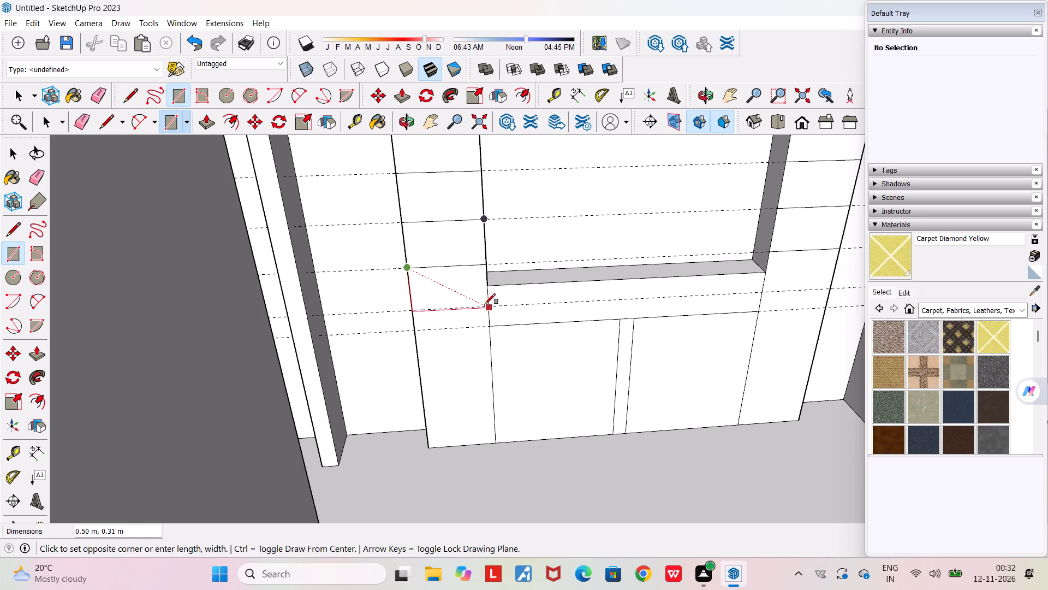
{"action": "left_click", "coordinate": [489, 305]}
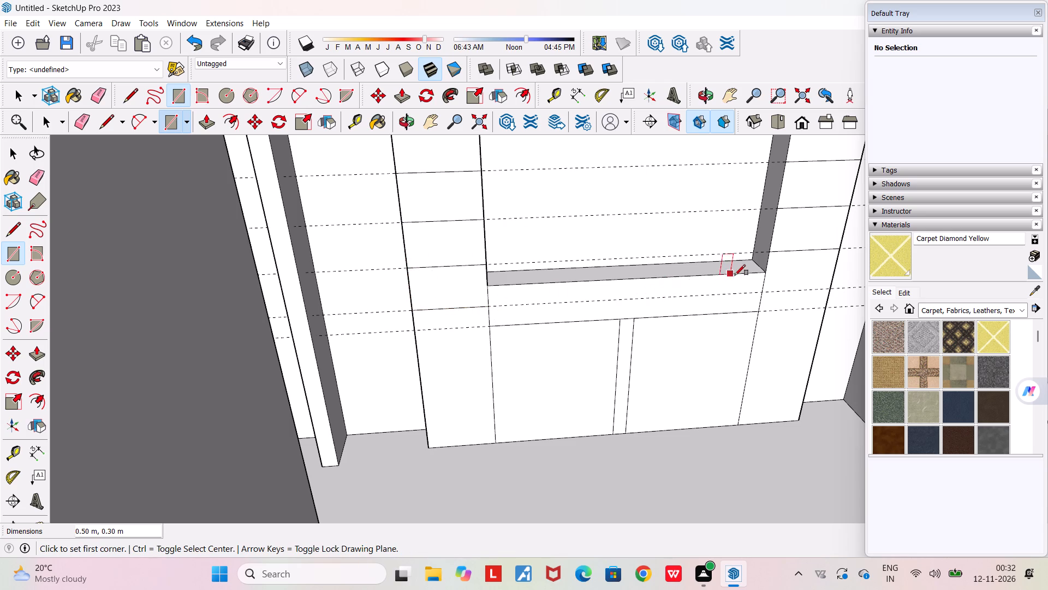
{"action": "left_click", "coordinate": [772, 251]}
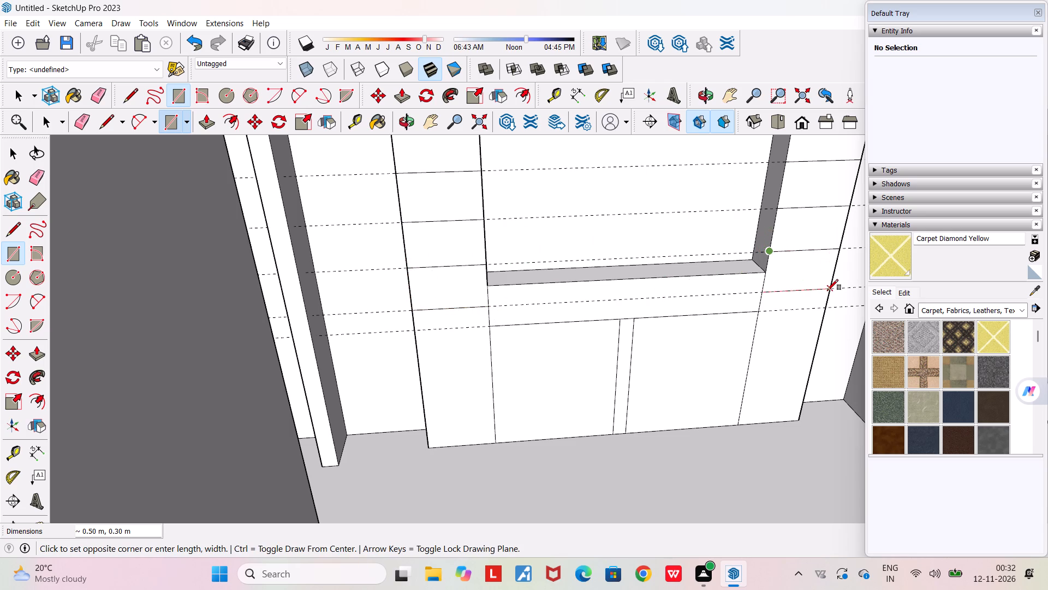
{"action": "left_click", "coordinate": [829, 290]}
Erase all five horizontal guides running across the wall unit's front.
{"action": "scroll", "coordinate": [778, 284], "scroll_direction": "down", "scroll_amount": 6}
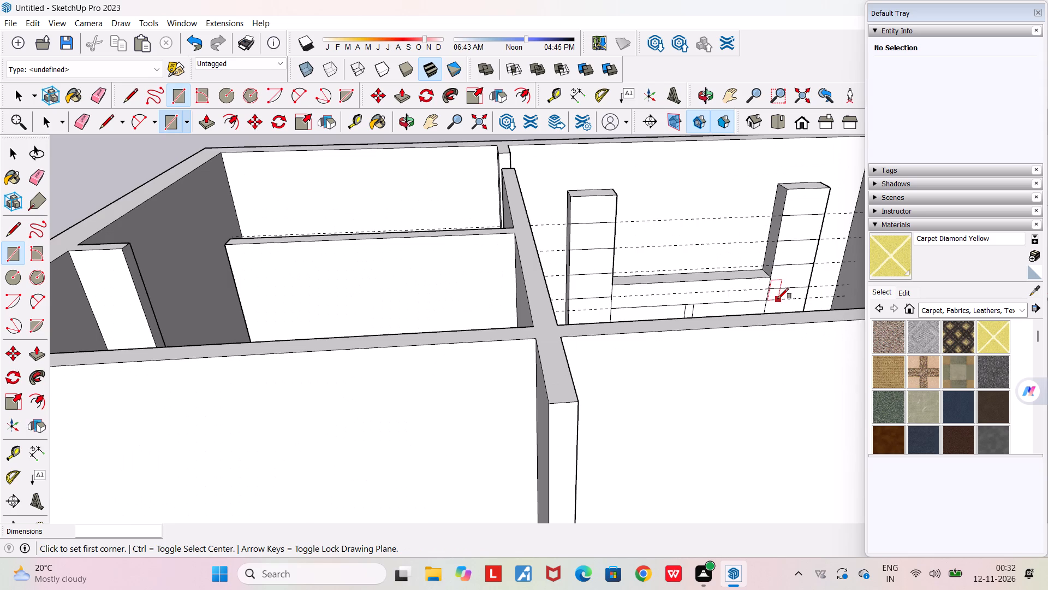
{"action": "middle_click_drag", "start_coordinate": [776, 299], "coordinate": [714, 323]}
{"action": "scroll", "coordinate": [581, 324], "scroll_direction": "up", "scroll_amount": 3}
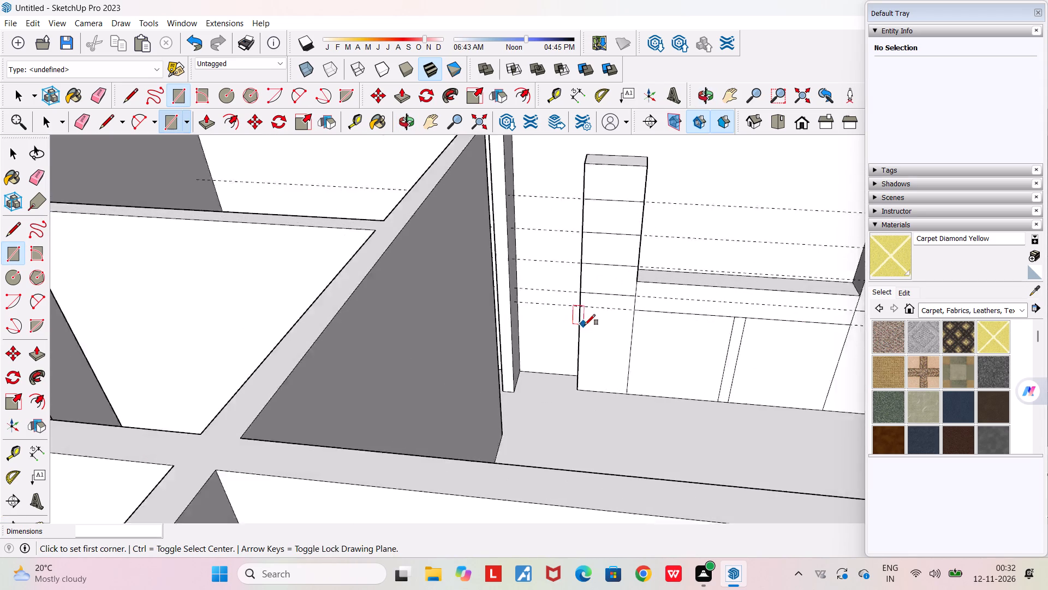
{"action": "scroll", "coordinate": [585, 325], "scroll_direction": "up", "scroll_amount": 3}
{"action": "key", "text": "space"}
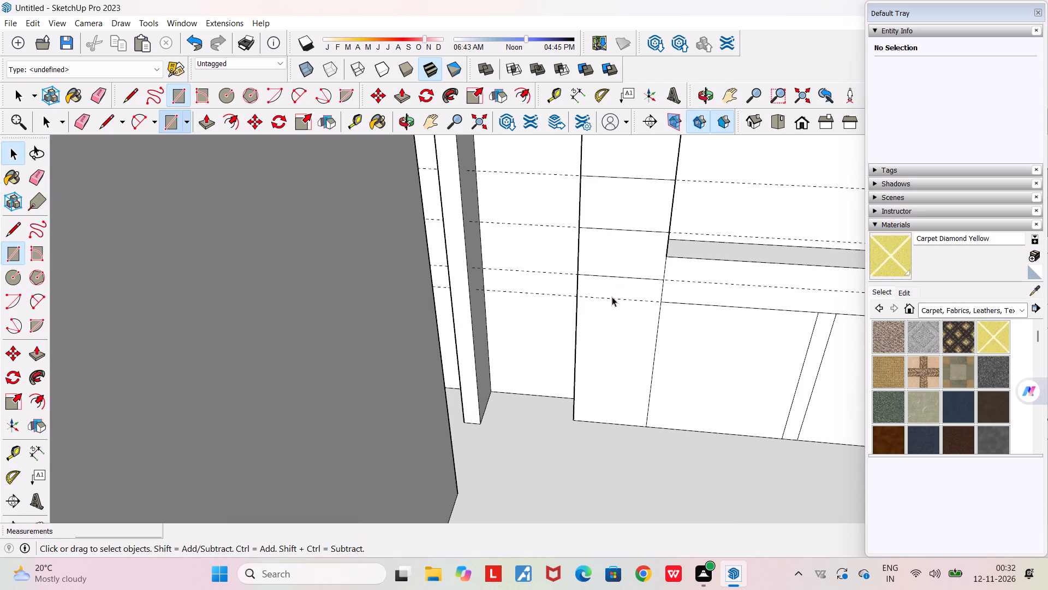
{"action": "scroll", "coordinate": [611, 297], "scroll_direction": "down", "scroll_amount": 5}
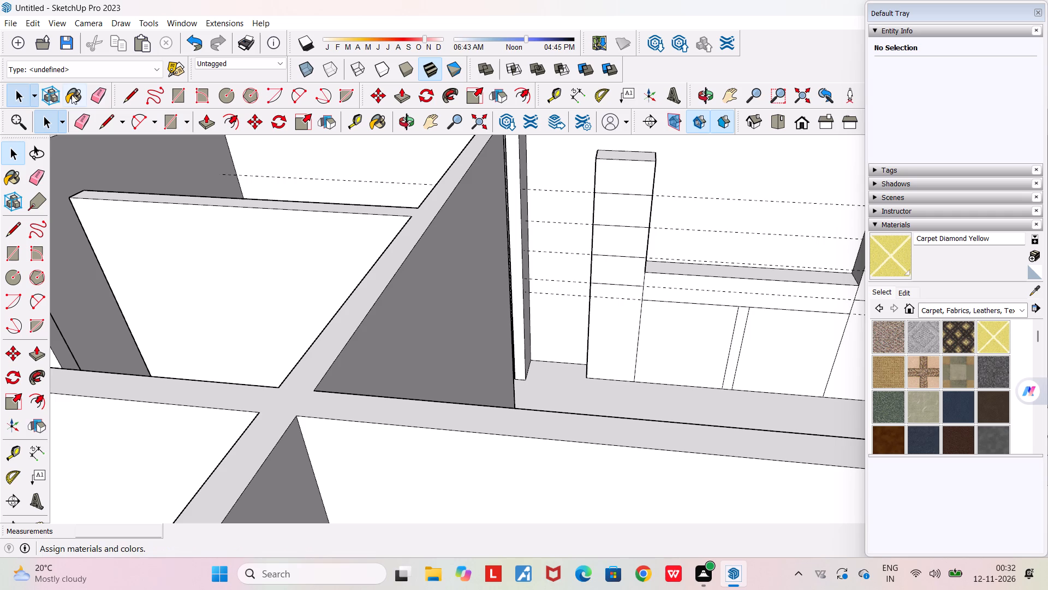
{"action": "left_click", "coordinate": [101, 95]}
{"action": "scroll", "coordinate": [503, 249], "scroll_direction": "up", "scroll_amount": 2}
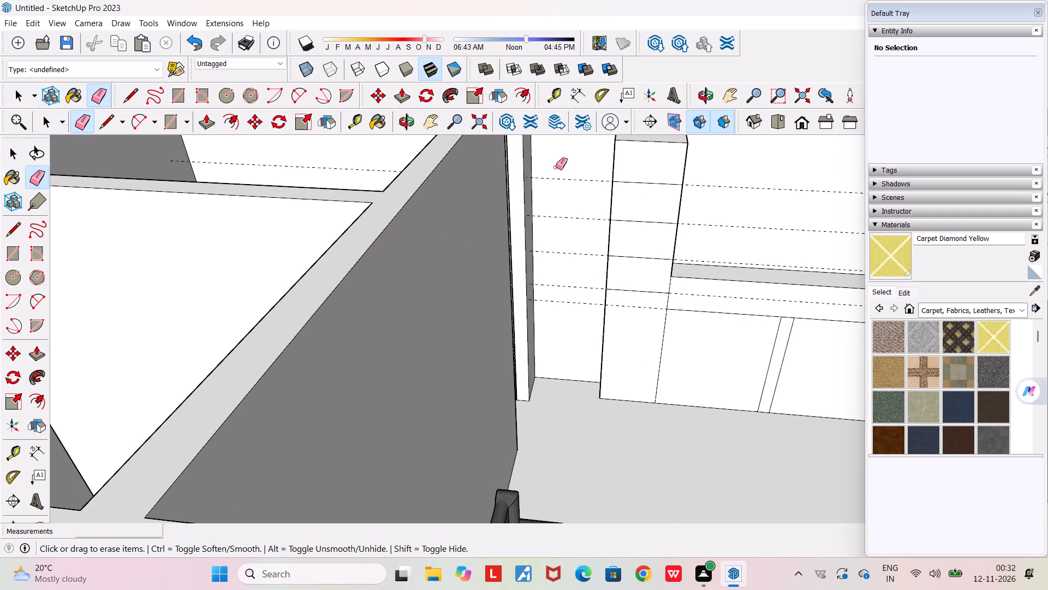
{"action": "left_click_drag", "start_coordinate": [556, 169], "coordinate": [558, 317]}
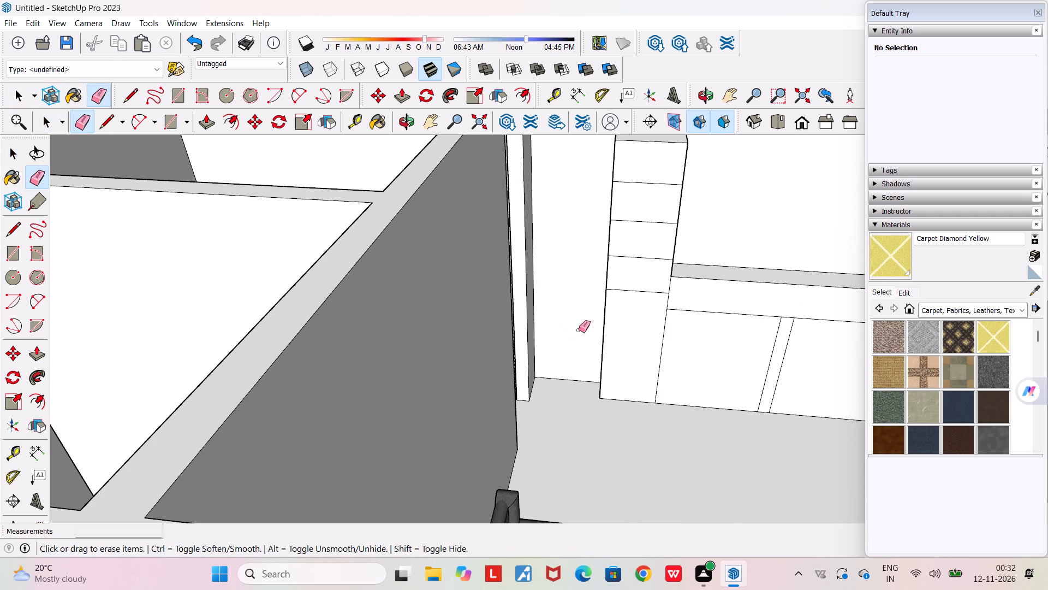
Examine the wall unit's divided pillar fronts and lower panels from several angles.
{"action": "scroll", "coordinate": [579, 330], "scroll_direction": "down", "scroll_amount": 4}
{"action": "middle_click_drag", "start_coordinate": [636, 347], "coordinate": [630, 337]}
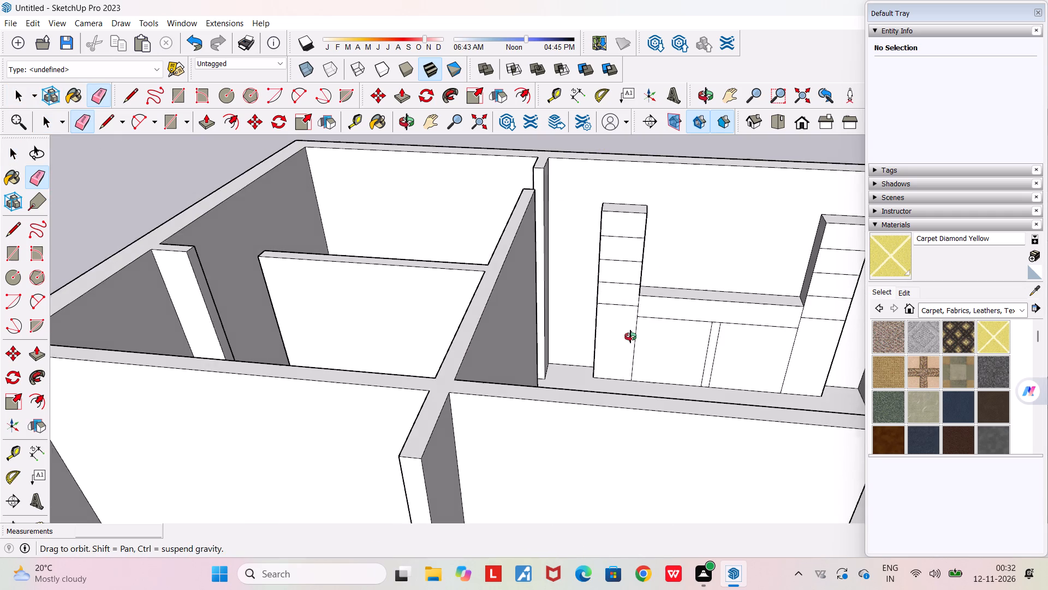
{"action": "middle_click_drag", "start_coordinate": [630, 337], "coordinate": [716, 365]}
{"action": "scroll", "coordinate": [724, 345], "scroll_direction": "up", "scroll_amount": 4}
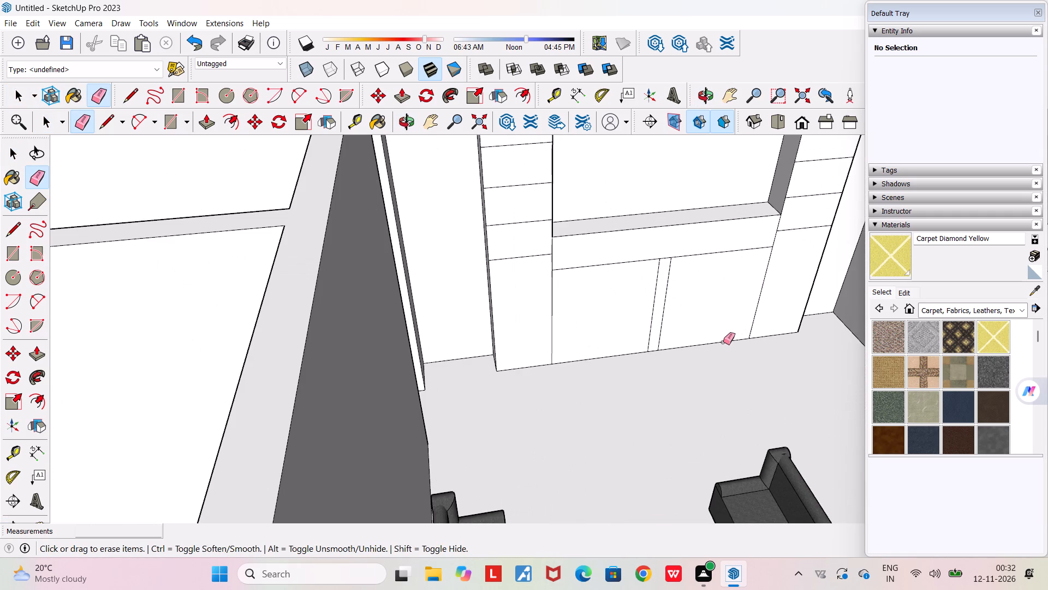
{"action": "scroll", "coordinate": [723, 340], "scroll_direction": "down", "scroll_amount": 4}
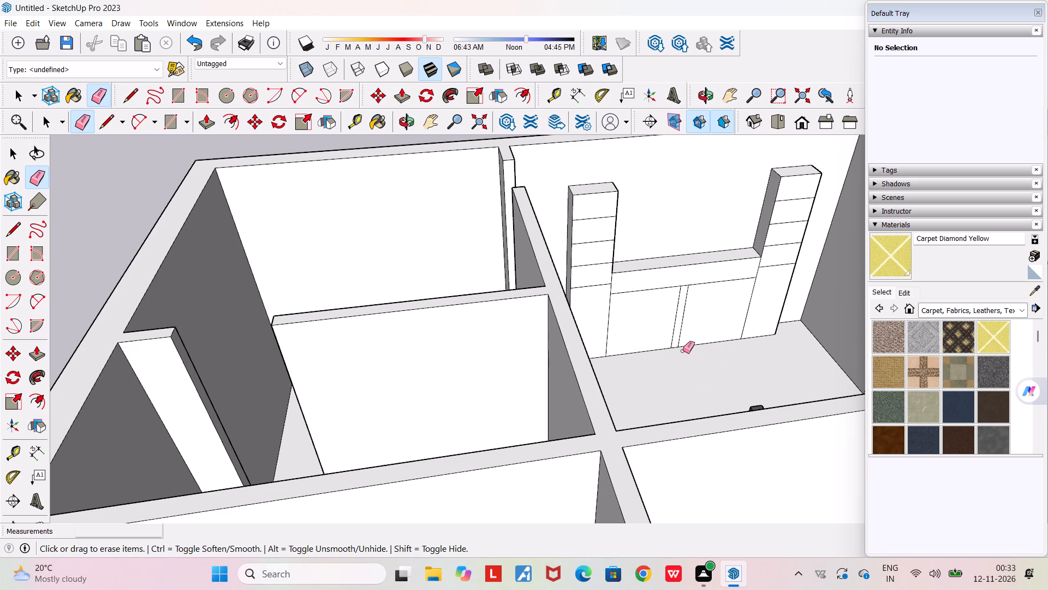
{"action": "key", "text": "space"}
{"action": "scroll", "coordinate": [834, 212], "scroll_direction": "up", "scroll_amount": 3}
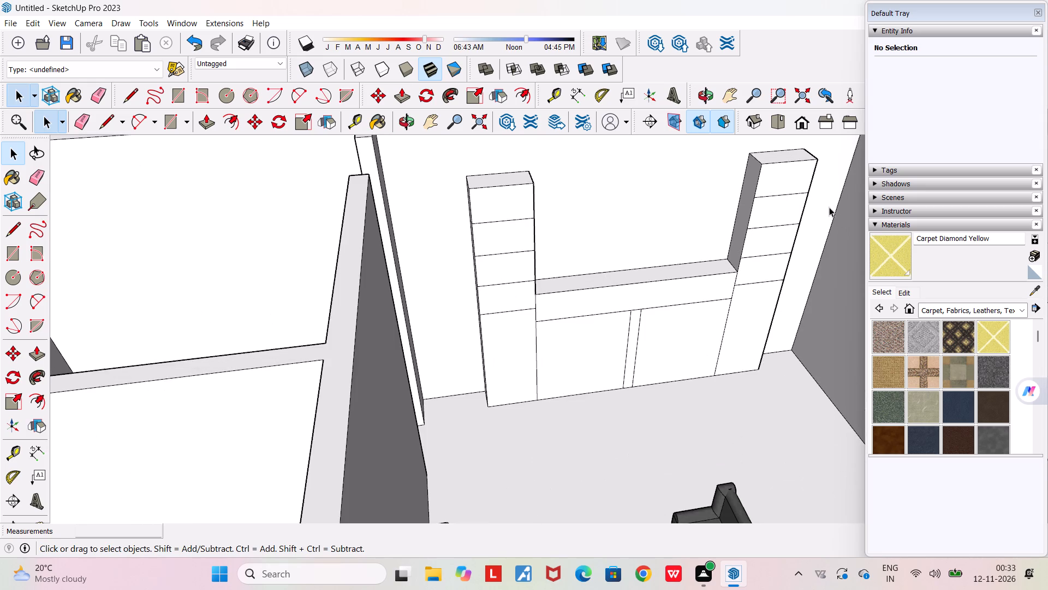
{"action": "middle_click_drag", "start_coordinate": [825, 206], "coordinate": [723, 194]}
{"action": "scroll", "coordinate": [723, 194], "scroll_direction": "down", "scroll_amount": 4}
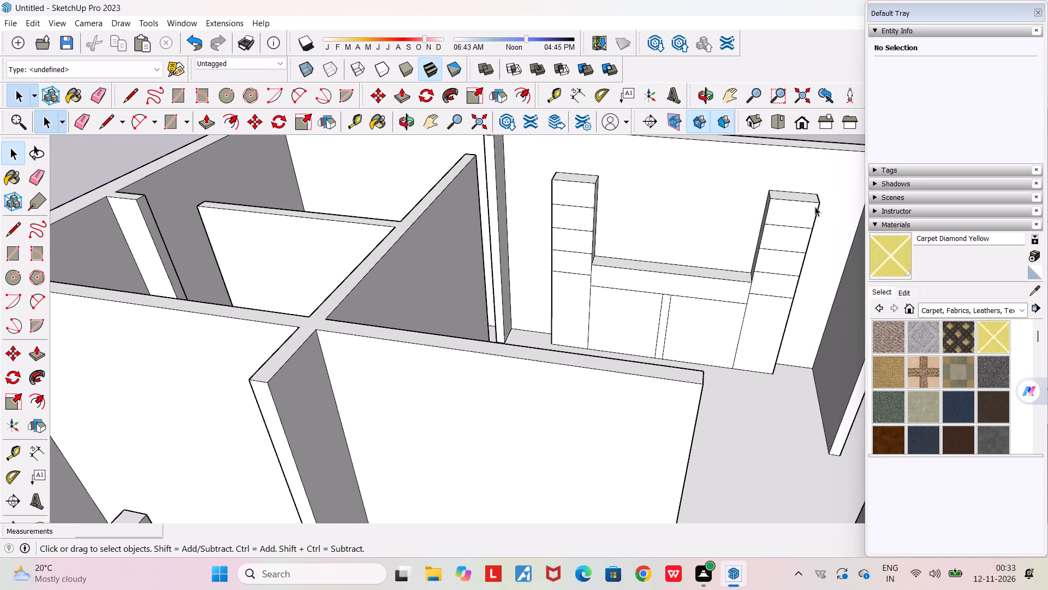
{"action": "scroll", "coordinate": [838, 219], "scroll_direction": "up", "scroll_amount": 3}
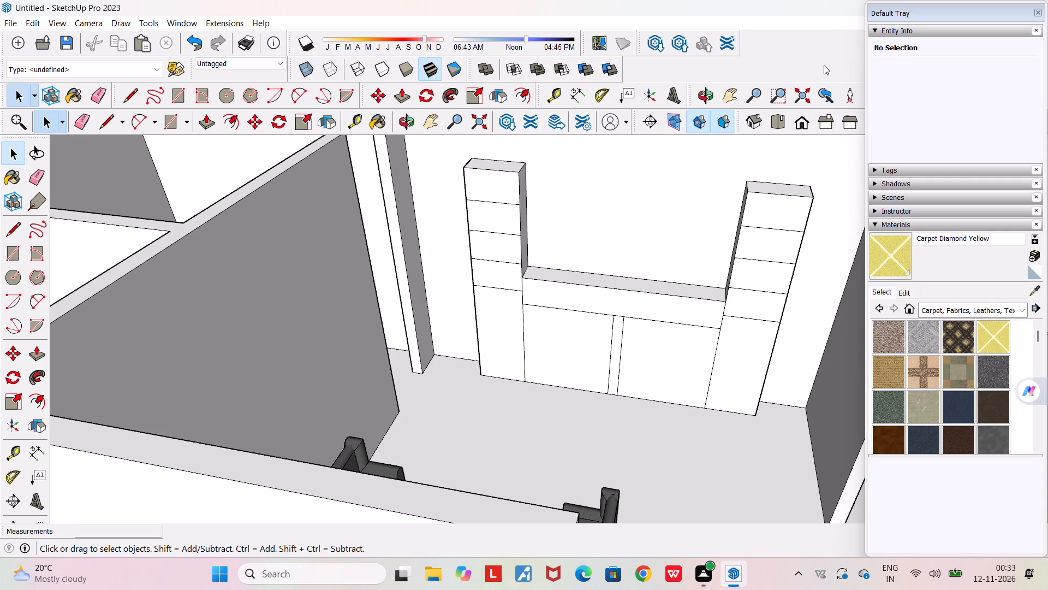
{"action": "middle_click_drag", "start_coordinate": [448, 265], "coordinate": [458, 262]}
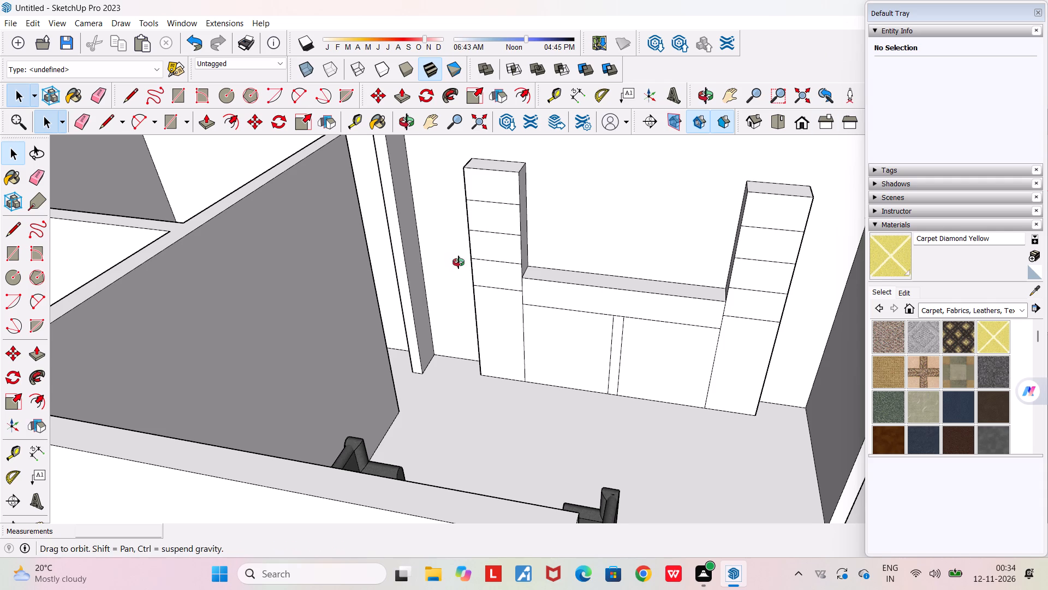
{"action": "middle_click_drag", "start_coordinate": [458, 262], "coordinate": [525, 261]}
{"action": "scroll", "coordinate": [506, 213], "scroll_direction": "up", "scroll_amount": 3}
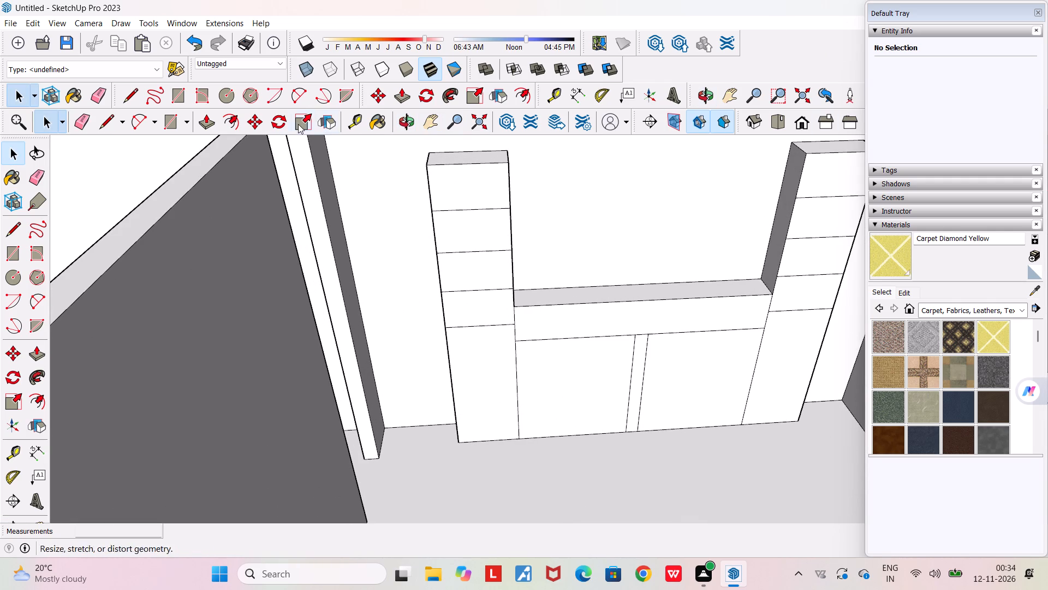
Offset the four stacked rectangles on the wall unit's left pillar inward by about 0.02 m.
{"action": "left_click", "coordinate": [232, 120]}
{"action": "left_click", "coordinate": [458, 179]}
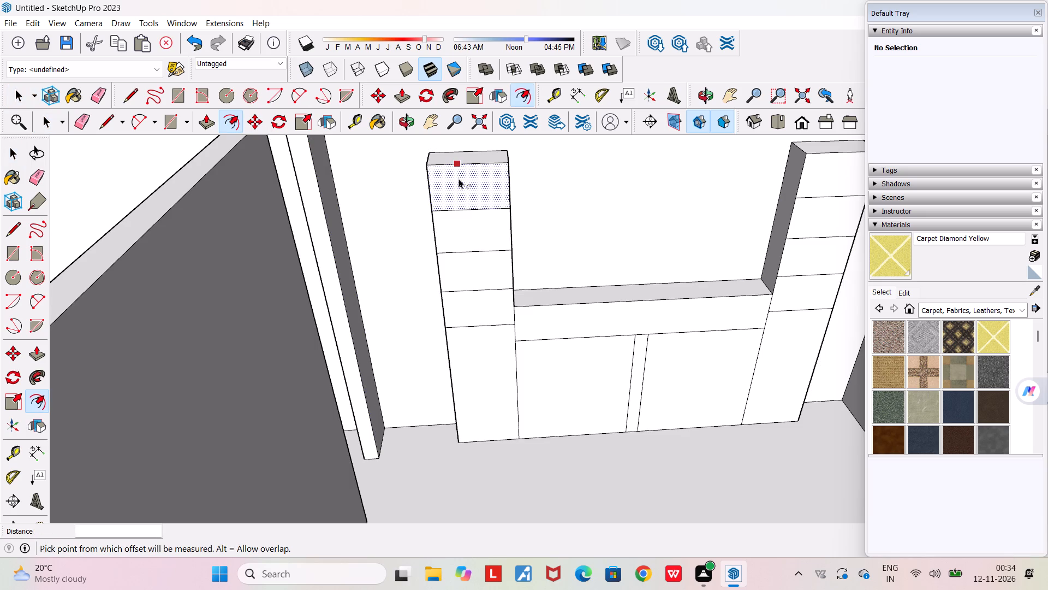
{"action": "left_click", "coordinate": [451, 167]}
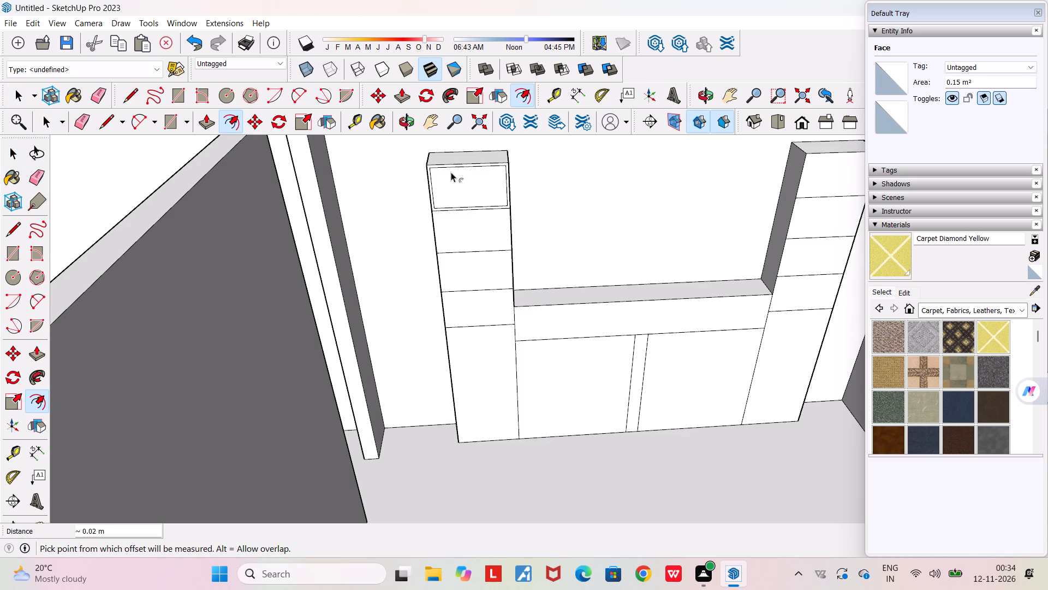
{"action": "double_click", "coordinate": [450, 226]}
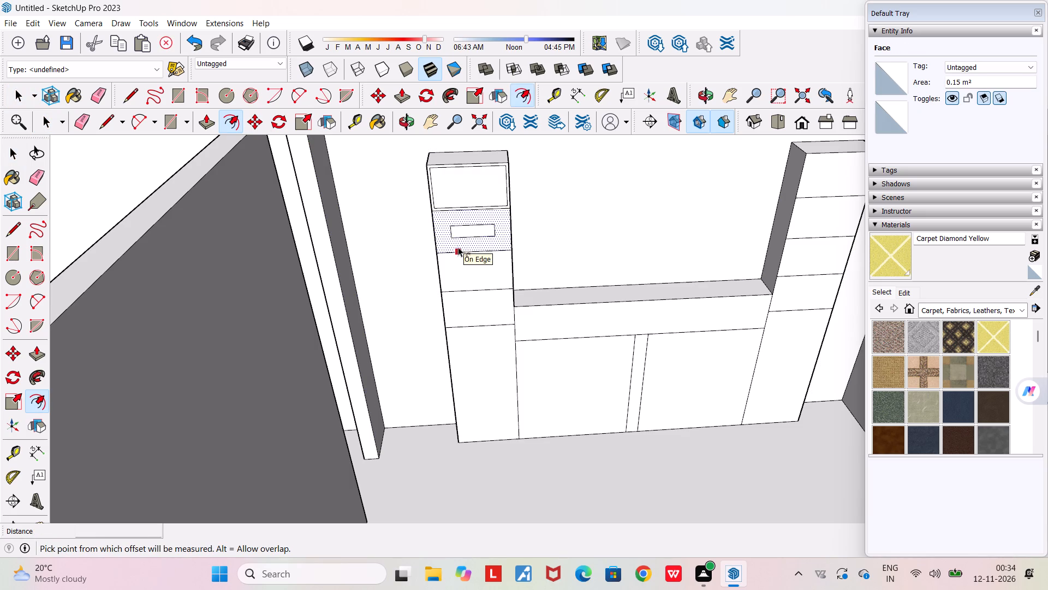
{"action": "key", "text": "ctrl+z"}
{"action": "scroll", "coordinate": [456, 229], "scroll_direction": "up", "scroll_amount": 5}
{"action": "left_click", "coordinate": [456, 210]}
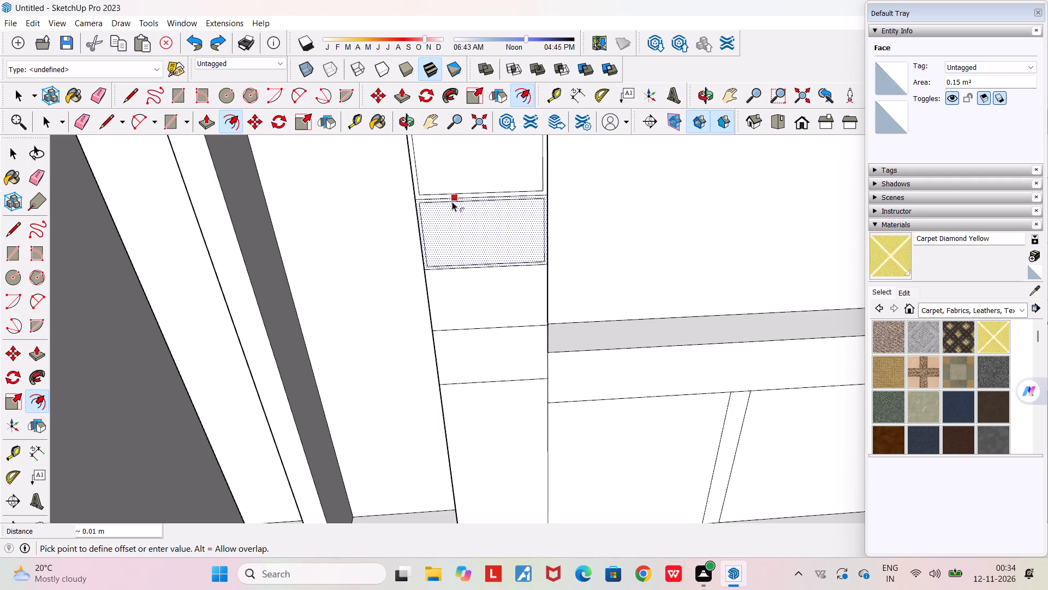
{"action": "left_click", "coordinate": [454, 202]}
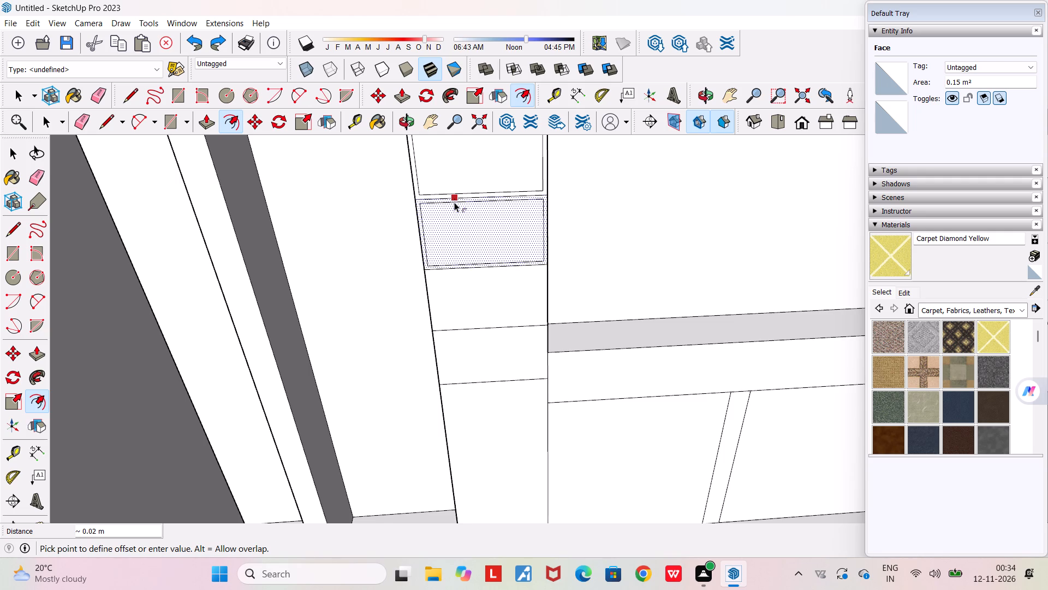
{"action": "double_click", "coordinate": [452, 280]}
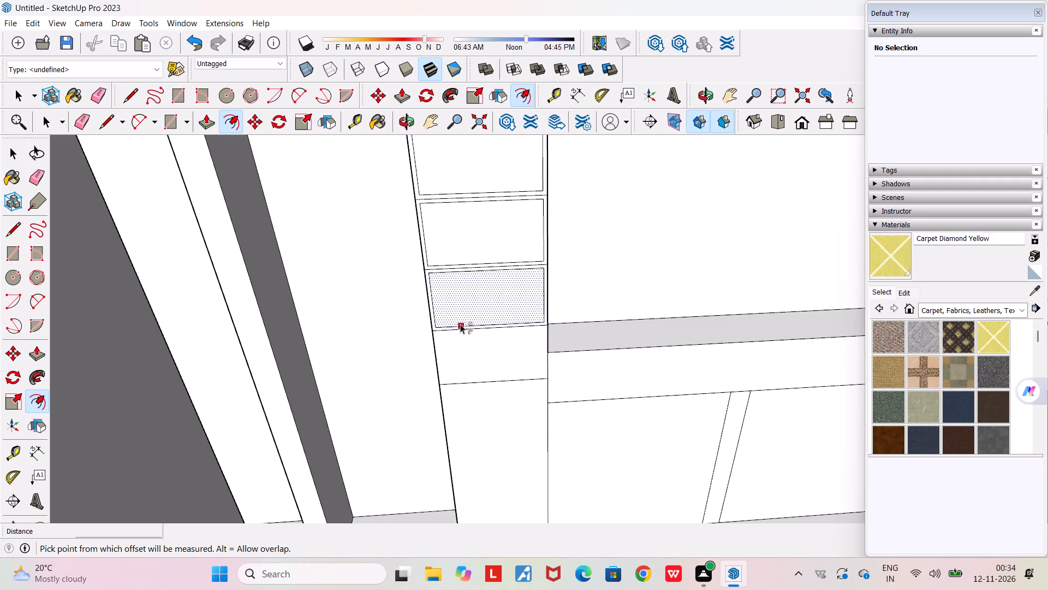
{"action": "double_click", "coordinate": [463, 350]}
Offset the four stacked rectangles on the wall unit's right pillar inward to match the left pillar's frames.
{"action": "scroll", "coordinate": [465, 347], "scroll_direction": "down", "scroll_amount": 5}
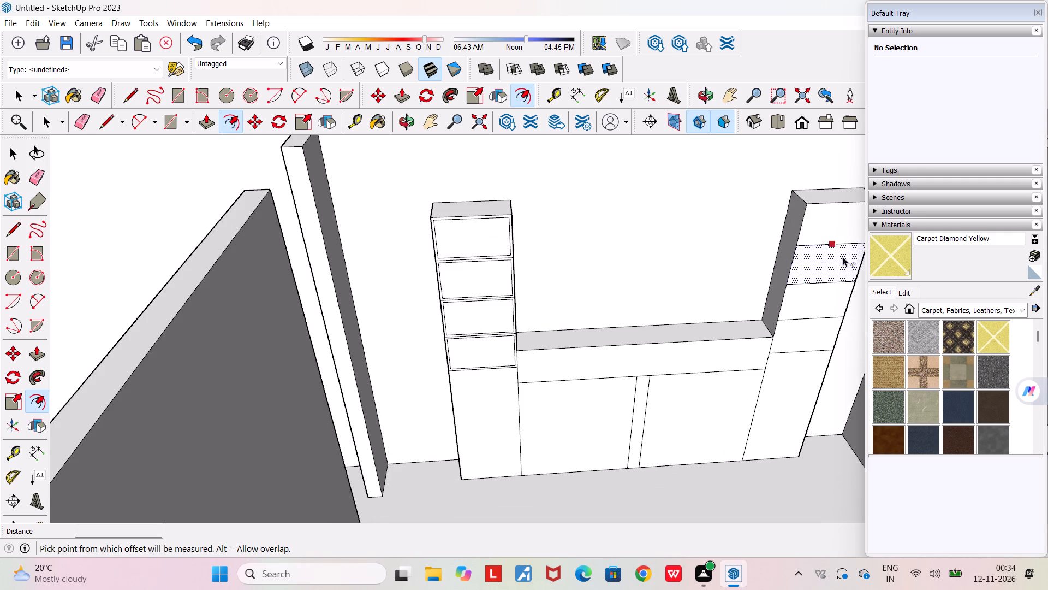
{"action": "double_click", "coordinate": [832, 223]}
{"action": "double_click", "coordinate": [833, 258]}
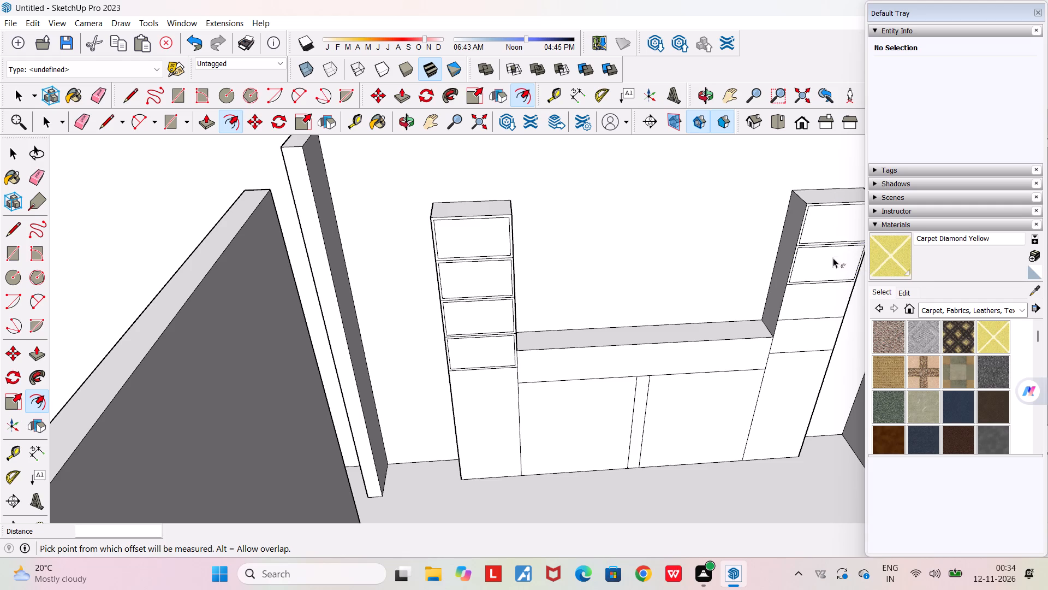
{"action": "double_click", "coordinate": [818, 297]}
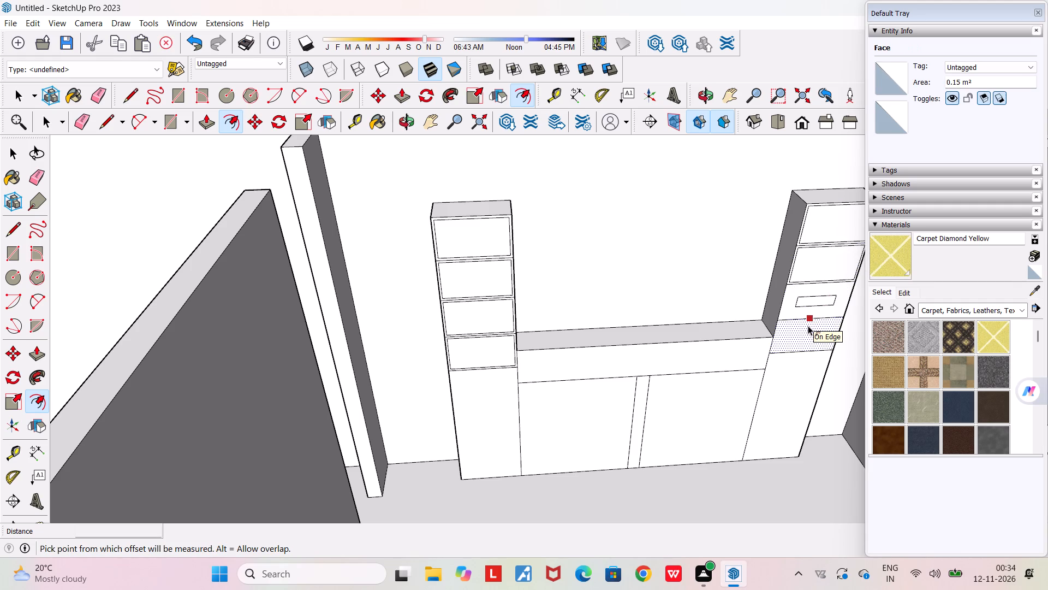
{"action": "key", "text": "ctrl+z"}
{"action": "double_click", "coordinate": [803, 291]}
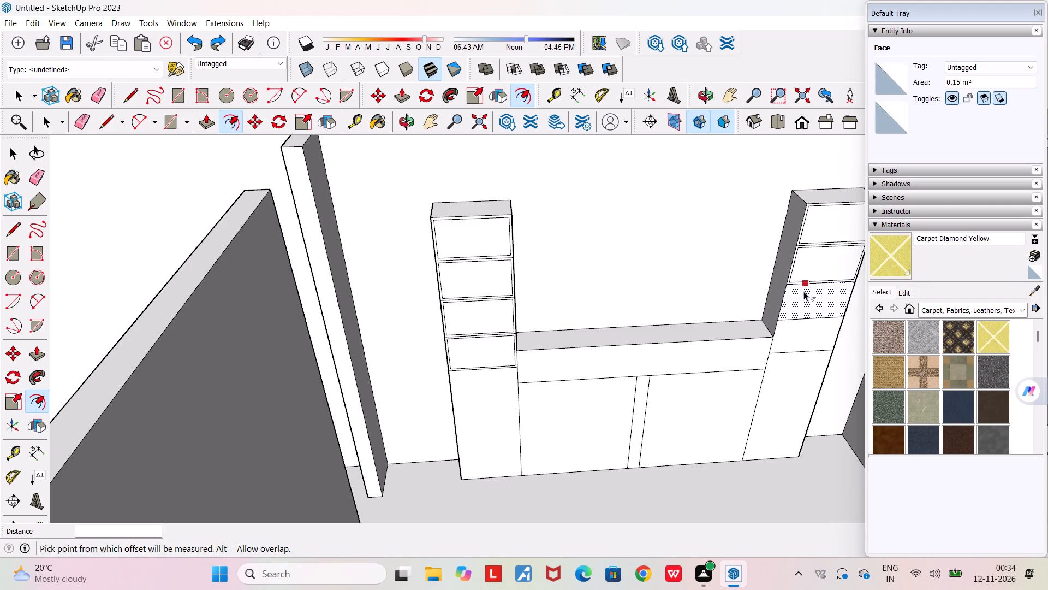
{"action": "key", "text": "ctrl+z"}
{"action": "scroll", "coordinate": [805, 296], "scroll_direction": "up", "scroll_amount": 5}
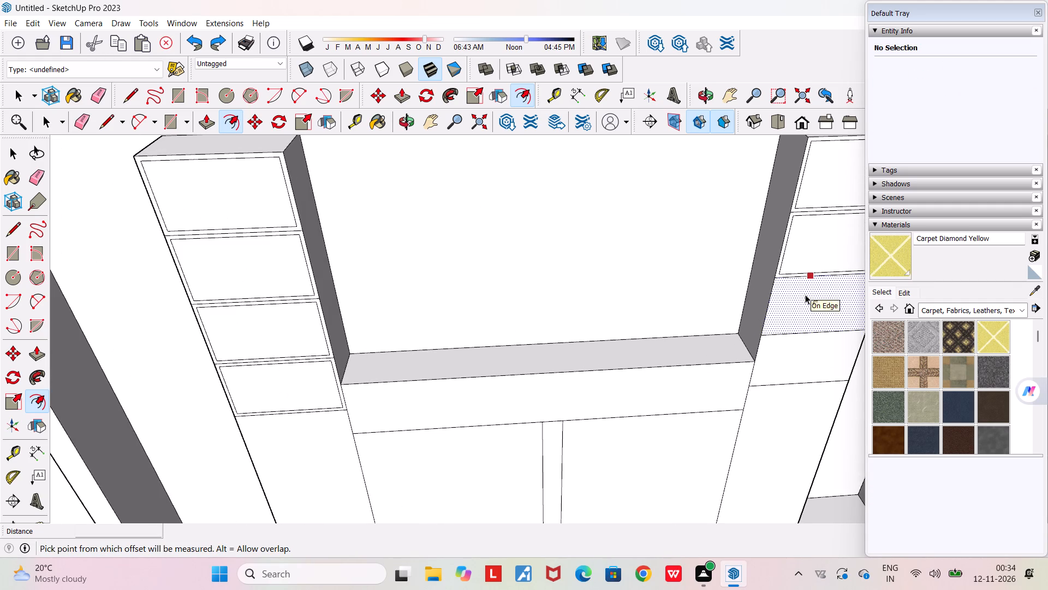
{"action": "left_click", "coordinate": [805, 294]}
{"action": "left_click", "coordinate": [806, 280]}
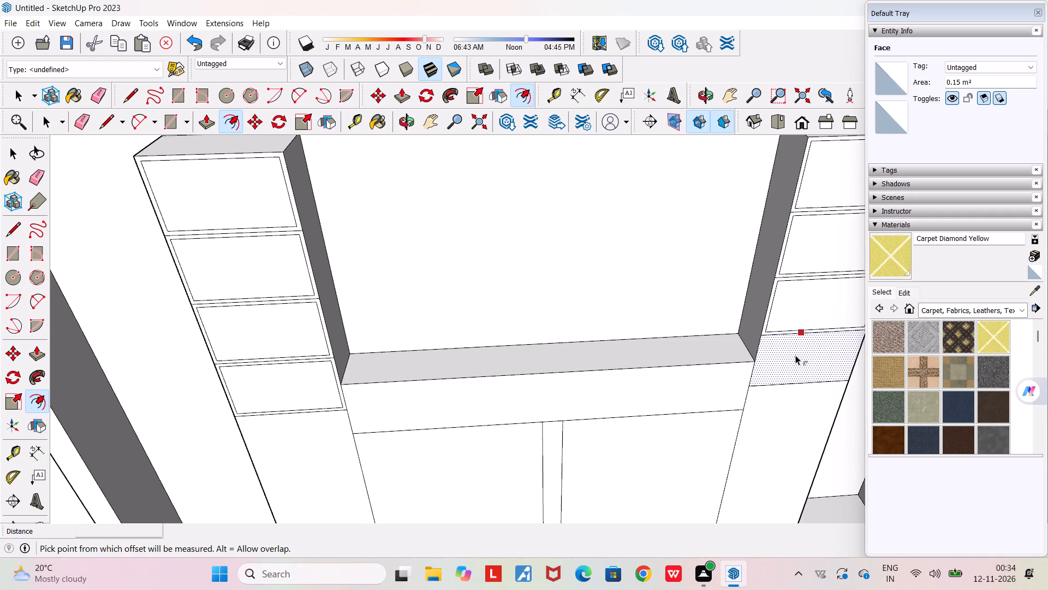
{"action": "double_click", "coordinate": [795, 355]}
Offset the tall lower face of each pillar inward to form a narrow frame around it.
{"action": "scroll", "coordinate": [796, 352], "scroll_direction": "down", "scroll_amount": 9}
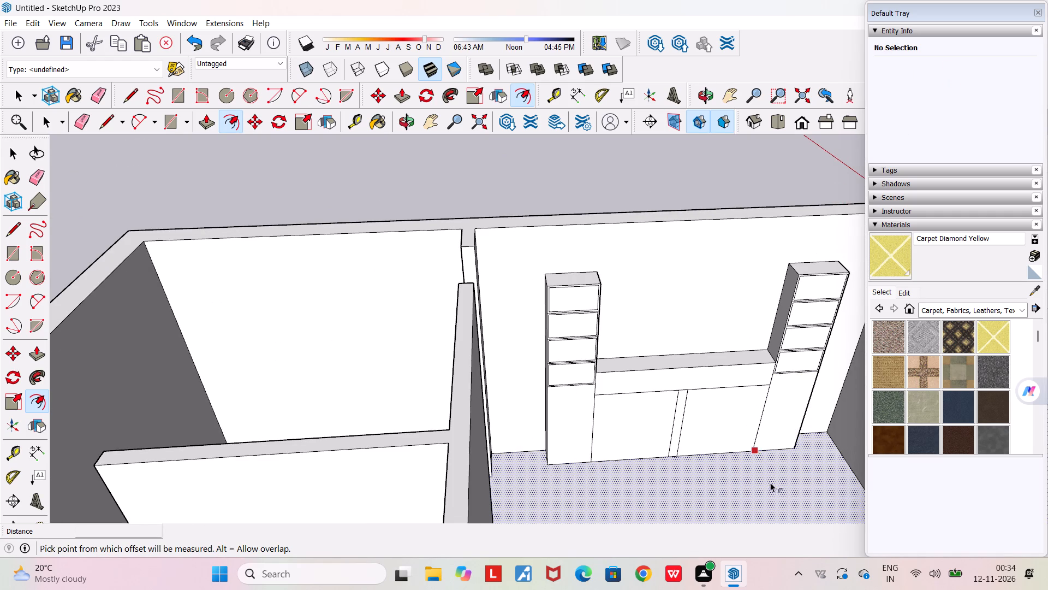
{"action": "scroll", "coordinate": [851, 451], "scroll_direction": "up", "scroll_amount": 4}
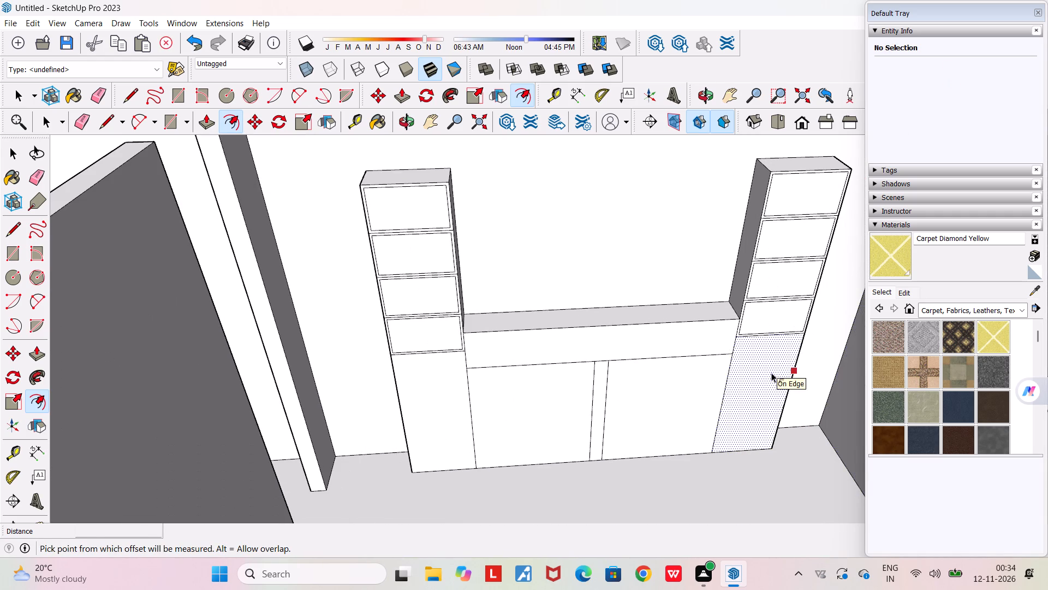
{"action": "left_click", "coordinate": [771, 373]}
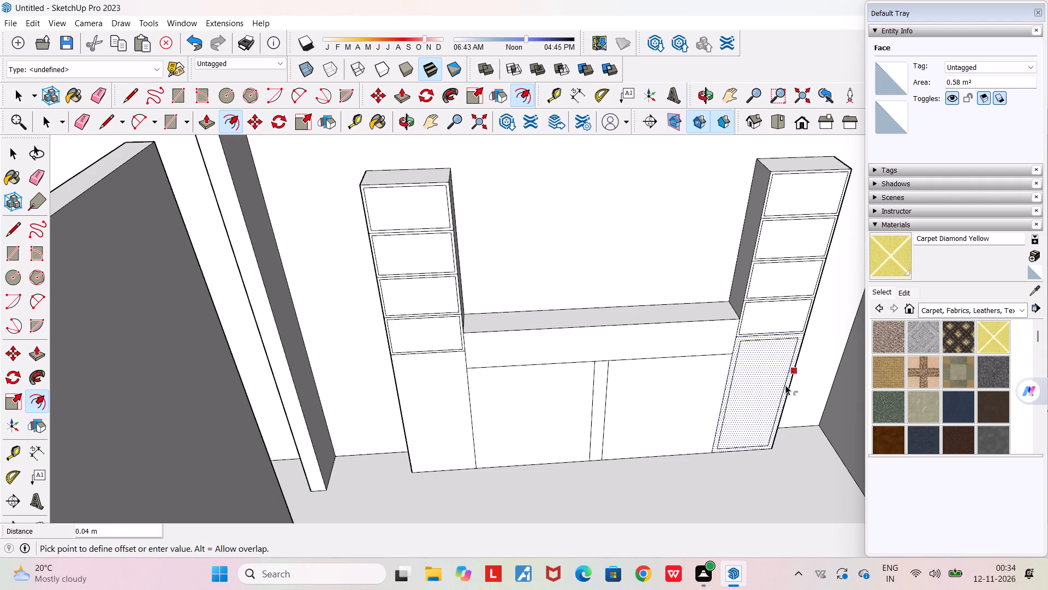
{"action": "left_click", "coordinate": [787, 386]}
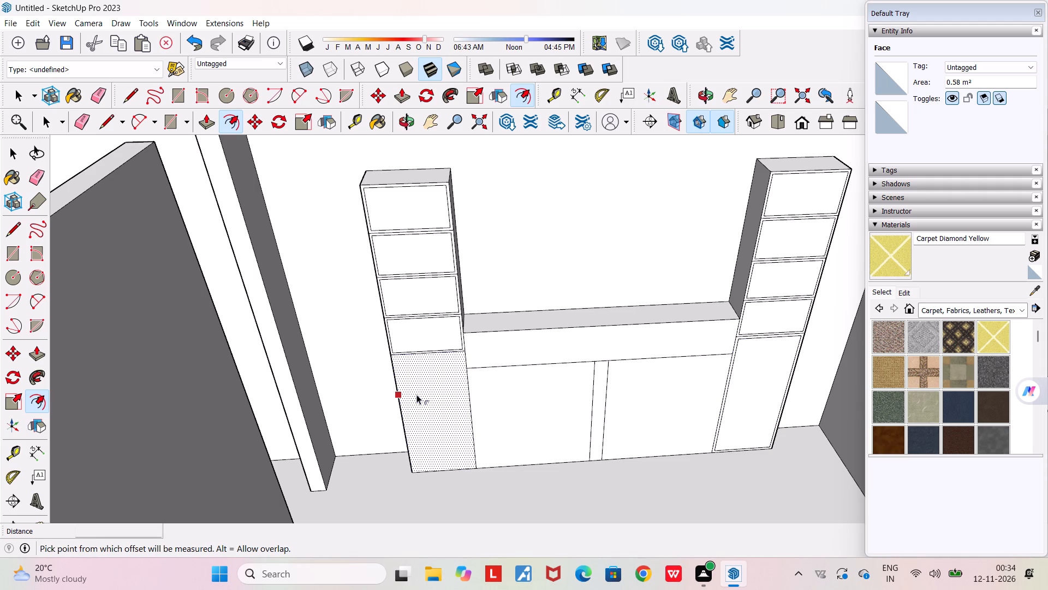
{"action": "left_click", "coordinate": [416, 394]}
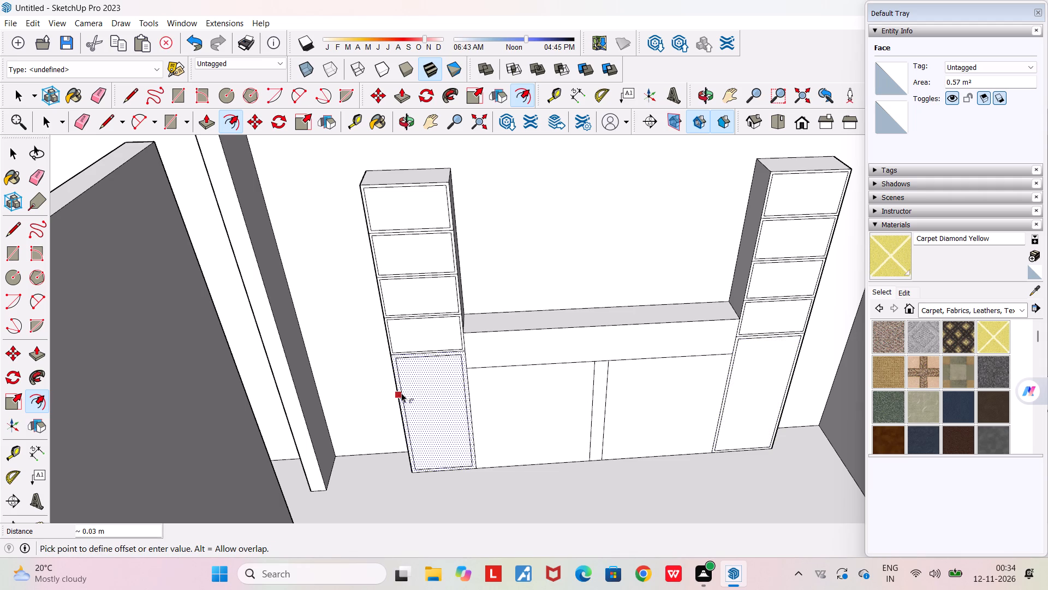
{"action": "left_click", "coordinate": [401, 393]}
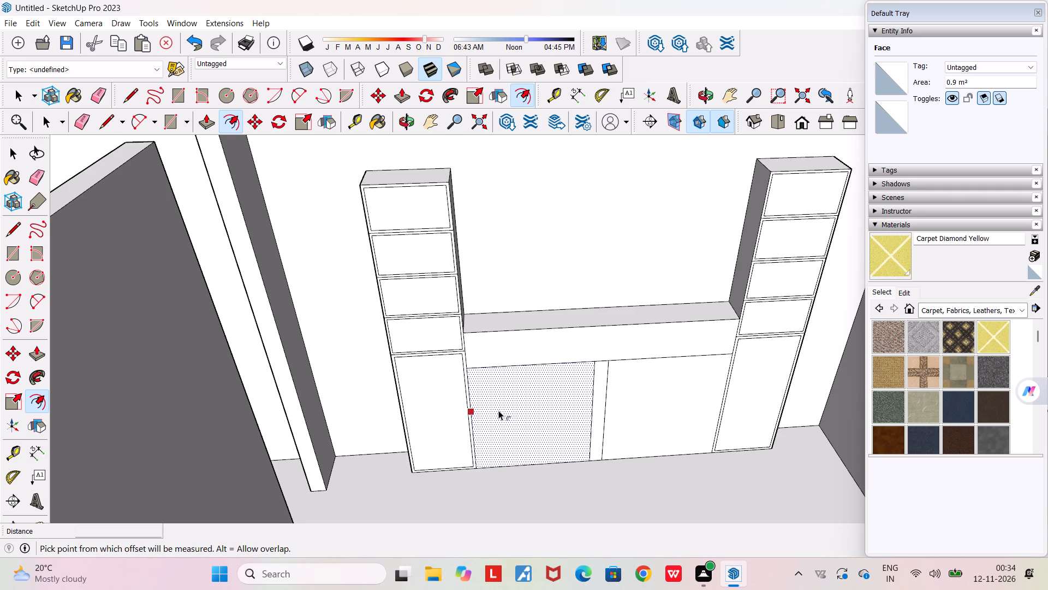
Offset the wall unit's long horizontal panel and the two large panels below it inward by about 0.02 m.
{"action": "scroll", "coordinate": [498, 410], "scroll_direction": "up", "scroll_amount": 1}
{"action": "left_click", "coordinate": [510, 344]}
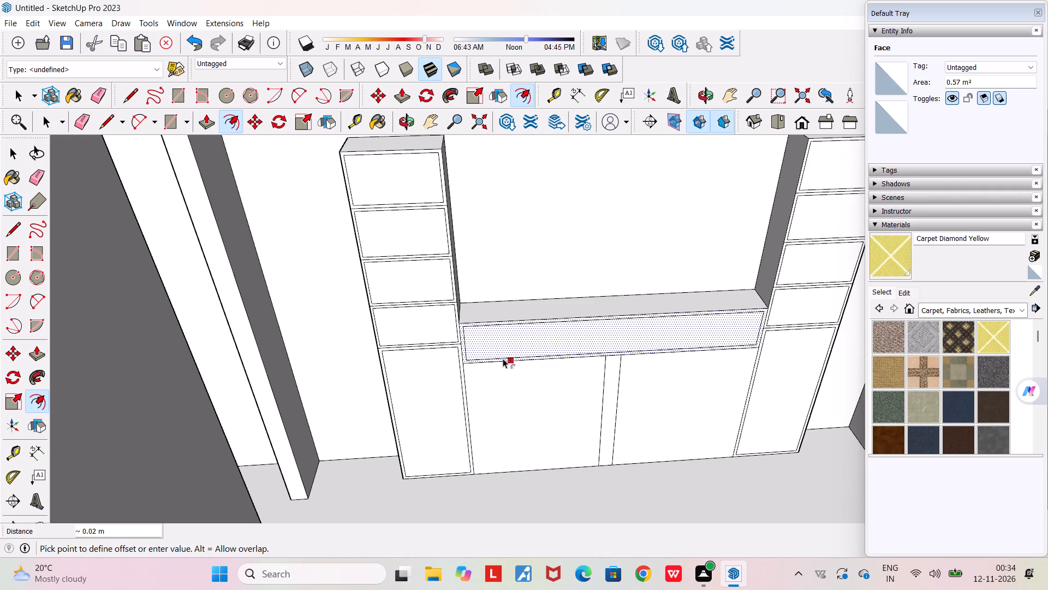
{"action": "left_click", "coordinate": [503, 358]}
{"action": "left_click", "coordinate": [514, 415]}
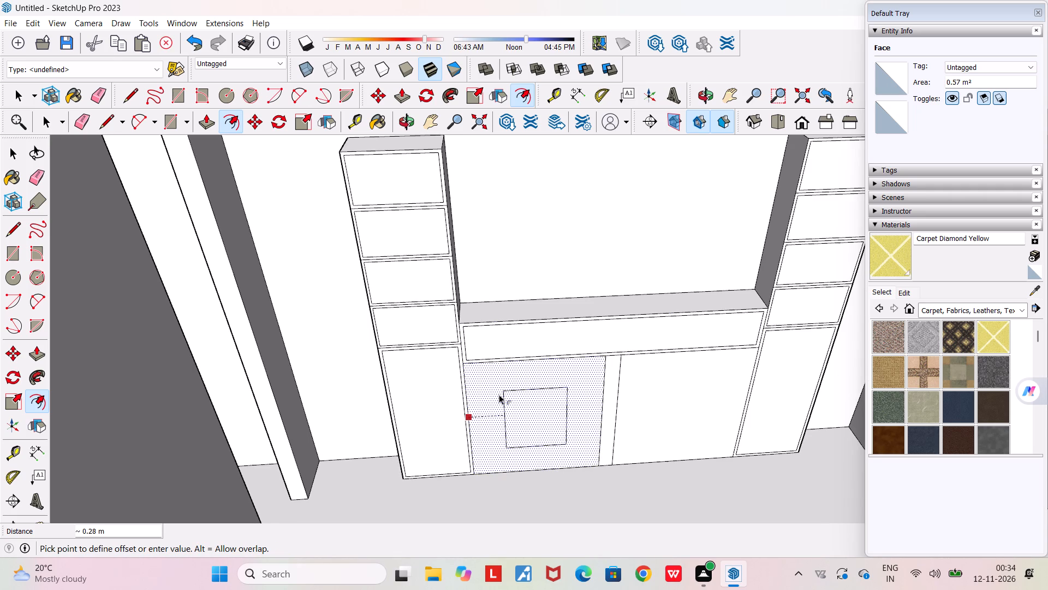
{"action": "left_click", "coordinate": [469, 364]}
{"action": "double_click", "coordinate": [654, 377]}
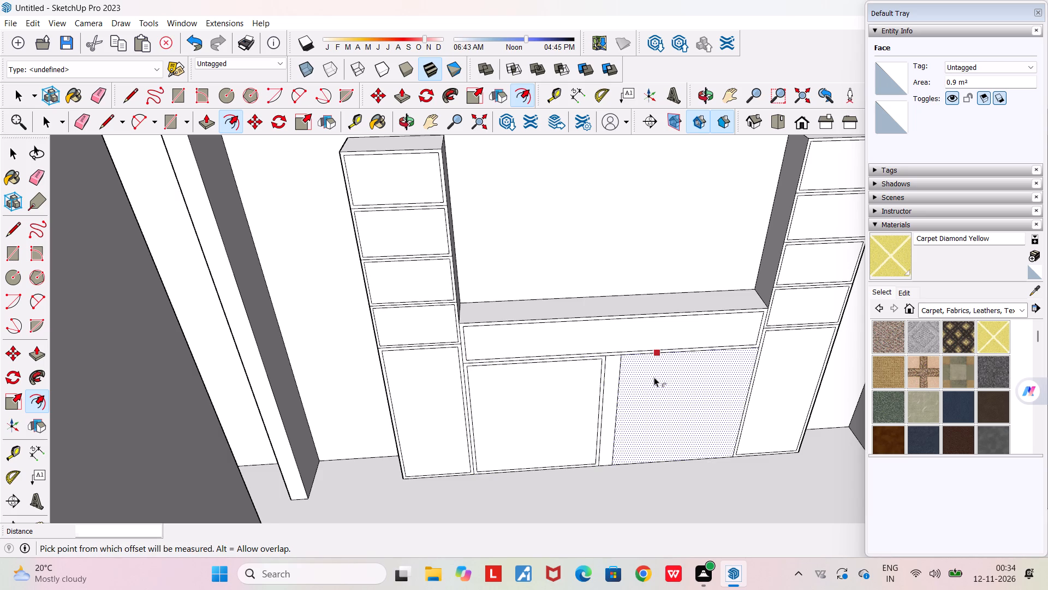
Erase the short edge separating the central vertical strip from the long horizontal panel's frame.
{"action": "scroll", "coordinate": [602, 331], "scroll_direction": "up", "scroll_amount": 5}
{"action": "scroll", "coordinate": [627, 381], "scroll_direction": "up", "scroll_amount": 4}
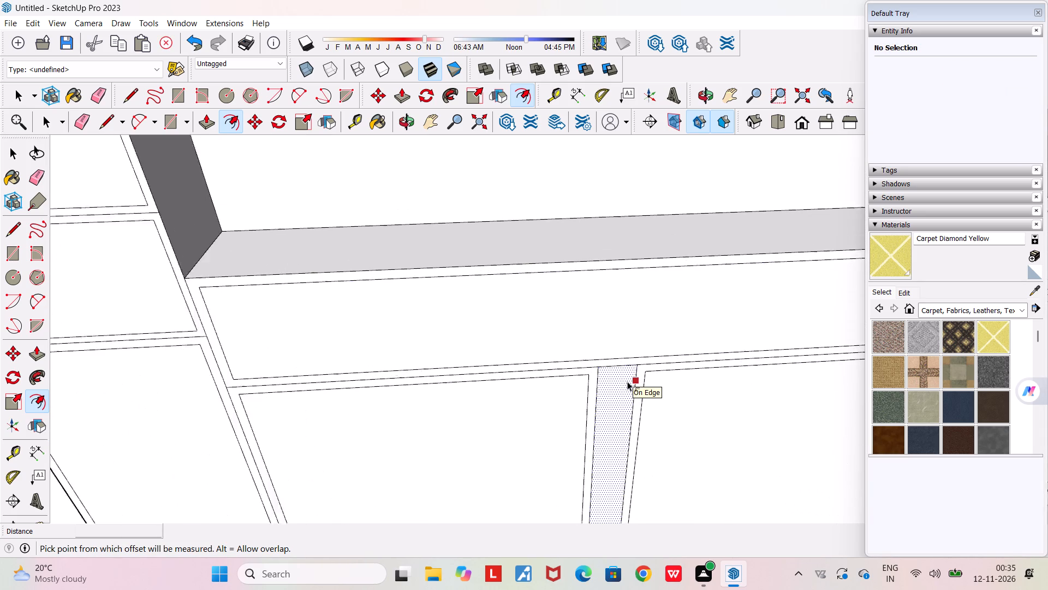
{"action": "scroll", "coordinate": [627, 381], "scroll_direction": "up", "scroll_amount": 3}
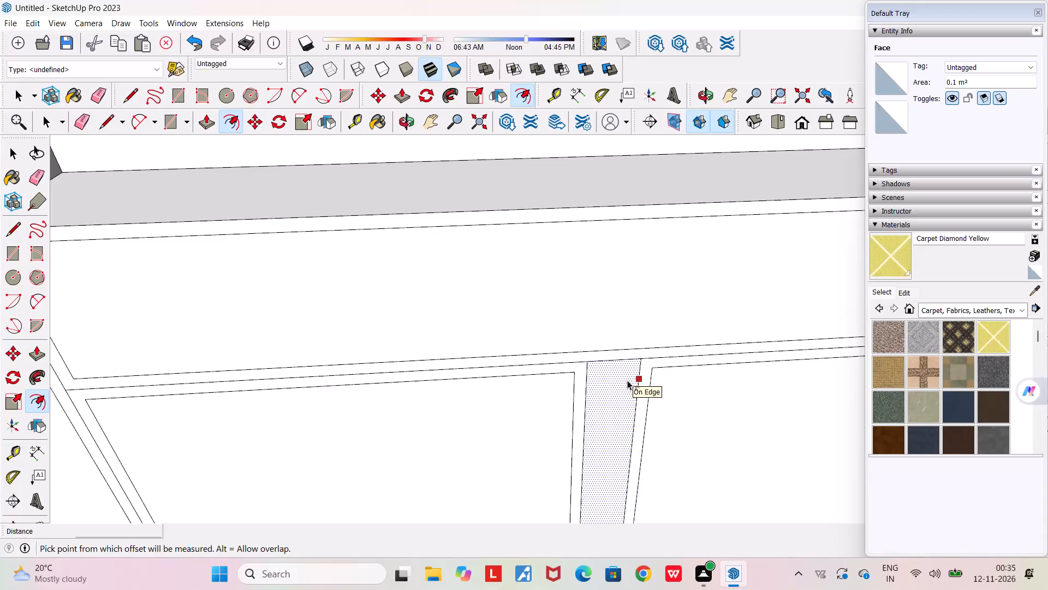
{"action": "key", "text": "e"}
{"action": "left_click", "coordinate": [614, 359]}
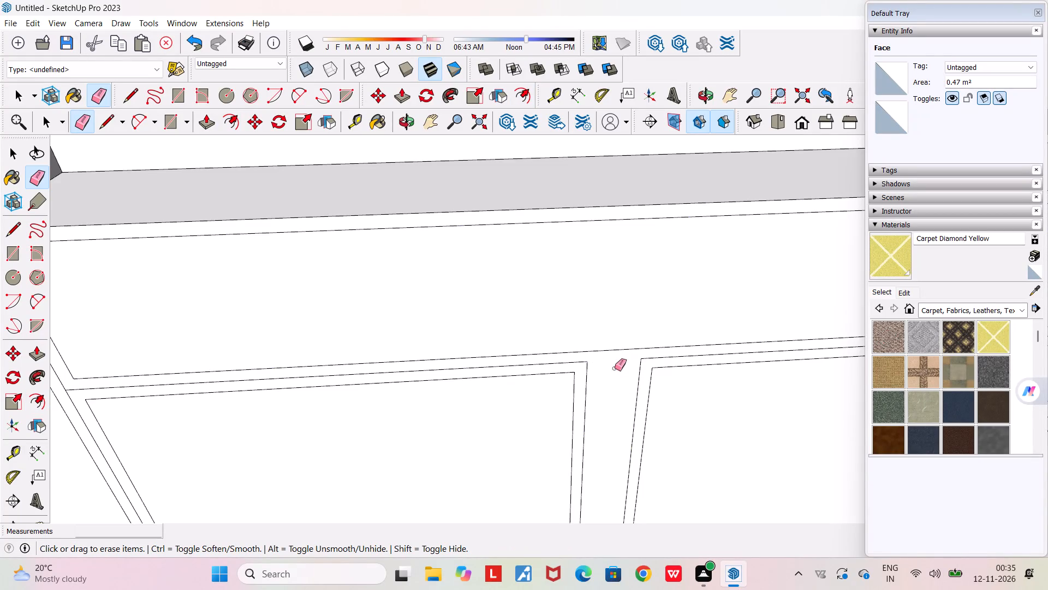
{"action": "scroll", "coordinate": [615, 369], "scroll_direction": "down", "scroll_amount": 6}
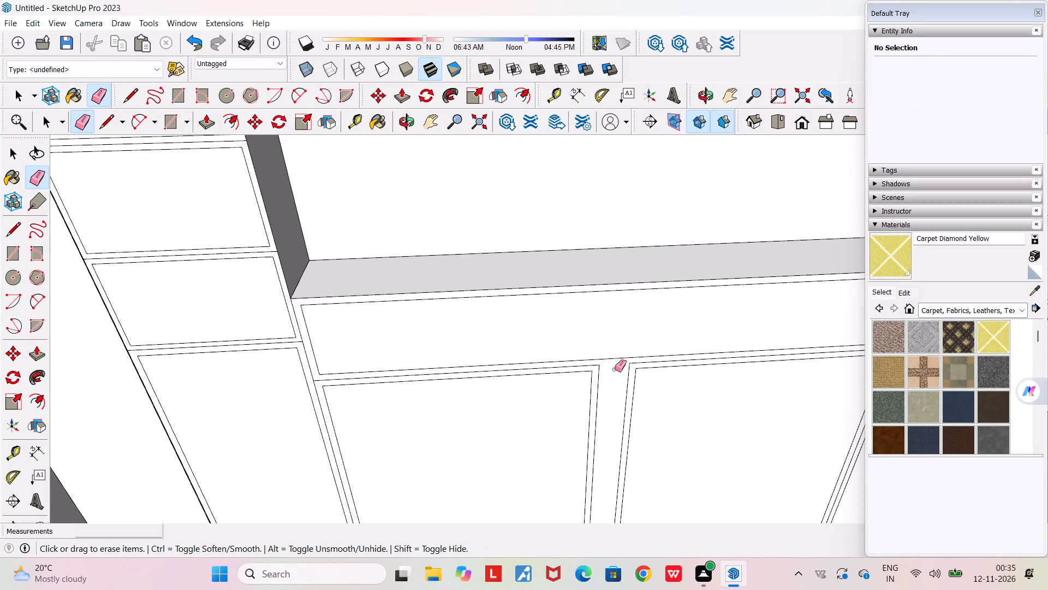
{"action": "scroll", "coordinate": [615, 369], "scroll_direction": "down", "scroll_amount": 5}
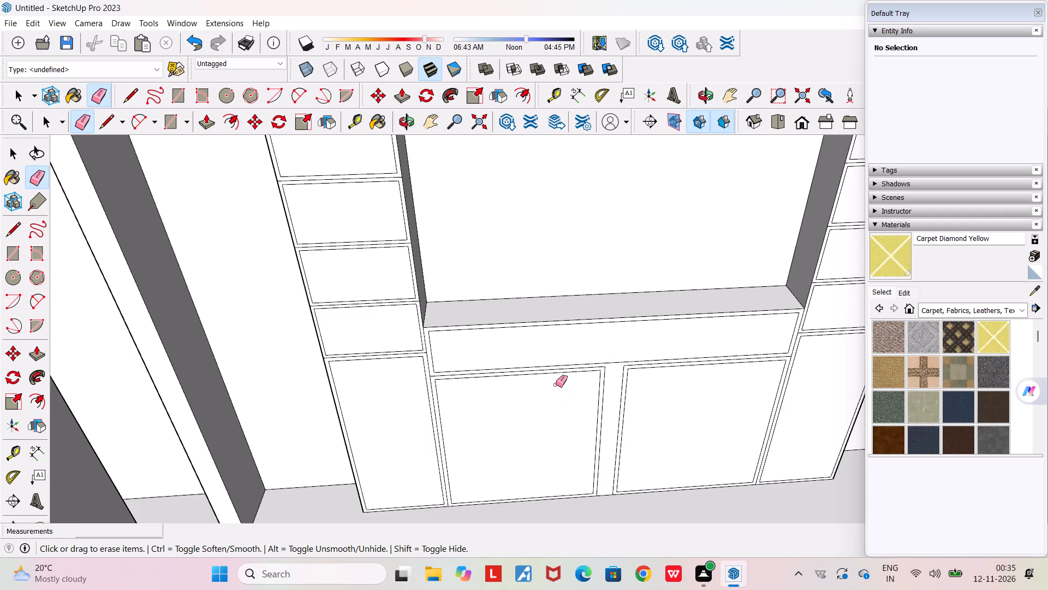
{"action": "scroll", "coordinate": [556, 385], "scroll_direction": "down", "scroll_amount": 6}
{"action": "key", "text": "space"}
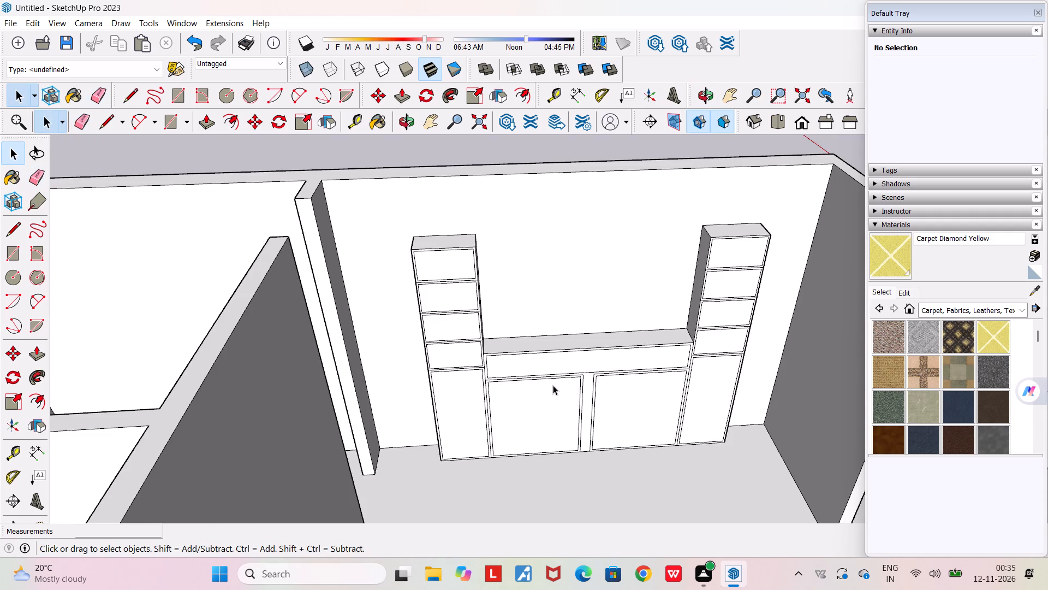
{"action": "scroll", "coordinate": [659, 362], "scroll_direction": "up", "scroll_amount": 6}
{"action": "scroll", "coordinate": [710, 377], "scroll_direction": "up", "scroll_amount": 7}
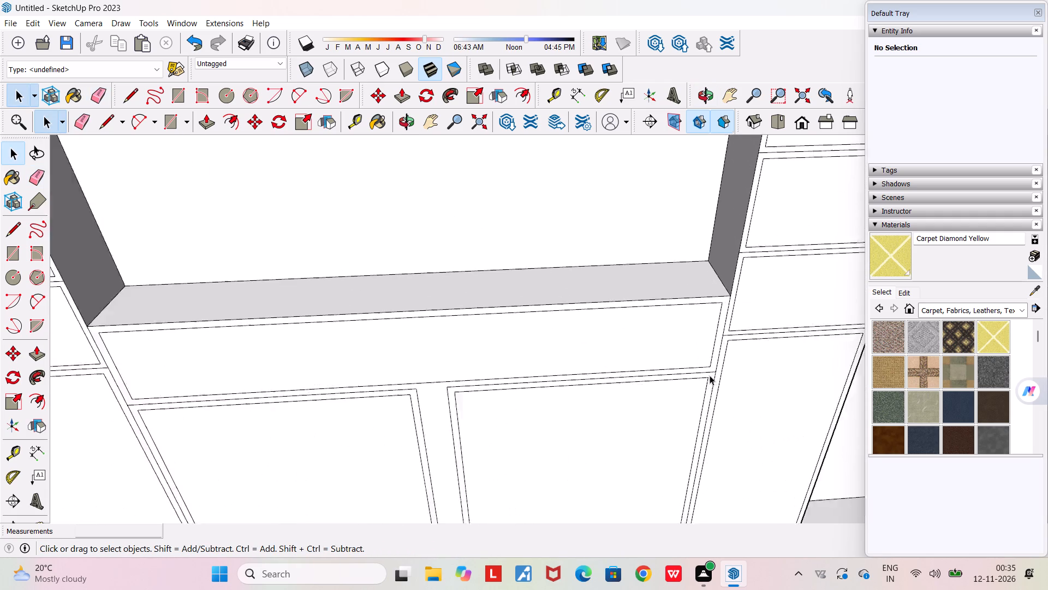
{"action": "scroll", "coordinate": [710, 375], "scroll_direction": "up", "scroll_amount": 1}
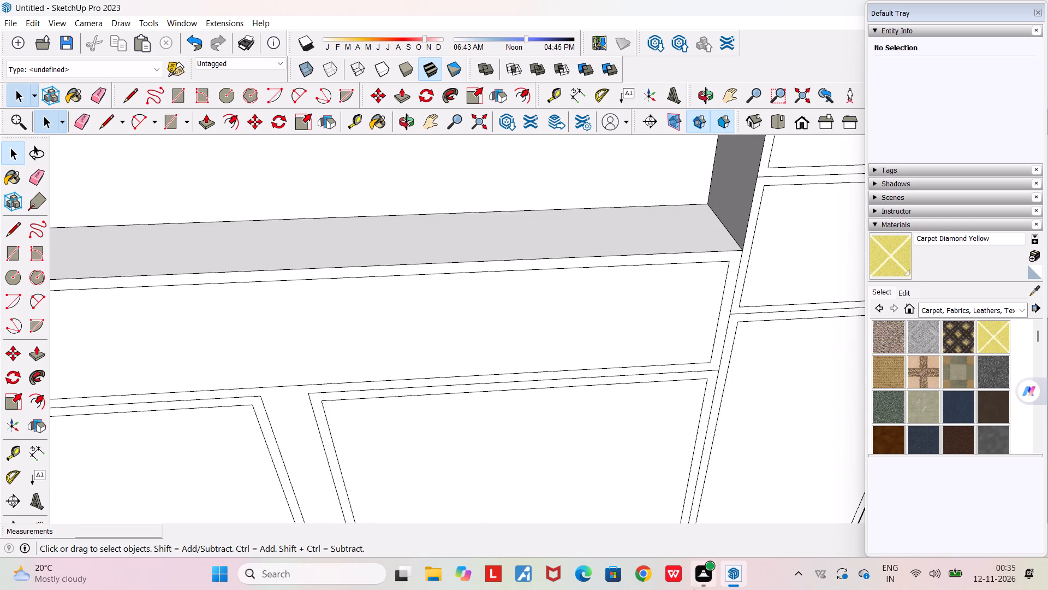
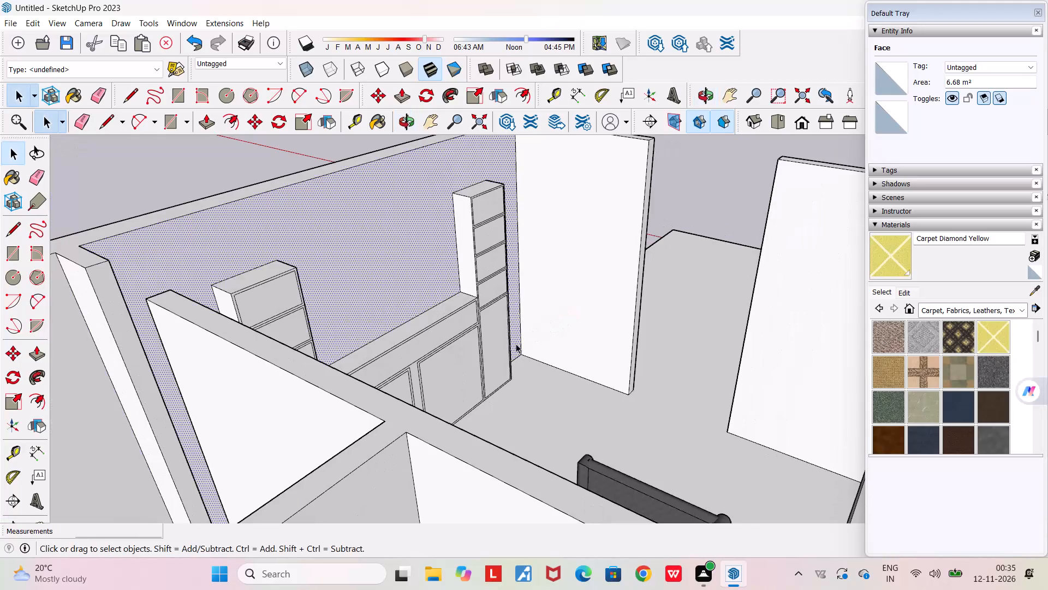
Push the top framed face of the wall unit's left pillar inward about 0.27 m to form an open compartment.
{"action": "middle_click_drag", "start_coordinate": [508, 349], "coordinate": [379, 356]}
{"action": "scroll", "coordinate": [367, 335], "scroll_direction": "up", "scroll_amount": 3}
{"action": "scroll", "coordinate": [245, 338], "scroll_direction": "up", "scroll_amount": 3}
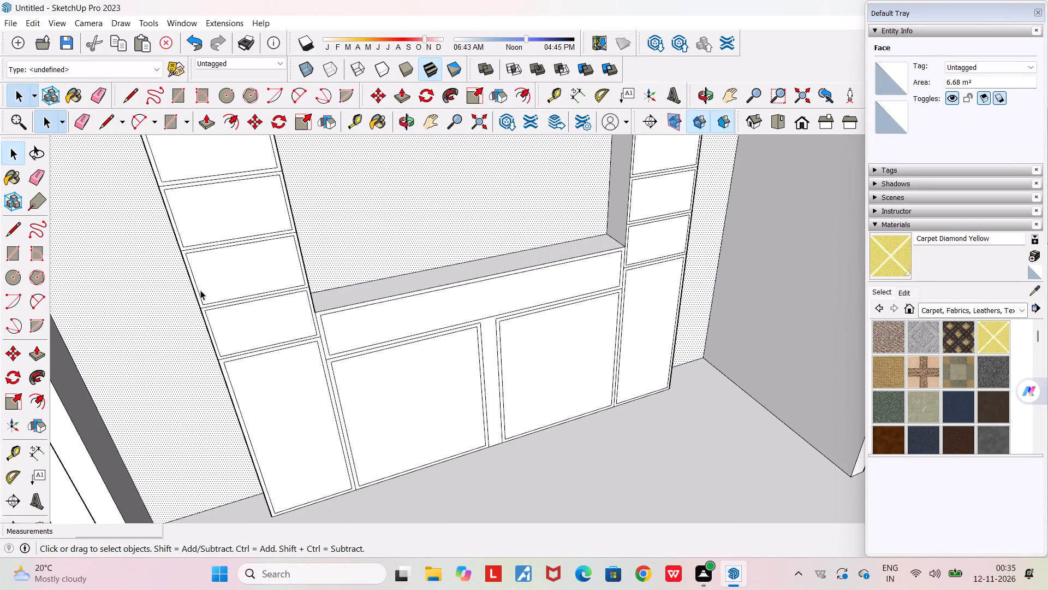
{"action": "scroll", "coordinate": [197, 284], "scroll_direction": "up", "scroll_amount": 4}
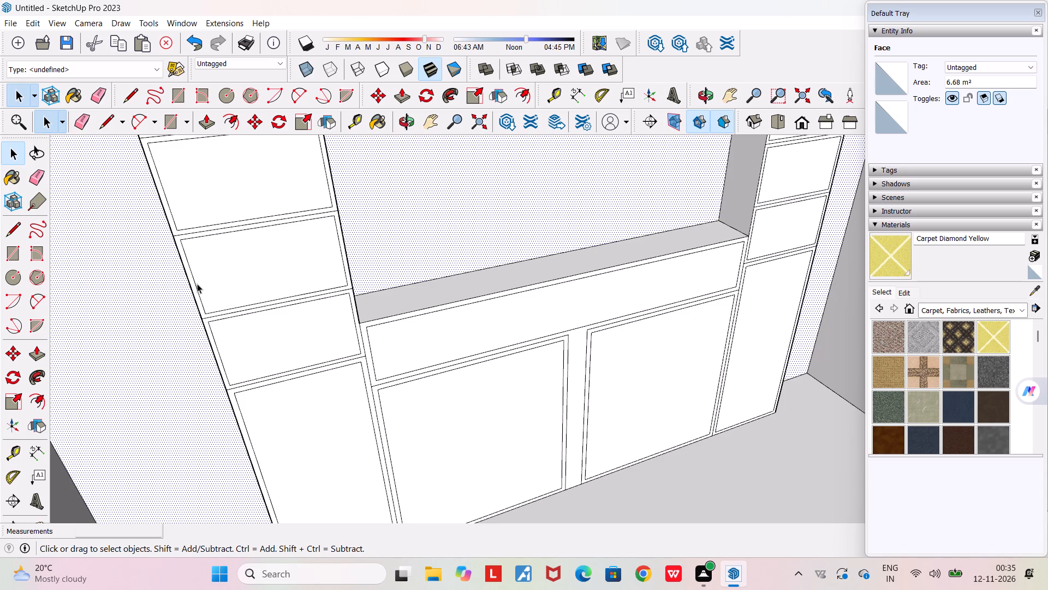
{"action": "scroll", "coordinate": [182, 314], "scroll_direction": "down", "scroll_amount": 6}
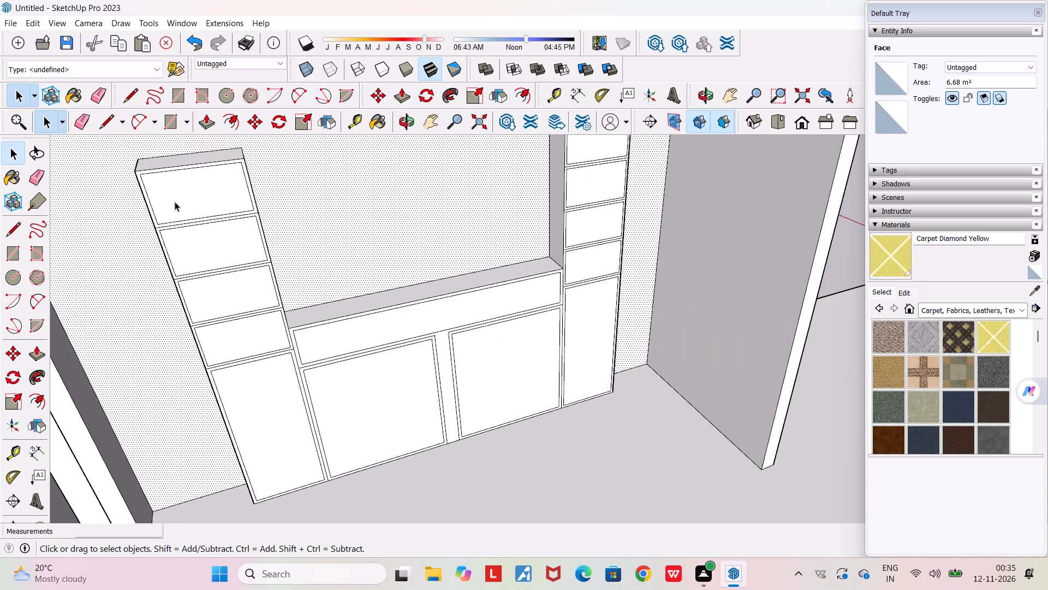
{"action": "scroll", "coordinate": [174, 202], "scroll_direction": "up", "scroll_amount": 2}
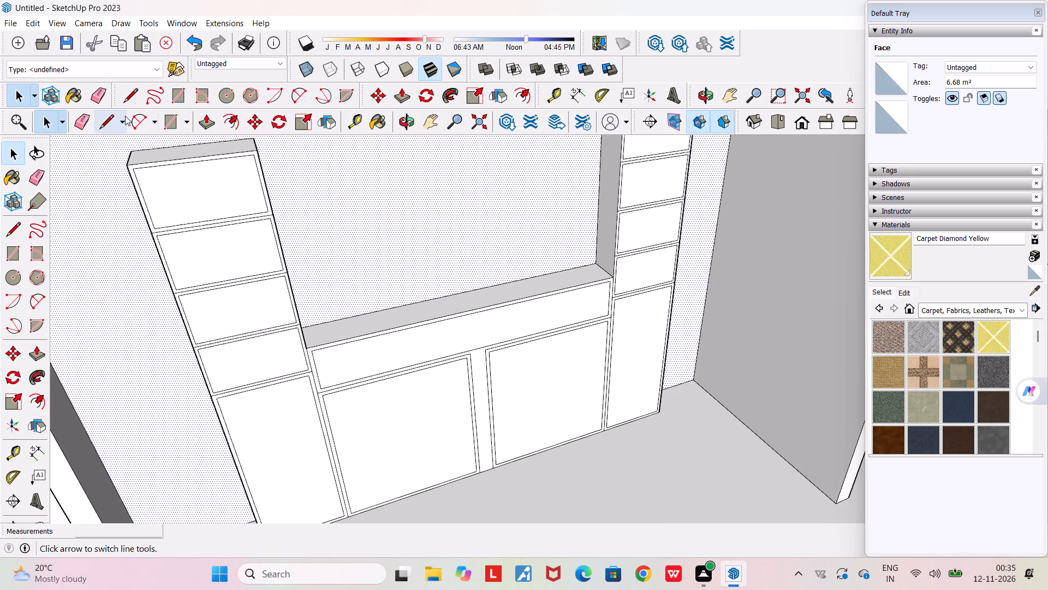
{"action": "left_click", "coordinate": [214, 120]}
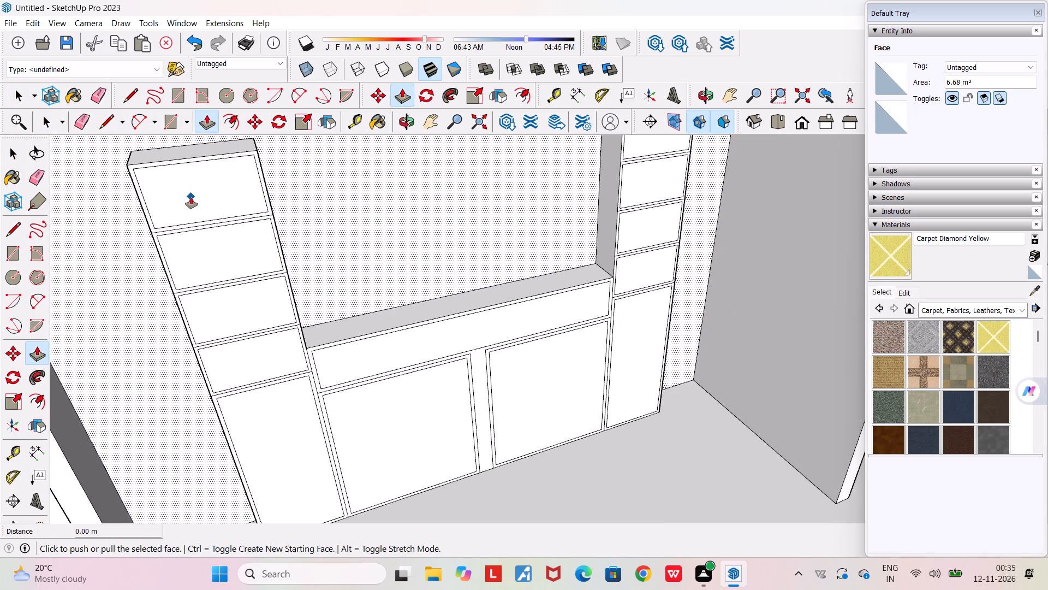
{"action": "middle_click", "coordinate": [193, 205]}
{"action": "scroll", "coordinate": [169, 162], "scroll_direction": "up", "scroll_amount": 3}
{"action": "key", "text": "space"}
{"action": "key", "text": "space"}
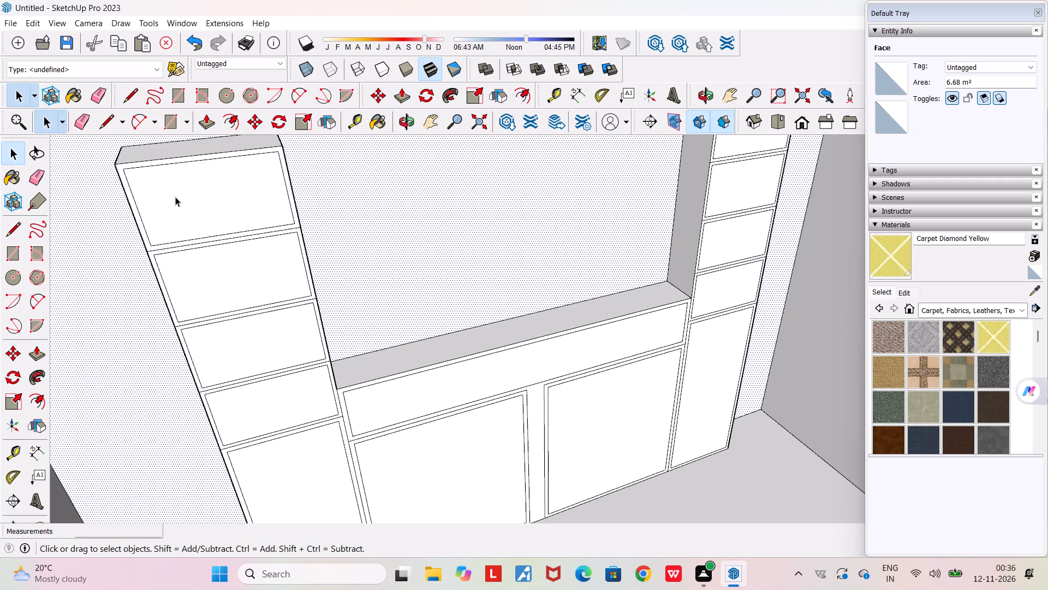
{"action": "left_click", "coordinate": [175, 197]}
{"action": "left_click", "coordinate": [208, 123]}
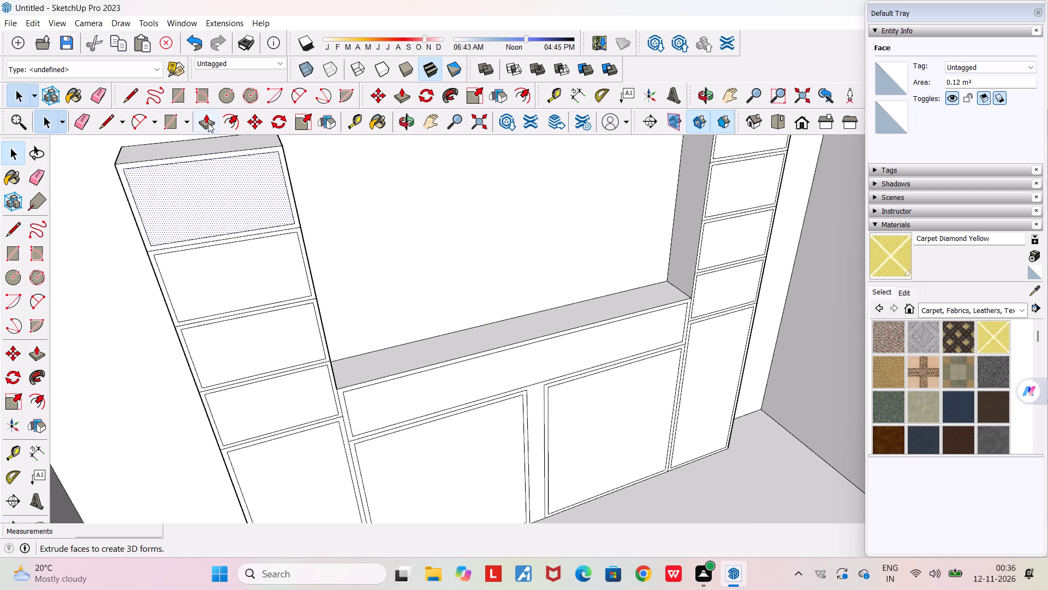
{"action": "left_click", "coordinate": [168, 209]}
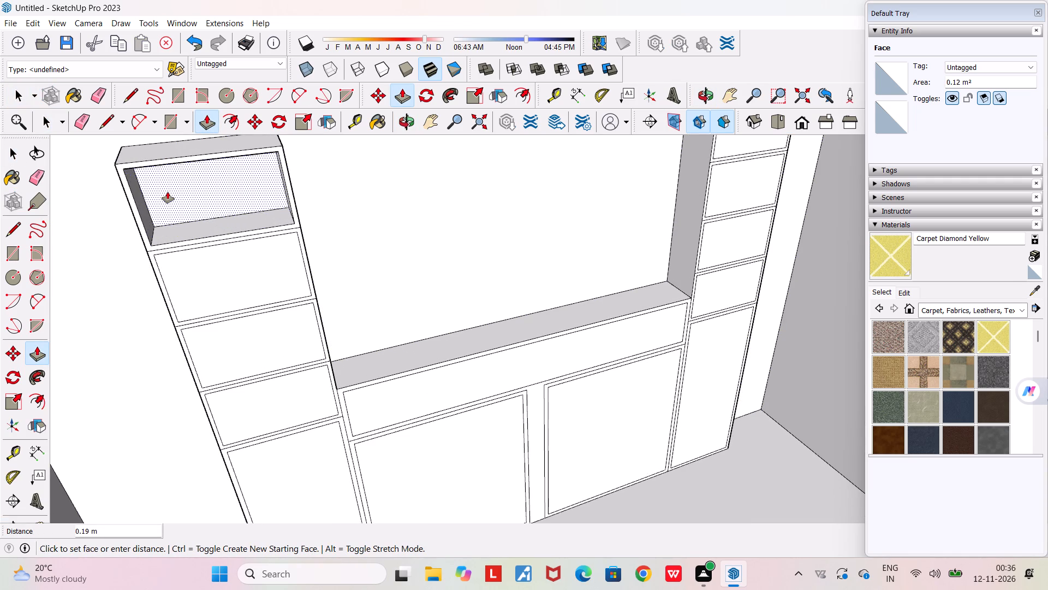
{"action": "left_click", "coordinate": [170, 185]}
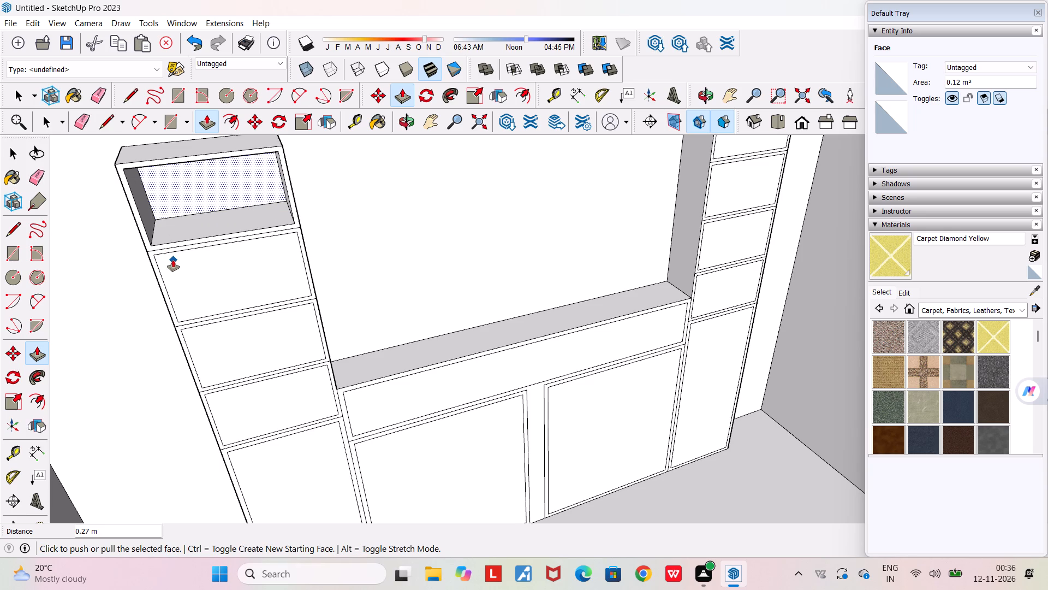
{"action": "key", "text": "space"}
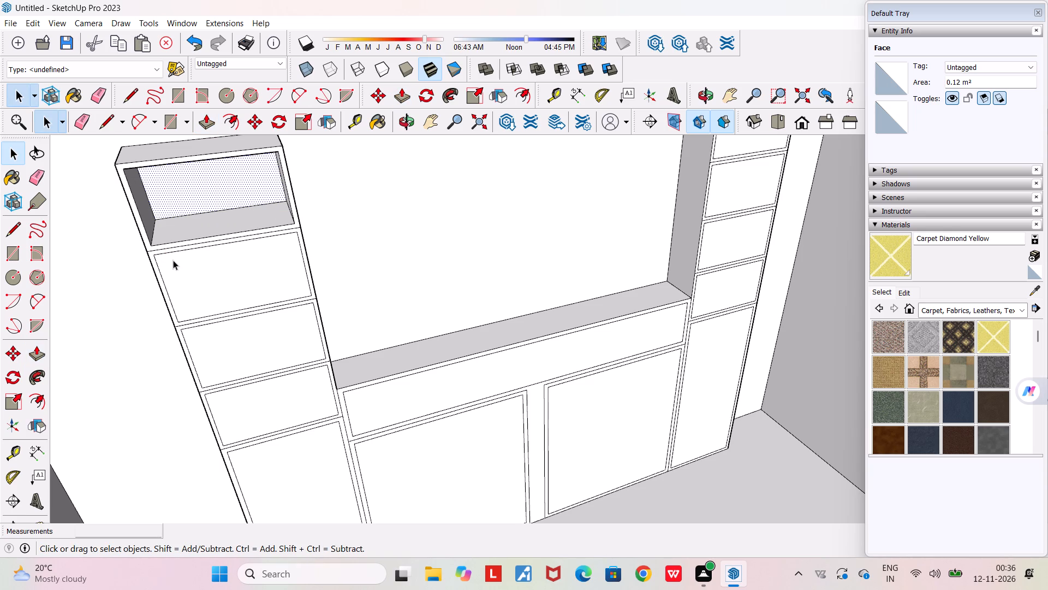
Push the second framed face from the top of the left pillar inward to form the compartment below.
{"action": "left_click", "coordinate": [173, 260]}
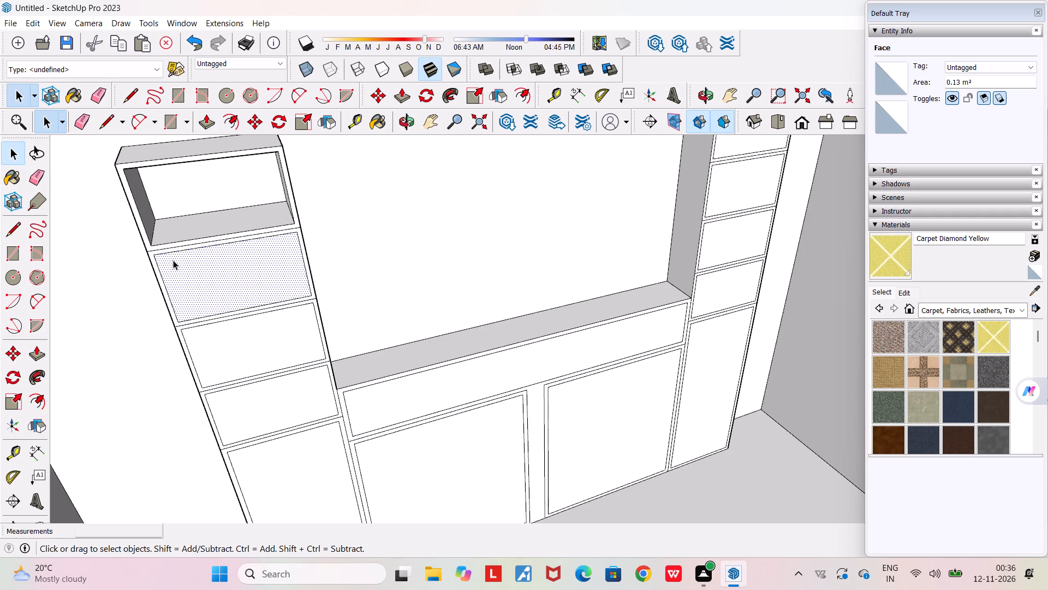
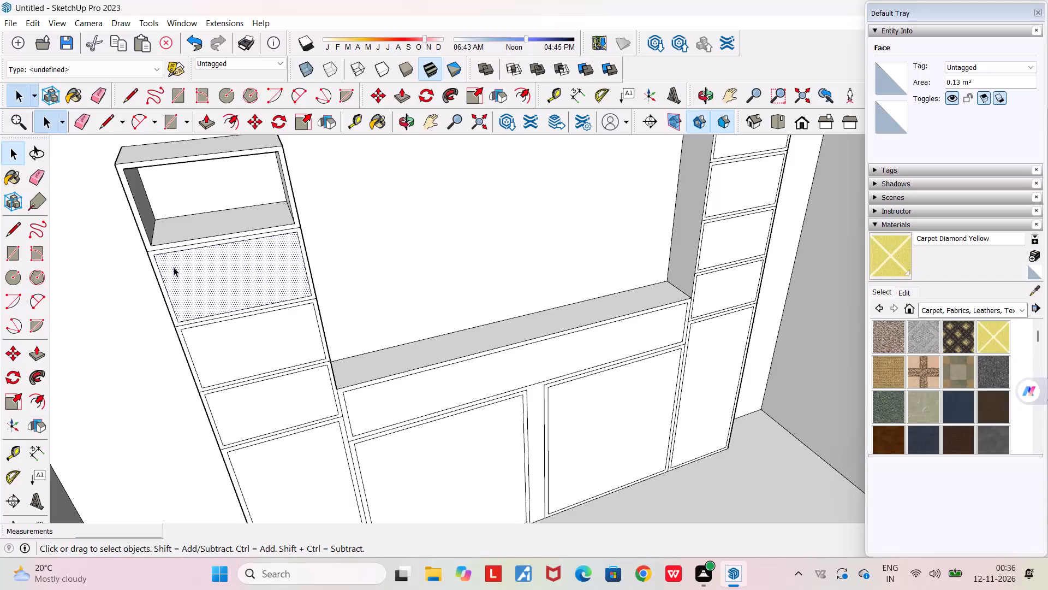
Push the second framed face from the top of the wall unit's left pillar inward about 0.25 m.
{"action": "left_click", "coordinate": [210, 123]}
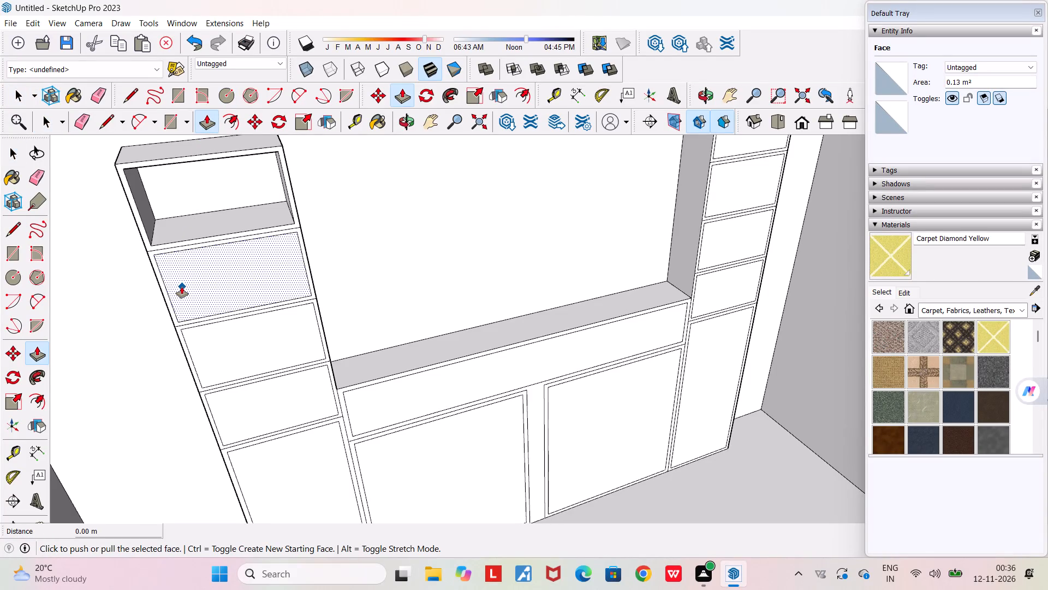
{"action": "left_click", "coordinate": [182, 287]}
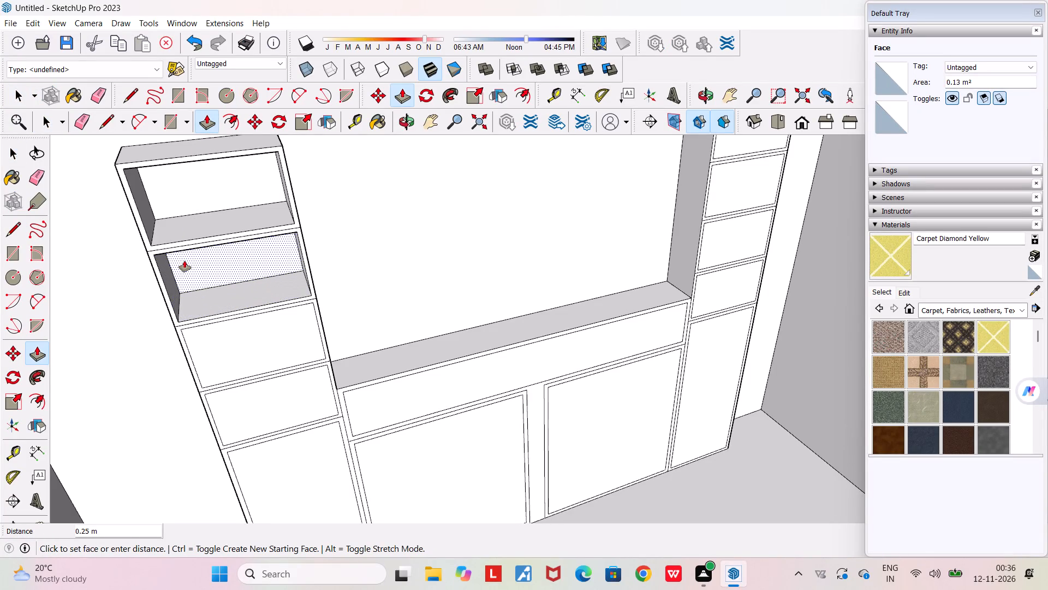
{"action": "left_click", "coordinate": [184, 261]}
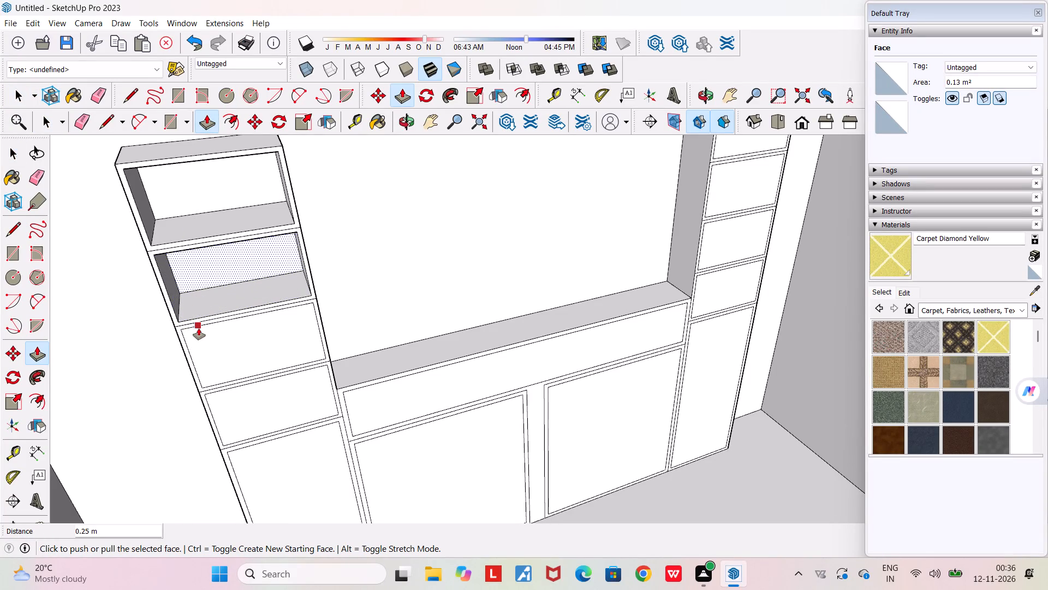
Push the third framed face from the top of the left pillar inward about 0.22 m to form an open compartment.
{"action": "key", "text": "space"}
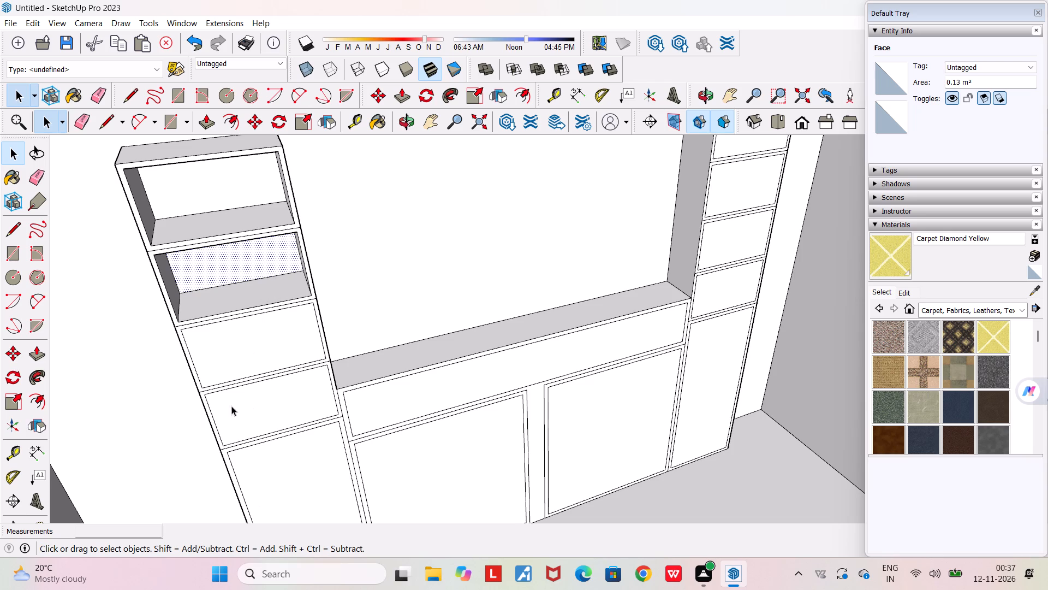
{"action": "left_click", "coordinate": [231, 335]}
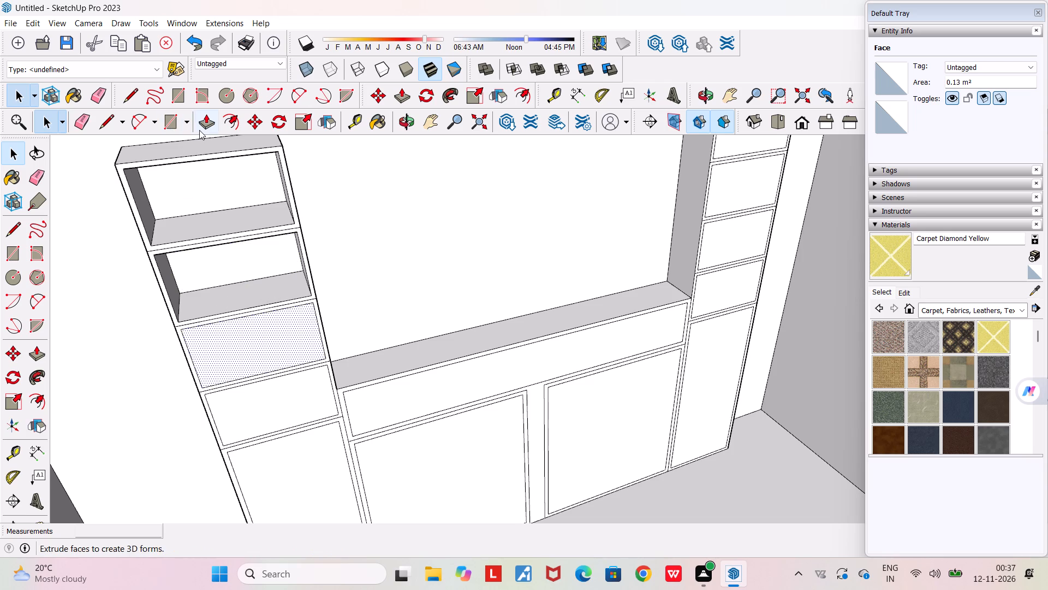
{"action": "left_click", "coordinate": [201, 126]}
{"action": "left_click", "coordinate": [216, 350]}
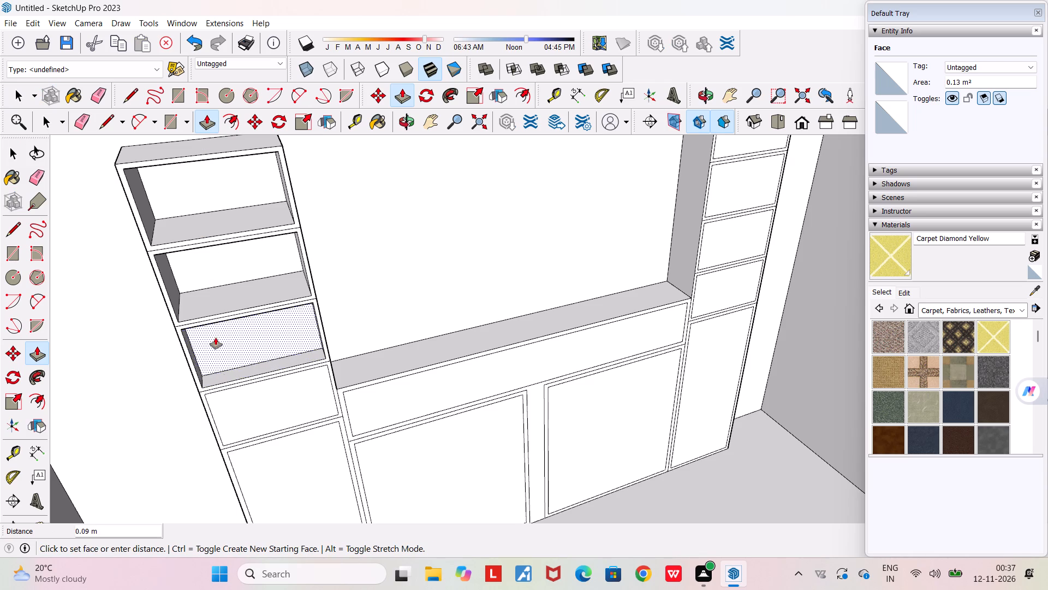
{"action": "left_click", "coordinate": [216, 323]}
Push the fourth framed face of the left pillar, just above its tall lower panel, inward about 0.16 m.
{"action": "middle_click_drag", "start_coordinate": [236, 351], "coordinate": [235, 278]}
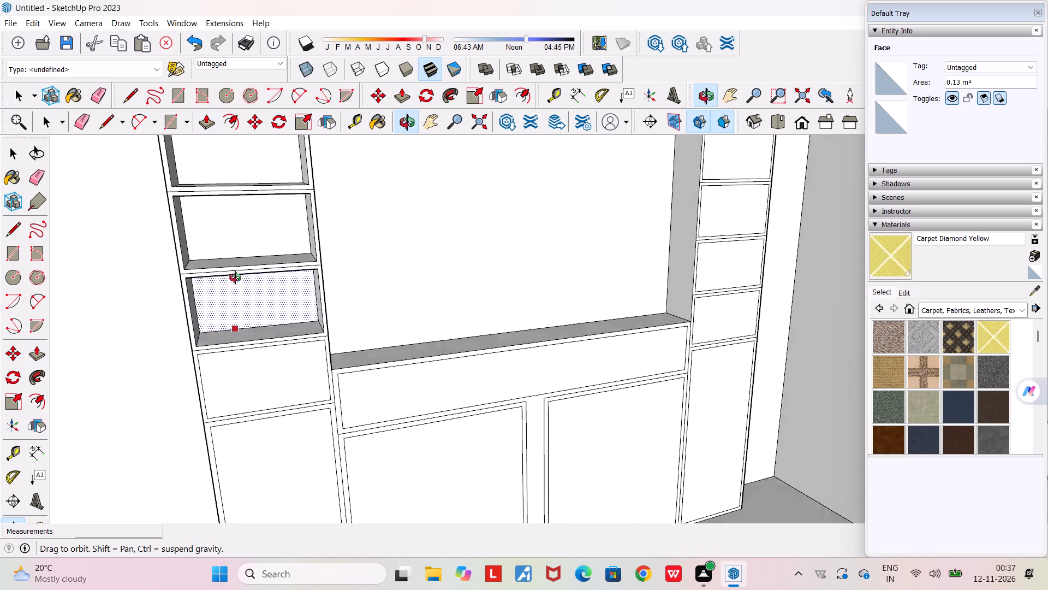
{"action": "middle_click_drag", "start_coordinate": [235, 278], "coordinate": [237, 274]}
{"action": "scroll", "coordinate": [238, 274], "scroll_direction": "down", "scroll_amount": 4}
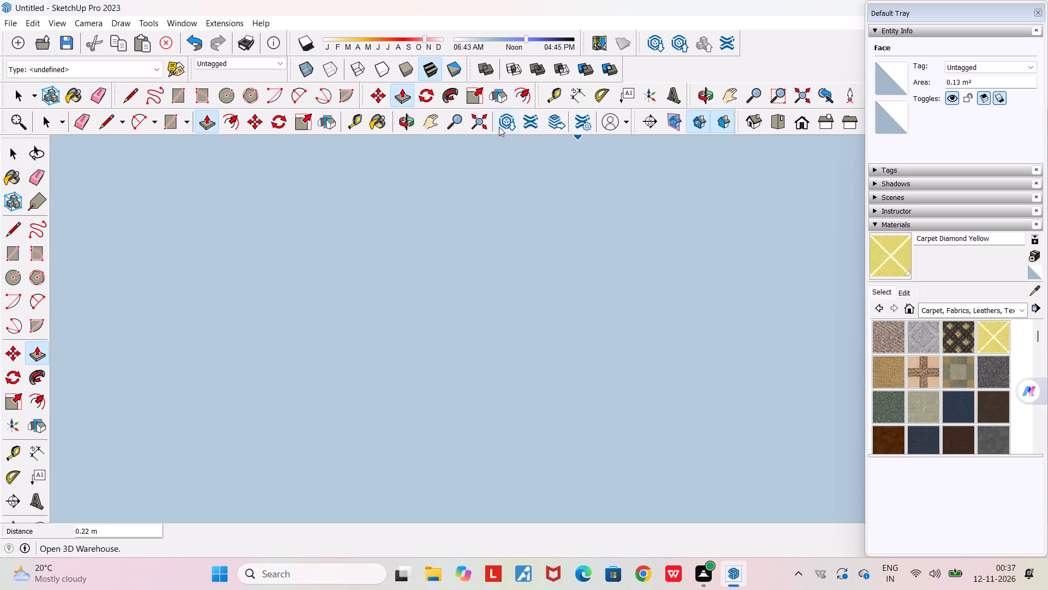
{"action": "left_click", "coordinate": [479, 121]}
{"action": "scroll", "coordinate": [396, 205], "scroll_direction": "down", "scroll_amount": 5}
{"action": "middle_click_drag", "start_coordinate": [396, 228], "coordinate": [428, 362]}
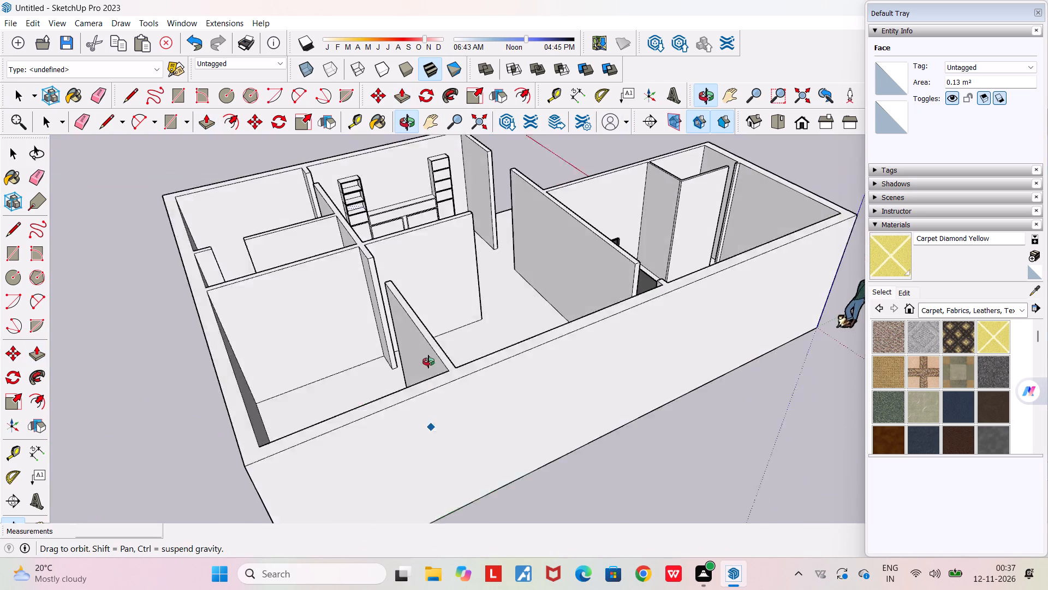
{"action": "middle_click_drag", "start_coordinate": [428, 362], "coordinate": [480, 379]}
{"action": "scroll", "coordinate": [358, 240], "scroll_direction": "up", "scroll_amount": 13}
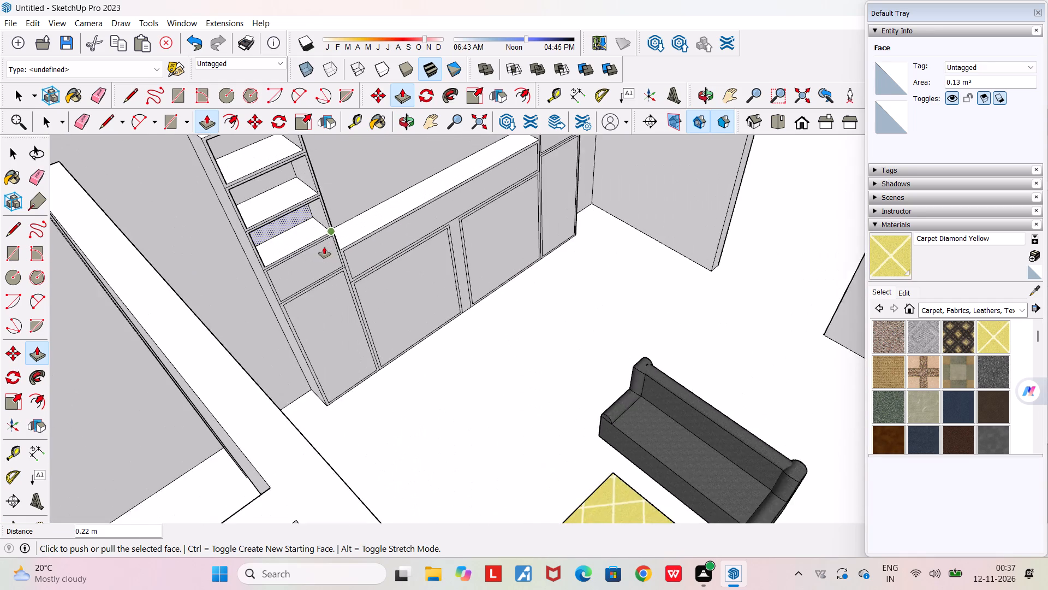
{"action": "scroll", "coordinate": [324, 247], "scroll_direction": "up", "scroll_amount": 4}
{"action": "key", "text": "space"}
{"action": "left_click", "coordinate": [317, 265]}
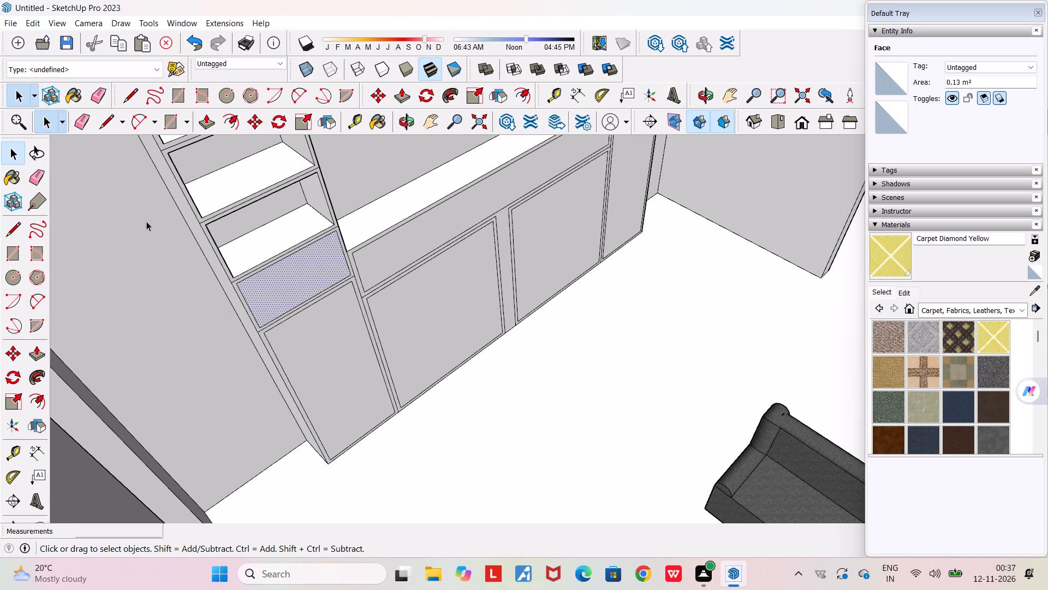
{"action": "left_click", "coordinate": [210, 118]}
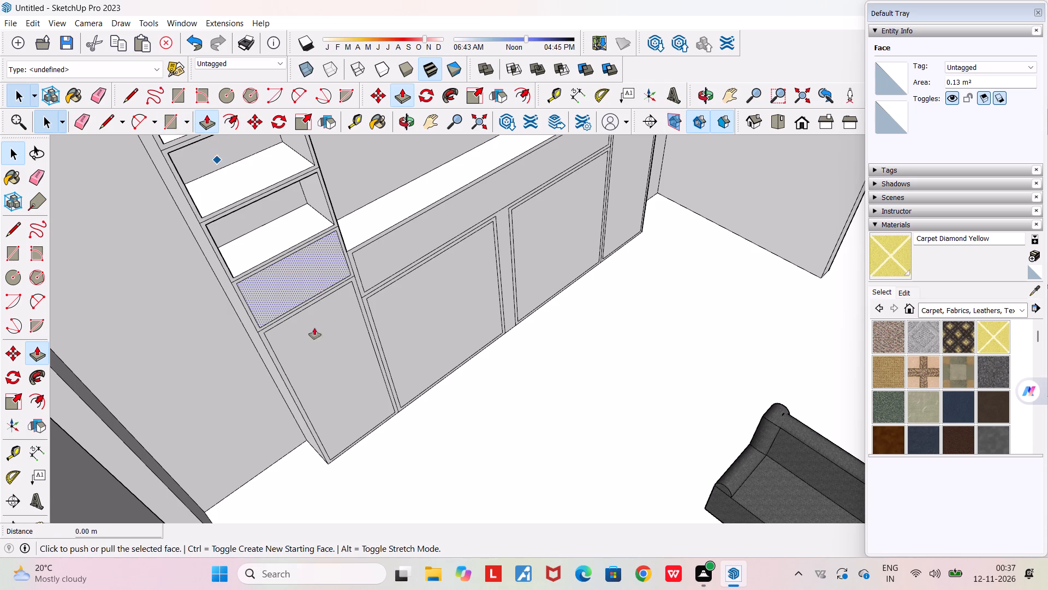
{"action": "left_click", "coordinate": [293, 279]}
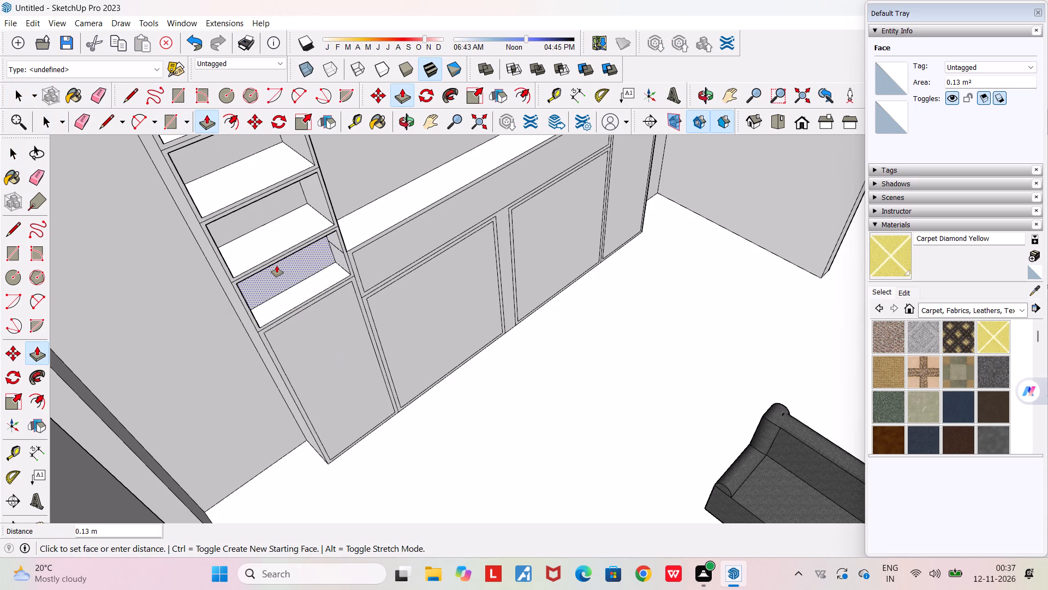
{"action": "left_click", "coordinate": [274, 262]}
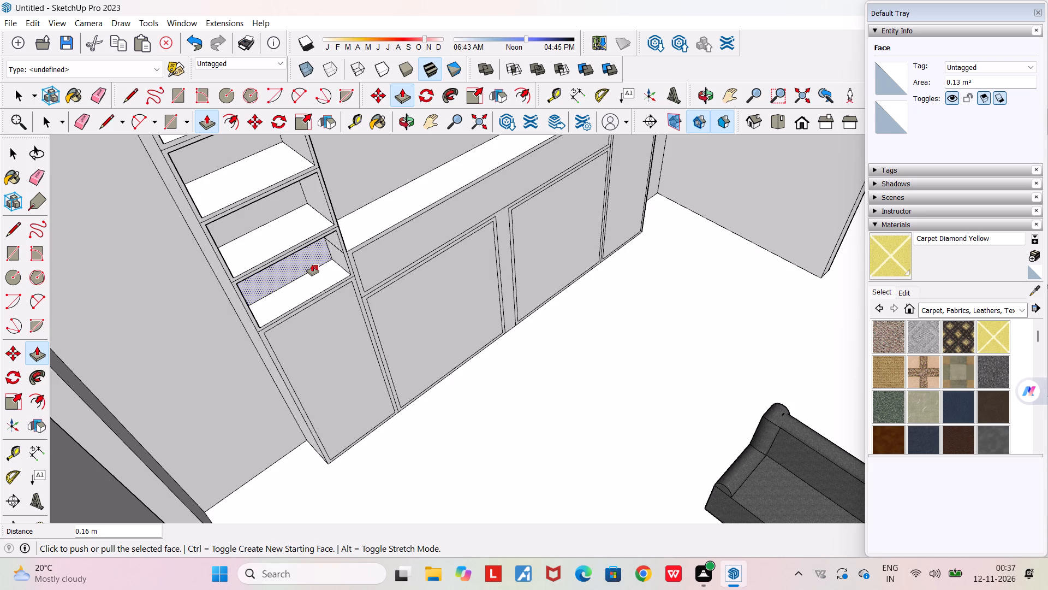
Push the top framed face of the wall unit's right pillar inward about 0.14 m to form an open compartment.
{"action": "scroll", "coordinate": [312, 263], "scroll_direction": "down", "scroll_amount": 9}
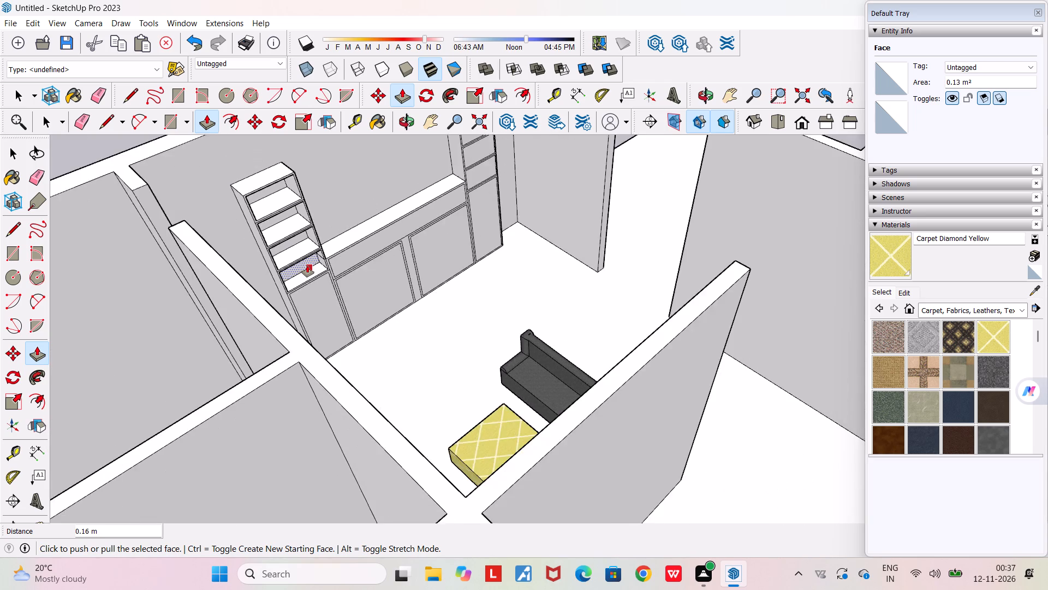
{"action": "scroll", "coordinate": [307, 265], "scroll_direction": "down", "scroll_amount": 5}
{"action": "scroll", "coordinate": [422, 151], "scroll_direction": "up", "scroll_amount": 6}
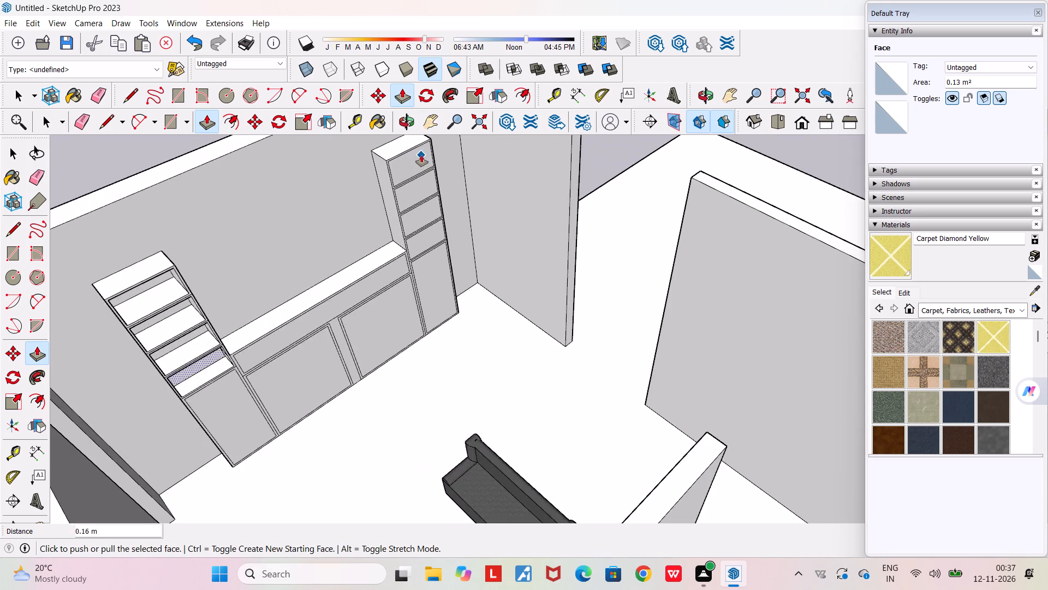
{"action": "scroll", "coordinate": [418, 158], "scroll_direction": "up", "scroll_amount": 6}
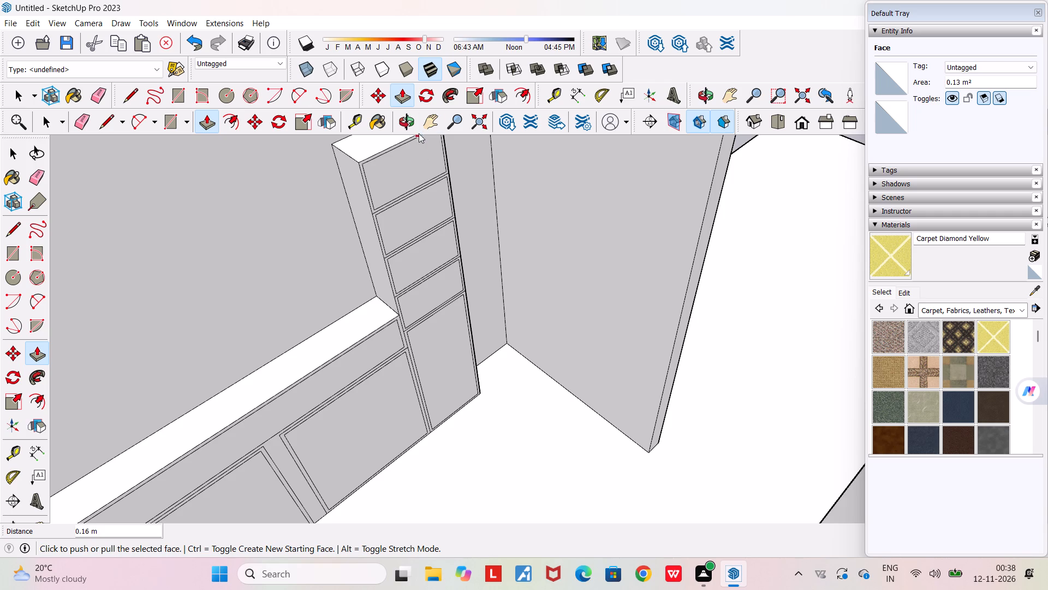
{"action": "left_click", "coordinate": [433, 122]}
{"action": "left_click_drag", "start_coordinate": [391, 194], "coordinate": [367, 303]}
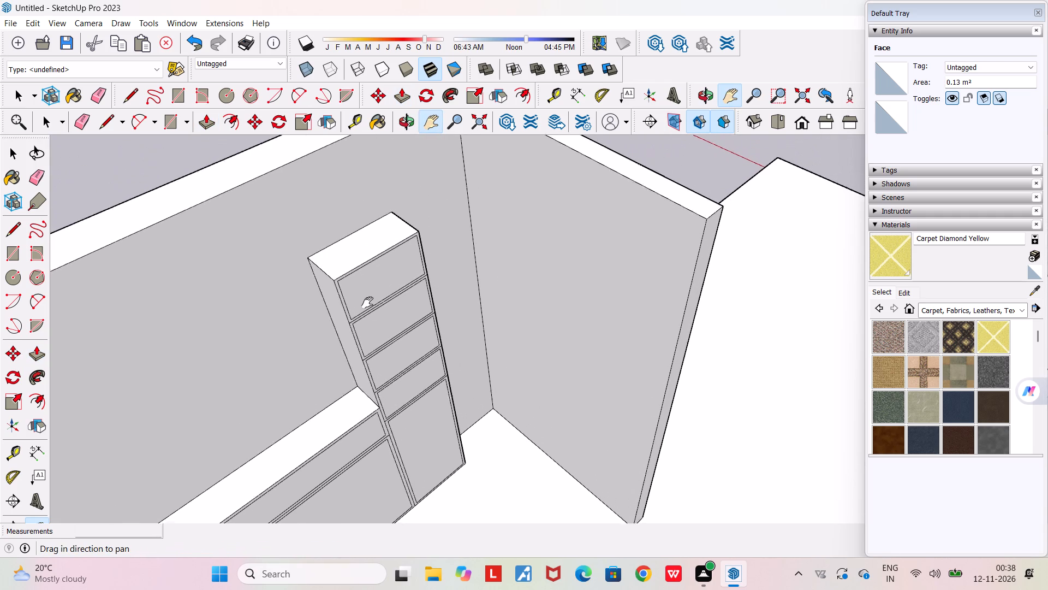
{"action": "left_click_drag", "start_coordinate": [367, 303], "coordinate": [367, 303]}
{"action": "scroll", "coordinate": [393, 299], "scroll_direction": "up", "scroll_amount": 5}
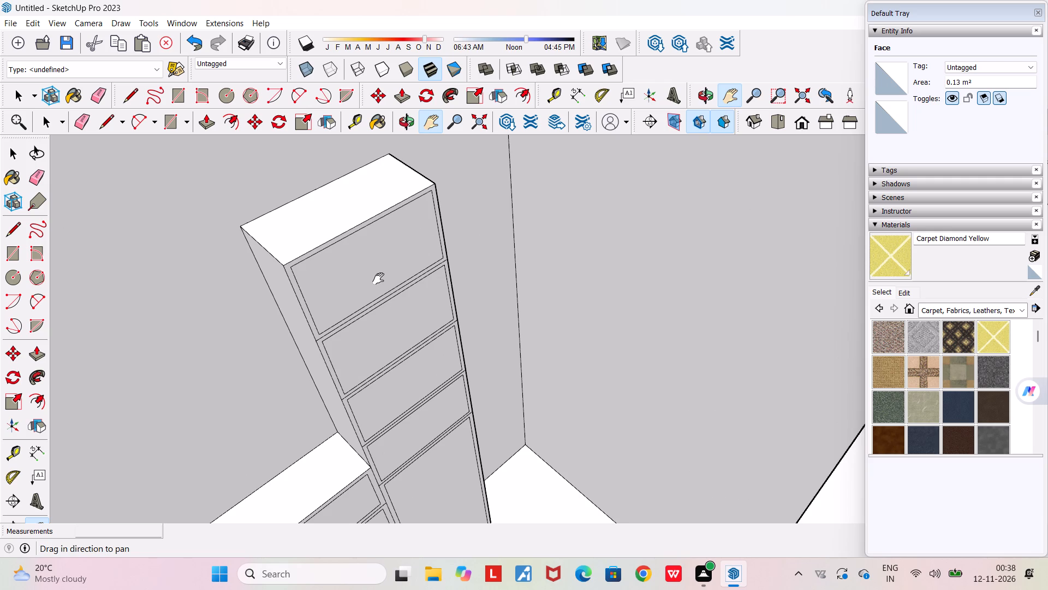
{"action": "key", "text": "space"}
{"action": "left_click", "coordinate": [378, 279]}
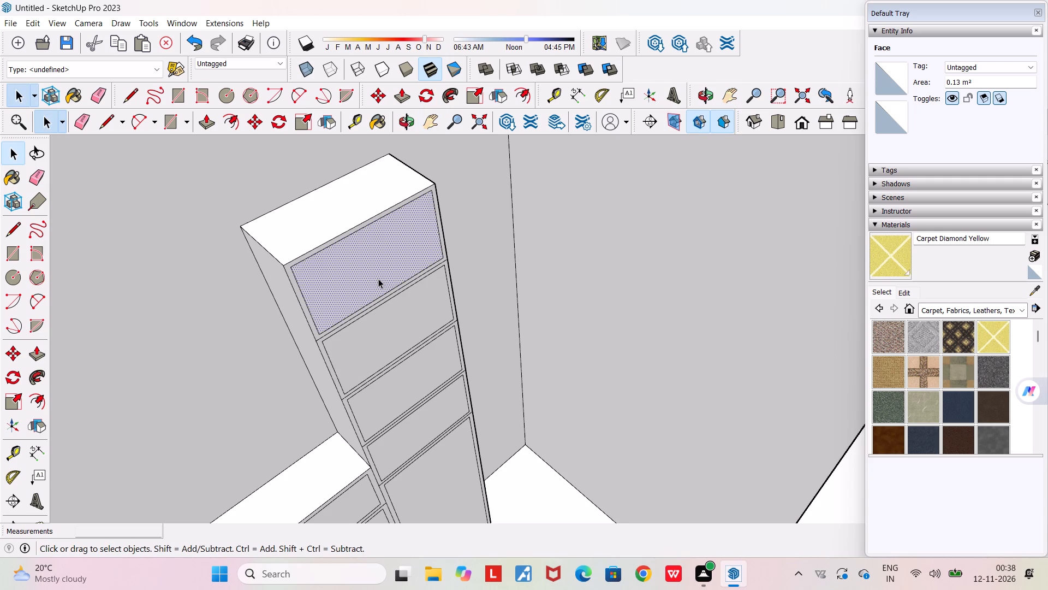
{"action": "left_click", "coordinate": [395, 96]}
{"action": "left_click", "coordinate": [400, 237]}
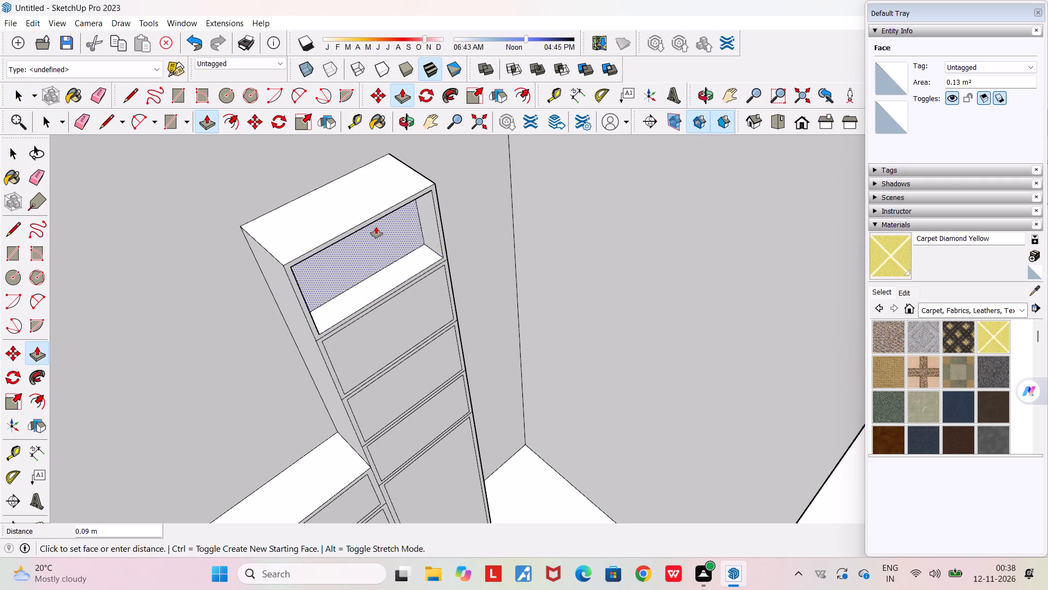
{"action": "left_click", "coordinate": [371, 219]}
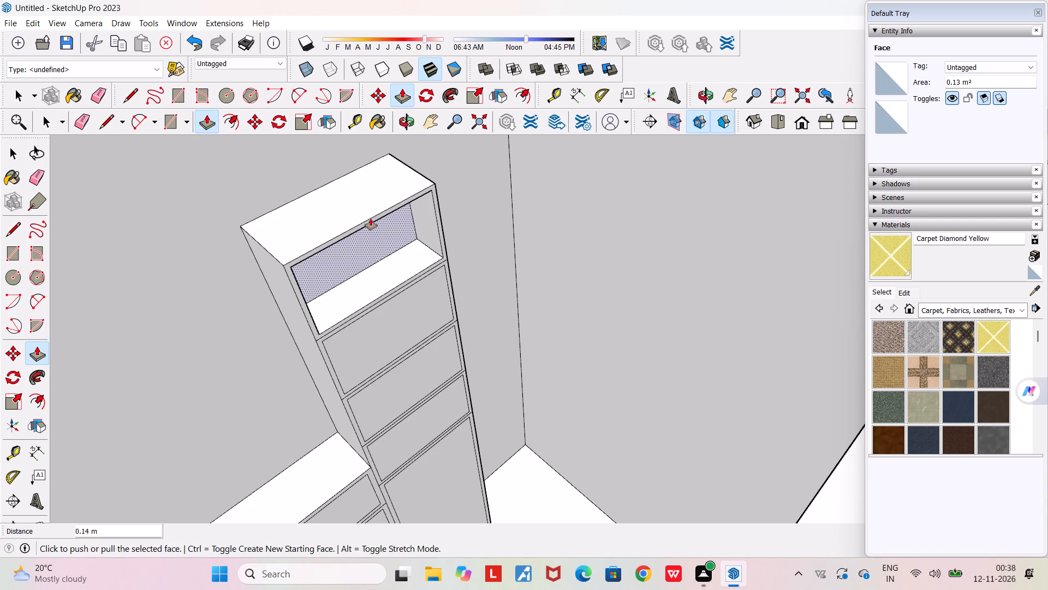
Push the second framed face from the top of the right pillar inward about 0.17 m to form a compartment.
{"action": "key", "text": "space"}
{"action": "left_click", "coordinate": [402, 316]}
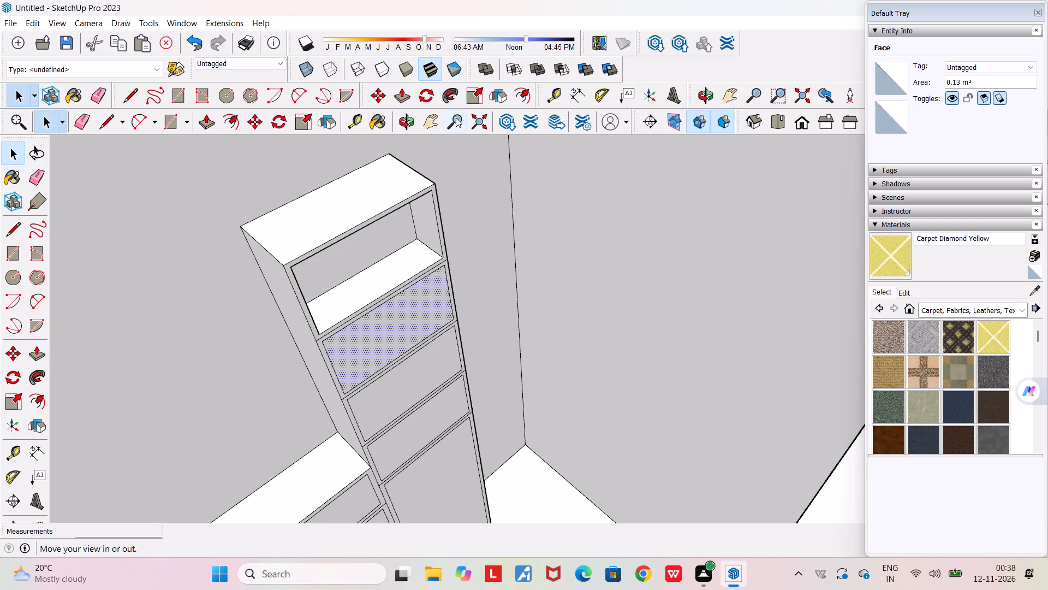
{"action": "left_click", "coordinate": [397, 91]}
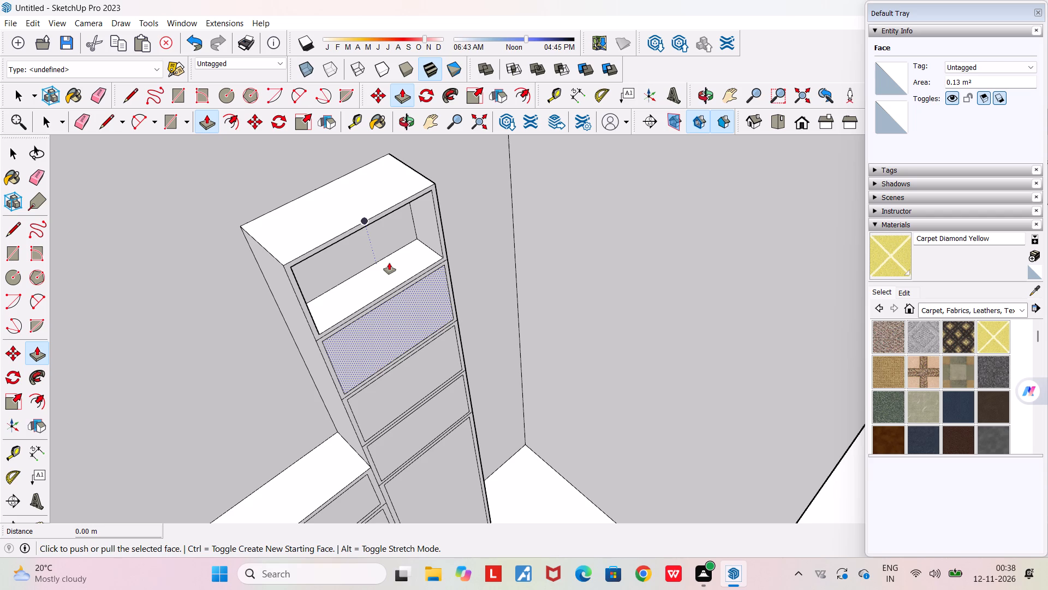
{"action": "left_click", "coordinate": [400, 309]}
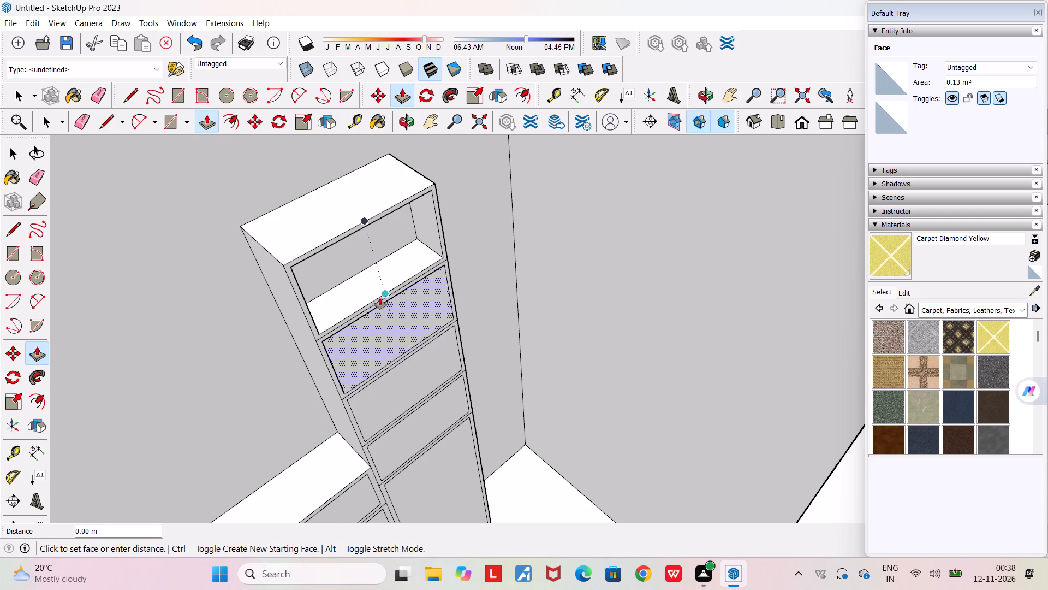
{"action": "middle_click_drag", "start_coordinate": [389, 316], "coordinate": [466, 214]}
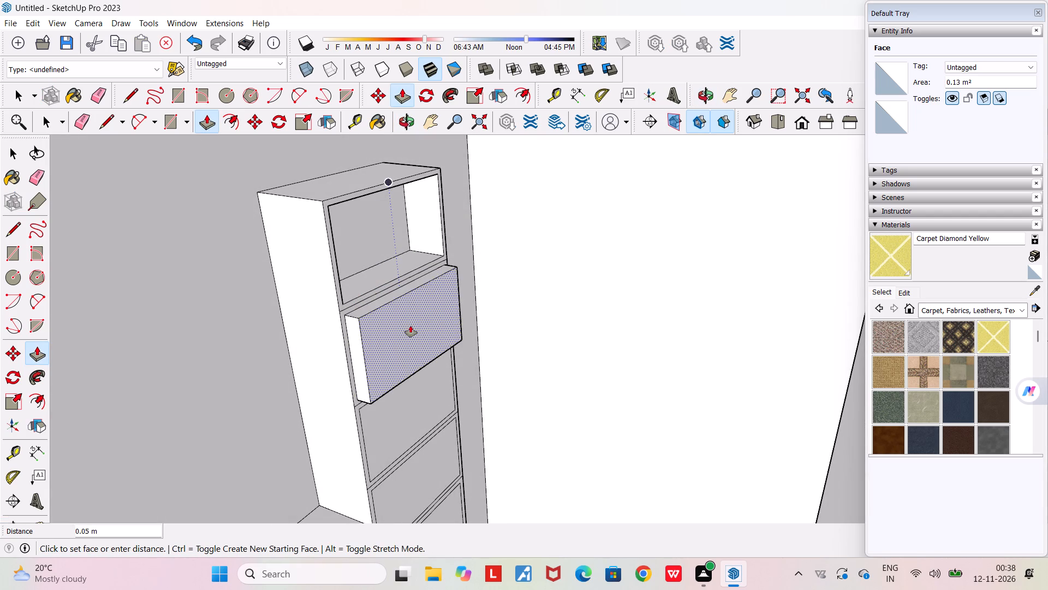
{"action": "scroll", "coordinate": [371, 334], "scroll_direction": "up", "scroll_amount": 2}
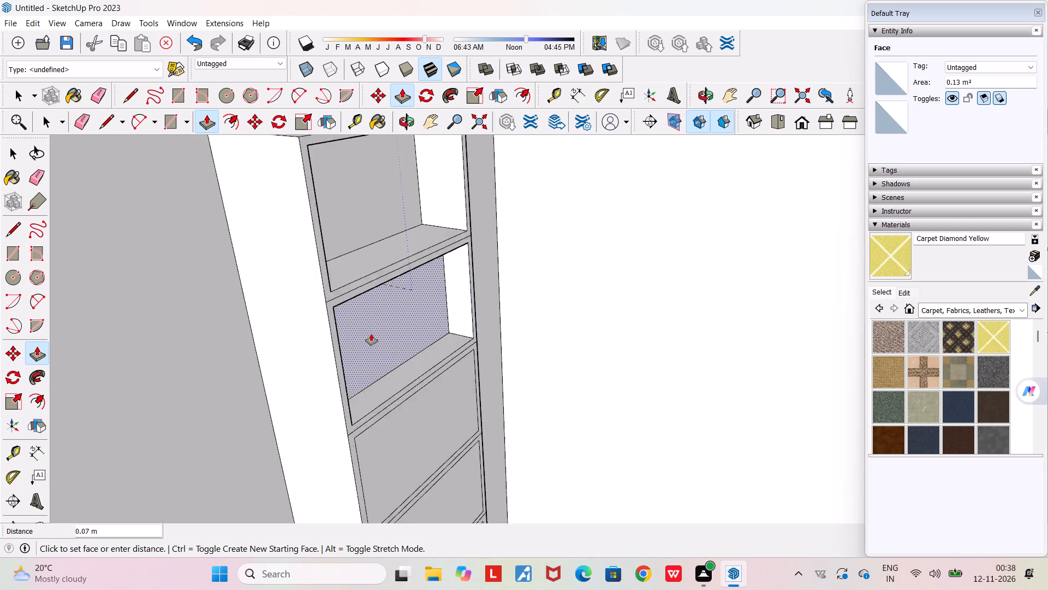
{"action": "scroll", "coordinate": [371, 334], "scroll_direction": "up", "scroll_amount": 11}
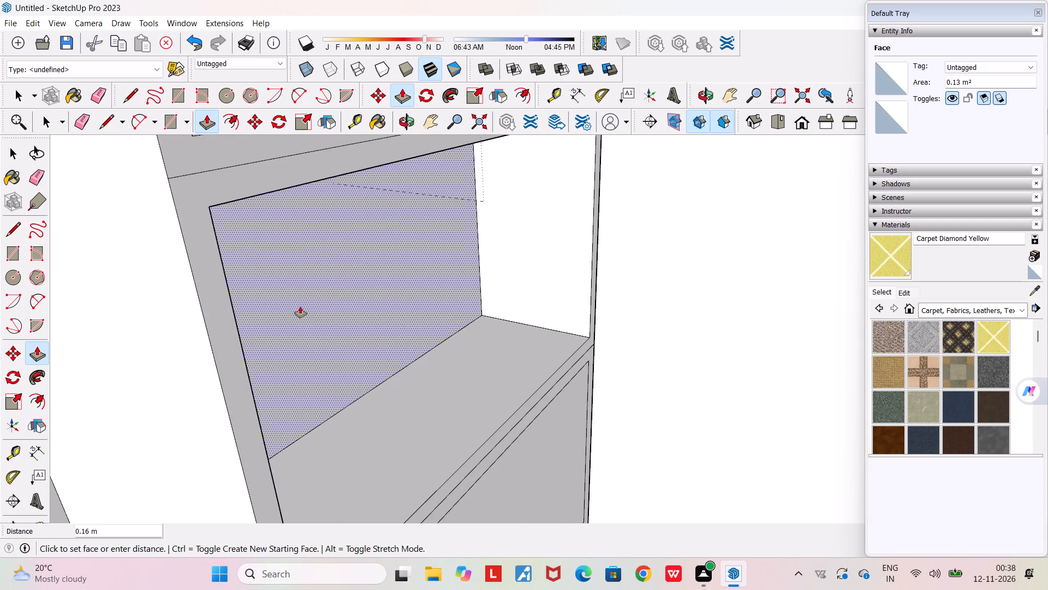
{"action": "left_click", "coordinate": [294, 299]}
Push the third framed face from the top of the right pillar inward about 0.18 m to form a compartment.
{"action": "scroll", "coordinate": [352, 302], "scroll_direction": "down", "scroll_amount": 14}
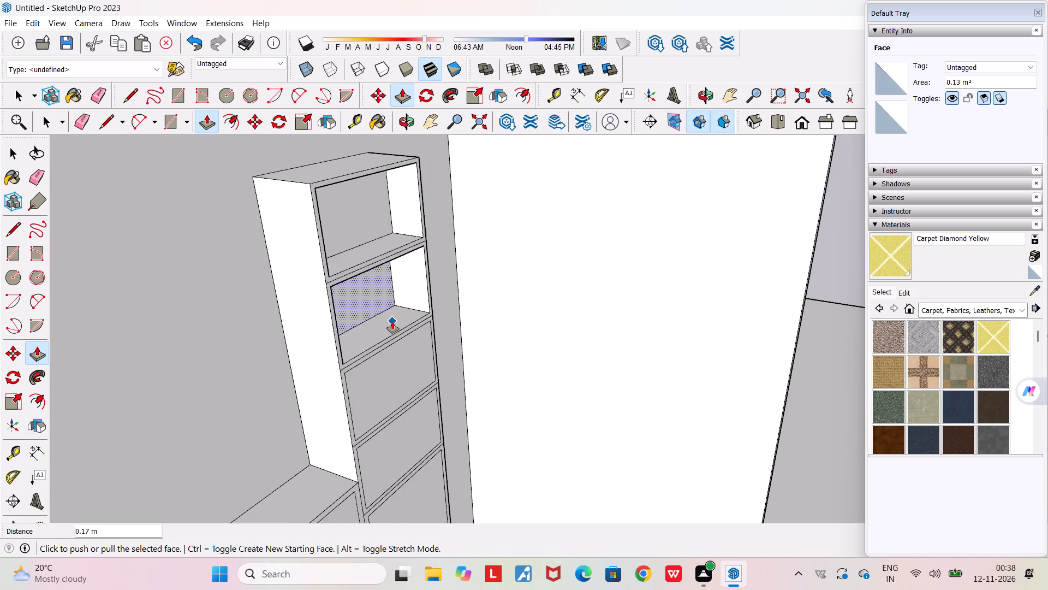
{"action": "middle_click_drag", "start_coordinate": [374, 321], "coordinate": [286, 321]}
{"action": "scroll", "coordinate": [286, 321], "scroll_direction": "down", "scroll_amount": 4}
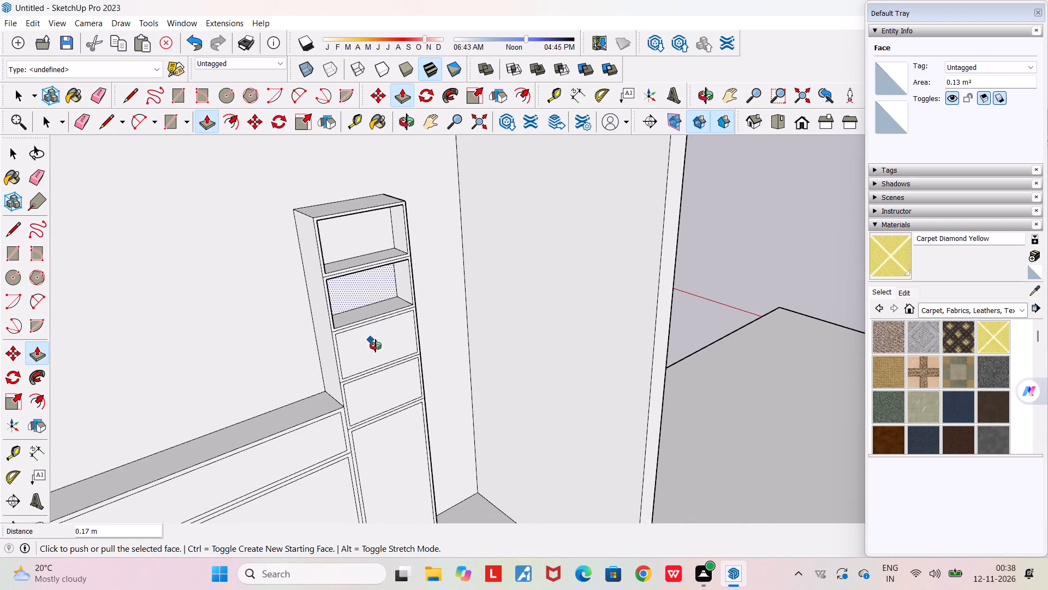
{"action": "middle_click_drag", "start_coordinate": [379, 348], "coordinate": [435, 370]}
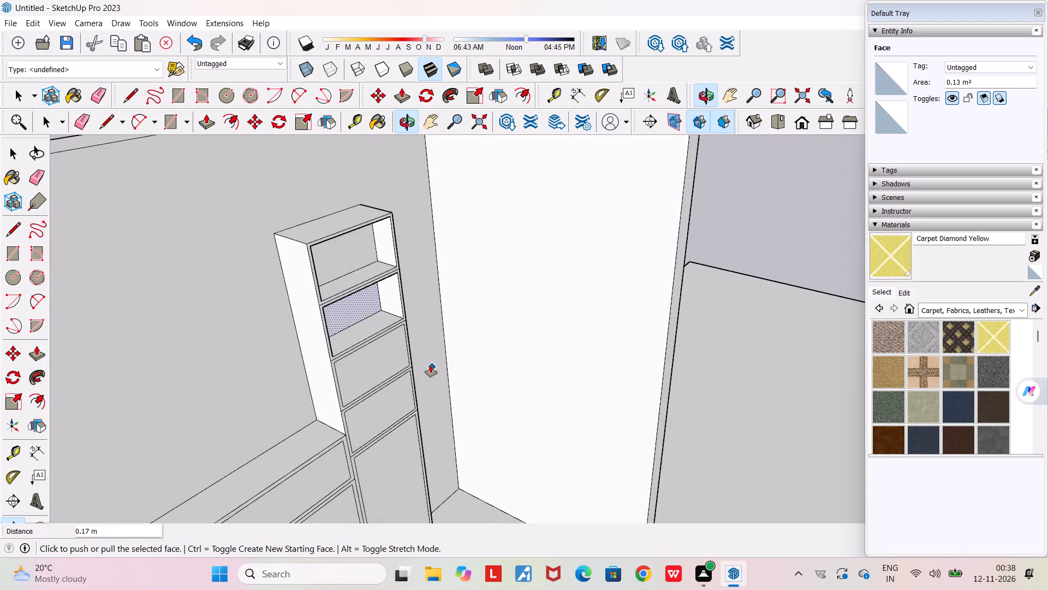
{"action": "scroll", "coordinate": [373, 363], "scroll_direction": "up", "scroll_amount": 6}
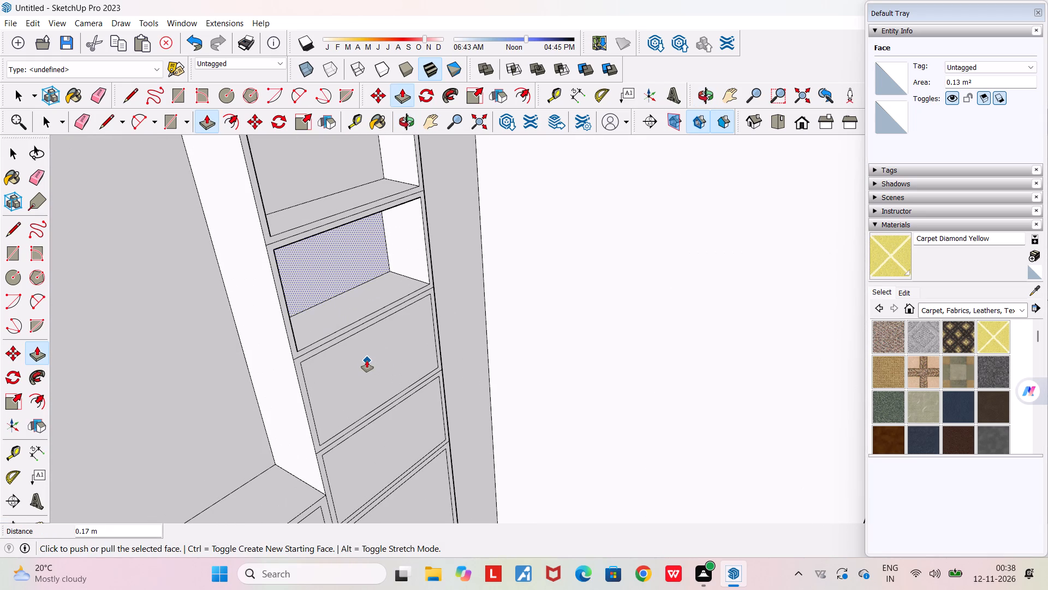
{"action": "key", "text": "space"}
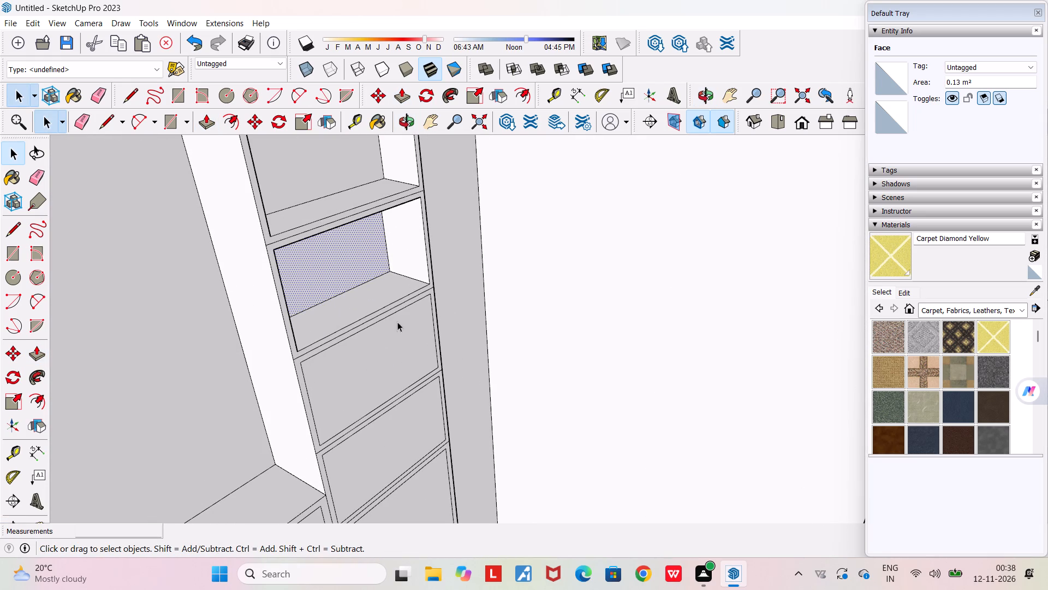
{"action": "left_click", "coordinate": [391, 331]}
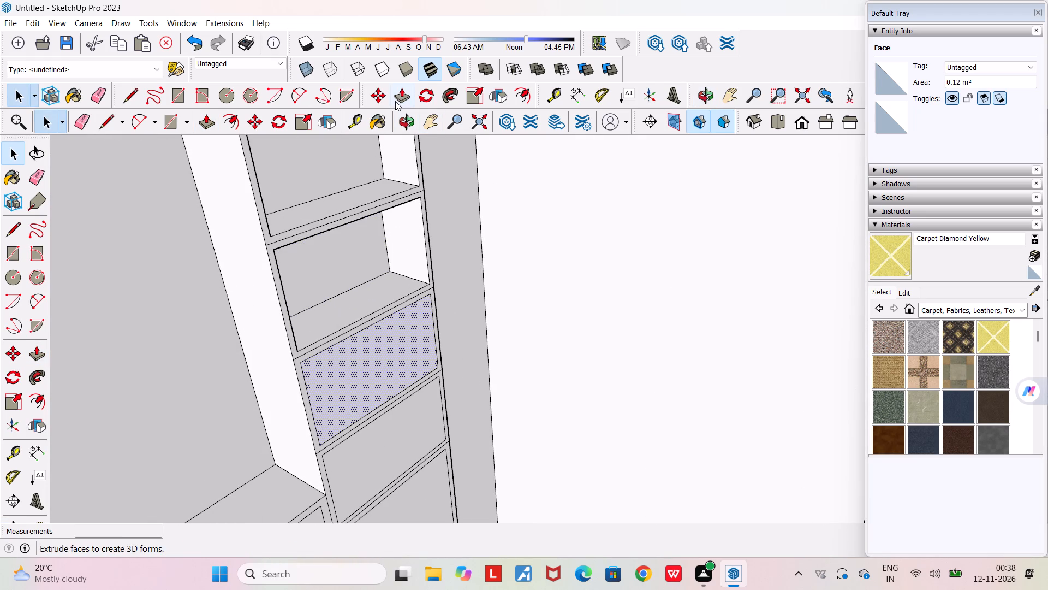
{"action": "left_click", "coordinate": [396, 99]}
{"action": "left_click", "coordinate": [362, 368]}
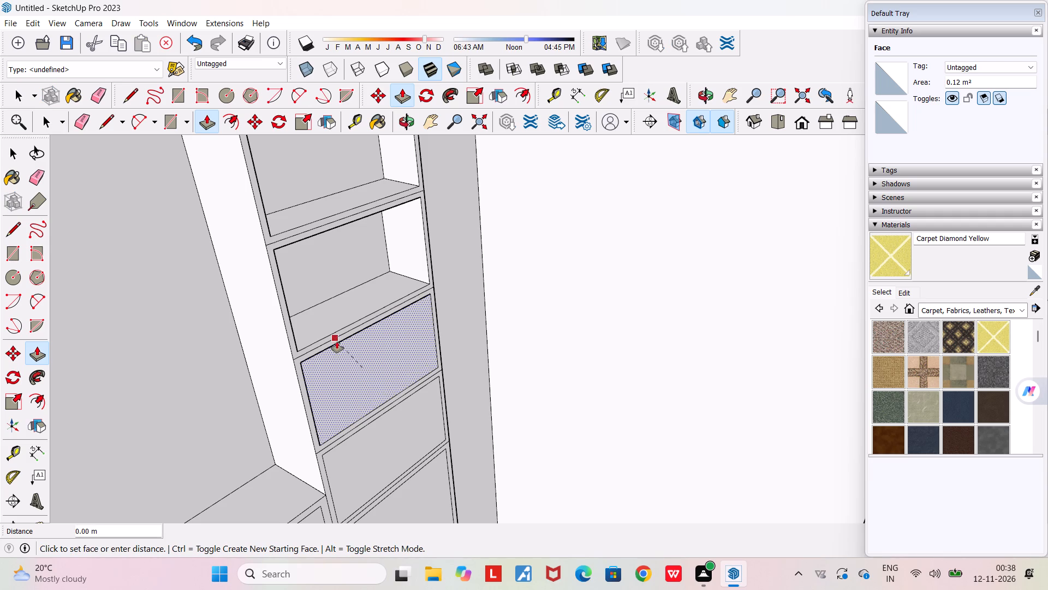
{"action": "middle_click_drag", "start_coordinate": [342, 386], "coordinate": [477, 397]}
{"action": "scroll", "coordinate": [399, 423], "scroll_direction": "up", "scroll_amount": 14}
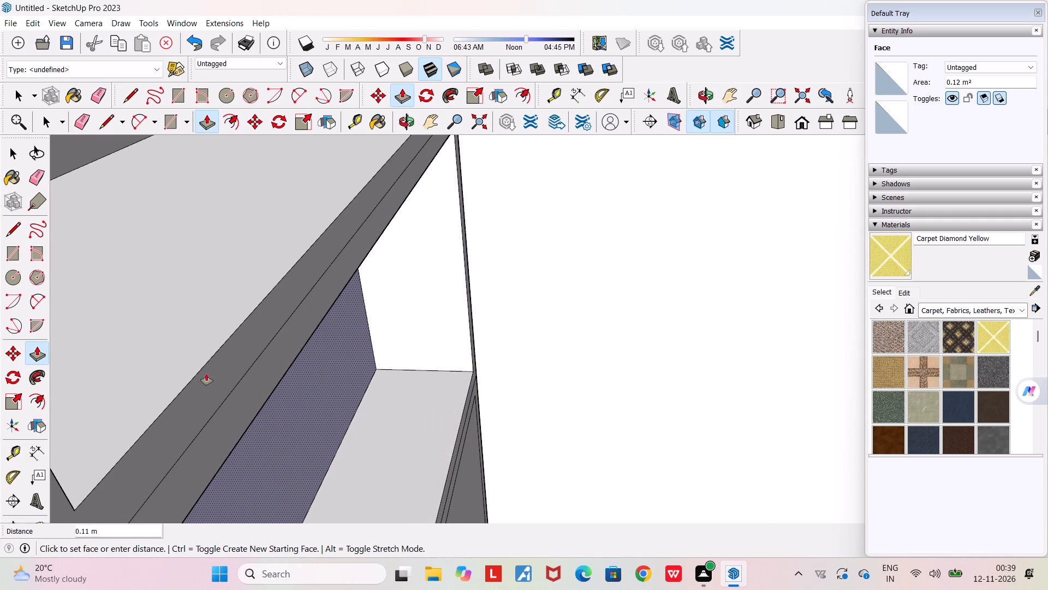
{"action": "left_click", "coordinate": [86, 292]}
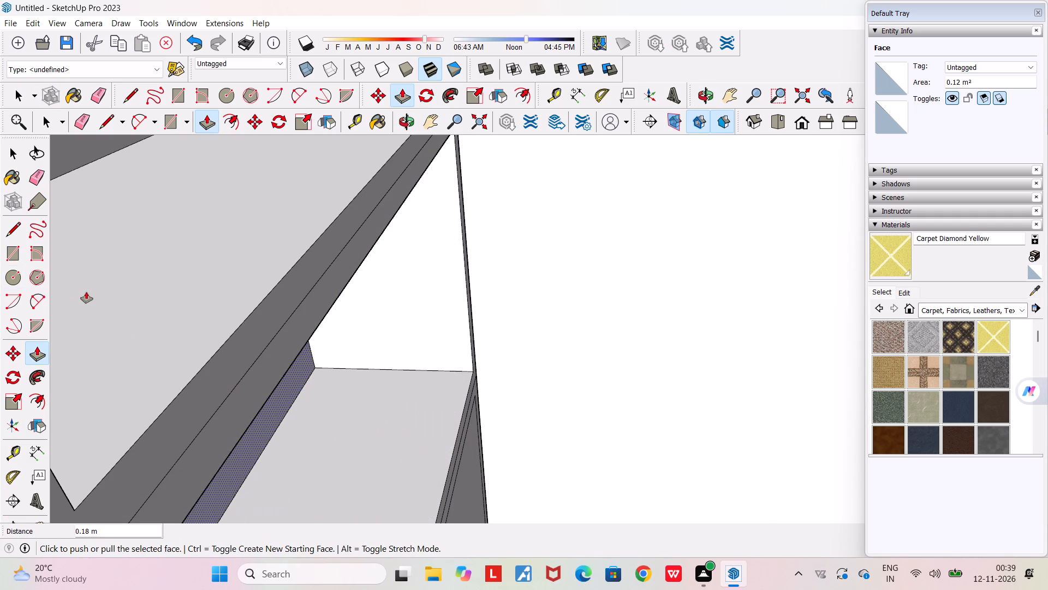
Push the fourth framed face of the right pillar, just above its tall lower panel, inward about 0.19 m.
{"action": "scroll", "coordinate": [122, 303], "scroll_direction": "down", "scroll_amount": 12}
{"action": "middle_click_drag", "start_coordinate": [122, 303], "coordinate": [77, 276]}
{"action": "scroll", "coordinate": [77, 276], "scroll_direction": "down", "scroll_amount": 5}
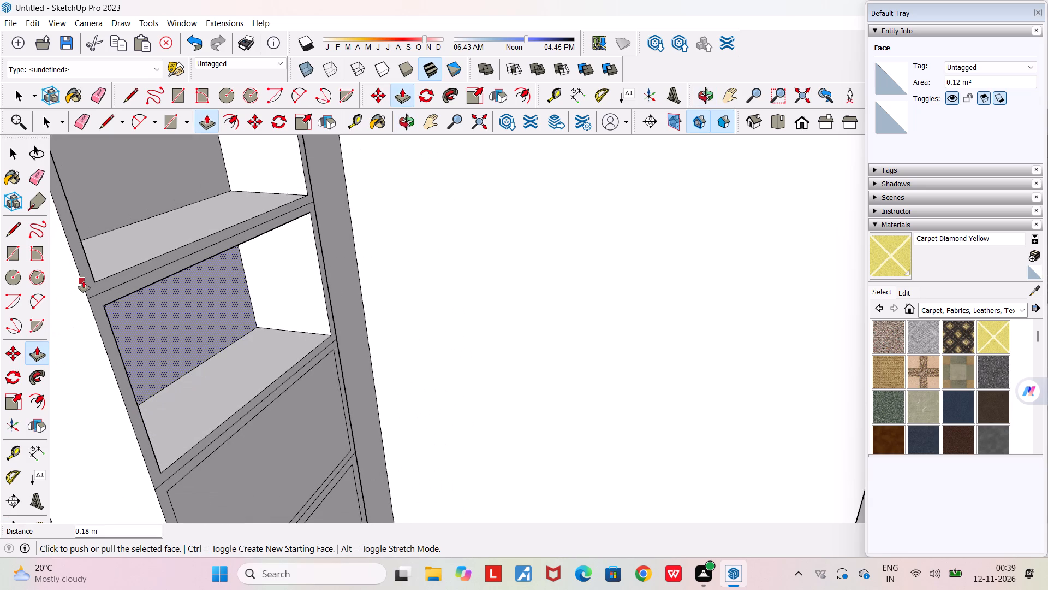
{"action": "middle_click_drag", "start_coordinate": [81, 268], "coordinate": [55, 220]}
{"action": "scroll", "coordinate": [55, 220], "scroll_direction": "down", "scroll_amount": 12}
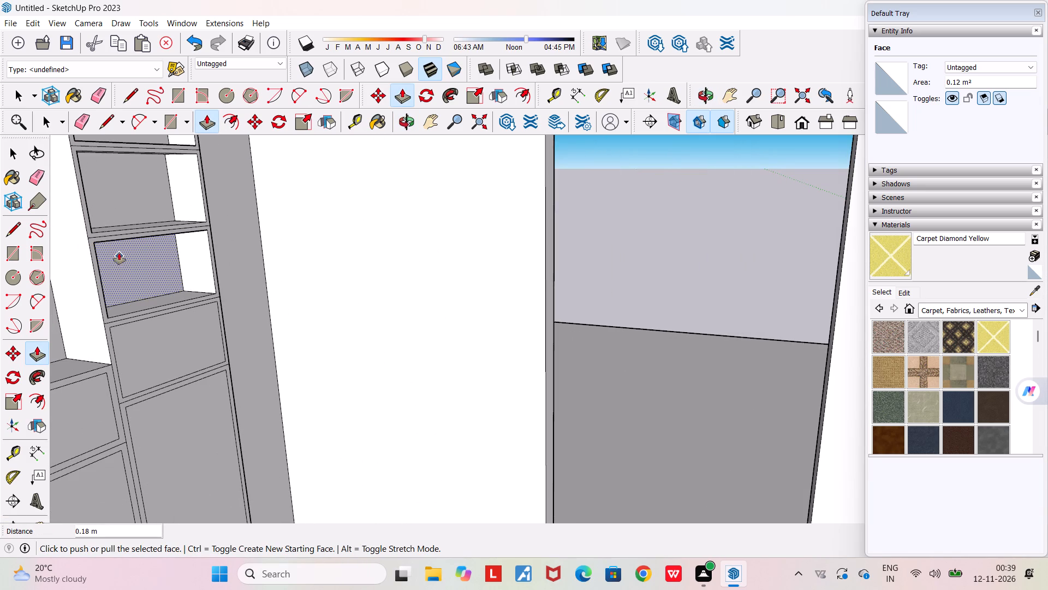
{"action": "key", "text": "space"}
{"action": "left_click", "coordinate": [135, 354]}
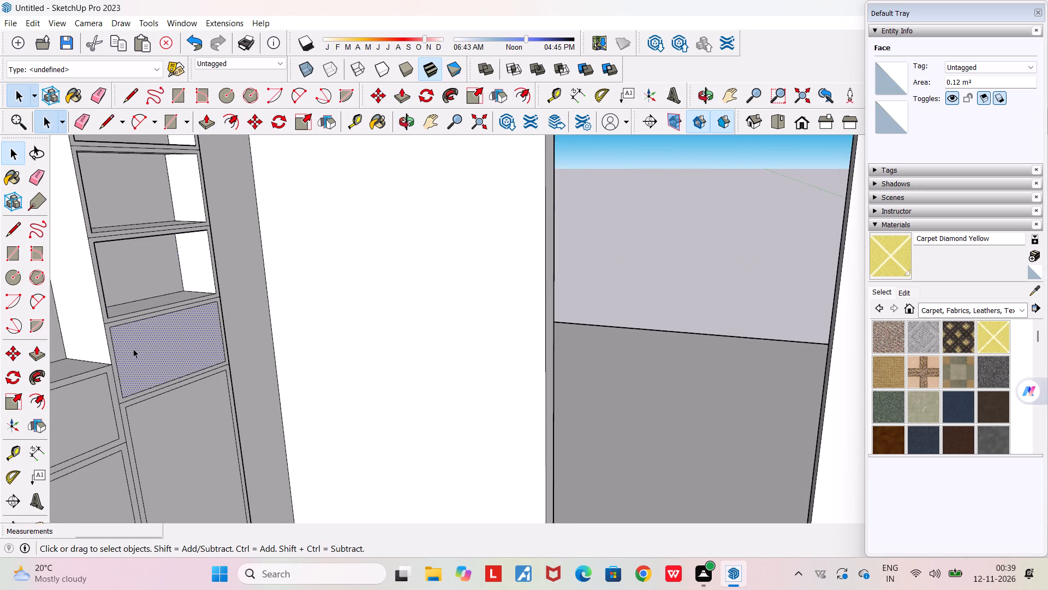
{"action": "scroll", "coordinate": [149, 373], "scroll_direction": "up", "scroll_amount": 5}
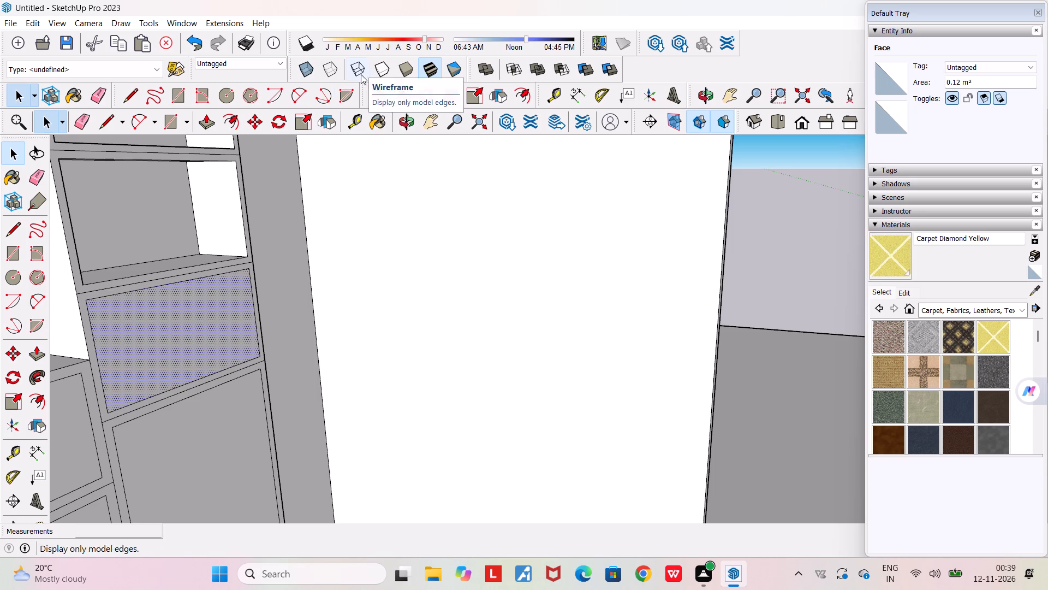
{"action": "left_click", "coordinate": [203, 117]}
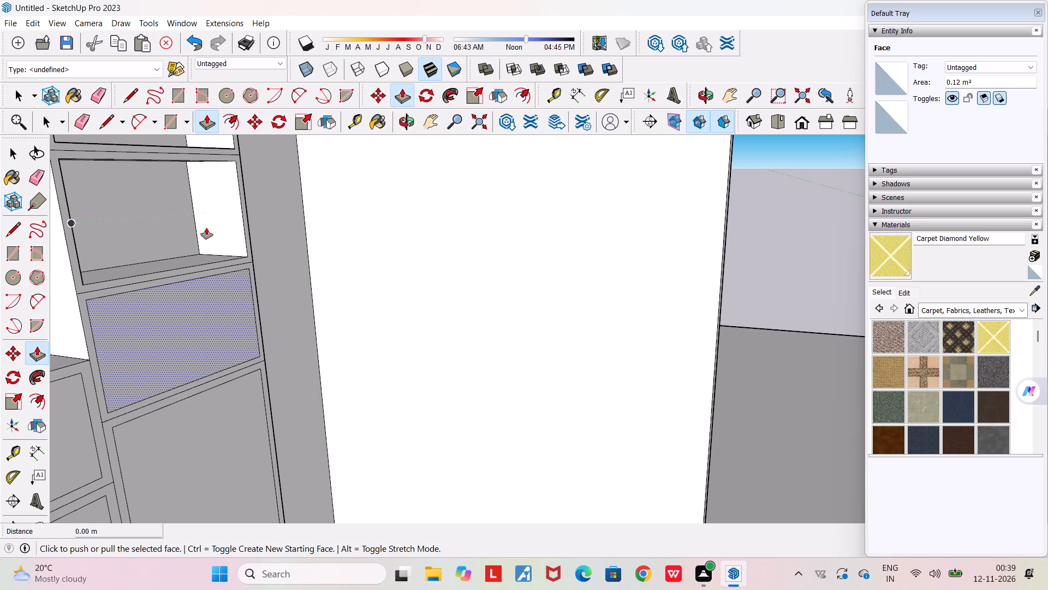
{"action": "left_click", "coordinate": [128, 349]}
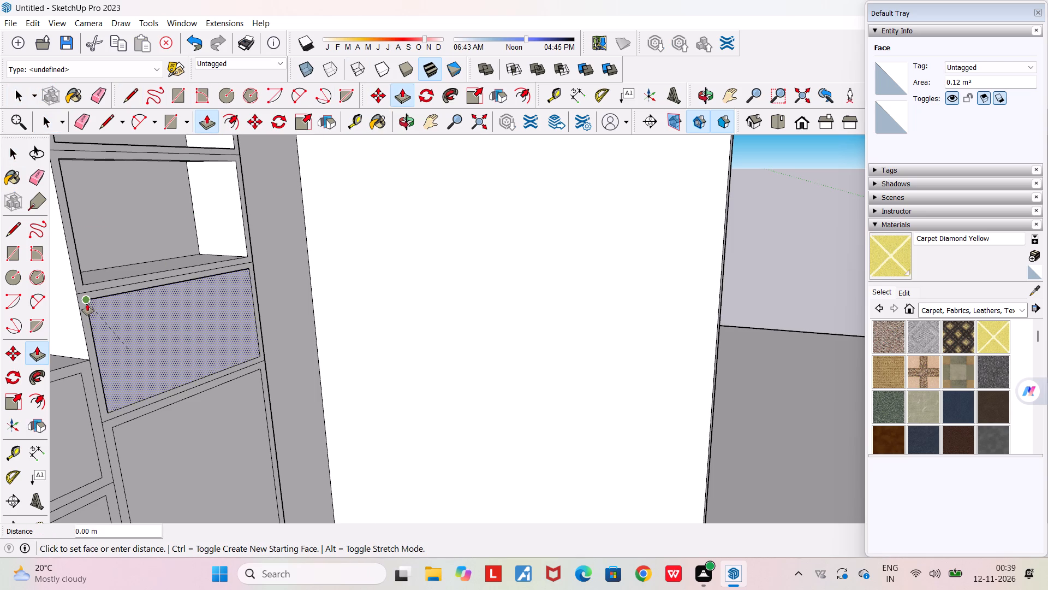
{"action": "middle_click_drag", "start_coordinate": [118, 312], "coordinate": [216, 331]}
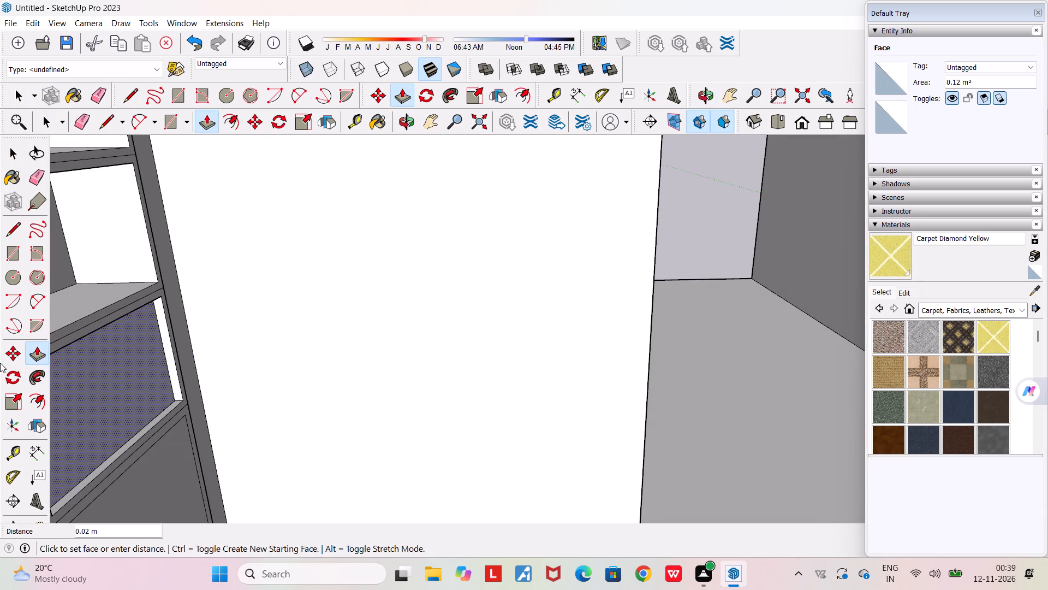
{"action": "scroll", "coordinate": [85, 279], "scroll_direction": "down", "scroll_amount": 12}
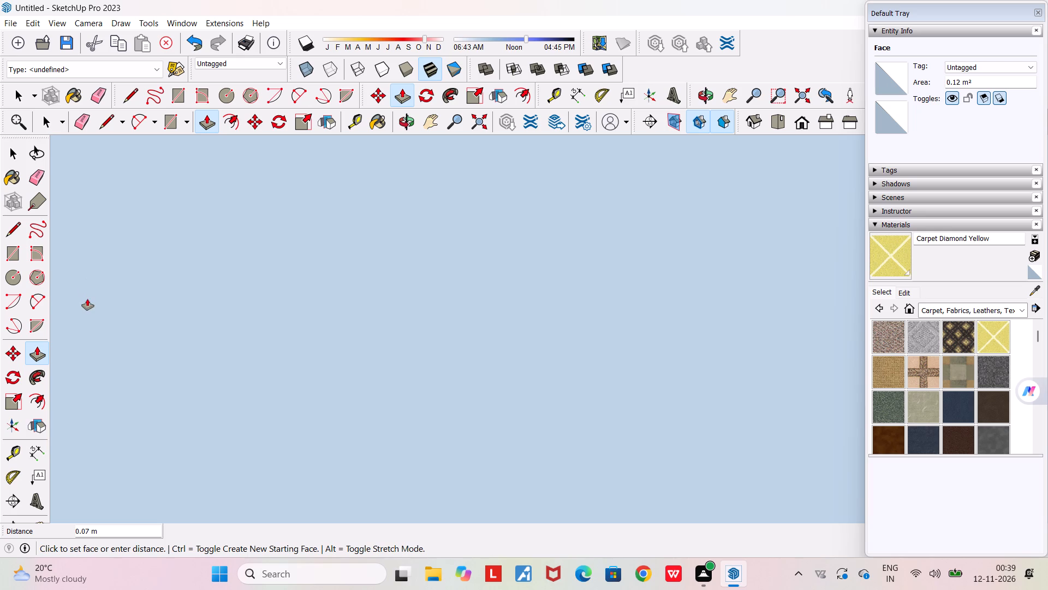
{"action": "left_click", "coordinate": [477, 128]}
{"action": "middle_click_drag", "start_coordinate": [408, 167], "coordinate": [183, 267]}
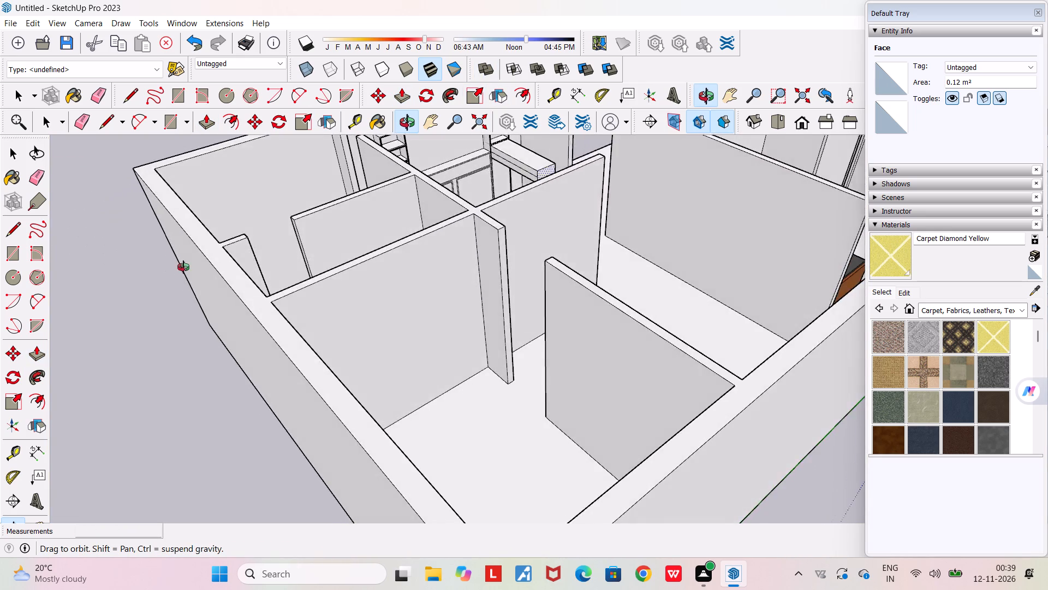
{"action": "middle_click_drag", "start_coordinate": [183, 267], "coordinate": [420, 394]}
{"action": "scroll", "coordinate": [270, 200], "scroll_direction": "up", "scroll_amount": 14}
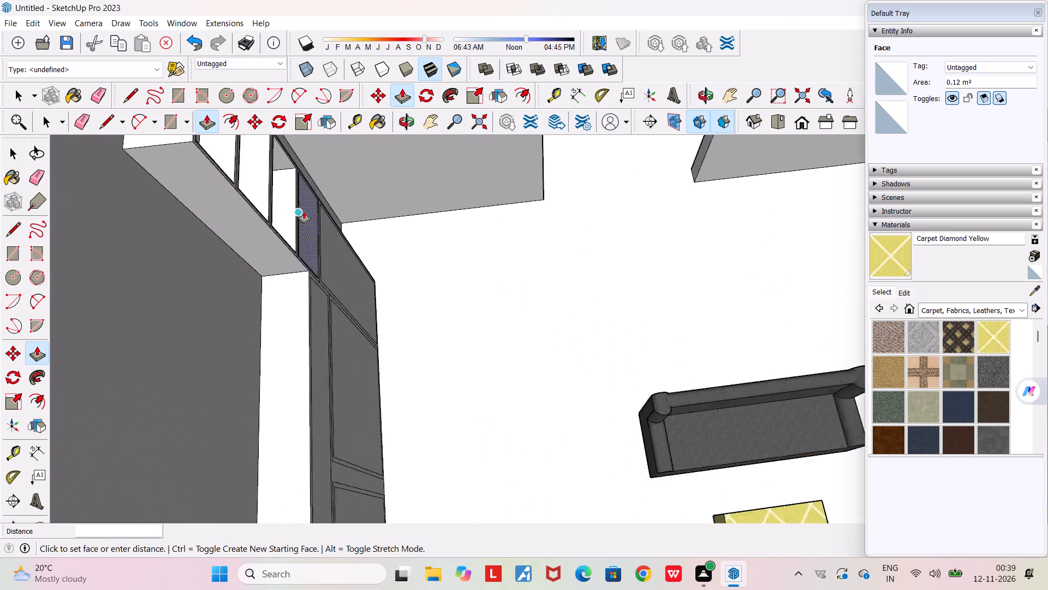
{"action": "scroll", "coordinate": [304, 211], "scroll_direction": "up", "scroll_amount": 7}
{"action": "middle_click_drag", "start_coordinate": [295, 216], "coordinate": [160, 95]}
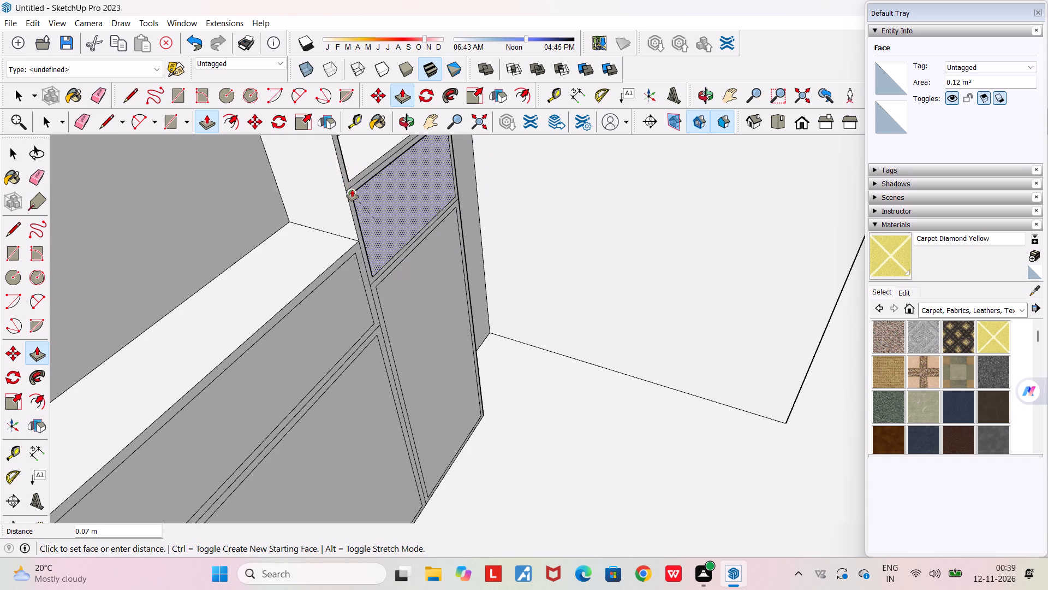
{"action": "scroll", "coordinate": [367, 202], "scroll_direction": "up", "scroll_amount": 5}
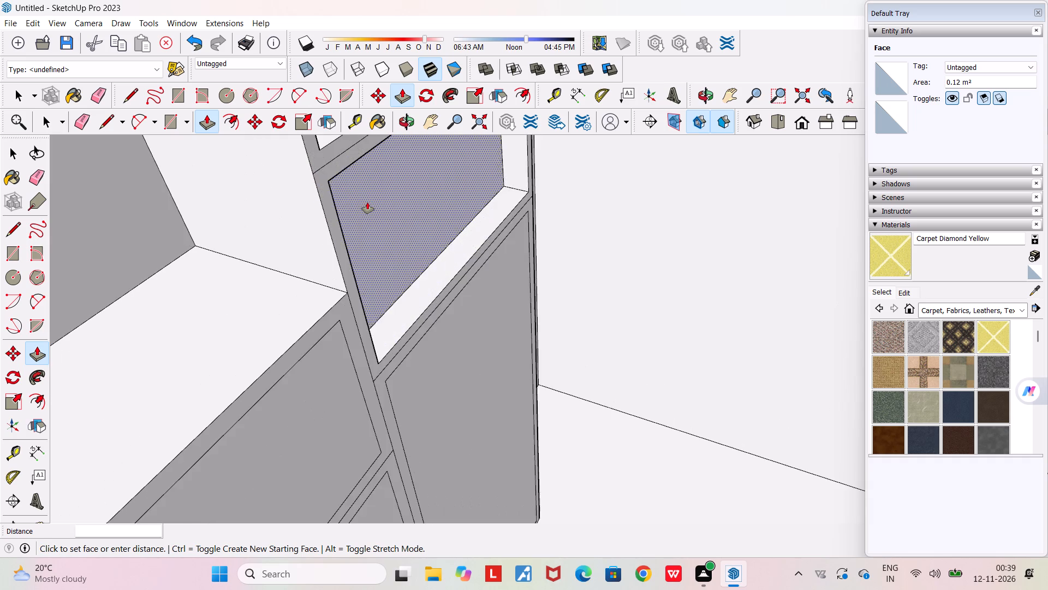
{"action": "scroll", "coordinate": [367, 202], "scroll_direction": "up", "scroll_amount": 9}
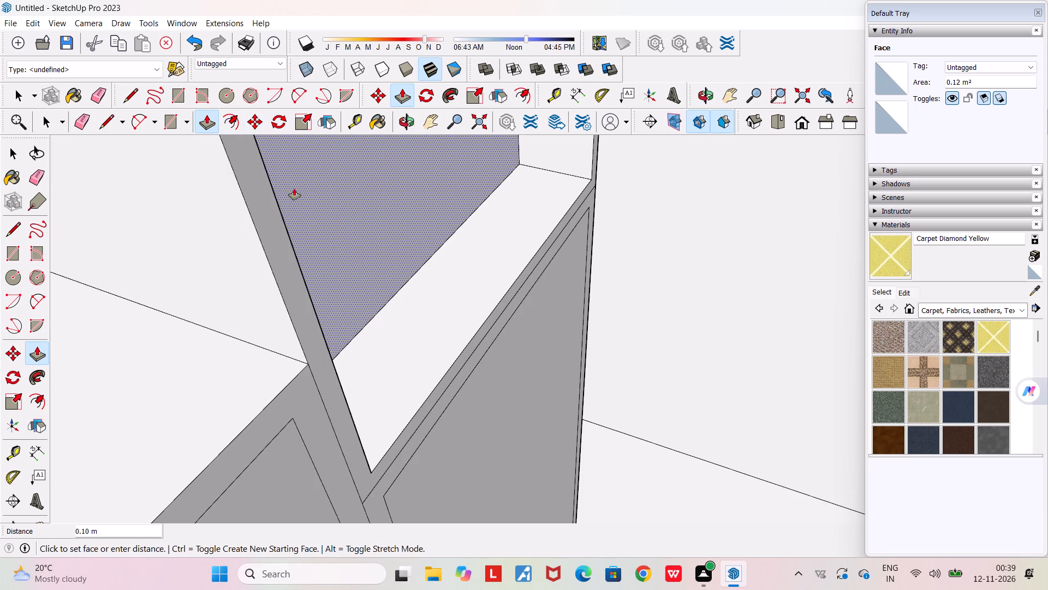
{"action": "scroll", "coordinate": [281, 176], "scroll_direction": "up", "scroll_amount": 1}
{"action": "scroll", "coordinate": [281, 176], "scroll_direction": "down", "scroll_amount": 14}
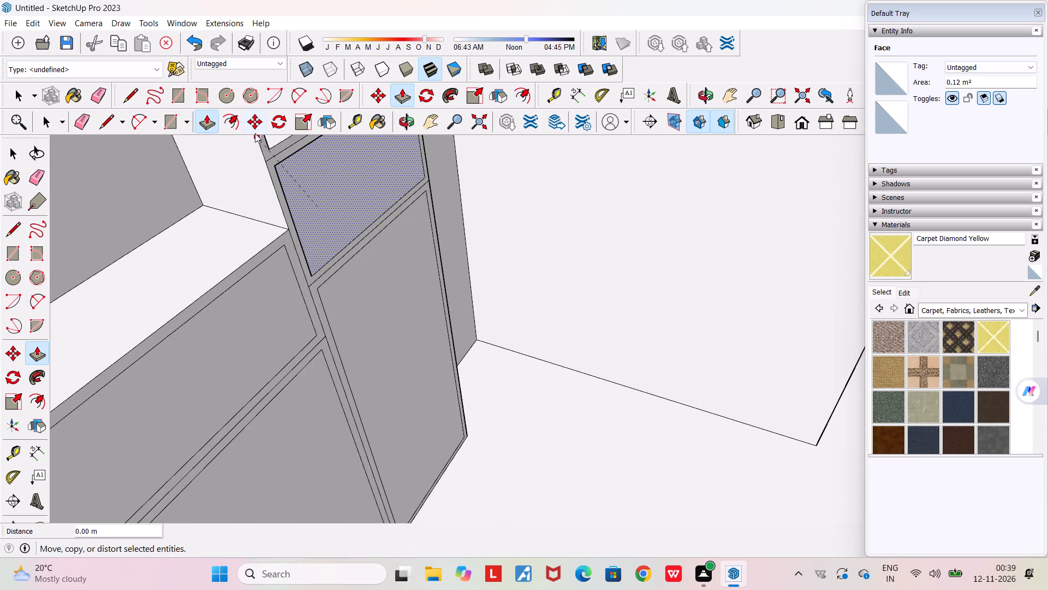
{"action": "scroll", "coordinate": [343, 226], "scroll_direction": "down", "scroll_amount": 17}
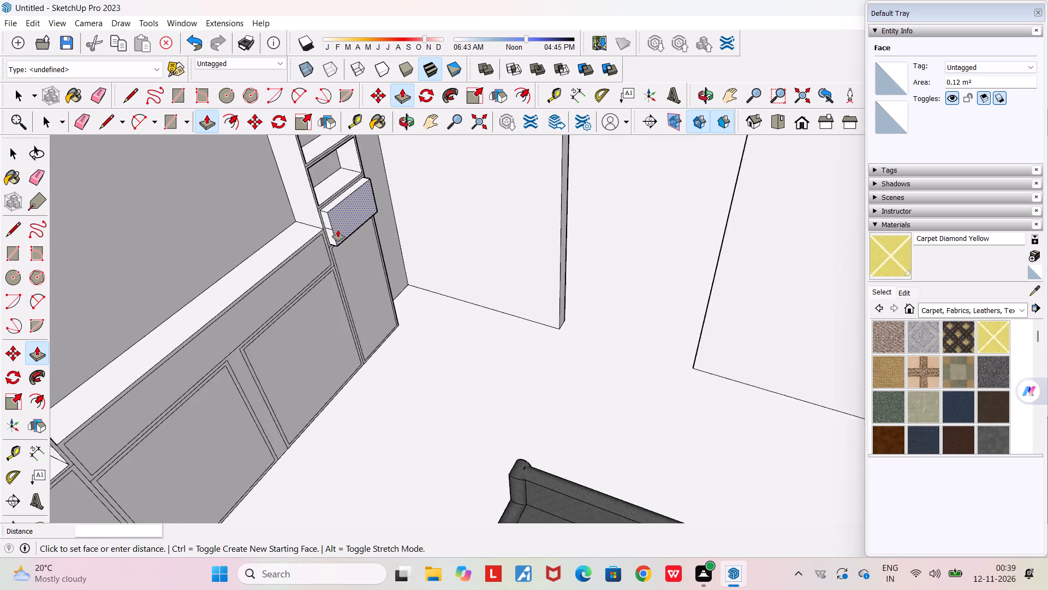
{"action": "scroll", "coordinate": [338, 230], "scroll_direction": "down", "scroll_amount": 3}
{"action": "scroll", "coordinate": [343, 205], "scroll_direction": "up", "scroll_amount": 20}
{"action": "scroll", "coordinate": [343, 205], "scroll_direction": "up", "scroll_amount": 5}
{"action": "scroll", "coordinate": [322, 245], "scroll_direction": "up", "scroll_amount": 3}
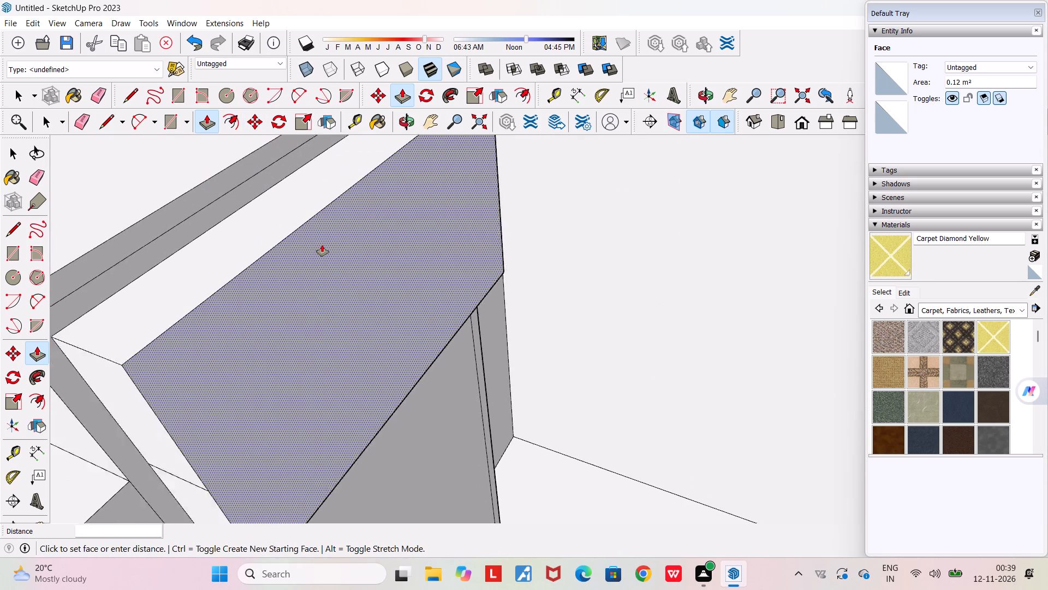
{"action": "scroll", "coordinate": [322, 245], "scroll_direction": "up", "scroll_amount": 2}
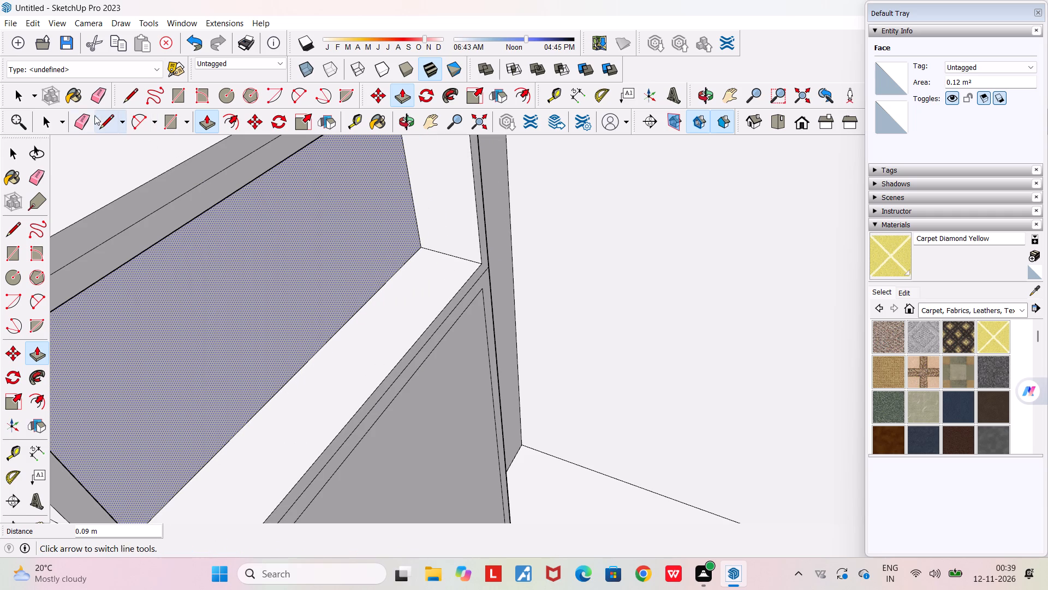
{"action": "left_click", "coordinate": [53, 138]}
Examine the wall unit's two pillars and lower panels from the front and within the whole house model.
{"action": "scroll", "coordinate": [223, 227], "scroll_direction": "down", "scroll_amount": 14}
{"action": "middle_click_drag", "start_coordinate": [264, 251], "coordinate": [314, 187]}
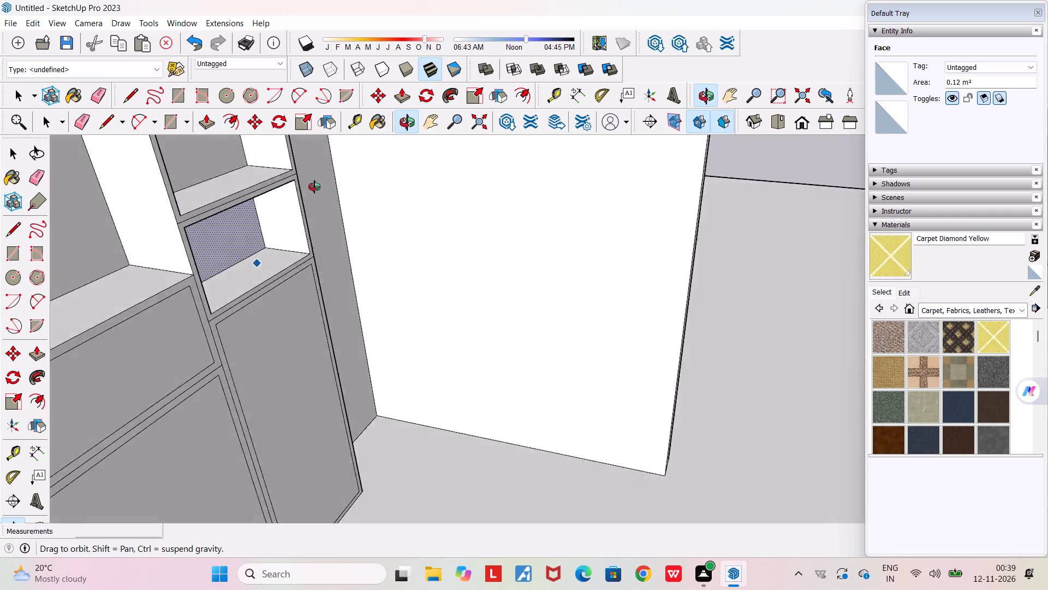
{"action": "middle_click_drag", "start_coordinate": [314, 187], "coordinate": [434, 145]}
{"action": "scroll", "coordinate": [251, 198], "scroll_direction": "up", "scroll_amount": 1}
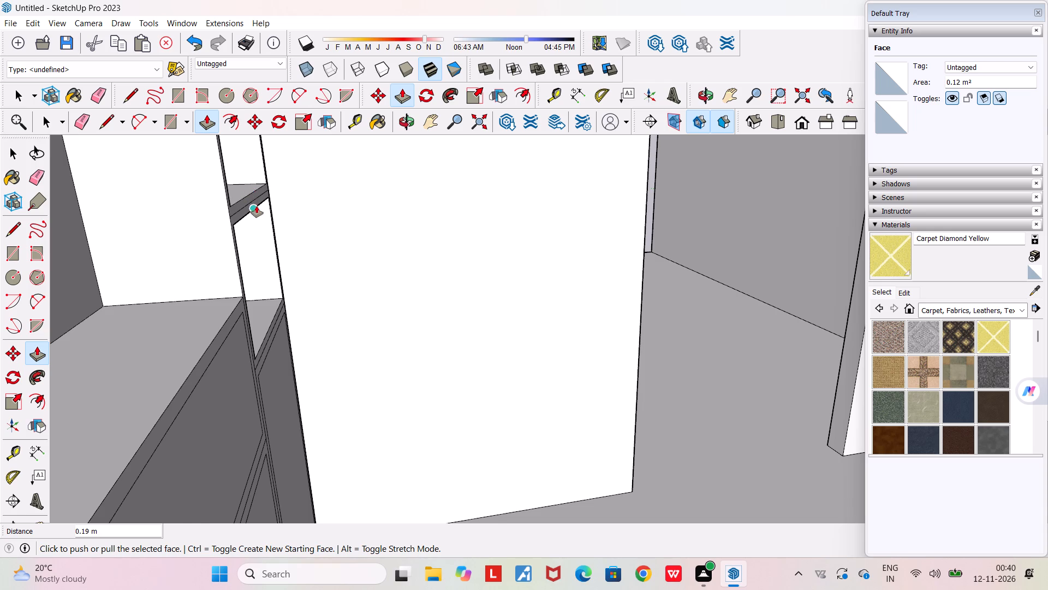
{"action": "scroll", "coordinate": [257, 206], "scroll_direction": "down", "scroll_amount": 6}
{"action": "middle_click_drag", "start_coordinate": [283, 293], "coordinate": [46, 286]}
{"action": "scroll", "coordinate": [46, 287], "scroll_direction": "down", "scroll_amount": 6}
{"action": "scroll", "coordinate": [128, 274], "scroll_direction": "down", "scroll_amount": 6}
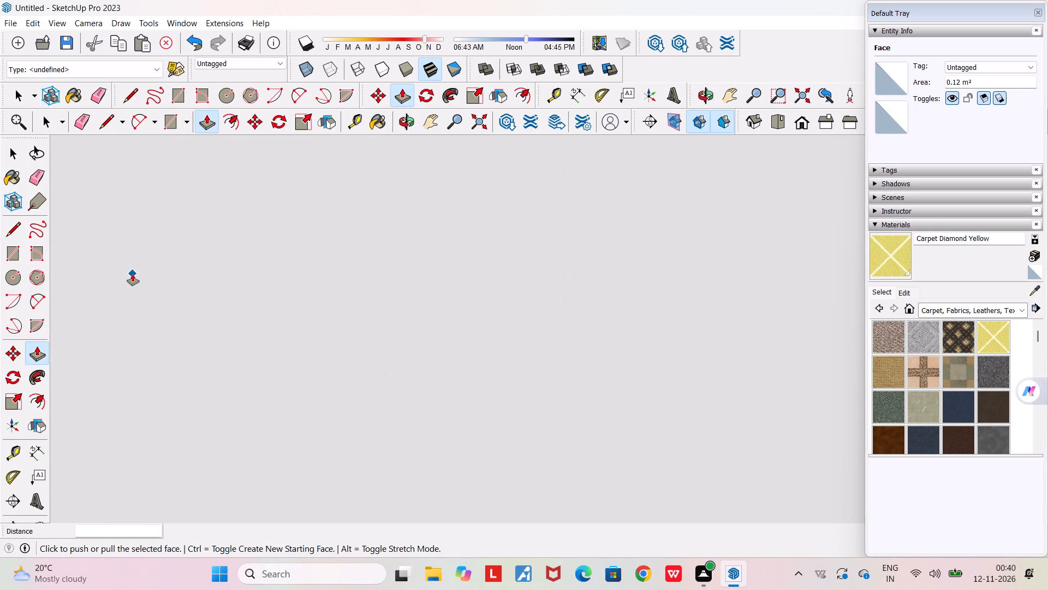
{"action": "left_click", "coordinate": [803, 94]}
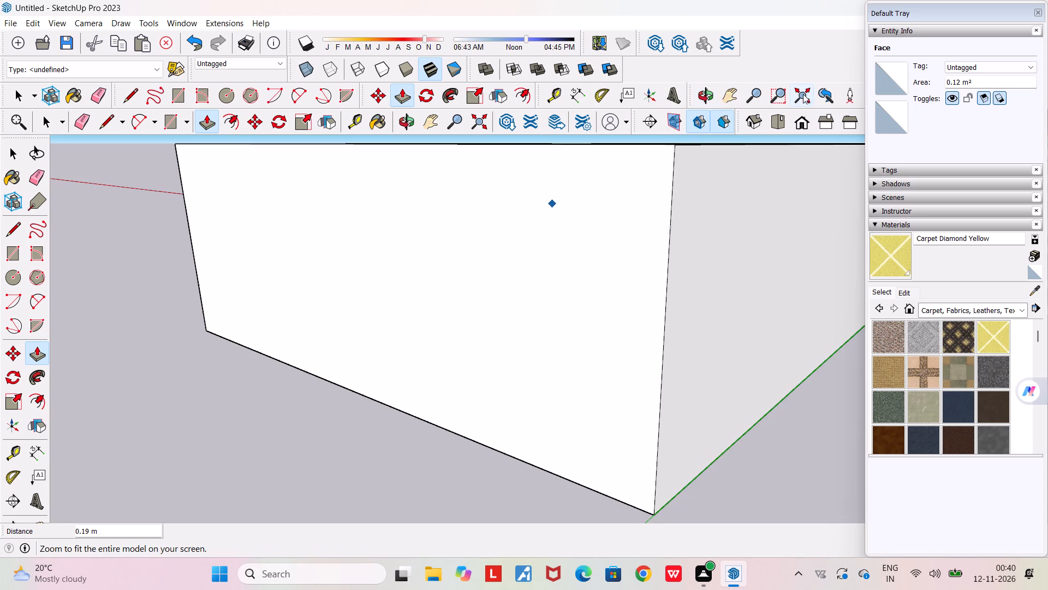
{"action": "middle_click_drag", "start_coordinate": [575, 233], "coordinate": [360, 312]}
{"action": "scroll", "coordinate": [360, 312], "scroll_direction": "down", "scroll_amount": 6}
{"action": "scroll", "coordinate": [422, 280], "scroll_direction": "down", "scroll_amount": 3}
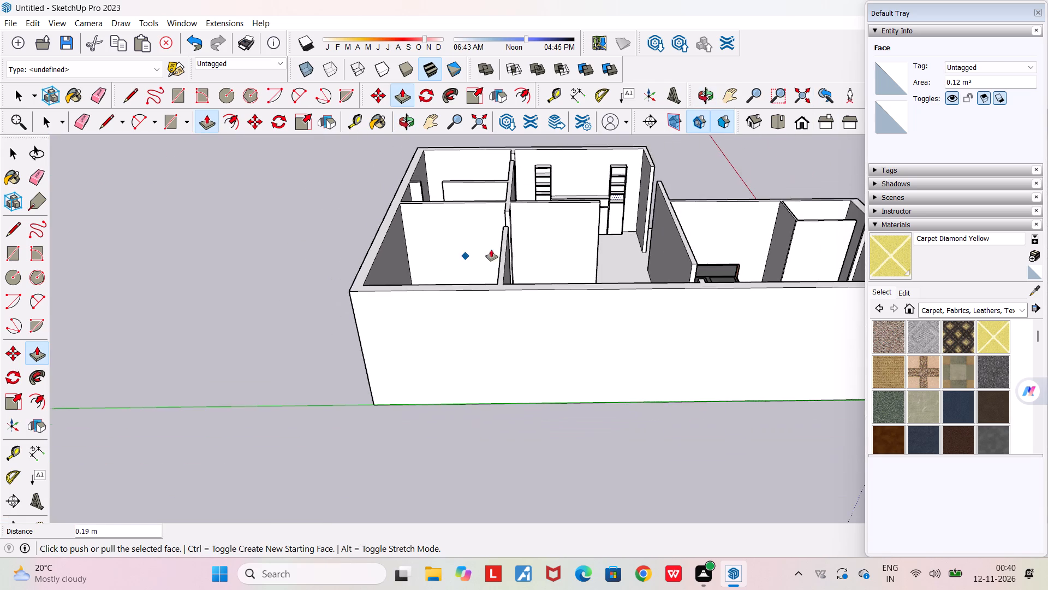
{"action": "middle_click_drag", "start_coordinate": [604, 246], "coordinate": [240, 305]}
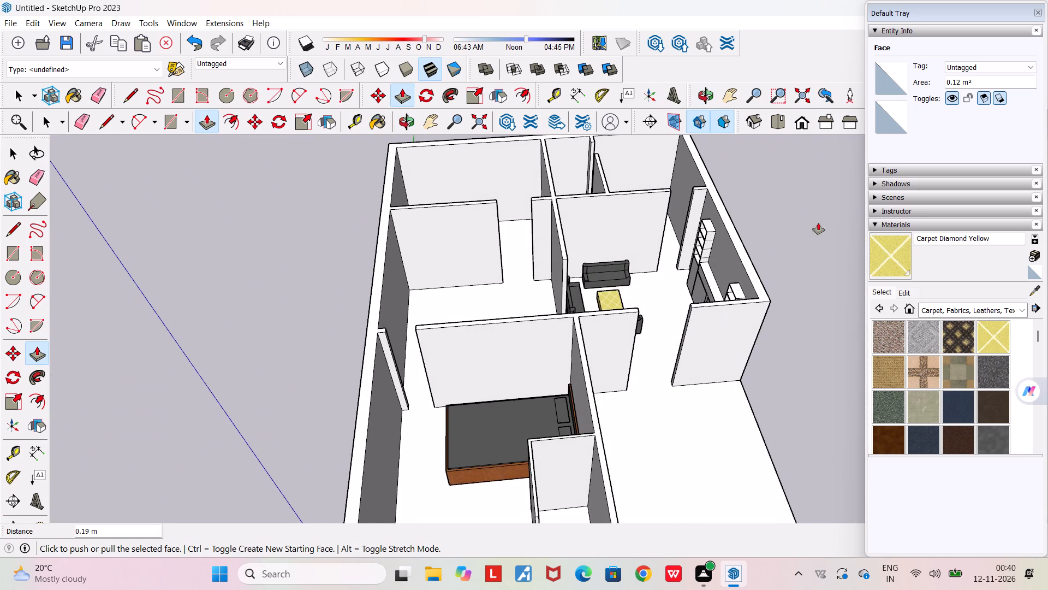
{"action": "scroll", "coordinate": [777, 257], "scroll_direction": "up", "scroll_amount": 6}
{"action": "middle_click_drag", "start_coordinate": [699, 310], "coordinate": [924, 270]}
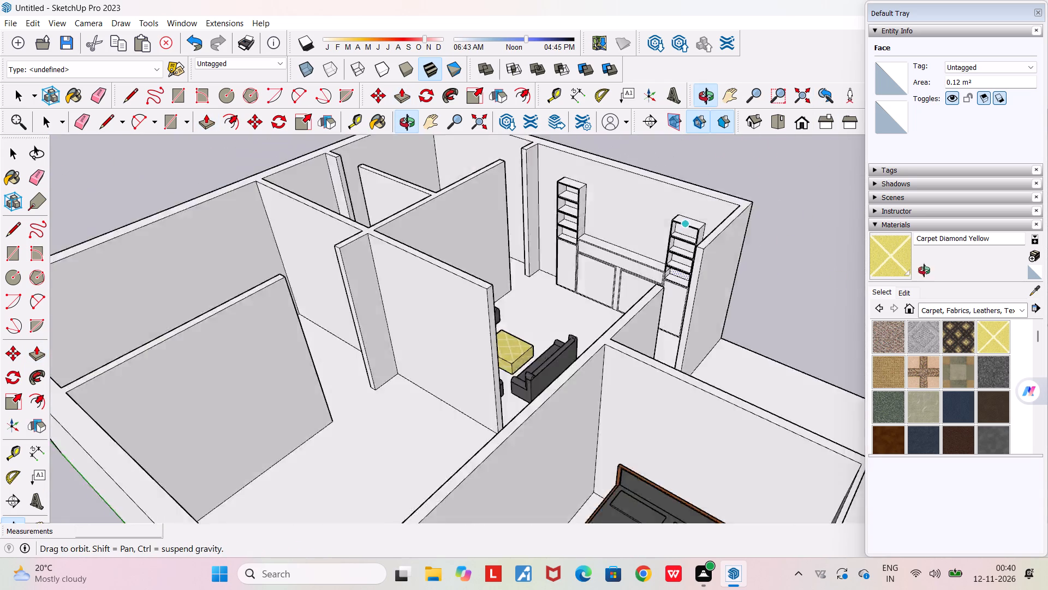
{"action": "middle_click_drag", "start_coordinate": [924, 270], "coordinate": [1047, 253]}
{"action": "scroll", "coordinate": [672, 196], "scroll_direction": "up", "scroll_amount": 8}
{"action": "scroll", "coordinate": [609, 215], "scroll_direction": "up", "scroll_amount": 4}
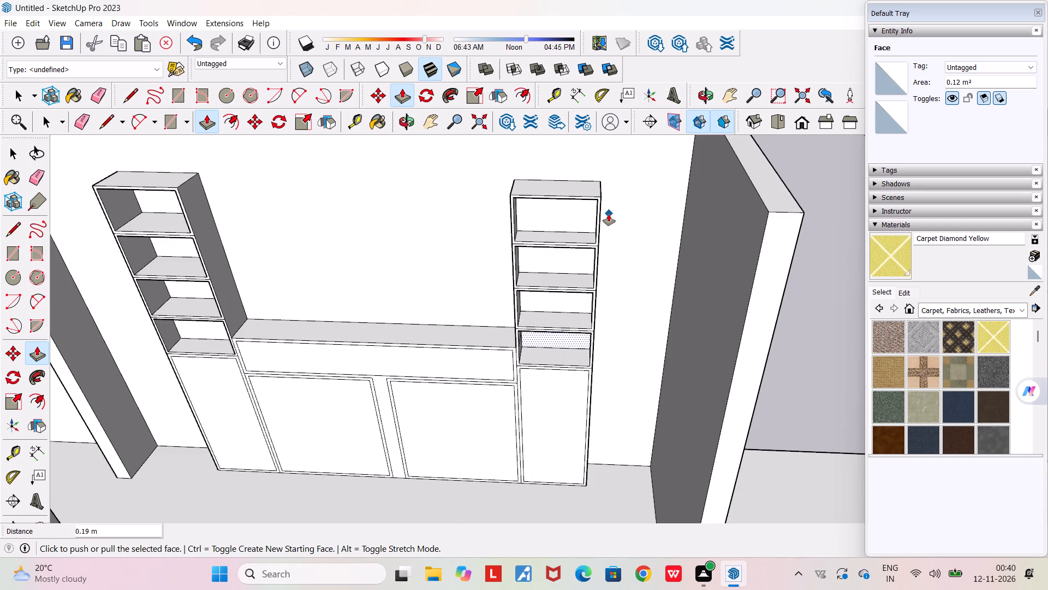
{"action": "scroll", "coordinate": [609, 214], "scroll_direction": "down", "scroll_amount": 5}
{"action": "scroll", "coordinate": [561, 243], "scroll_direction": "up", "scroll_amount": 3}
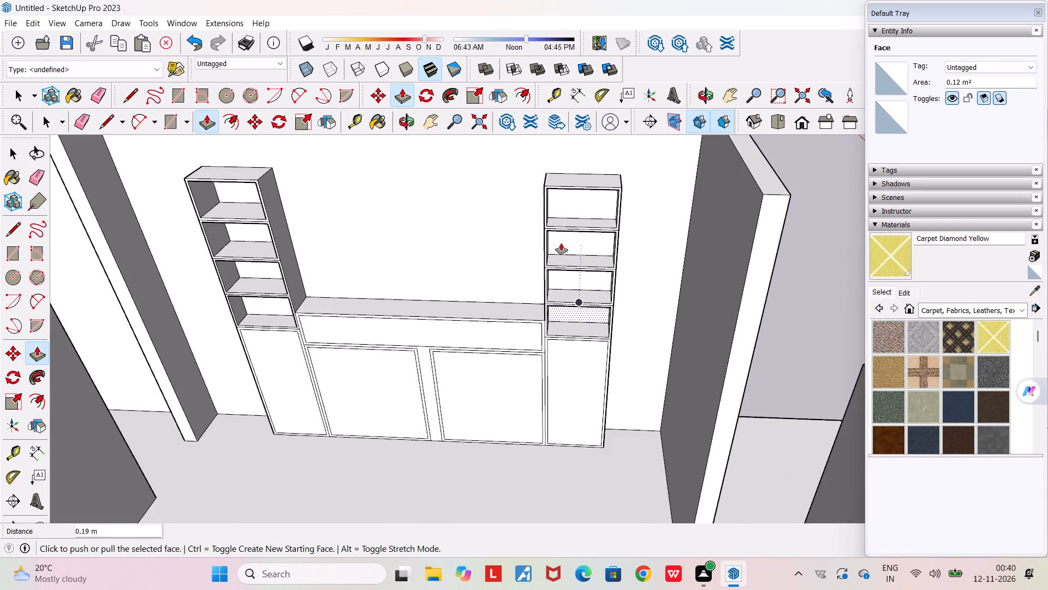
Erase the three seam lines across the shelf fronts between the four open compartments of the left pillar.
{"action": "middle_click_drag", "start_coordinate": [561, 243], "coordinate": [651, 206]}
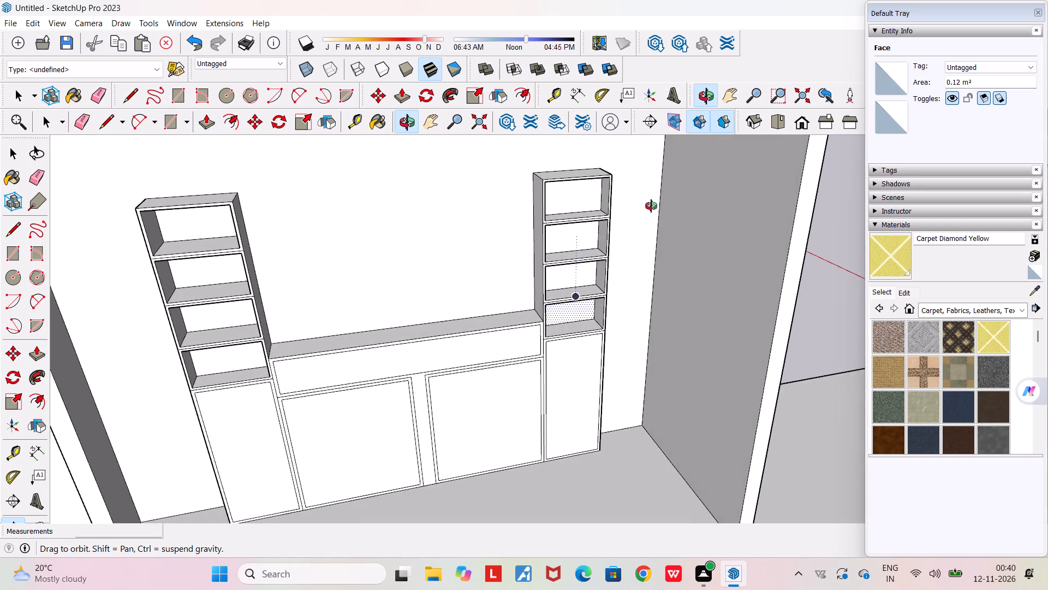
{"action": "middle_click_drag", "start_coordinate": [651, 206], "coordinate": [657, 206]}
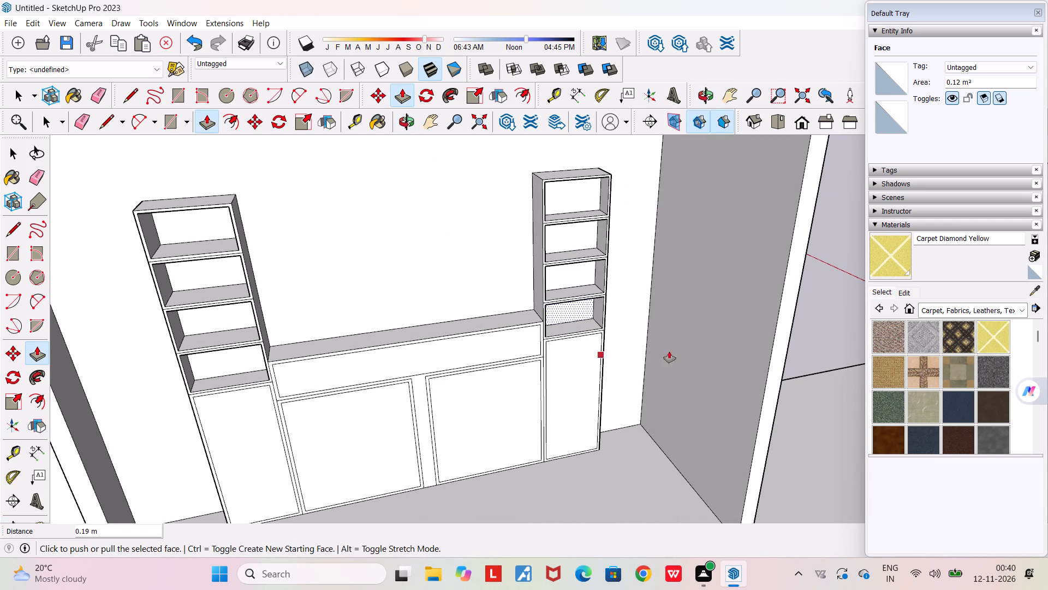
{"action": "key", "text": "space"}
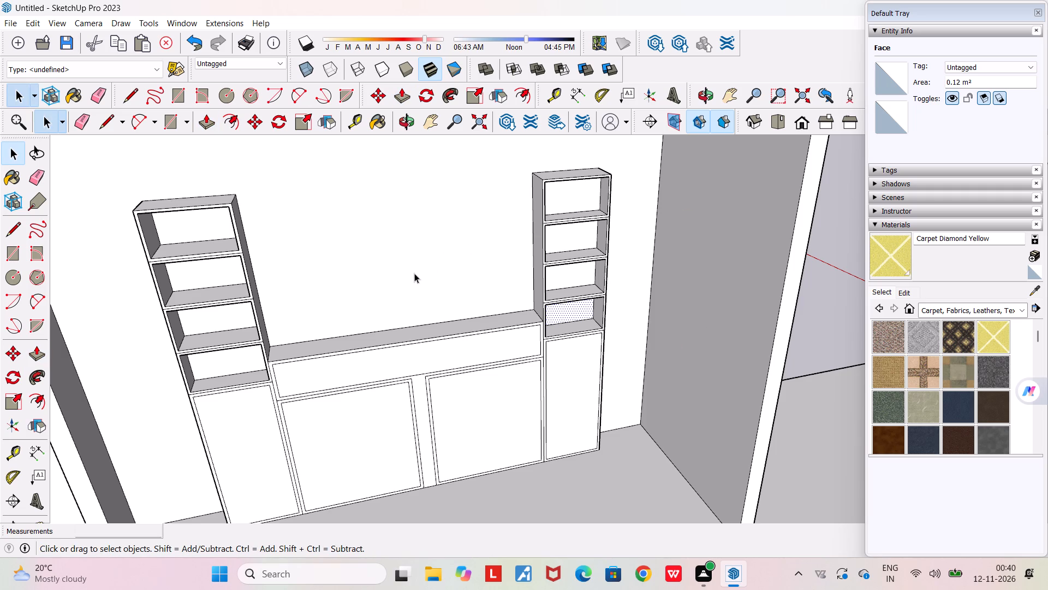
{"action": "middle_click_drag", "start_coordinate": [417, 269], "coordinate": [446, 267]}
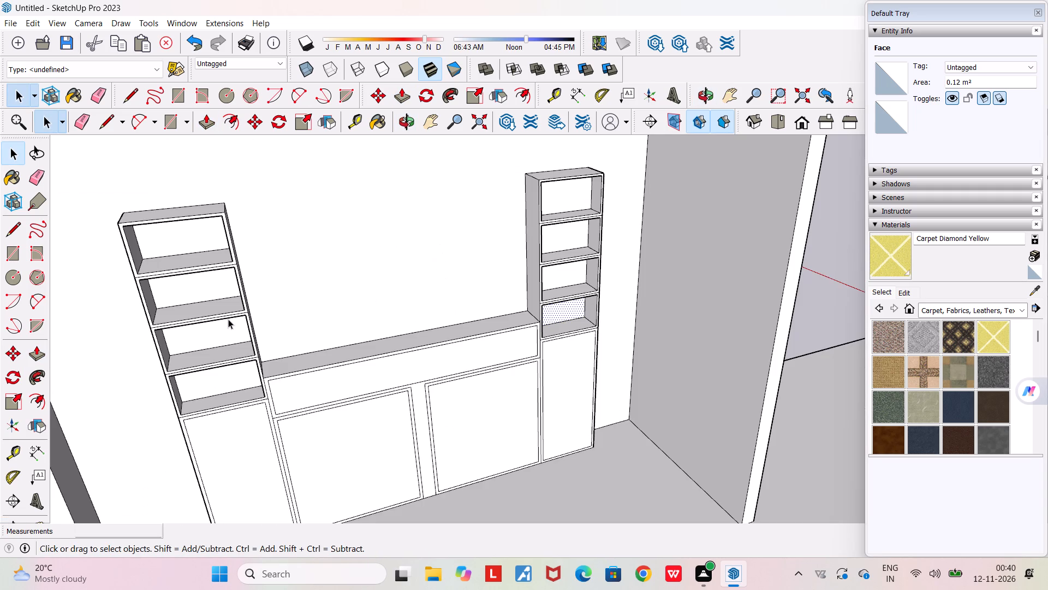
{"action": "left_click", "coordinate": [104, 99]}
{"action": "scroll", "coordinate": [170, 309], "scroll_direction": "up", "scroll_amount": 5}
{"action": "scroll", "coordinate": [126, 268], "scroll_direction": "up", "scroll_amount": 6}
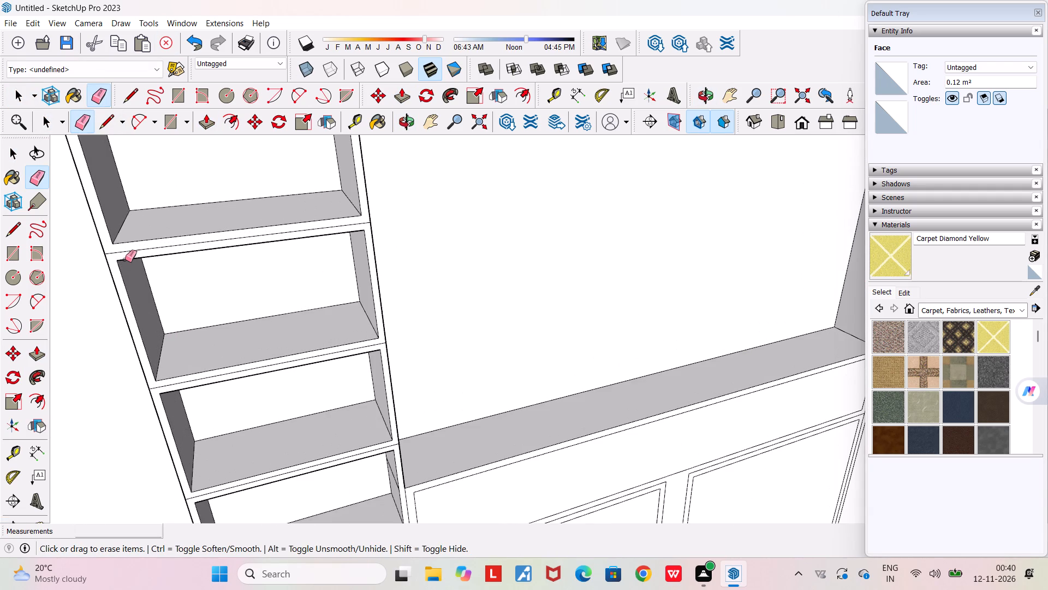
{"action": "left_click", "coordinate": [129, 252]}
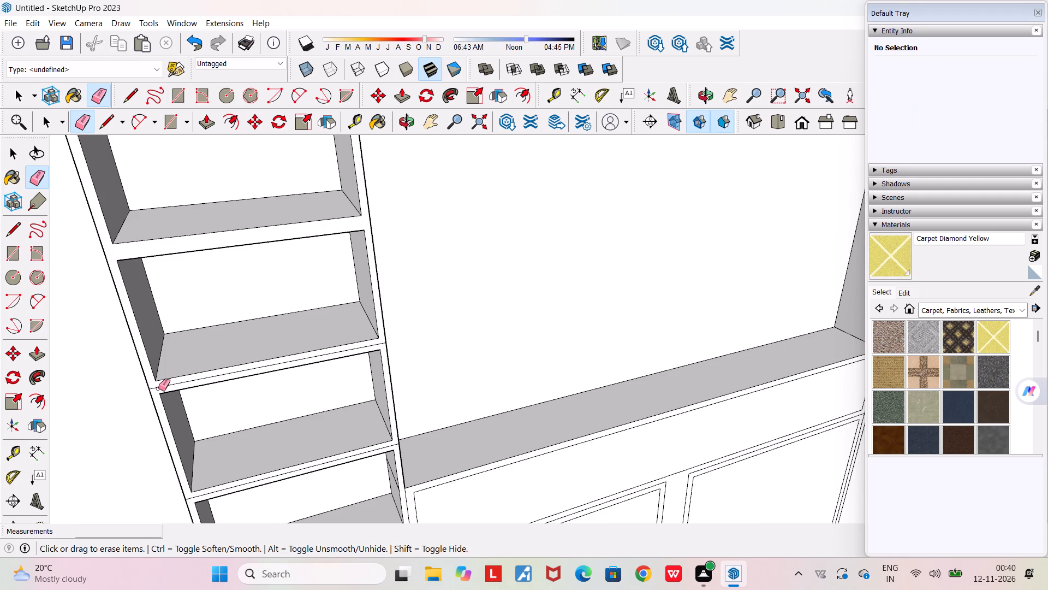
{"action": "left_click", "coordinate": [158, 388]}
{"action": "left_click", "coordinate": [191, 498]}
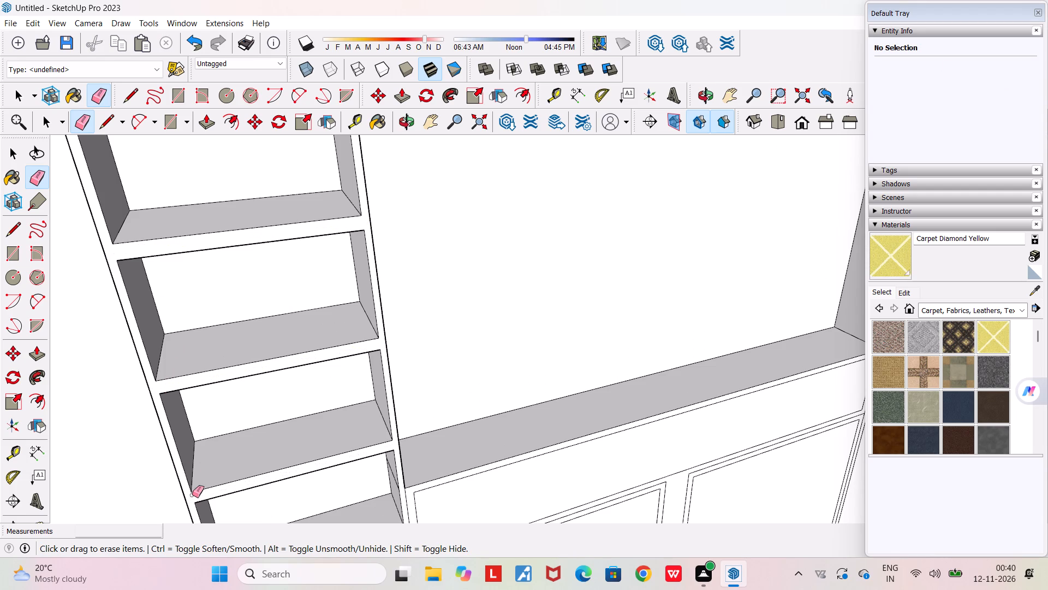
Erase the seam lines on the right pillar's shelf fronts between its compartments and above its tall lower panel.
{"action": "scroll", "coordinate": [192, 490], "scroll_direction": "down", "scroll_amount": 9}
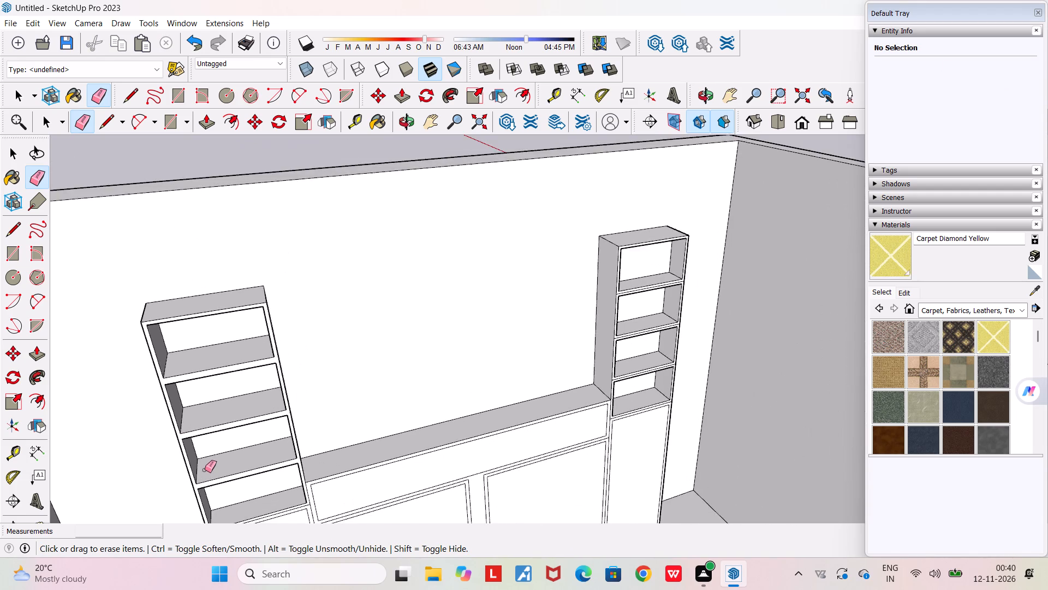
{"action": "scroll", "coordinate": [205, 470], "scroll_direction": "down", "scroll_amount": 1}
{"action": "scroll", "coordinate": [621, 293], "scroll_direction": "up", "scroll_amount": 17}
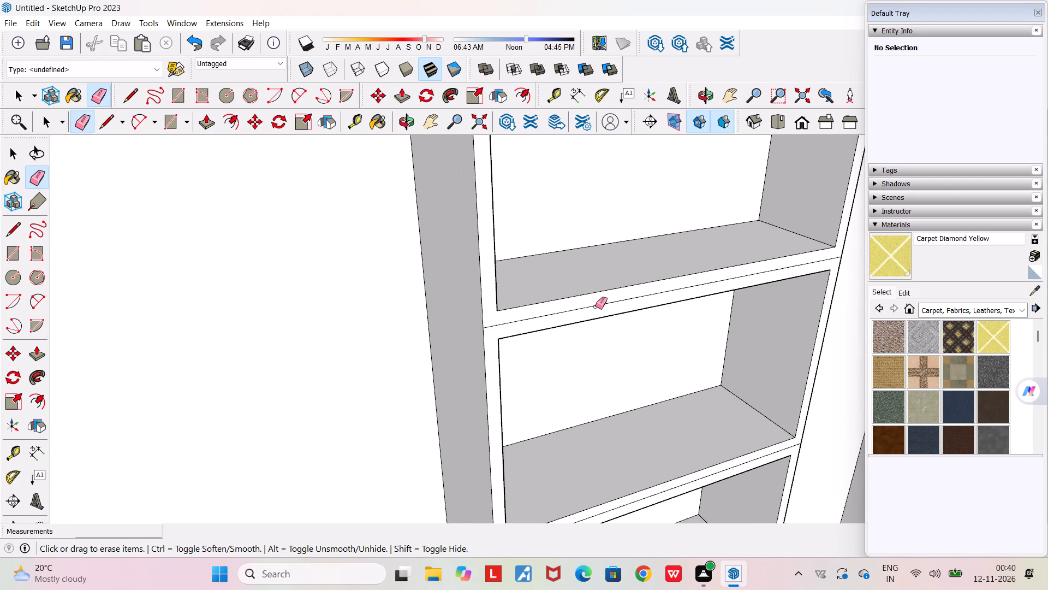
{"action": "left_click", "coordinate": [597, 306]}
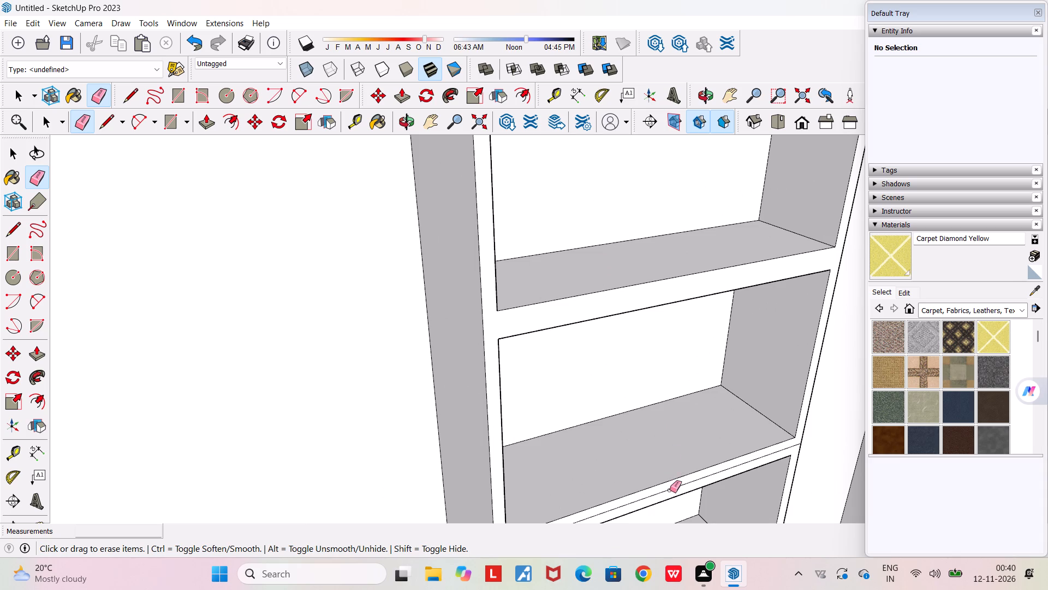
{"action": "left_click", "coordinate": [670, 490]}
{"action": "scroll", "coordinate": [669, 482], "scroll_direction": "down", "scroll_amount": 19}
{"action": "scroll", "coordinate": [664, 444], "scroll_direction": "down", "scroll_amount": 6}
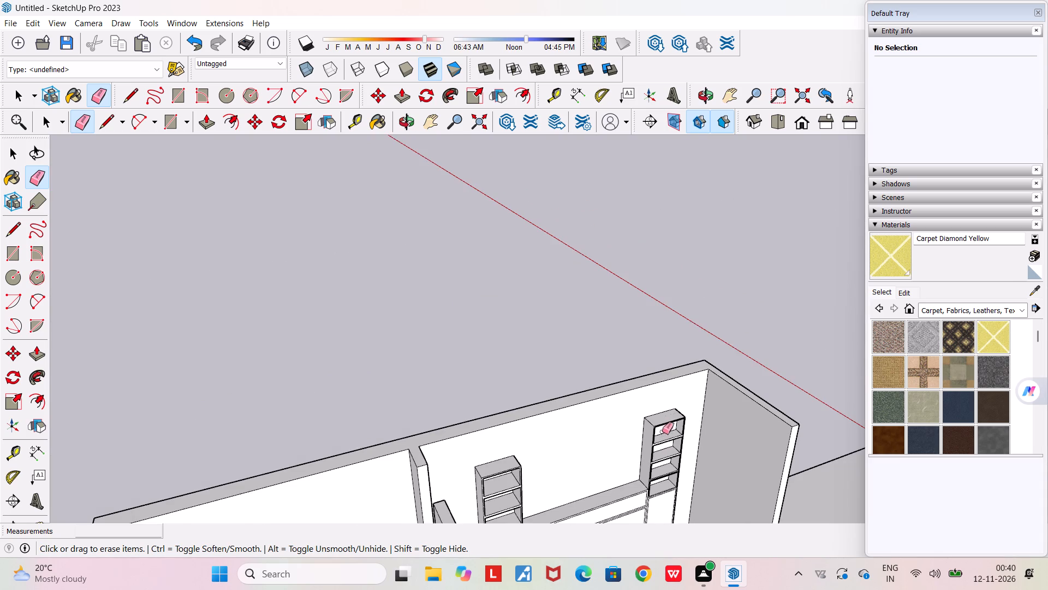
{"action": "scroll", "coordinate": [670, 514], "scroll_direction": "up", "scroll_amount": 14}
{"action": "scroll", "coordinate": [642, 477], "scroll_direction": "up", "scroll_amount": 8}
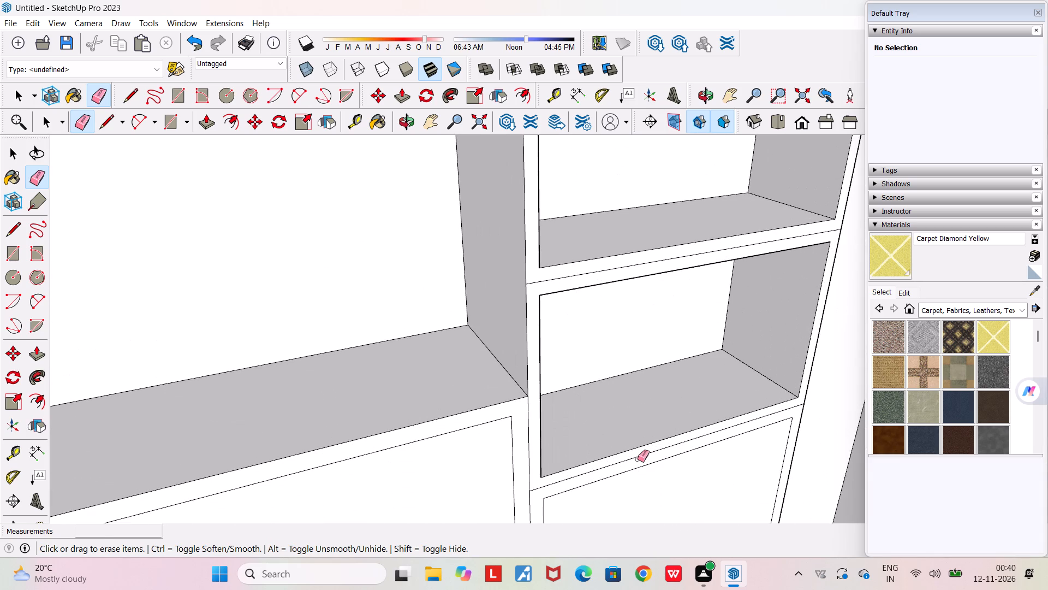
{"action": "left_click", "coordinate": [638, 459]}
{"action": "left_click", "coordinate": [637, 457]}
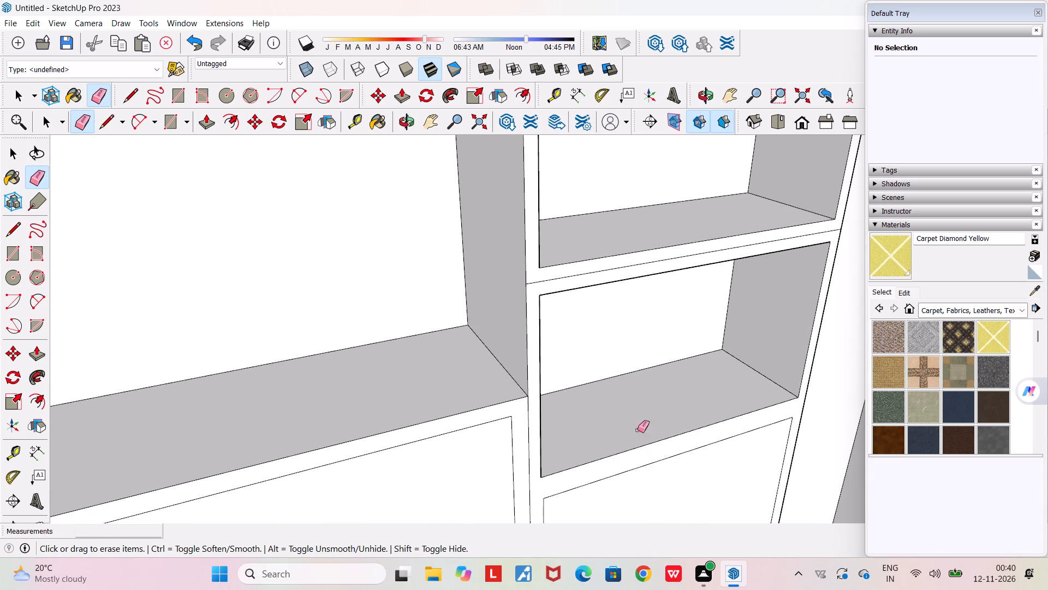
{"action": "left_click", "coordinate": [651, 261]}
Examine the wall unit's pillars from across the room and its framed lower panels up close.
{"action": "scroll", "coordinate": [651, 261], "scroll_direction": "down", "scroll_amount": 13}
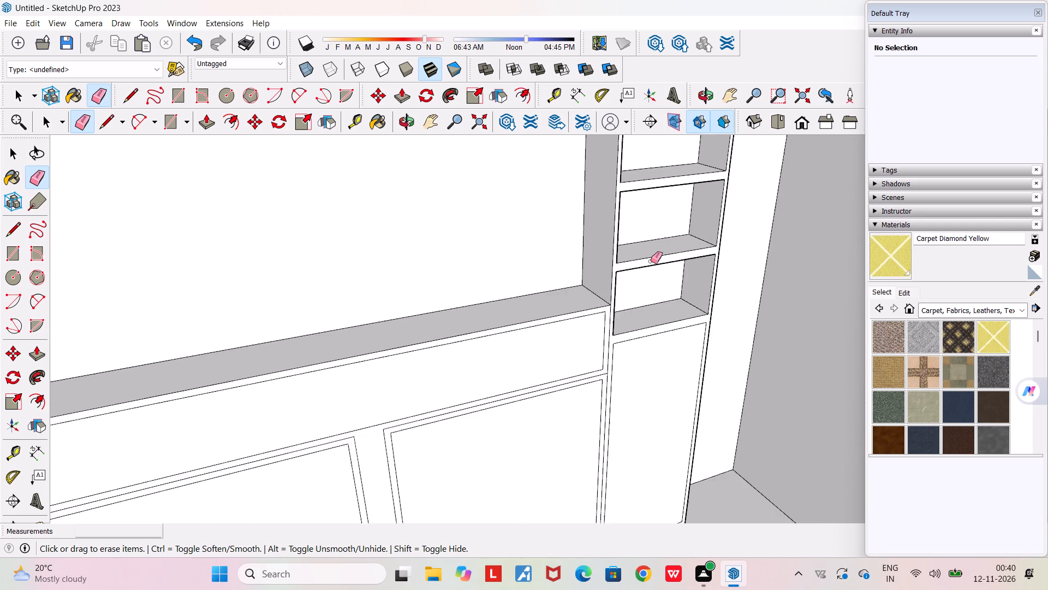
{"action": "scroll", "coordinate": [651, 261], "scroll_direction": "down", "scroll_amount": 10}
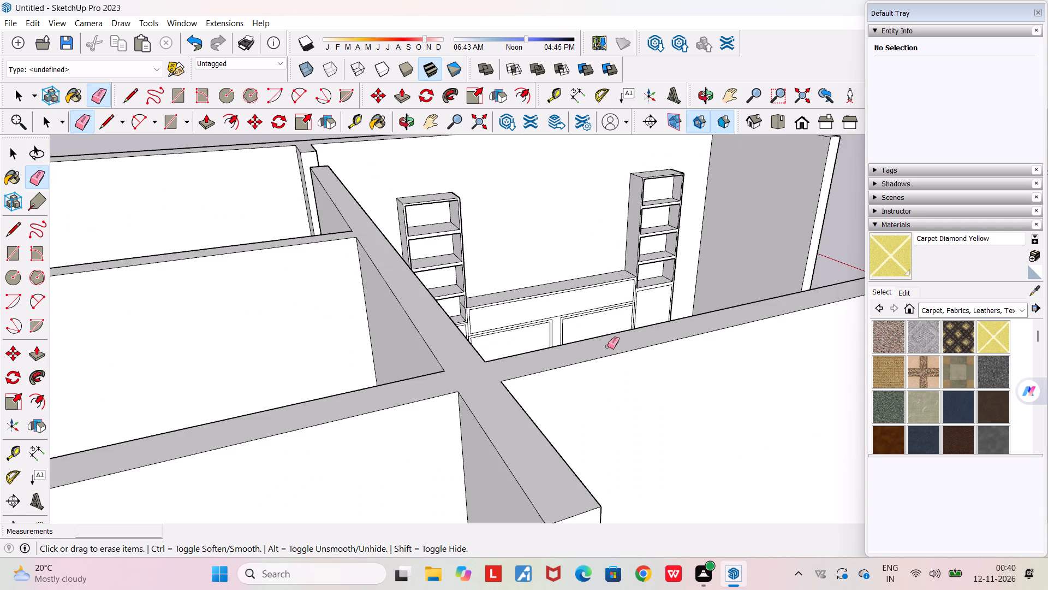
{"action": "scroll", "coordinate": [608, 347], "scroll_direction": "up", "scroll_amount": 12}
{"action": "middle_click_drag", "start_coordinate": [565, 358], "coordinate": [521, 417]}
{"action": "scroll", "coordinate": [521, 415], "scroll_direction": "down", "scroll_amount": 6}
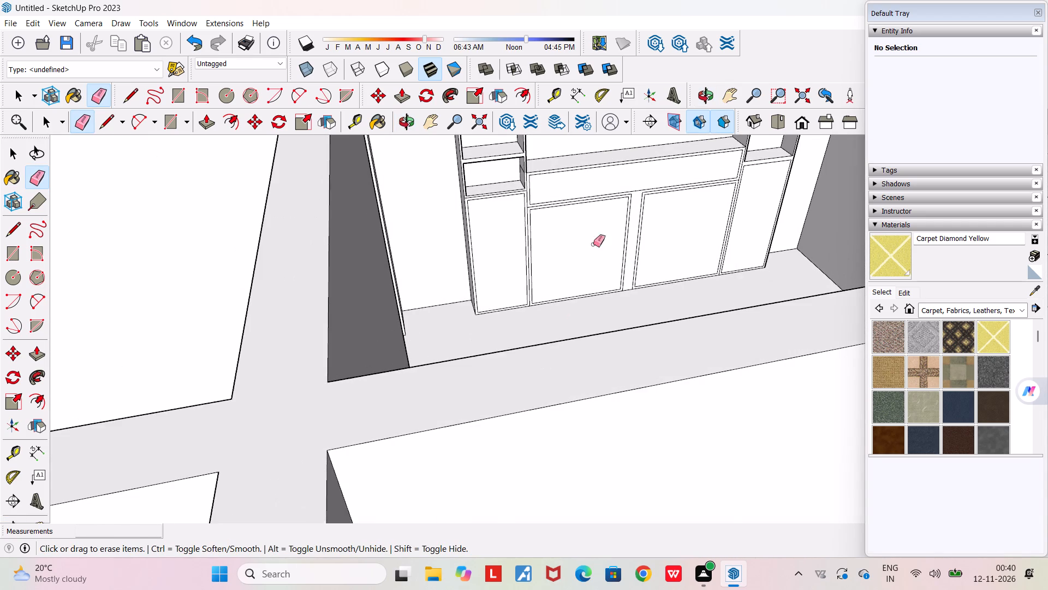
{"action": "scroll", "coordinate": [606, 208], "scroll_direction": "up", "scroll_amount": 7}
{"action": "scroll", "coordinate": [593, 214], "scroll_direction": "down", "scroll_amount": 4}
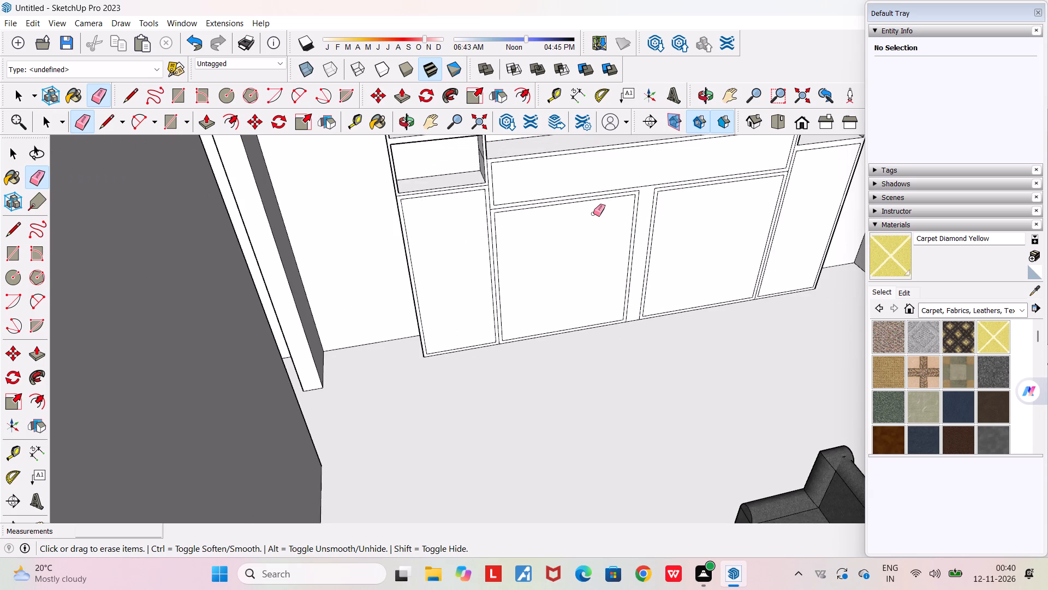
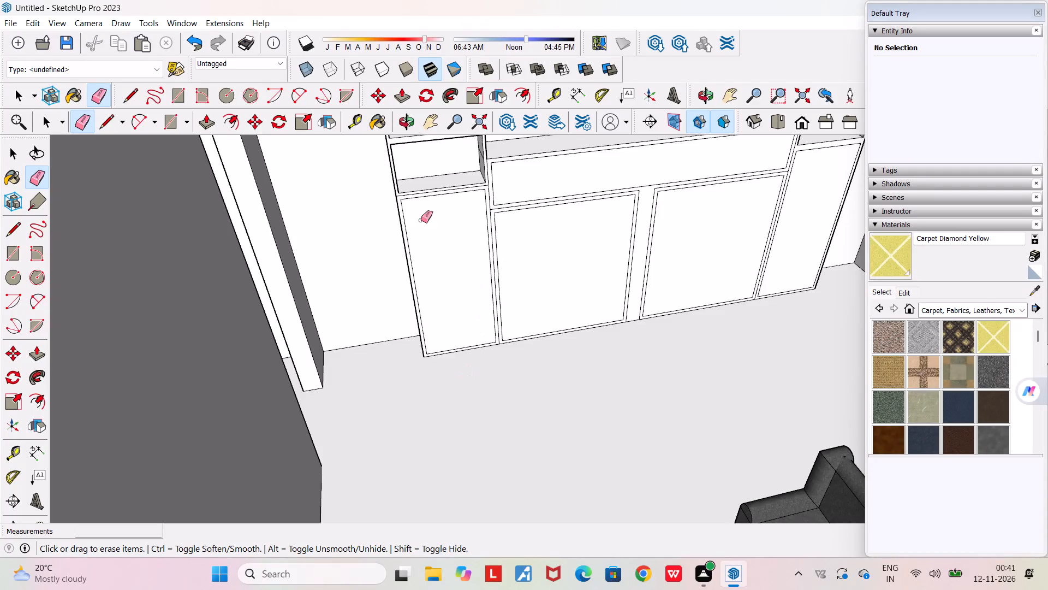
Erase the seam line between the left pillar's lowest open compartment and its tall lower panel.
{"action": "scroll", "coordinate": [434, 210], "scroll_direction": "up", "scroll_amount": 4}
{"action": "scroll", "coordinate": [385, 193], "scroll_direction": "up", "scroll_amount": 5}
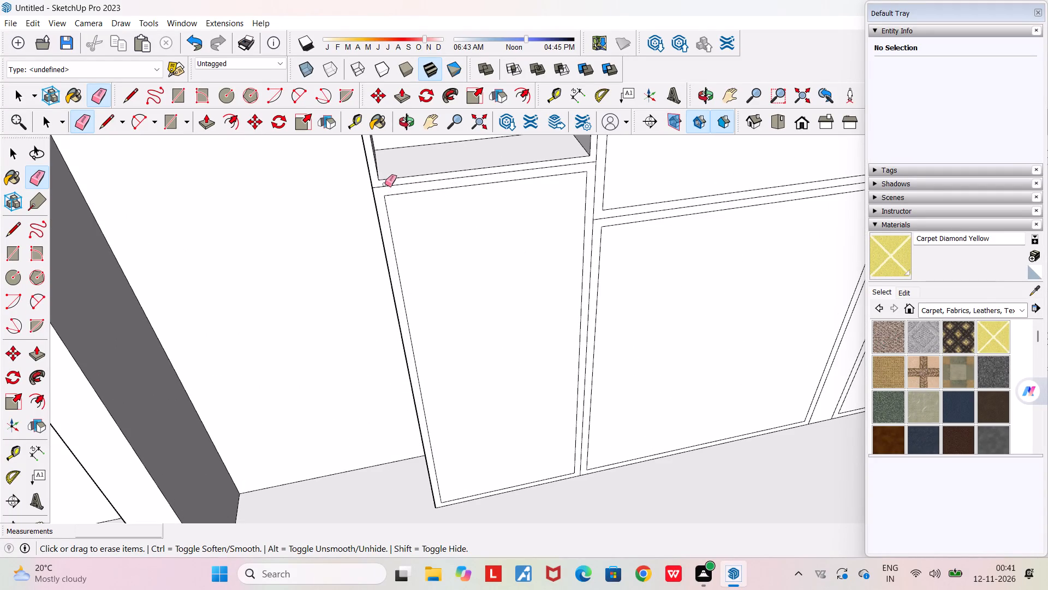
{"action": "left_click", "coordinate": [385, 185]}
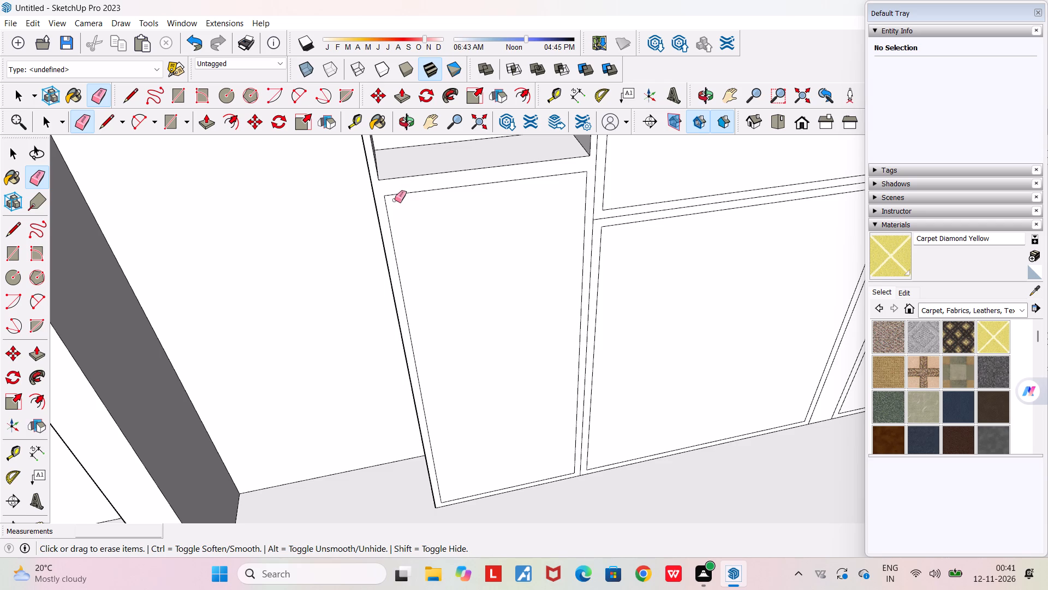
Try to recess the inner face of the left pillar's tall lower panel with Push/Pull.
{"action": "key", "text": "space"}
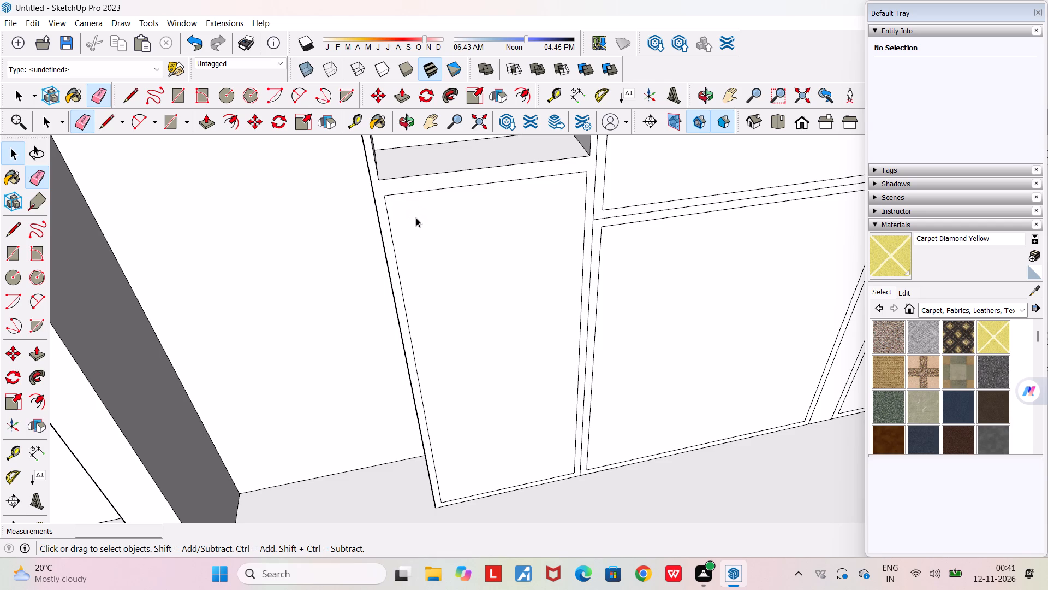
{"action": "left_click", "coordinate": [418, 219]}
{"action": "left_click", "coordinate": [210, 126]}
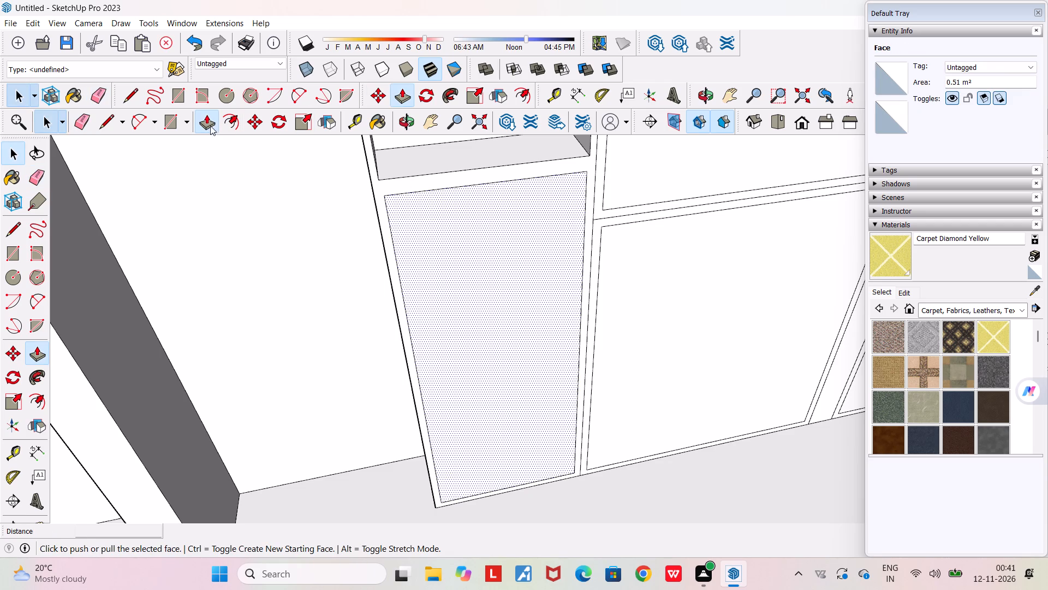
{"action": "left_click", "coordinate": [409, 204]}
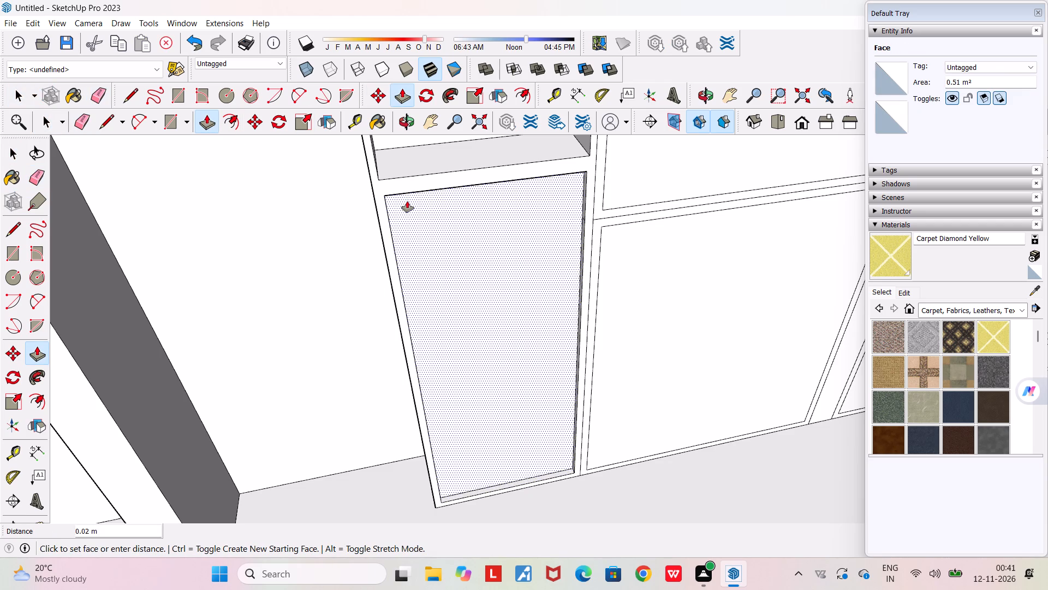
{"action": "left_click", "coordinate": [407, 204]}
Recess the inner face of the wide drawer panel beneath the wall unit's ledge by about 0.01 m with Push/Pull.
{"action": "scroll", "coordinate": [450, 198], "scroll_direction": "down", "scroll_amount": 2}
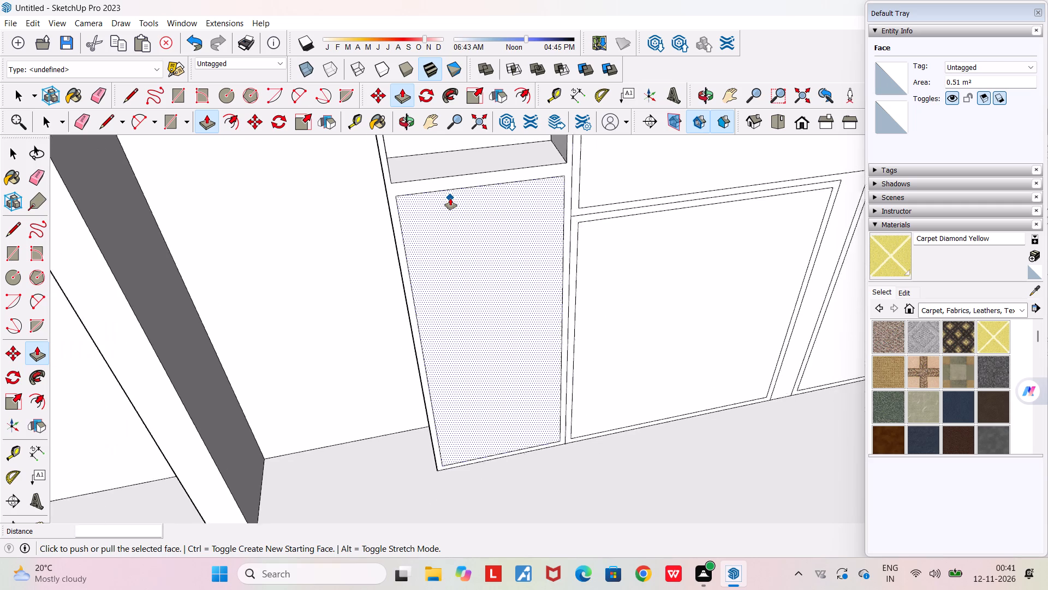
{"action": "scroll", "coordinate": [450, 198], "scroll_direction": "down", "scroll_amount": 1}
{"action": "middle_click_drag", "start_coordinate": [639, 226], "coordinate": [623, 221]}
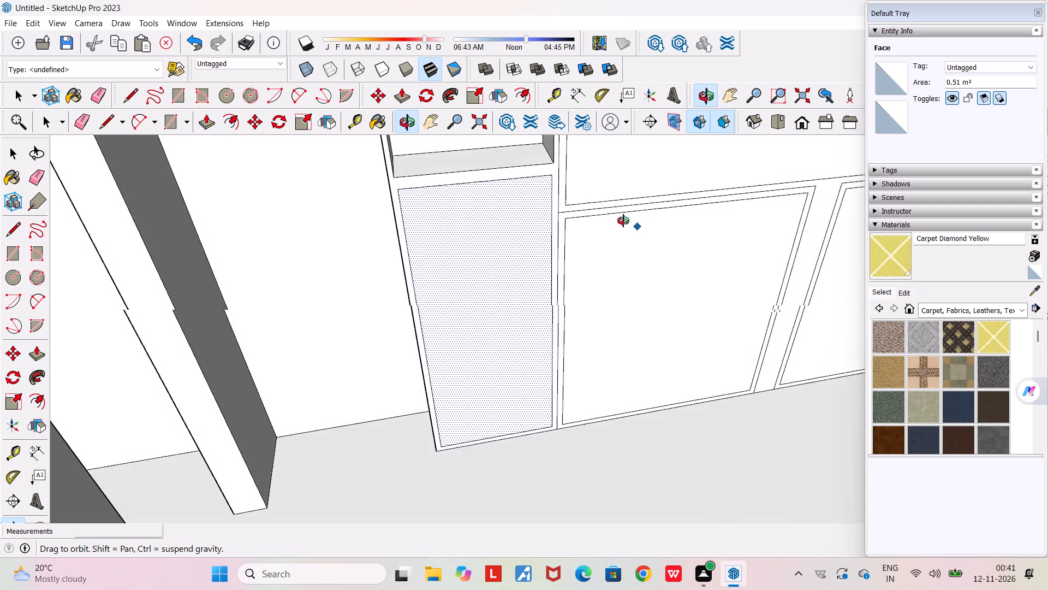
{"action": "middle_click_drag", "start_coordinate": [623, 221], "coordinate": [529, 207]}
{"action": "scroll", "coordinate": [531, 208], "scroll_direction": "down", "scroll_amount": 5}
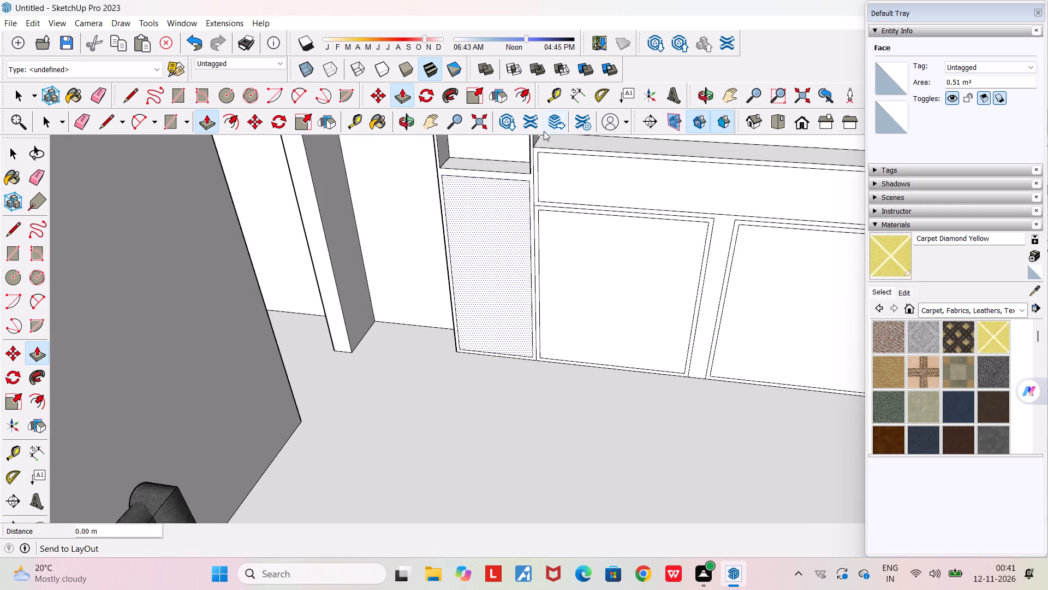
{"action": "scroll", "coordinate": [534, 163], "scroll_direction": "up", "scroll_amount": 11}
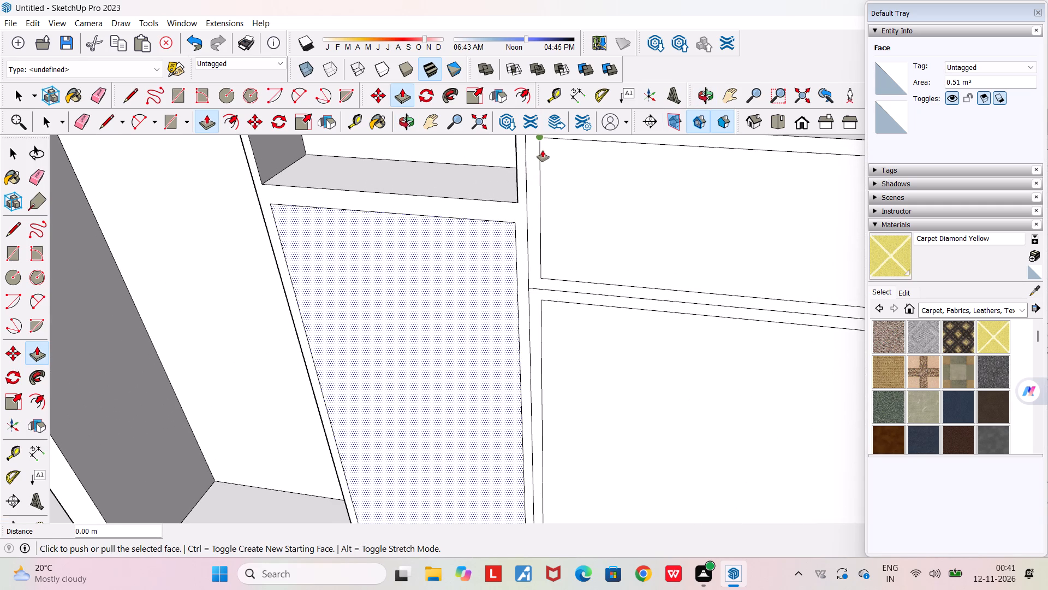
{"action": "middle_click_drag", "start_coordinate": [543, 150], "coordinate": [428, 153]}
{"action": "scroll", "coordinate": [428, 153], "scroll_direction": "down", "scroll_amount": 5}
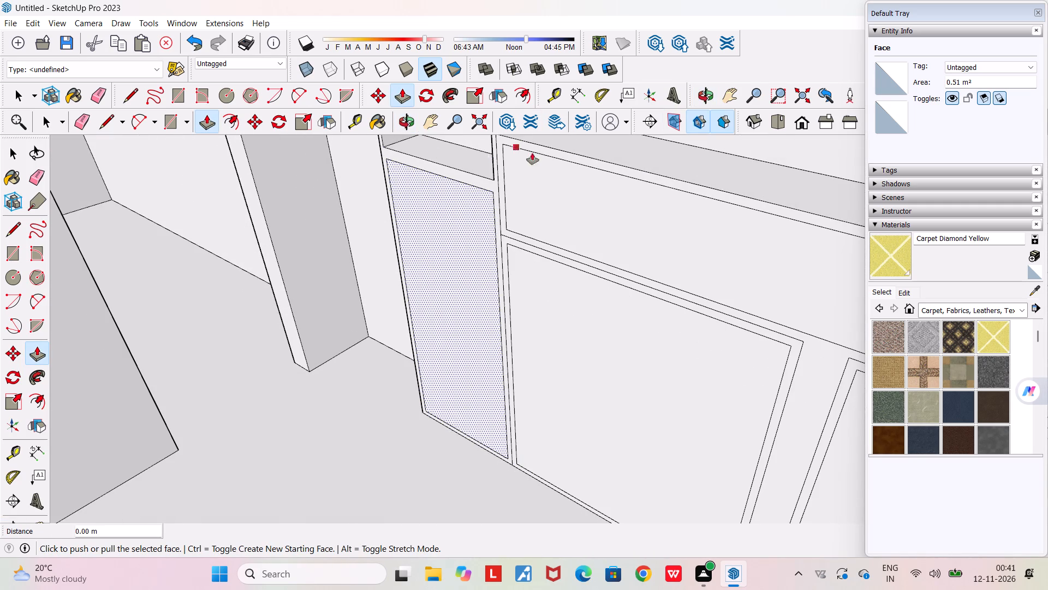
{"action": "middle_click_drag", "start_coordinate": [552, 163], "coordinate": [436, 157]}
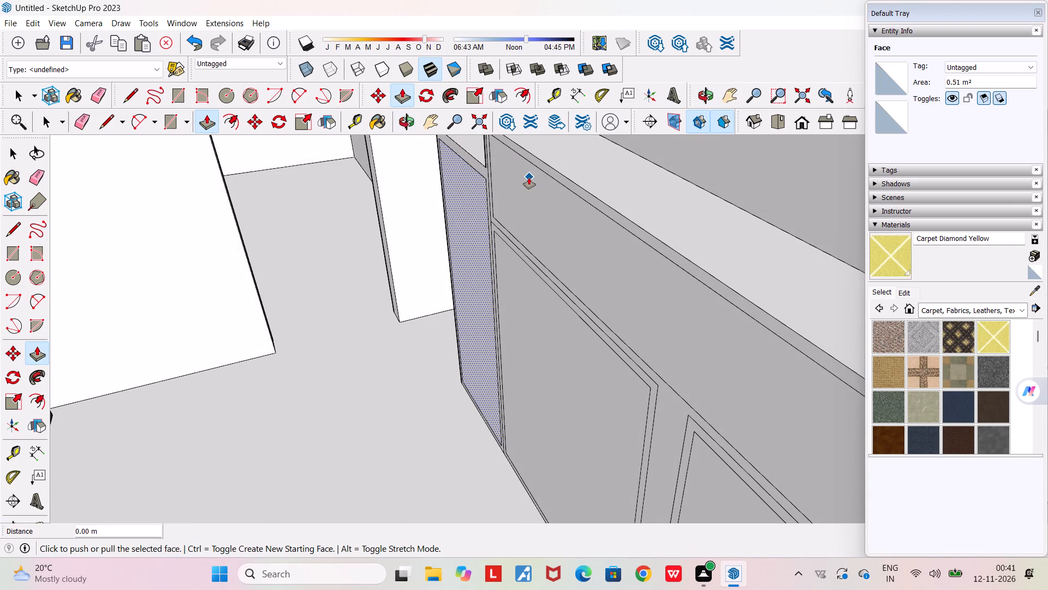
{"action": "key", "text": "space"}
{"action": "left_click", "coordinate": [520, 192]}
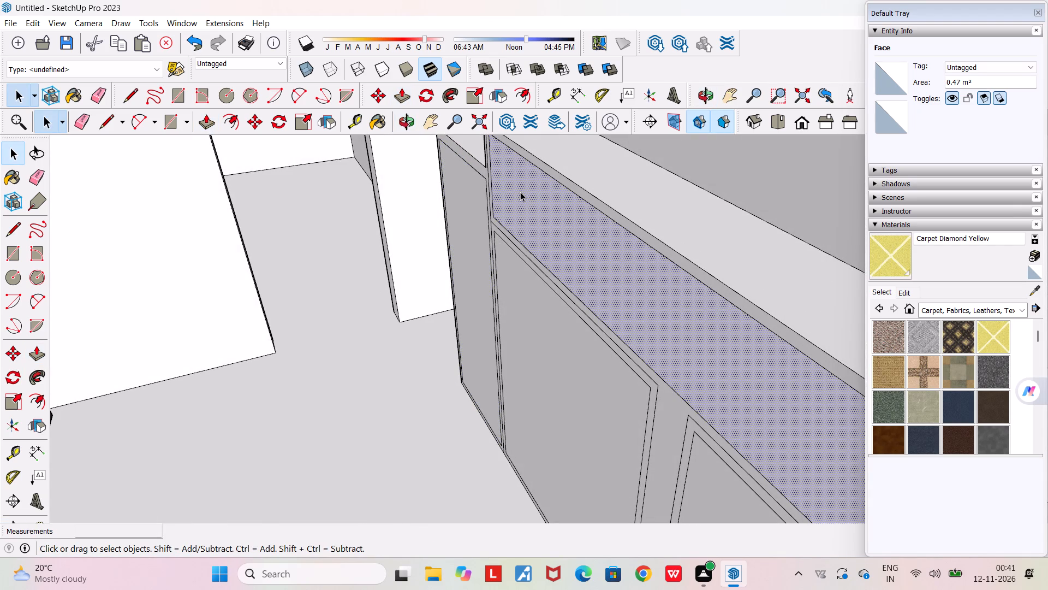
{"action": "key", "text": "p"}
{"action": "left_click", "coordinate": [520, 192]}
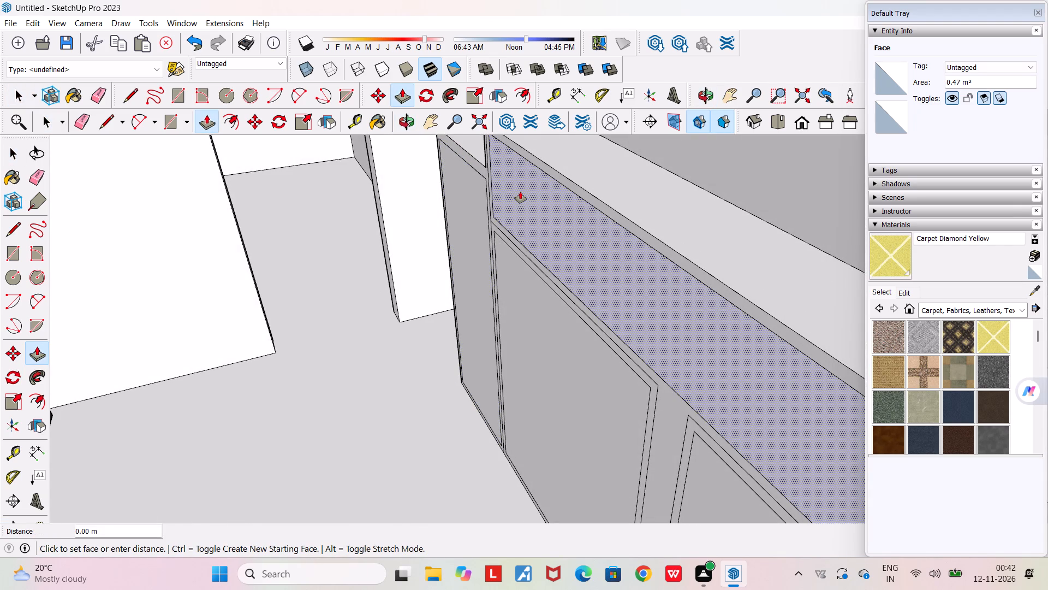
{"action": "left_click", "coordinate": [524, 192]}
Recess the inner face of the lower cabinet panel next to the left pillar by about 0.01 m.
{"action": "middle_click_drag", "start_coordinate": [519, 265], "coordinate": [527, 257]}
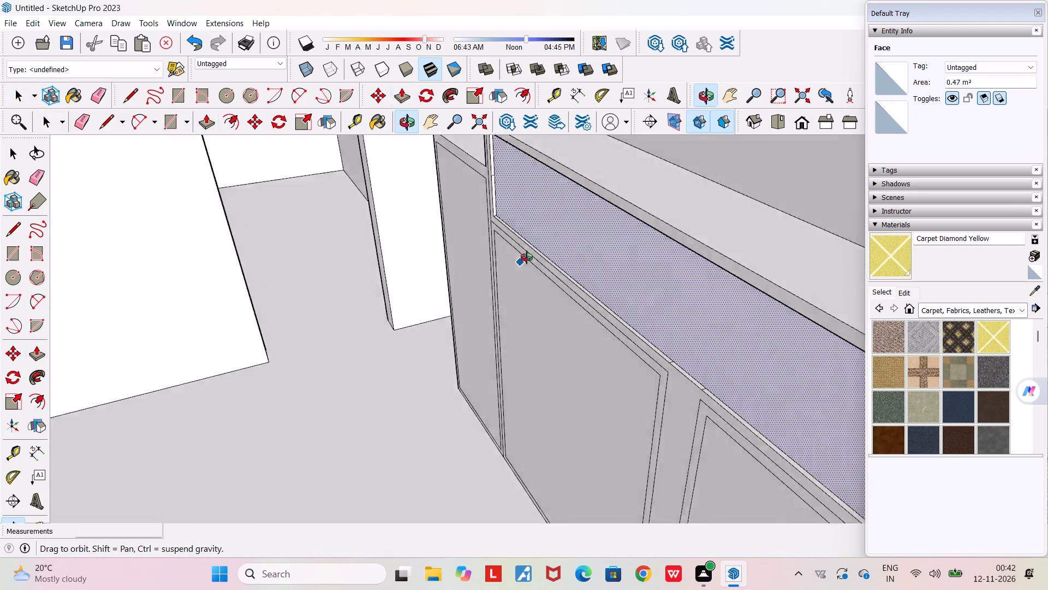
{"action": "middle_click_drag", "start_coordinate": [527, 257], "coordinate": [556, 222]}
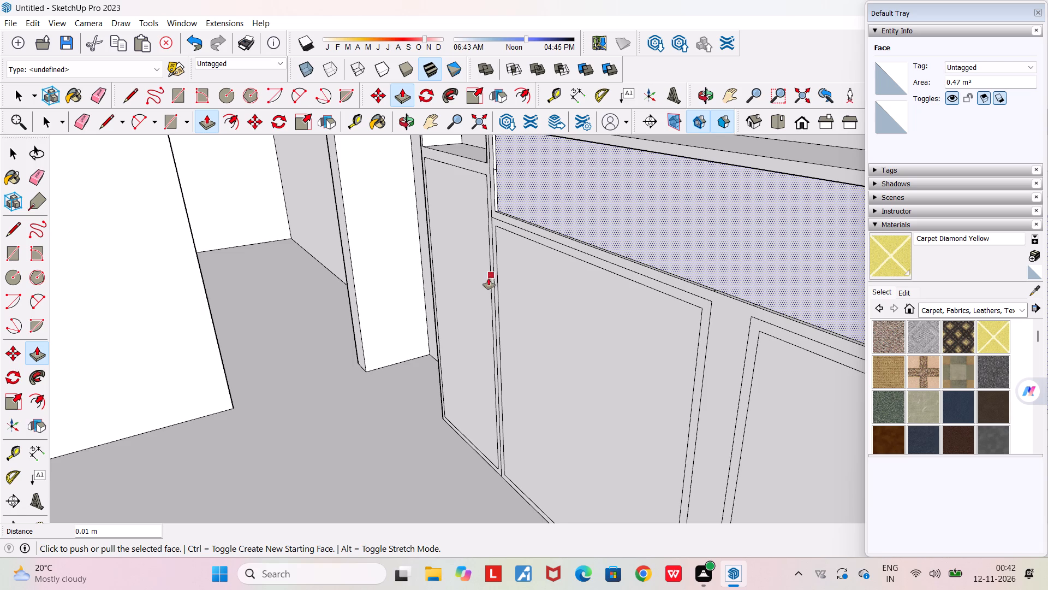
{"action": "scroll", "coordinate": [519, 265], "scroll_direction": "up", "scroll_amount": 4}
{"action": "key", "text": "space"}
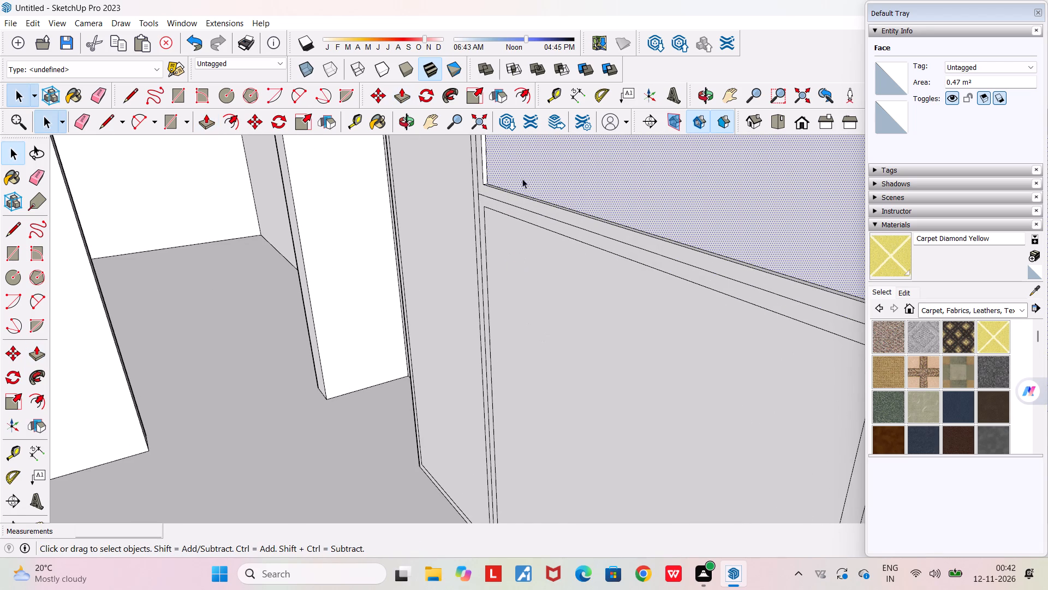
{"action": "left_click", "coordinate": [495, 231]}
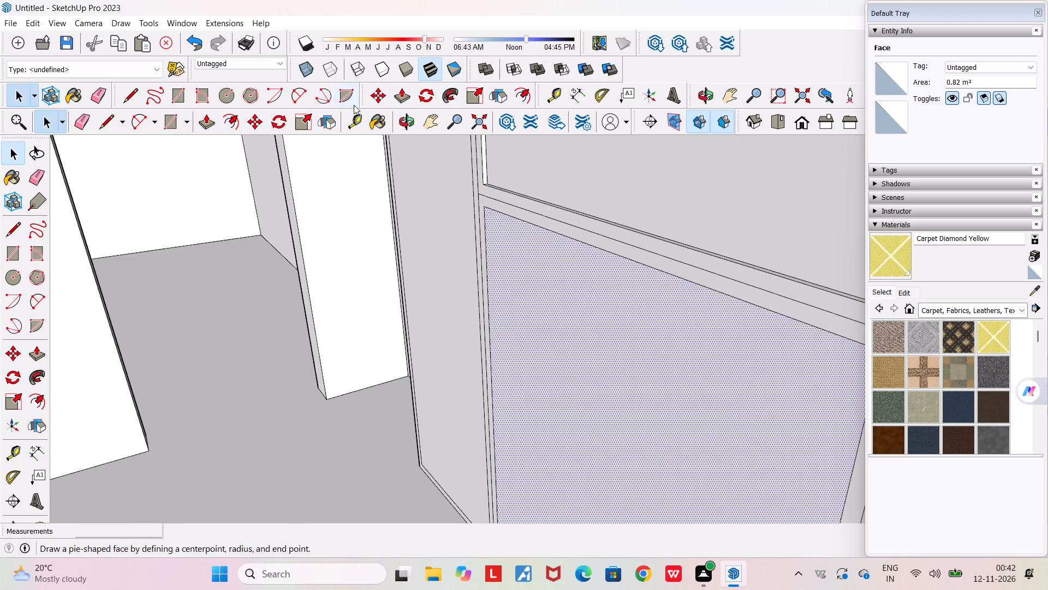
{"action": "left_click", "coordinate": [410, 98]}
{"action": "left_click", "coordinate": [540, 286]}
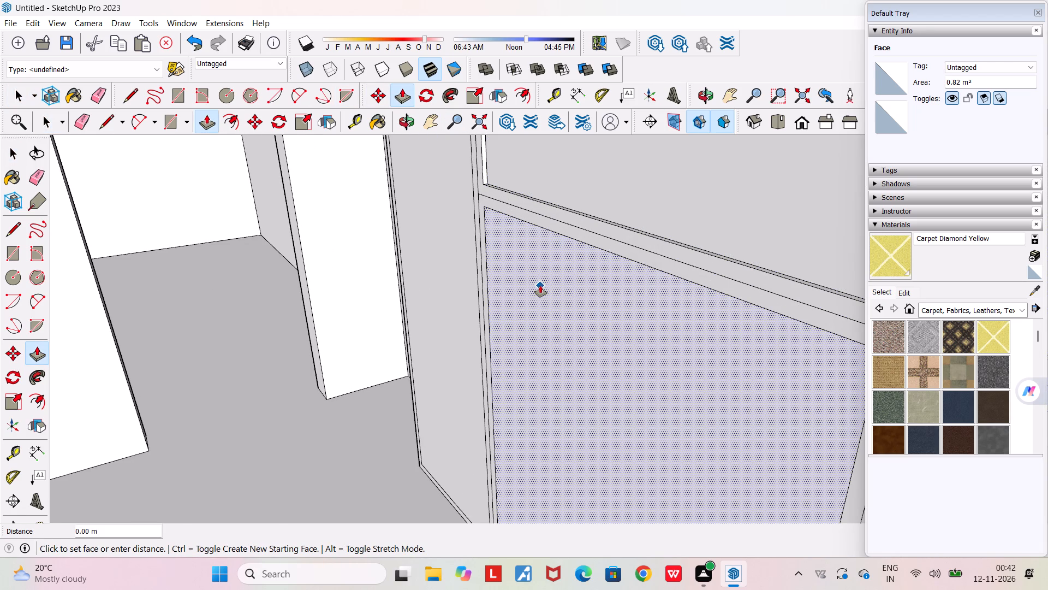
{"action": "left_click", "coordinate": [545, 285]}
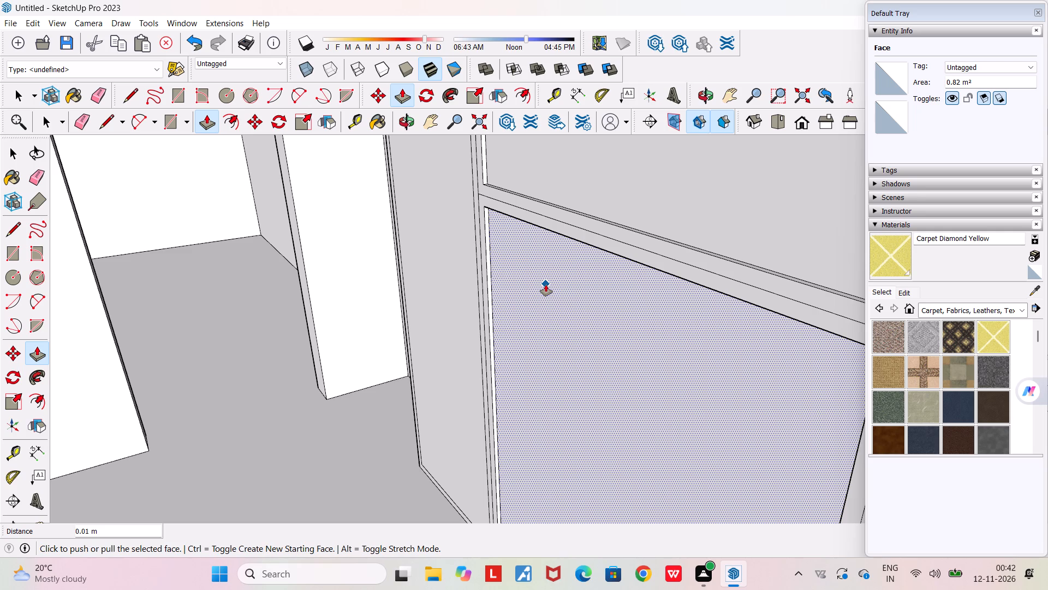
Recess the inner face of the lower cabinet panel next to the right pillar by about 0.01 m.
{"action": "scroll", "coordinate": [546, 284], "scroll_direction": "down", "scroll_amount": 14}
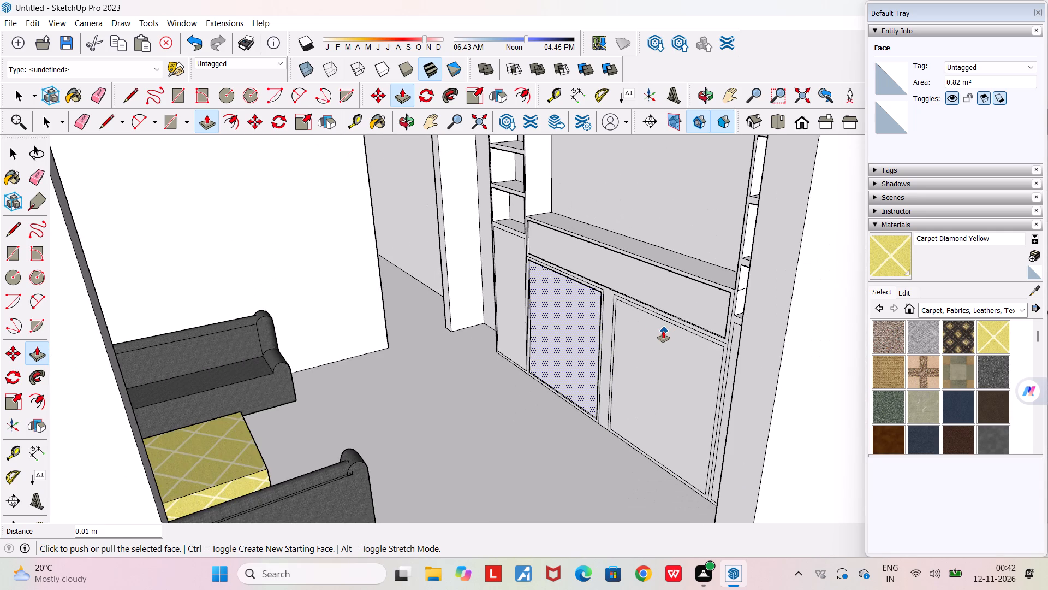
{"action": "scroll", "coordinate": [662, 331], "scroll_direction": "up", "scroll_amount": 6}
{"action": "key", "text": "space"}
{"action": "left_click", "coordinate": [646, 337]}
{"action": "scroll", "coordinate": [648, 337], "scroll_direction": "up", "scroll_amount": 3}
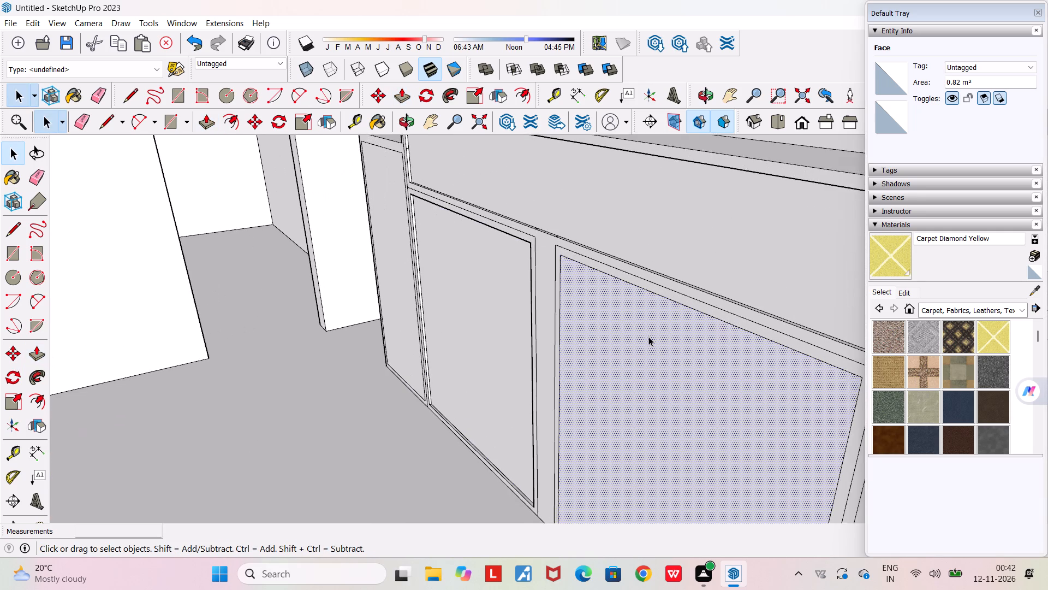
{"action": "scroll", "coordinate": [648, 337], "scroll_direction": "up", "scroll_amount": 1}
{"action": "left_click", "coordinate": [401, 103]}
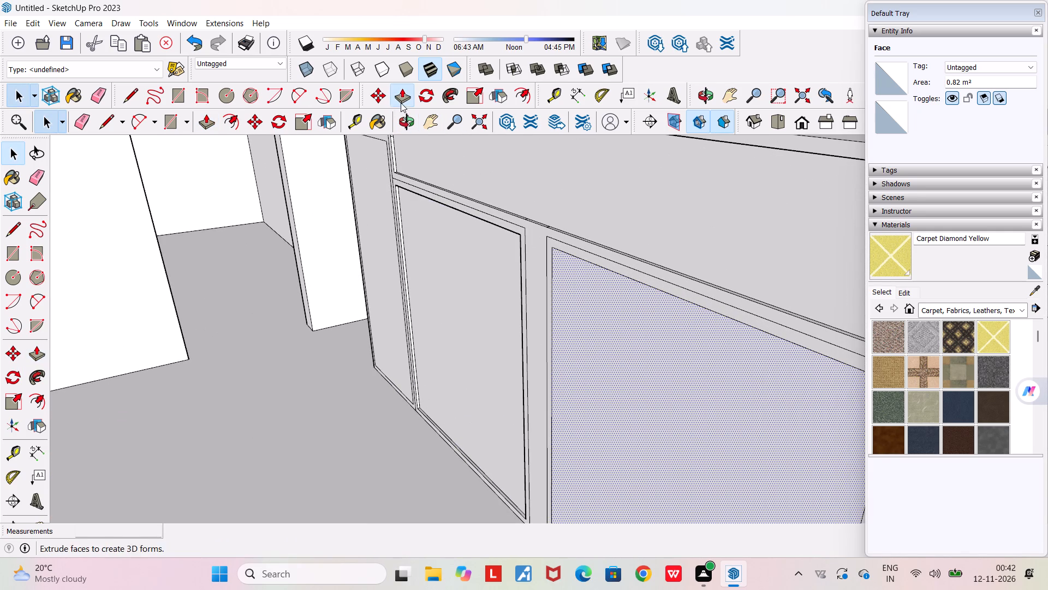
{"action": "left_click", "coordinate": [597, 298]}
{"action": "left_click", "coordinate": [600, 298]}
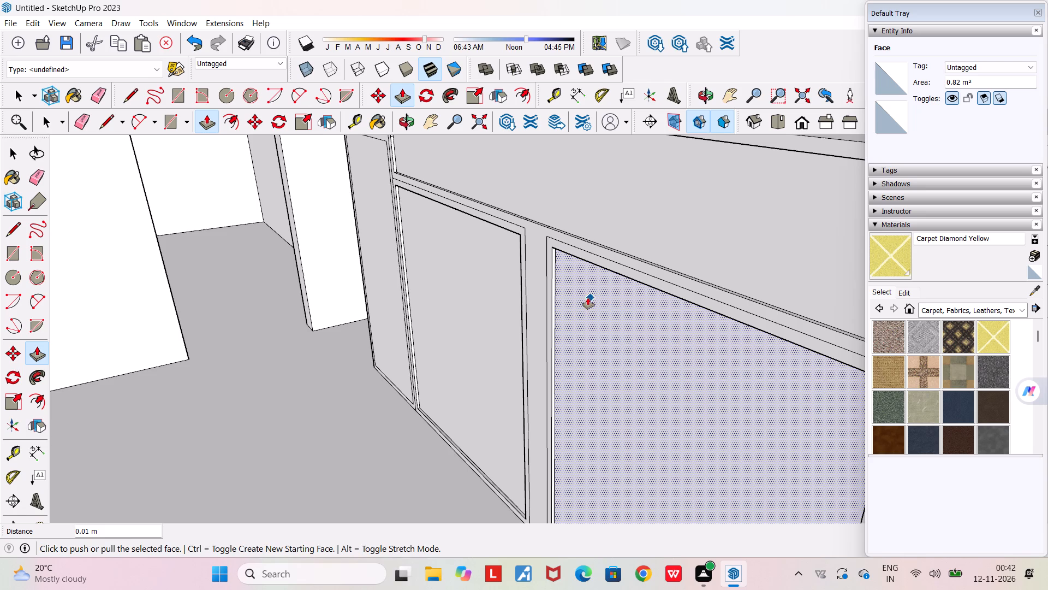
Examine the recessed central panels up close, within the whole house model, and from the front of the wall unit.
{"action": "scroll", "coordinate": [570, 291], "scroll_direction": "up", "scroll_amount": 2}
{"action": "middle_click_drag", "start_coordinate": [569, 291], "coordinate": [767, 329]}
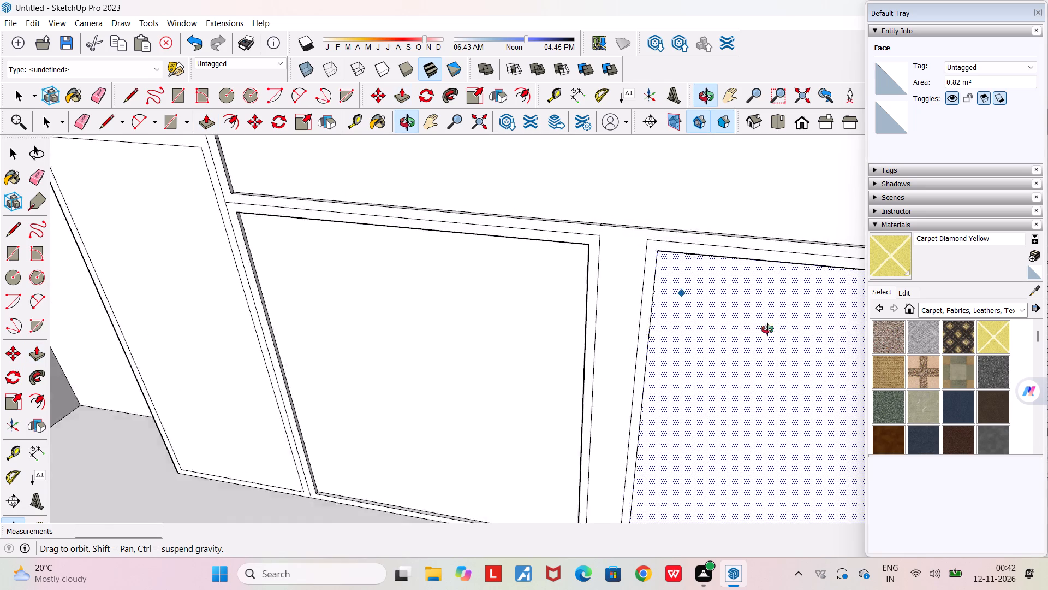
{"action": "middle_click_drag", "start_coordinate": [767, 329], "coordinate": [905, 298]}
{"action": "scroll", "coordinate": [905, 298], "scroll_direction": "down", "scroll_amount": 2}
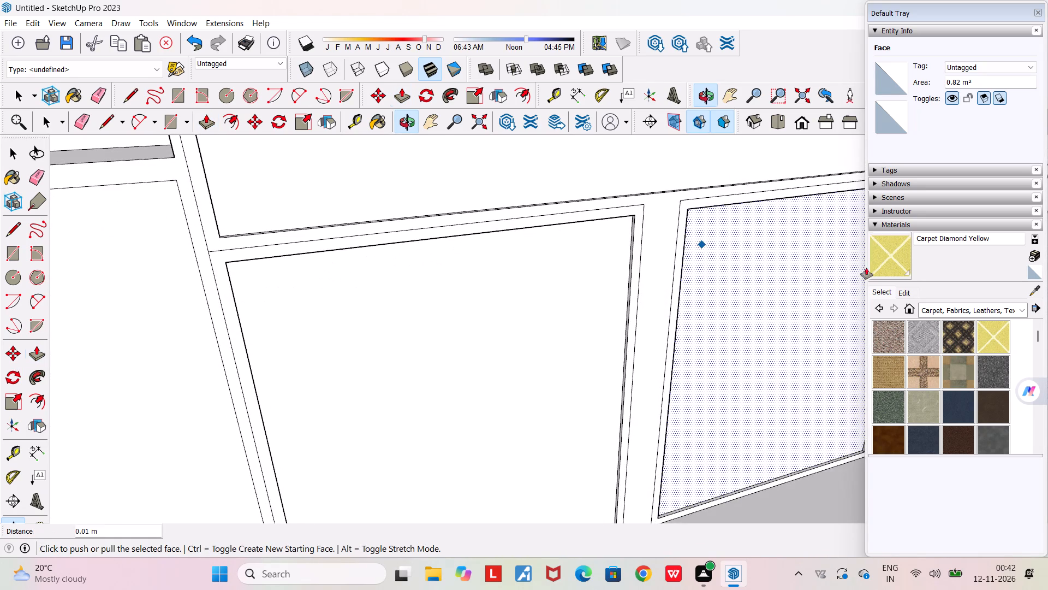
{"action": "scroll", "coordinate": [495, 303], "scroll_direction": "down", "scroll_amount": 12}
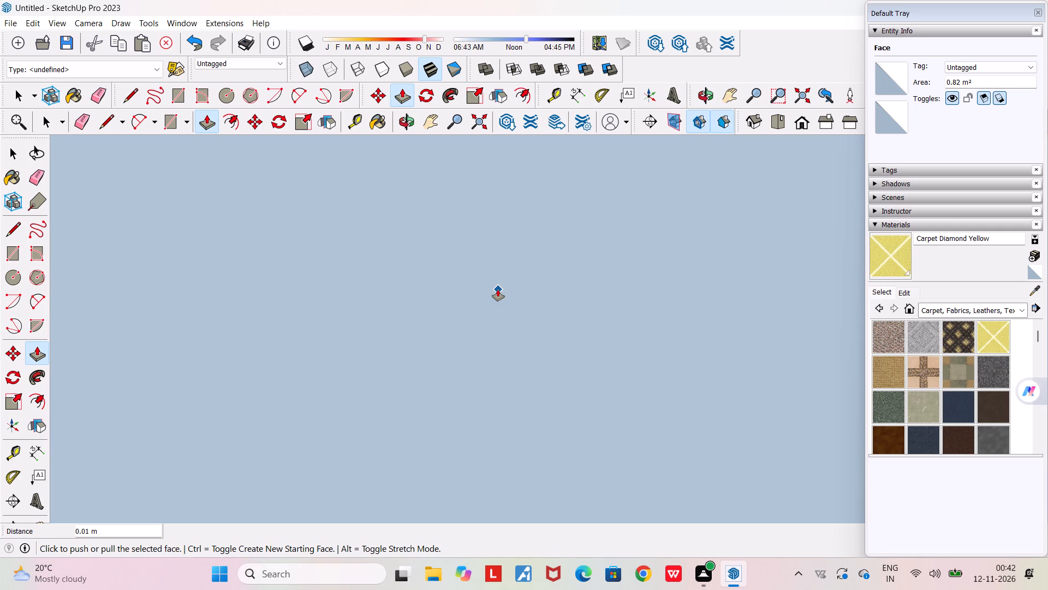
{"action": "scroll", "coordinate": [458, 367], "scroll_direction": "down", "scroll_amount": 14}
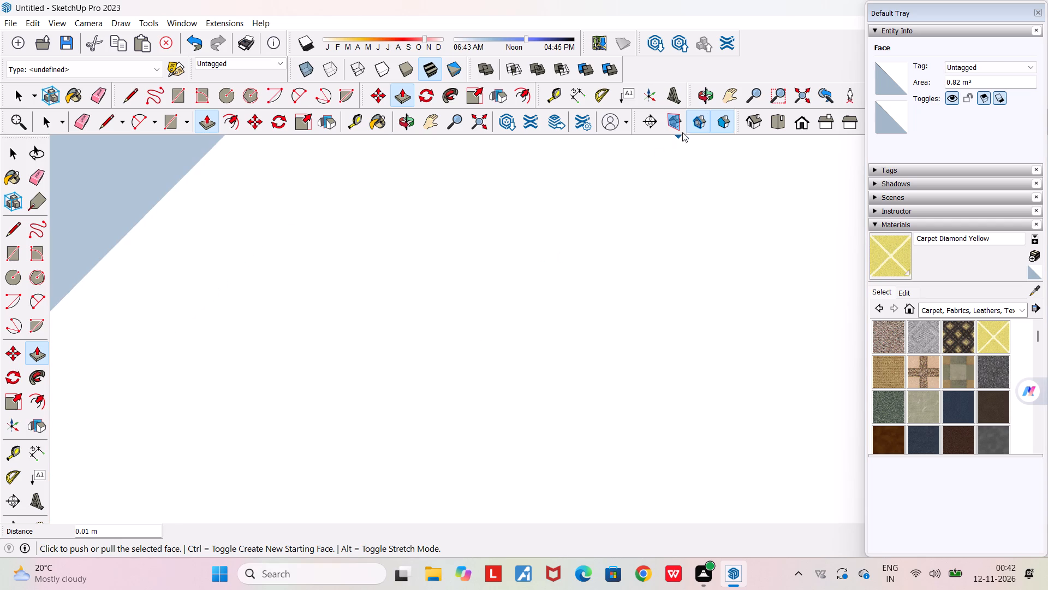
{"action": "left_click", "coordinate": [800, 103]}
{"action": "scroll", "coordinate": [639, 250], "scroll_direction": "down", "scroll_amount": 6}
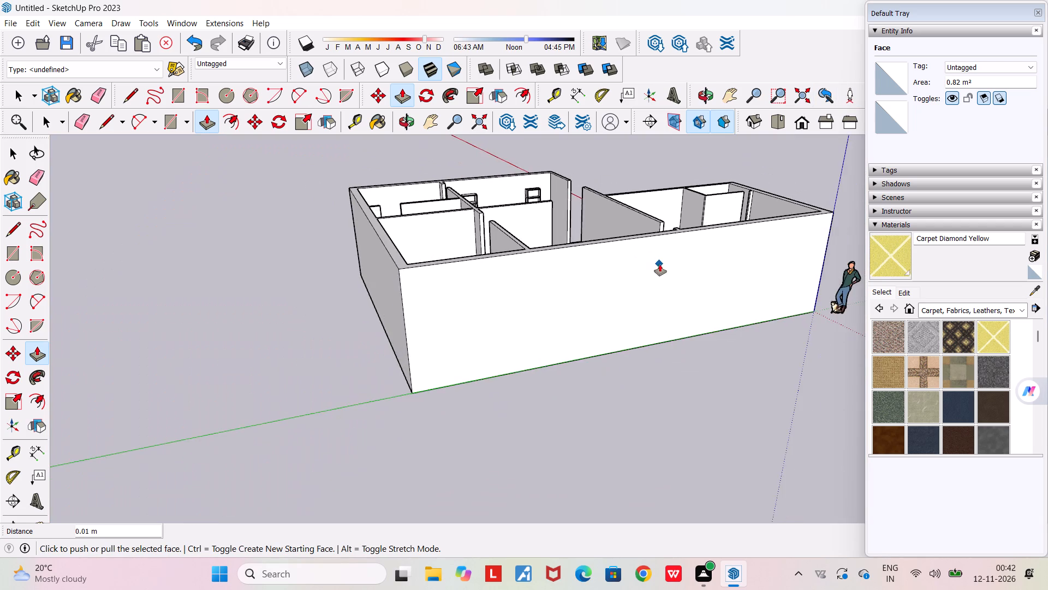
{"action": "middle_click_drag", "start_coordinate": [625, 280], "coordinate": [373, 316]}
{"action": "scroll", "coordinate": [598, 168], "scroll_direction": "up", "scroll_amount": 7}
{"action": "scroll", "coordinate": [574, 228], "scroll_direction": "up", "scroll_amount": 1}
{"action": "middle_click_drag", "start_coordinate": [574, 228], "coordinate": [612, 227]}
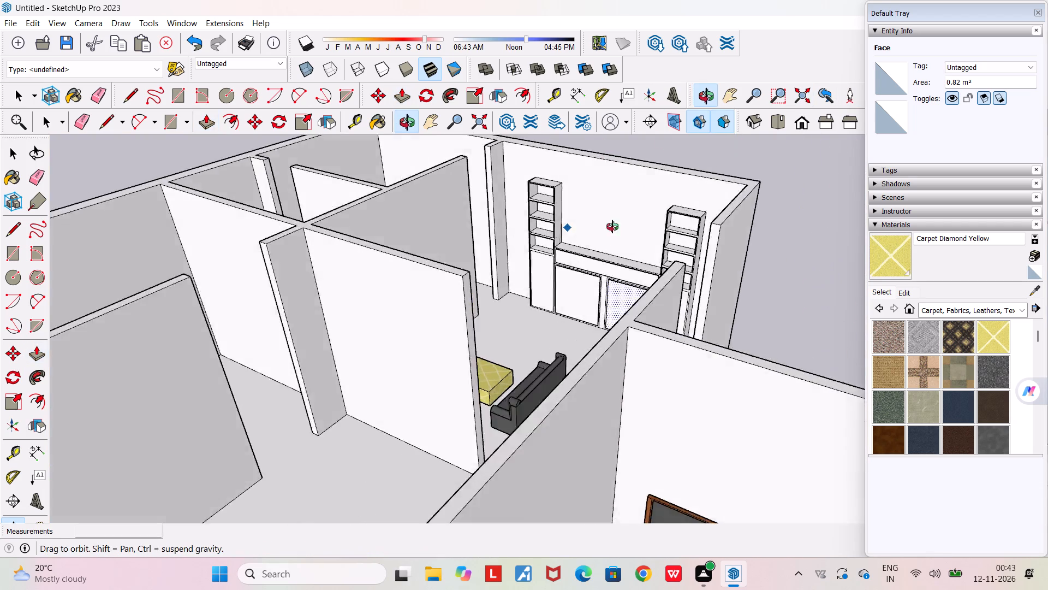
{"action": "middle_click_drag", "start_coordinate": [612, 227], "coordinate": [785, 233]}
{"action": "scroll", "coordinate": [569, 243], "scroll_direction": "up", "scroll_amount": 10}
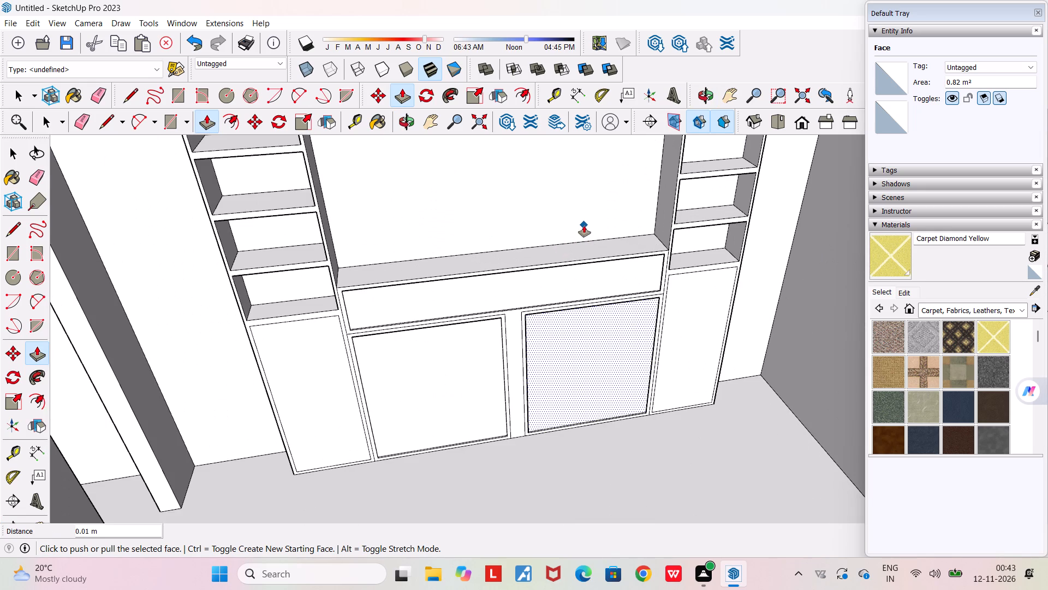
{"action": "key", "text": "space"}
Examine the wall unit's lower panels and right pillar from several distances and angles.
{"action": "scroll", "coordinate": [584, 225], "scroll_direction": "down", "scroll_amount": 4}
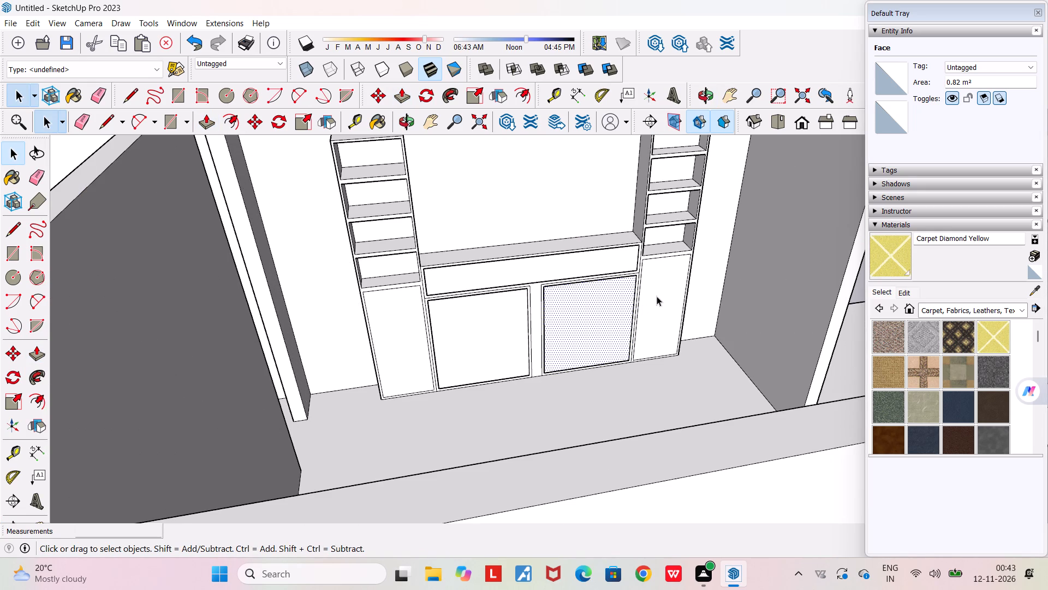
{"action": "scroll", "coordinate": [665, 292], "scroll_direction": "up", "scroll_amount": 7}
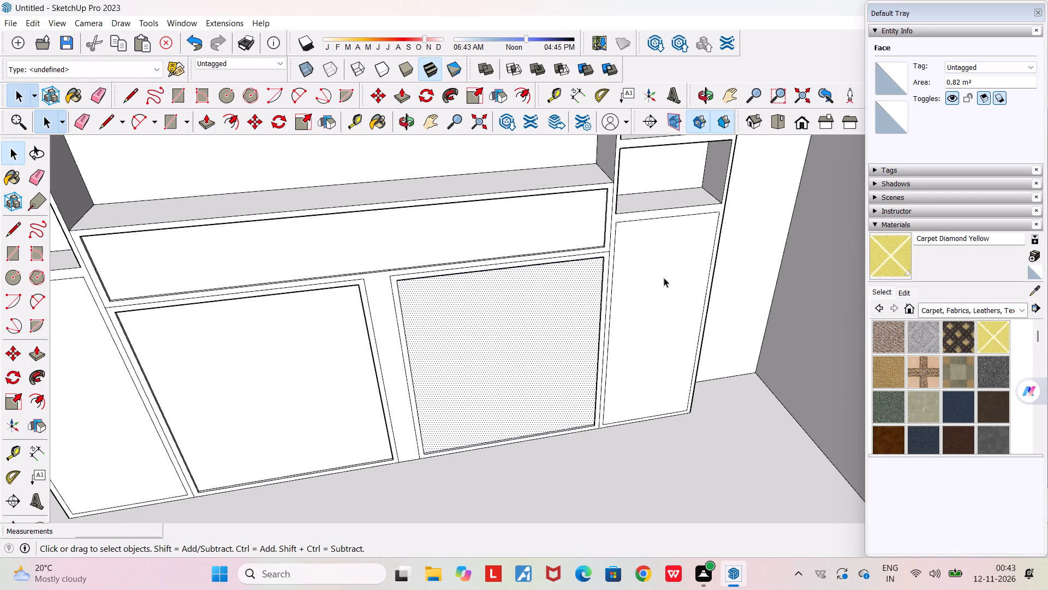
{"action": "scroll", "coordinate": [109, 452], "scroll_direction": "up", "scroll_amount": 5}
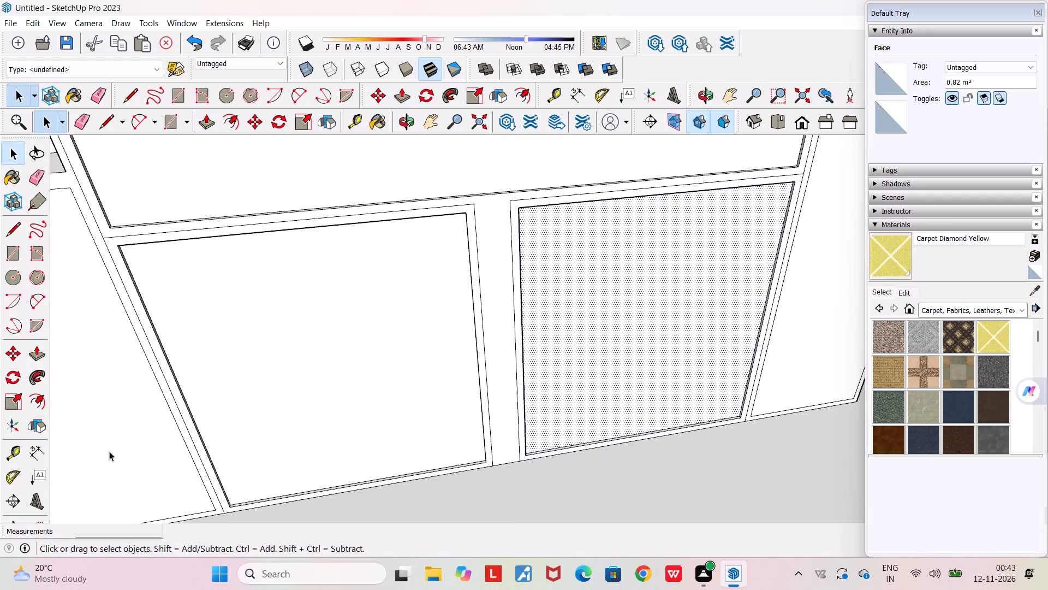
{"action": "middle_click_drag", "start_coordinate": [109, 451], "coordinate": [162, 428]}
{"action": "scroll", "coordinate": [162, 428], "scroll_direction": "down", "scroll_amount": 12}
{"action": "middle_click_drag", "start_coordinate": [128, 432], "coordinate": [196, 355]}
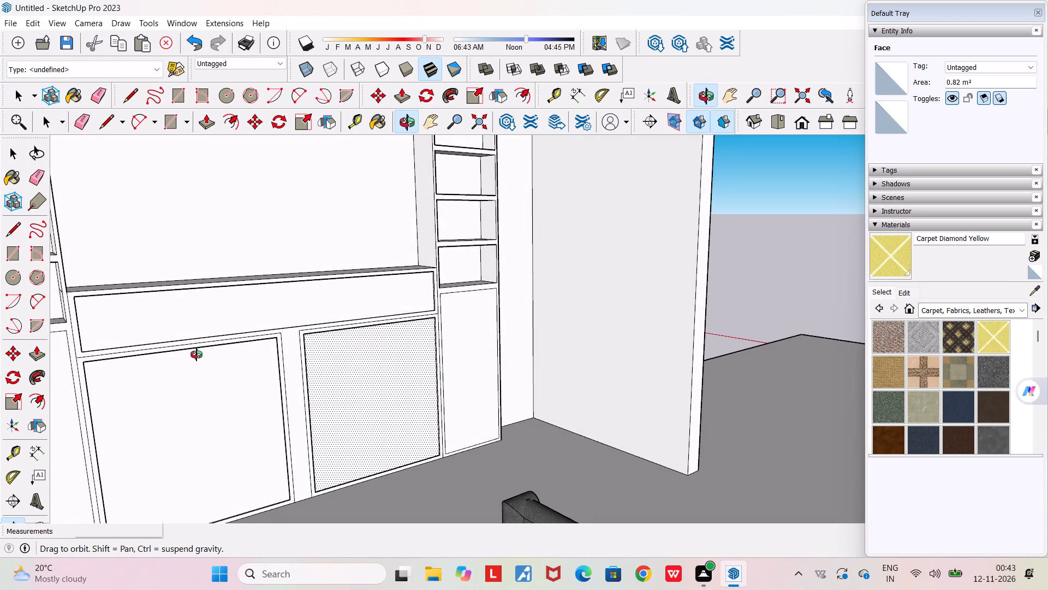
{"action": "middle_click_drag", "start_coordinate": [196, 355], "coordinate": [267, 338]}
{"action": "scroll", "coordinate": [267, 338], "scroll_direction": "down", "scroll_amount": 4}
{"action": "middle_click_drag", "start_coordinate": [267, 336], "coordinate": [121, 458]}
{"action": "scroll", "coordinate": [121, 458], "scroll_direction": "down", "scroll_amount": 4}
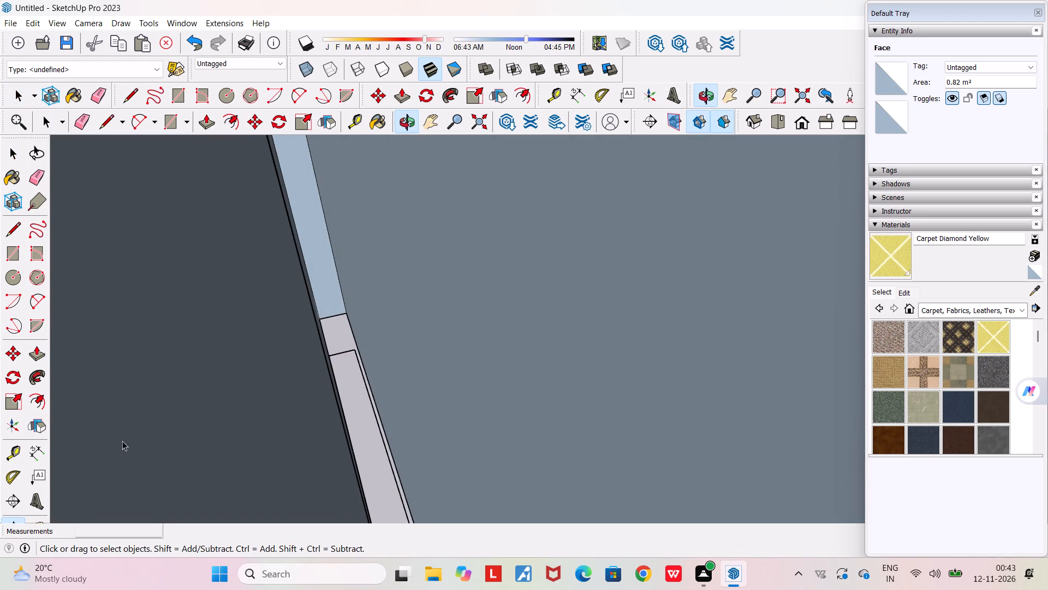
Apply the Wood Bamboo material to the wall unit's two central lower doors, the long drawer front and the frame around them.
{"action": "scroll", "coordinate": [165, 387], "scroll_direction": "down", "scroll_amount": 20}
{"action": "scroll", "coordinate": [165, 387], "scroll_direction": "down", "scroll_amount": 16}
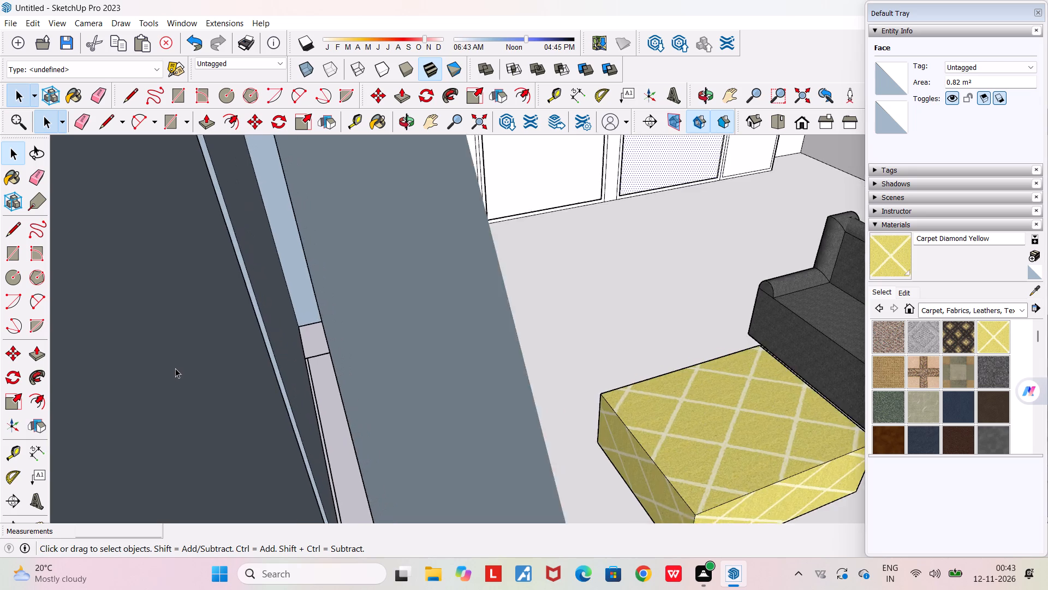
{"action": "scroll", "coordinate": [175, 368], "scroll_direction": "down", "scroll_amount": 20}
{"action": "scroll", "coordinate": [175, 368], "scroll_direction": "down", "scroll_amount": 18}
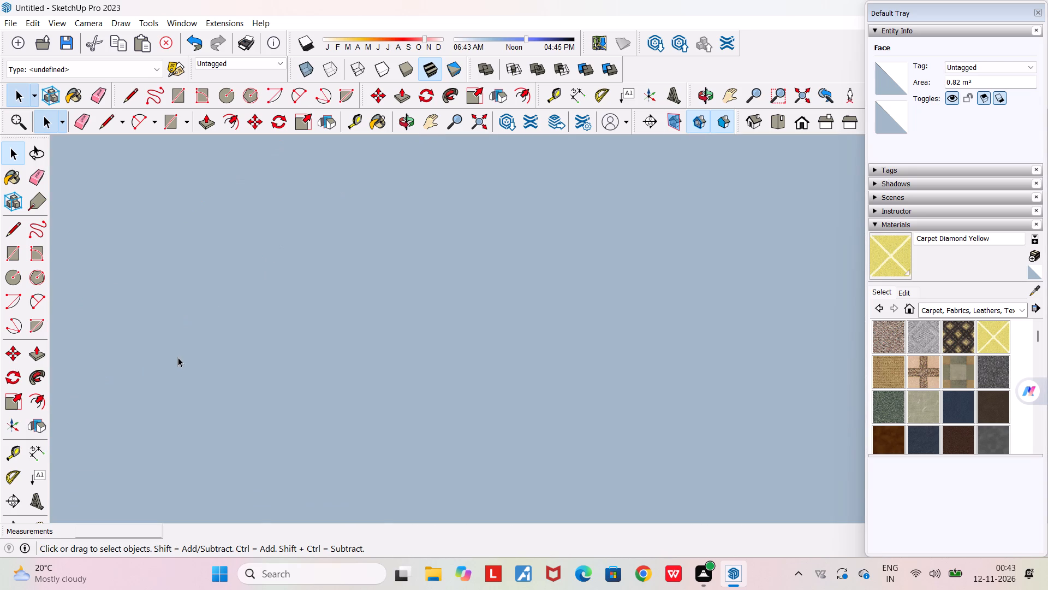
{"action": "left_click", "coordinate": [795, 87]}
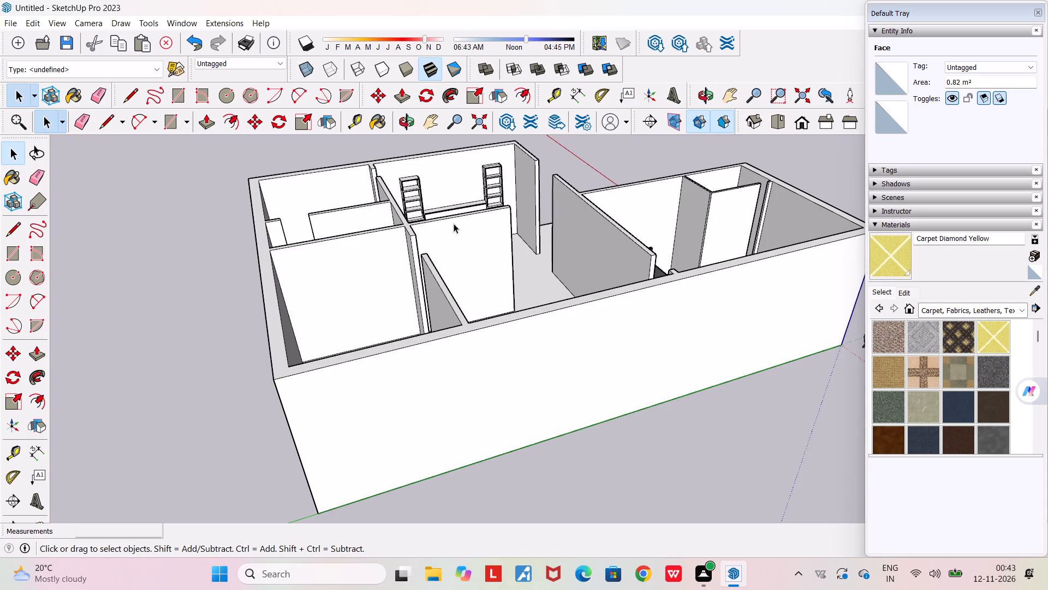
{"action": "scroll", "coordinate": [469, 170], "scroll_direction": "up", "scroll_amount": 15}
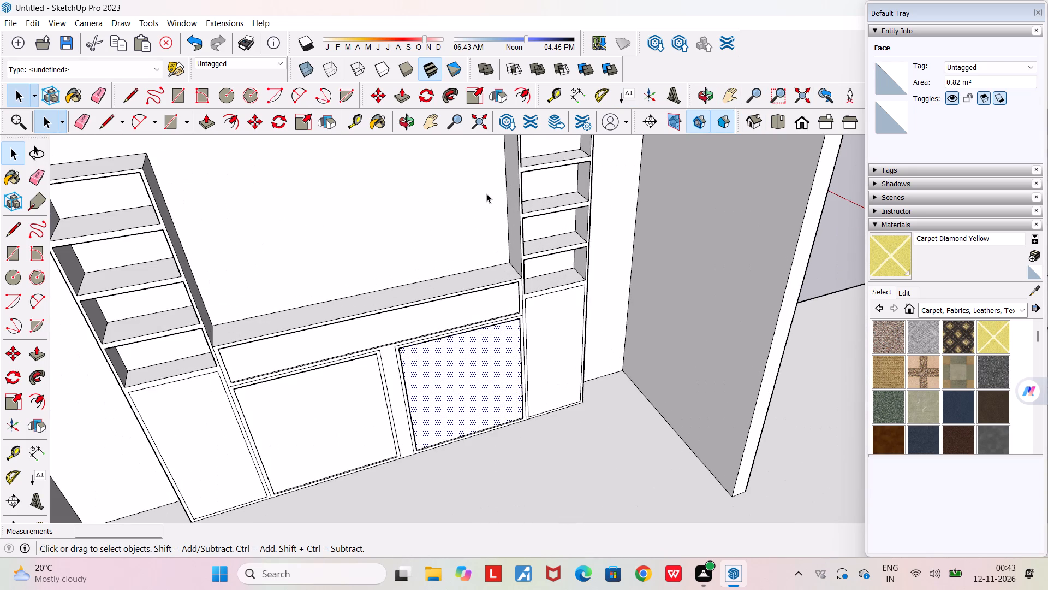
{"action": "key", "text": "space"}
{"action": "scroll", "coordinate": [445, 255], "scroll_direction": "down", "scroll_amount": 1}
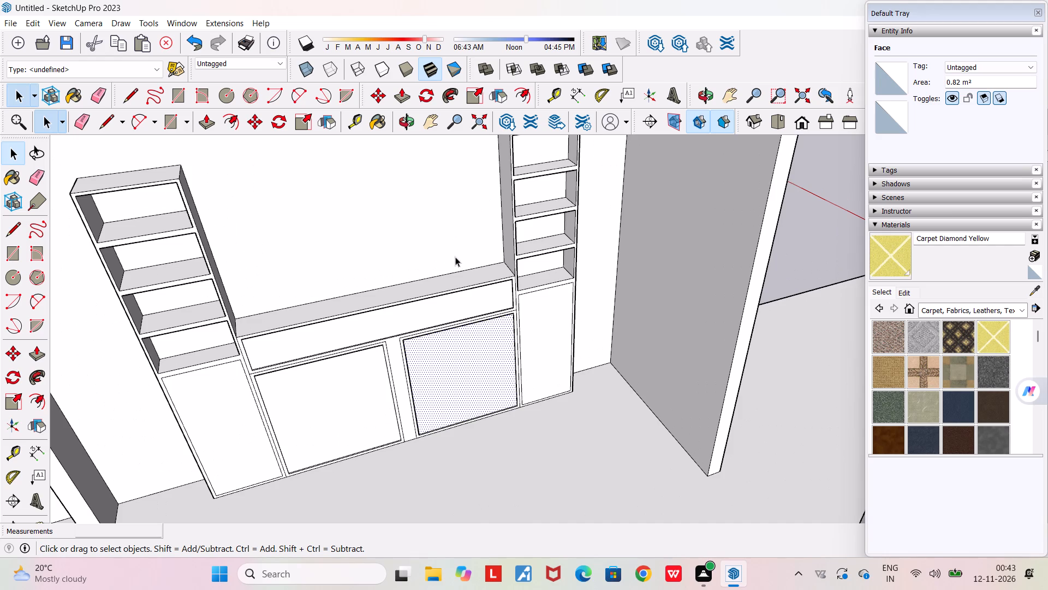
{"action": "left_click", "coordinate": [938, 310]}
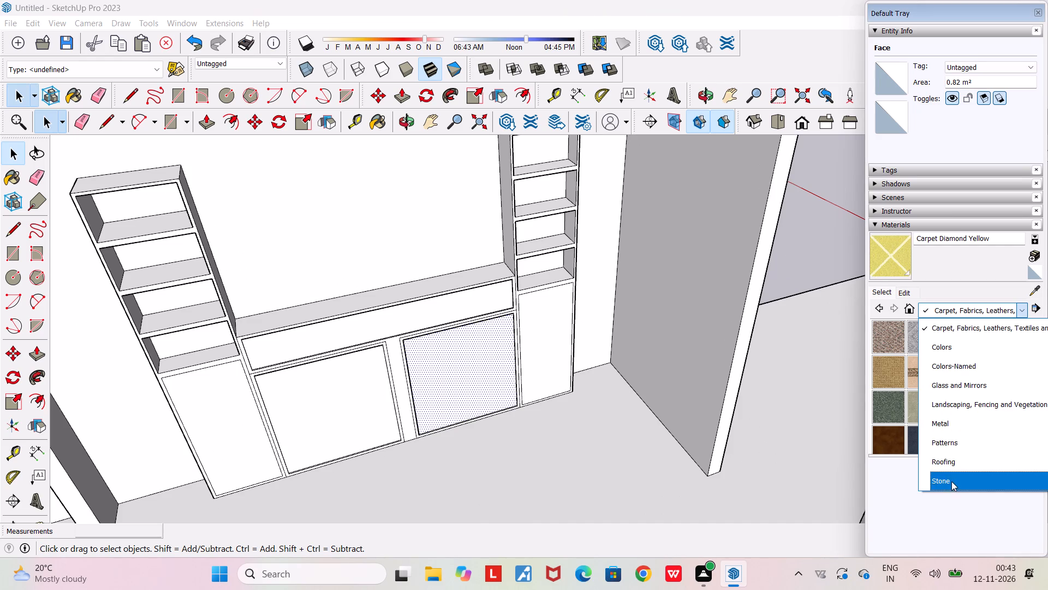
{"action": "scroll", "coordinate": [951, 479], "scroll_direction": "down", "scroll_amount": 13}
{"action": "left_click", "coordinate": [945, 473]}
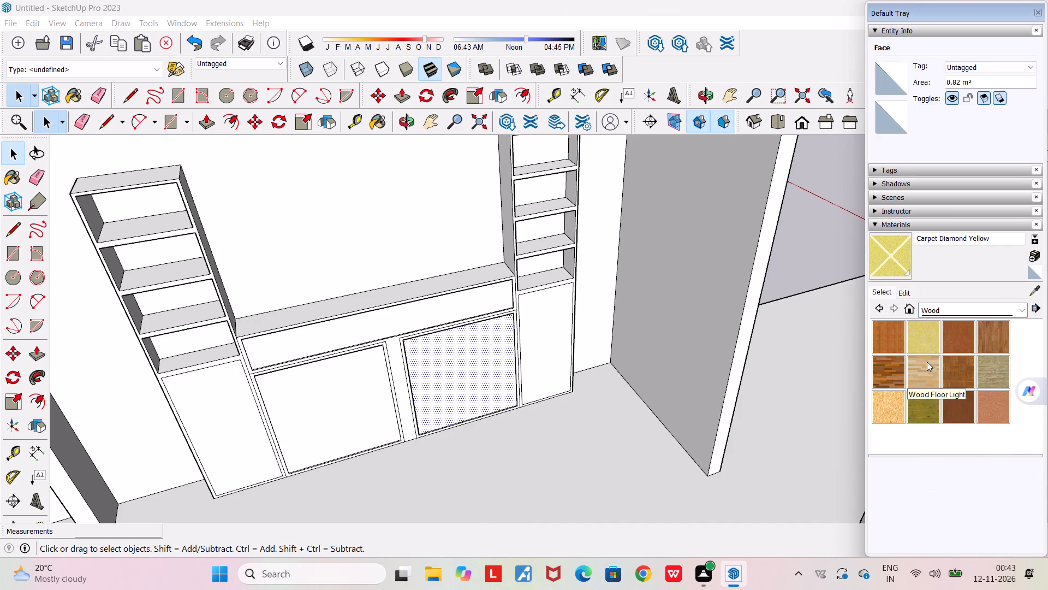
{"action": "left_click", "coordinate": [889, 341]}
{"action": "left_click", "coordinate": [482, 343]}
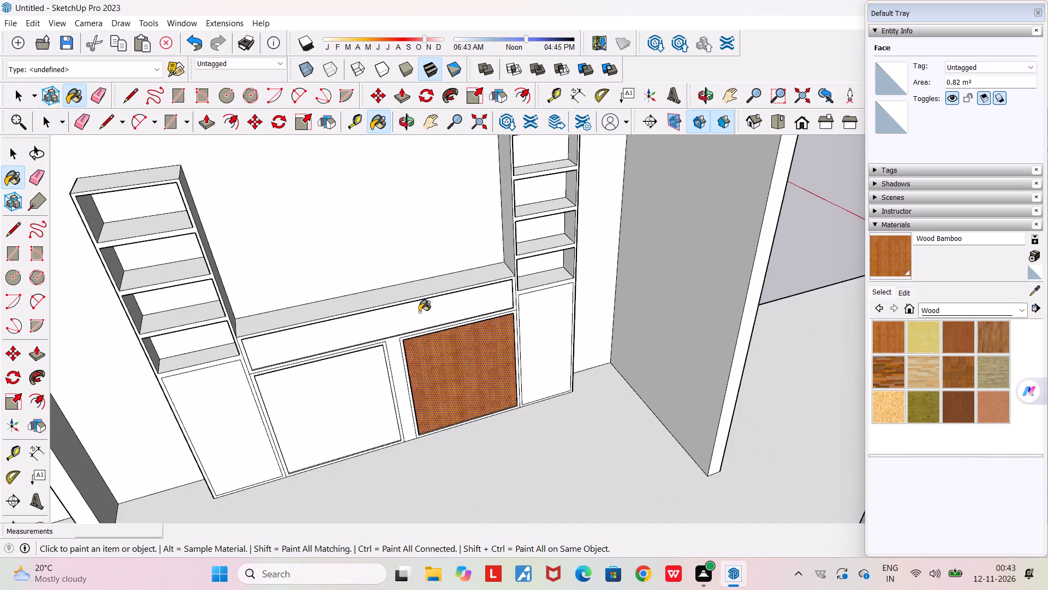
{"action": "left_click", "coordinate": [419, 312]}
{"action": "left_click", "coordinate": [390, 357]}
{"action": "left_click", "coordinate": [356, 371]}
Paint the border strips of both central doors, the drawer recess's lower edge and the left door's inner edge with Wood Bamboo.
{"action": "scroll", "coordinate": [365, 369], "scroll_direction": "up", "scroll_amount": 6}
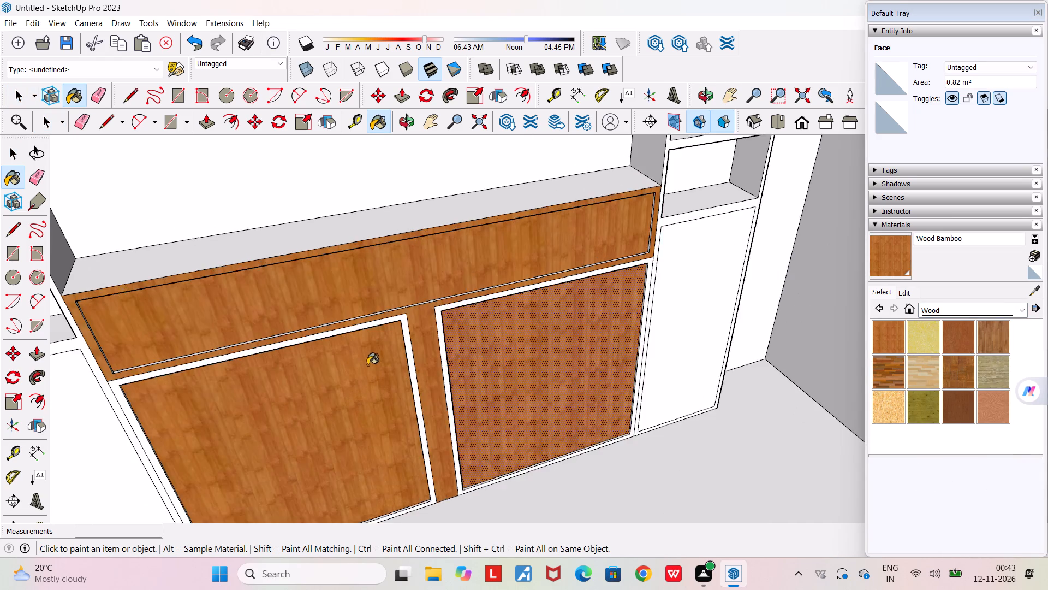
{"action": "scroll", "coordinate": [367, 365], "scroll_direction": "up", "scroll_amount": 13}
{"action": "scroll", "coordinate": [344, 282], "scroll_direction": "up", "scroll_amount": 5}
{"action": "left_click", "coordinate": [343, 285]}
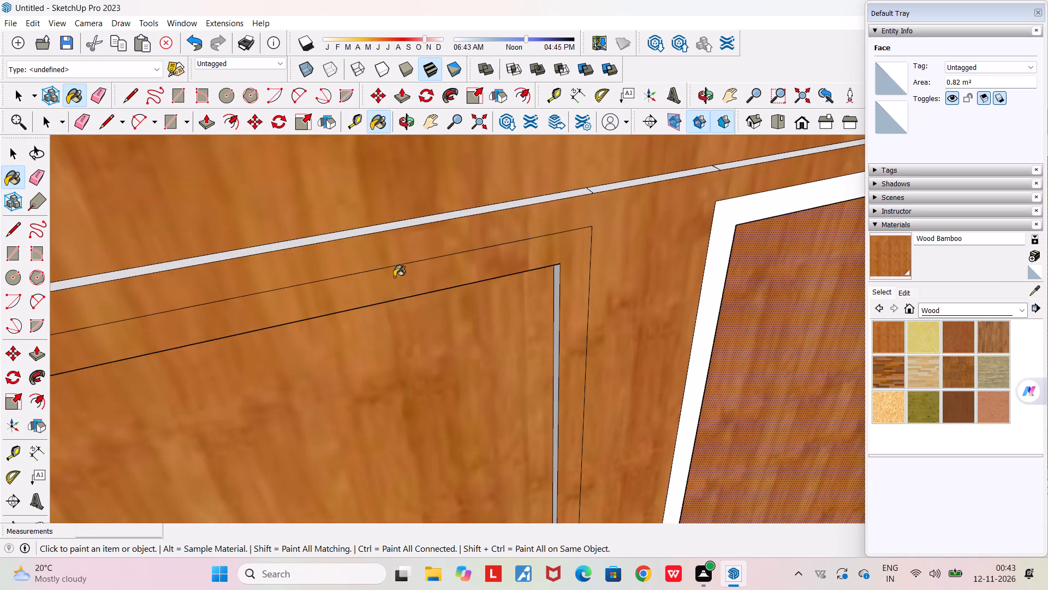
{"action": "left_click", "coordinate": [405, 222]}
{"action": "left_click", "coordinate": [633, 184]}
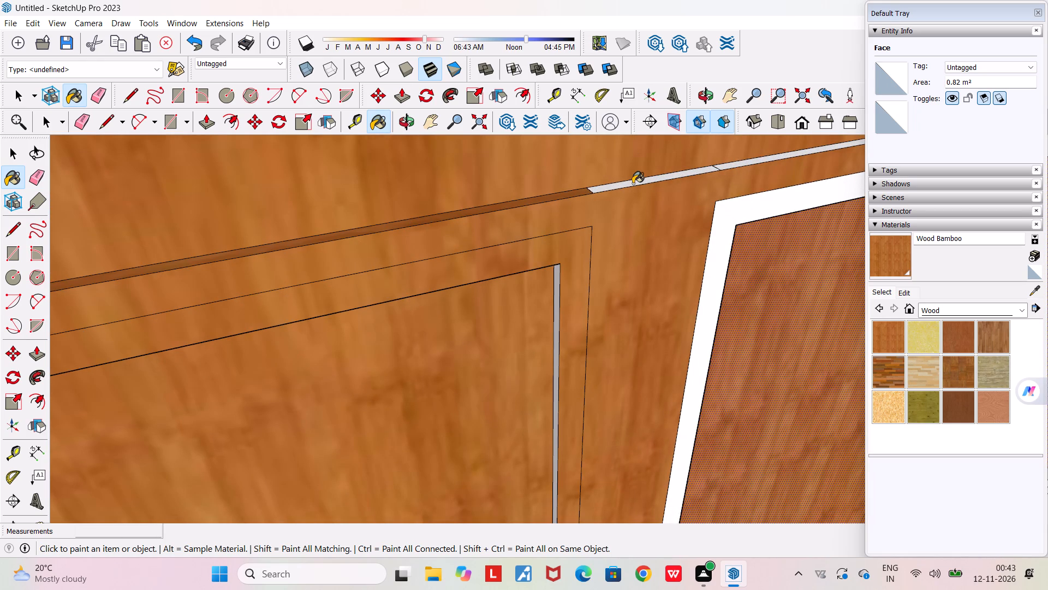
{"action": "left_click", "coordinate": [743, 160]}
{"action": "left_click", "coordinate": [734, 167]}
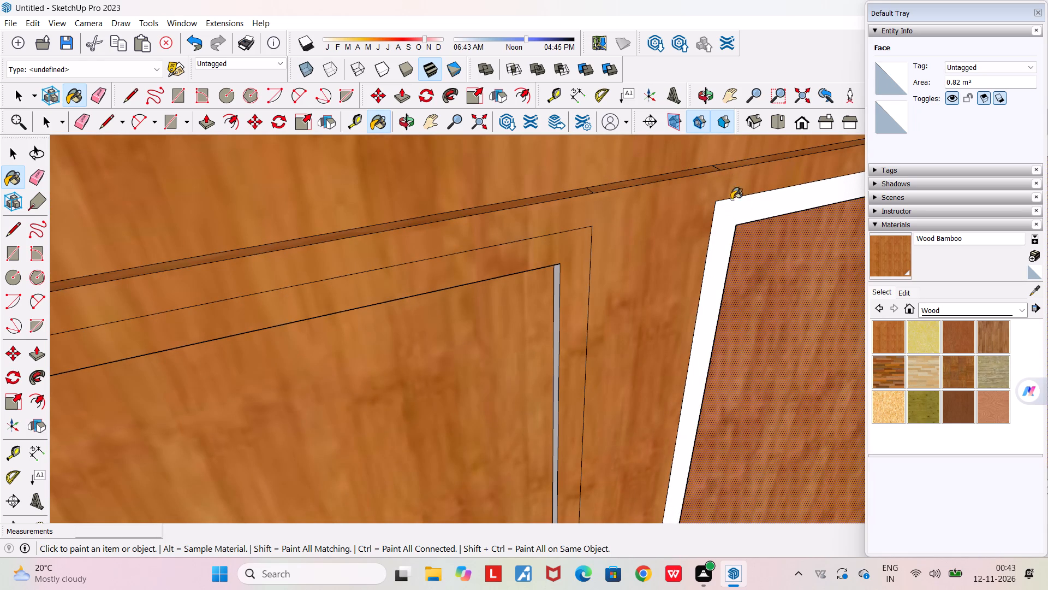
{"action": "left_click", "coordinate": [729, 221]}
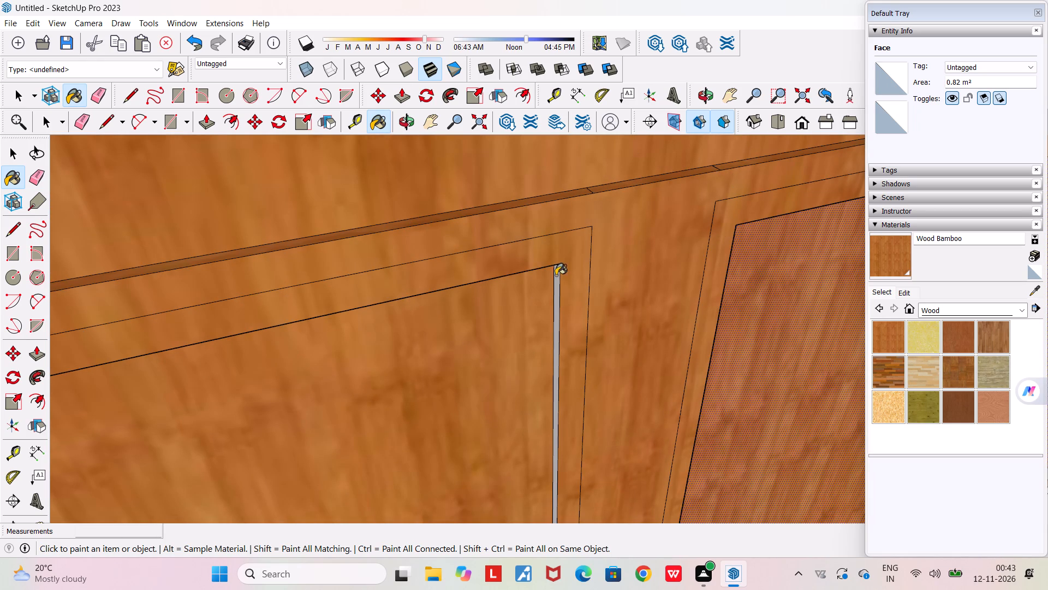
{"action": "left_click", "coordinate": [555, 274]}
Paint the recess side edges of the drawer front and the right central door nearest the right pillar with Wood Bamboo.
{"action": "scroll", "coordinate": [572, 283], "scroll_direction": "down", "scroll_amount": 18}
{"action": "scroll", "coordinate": [570, 278], "scroll_direction": "down", "scroll_amount": 3}
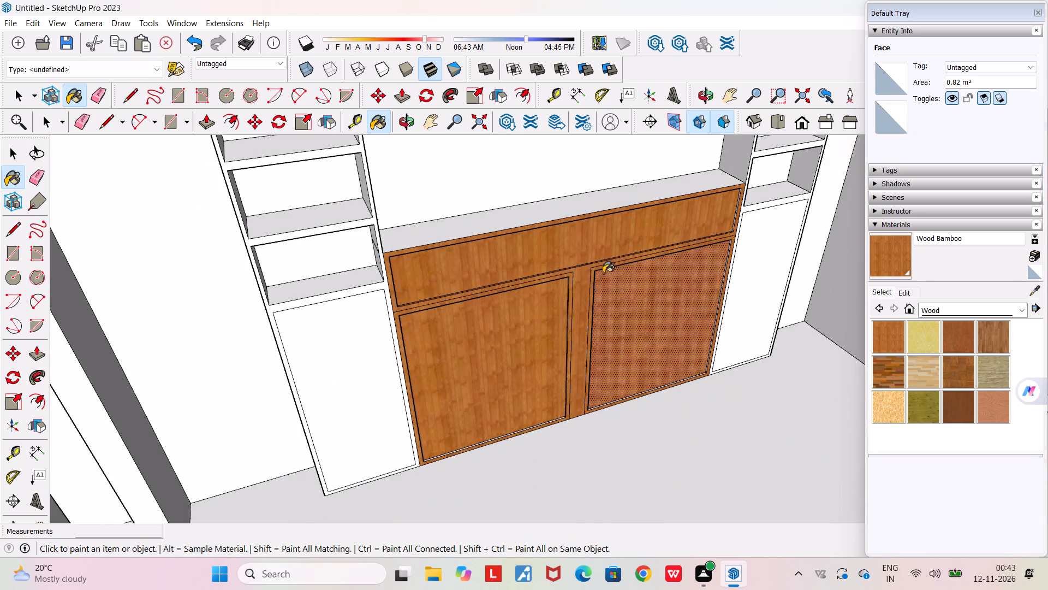
{"action": "scroll", "coordinate": [732, 238], "scroll_direction": "up", "scroll_amount": 15}
{"action": "left_click", "coordinate": [722, 152]}
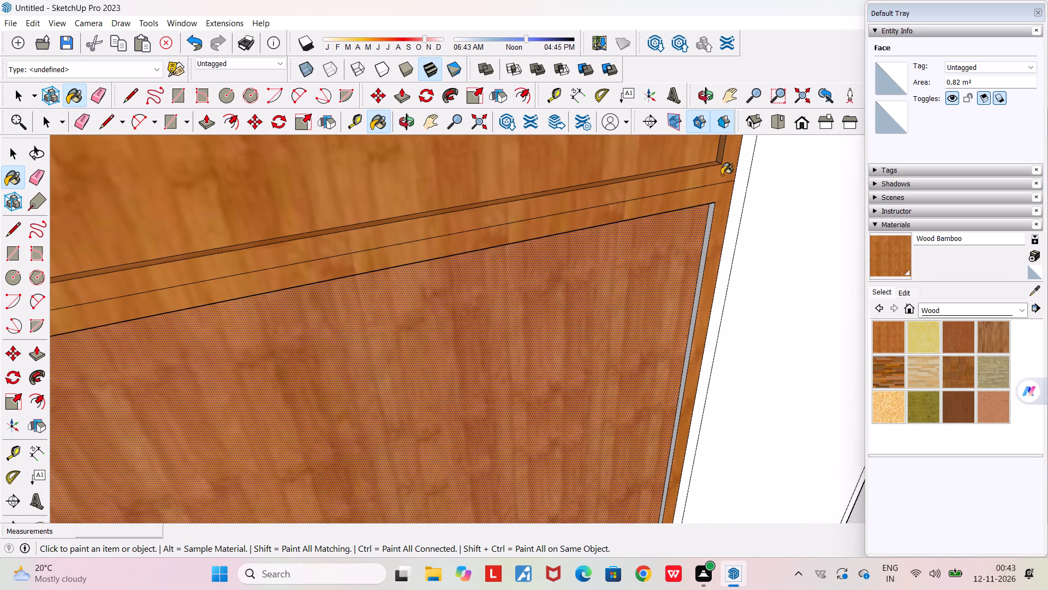
{"action": "left_click", "coordinate": [706, 219]}
{"action": "left_click", "coordinate": [707, 219]}
{"action": "scroll", "coordinate": [708, 216], "scroll_direction": "down", "scroll_amount": 4}
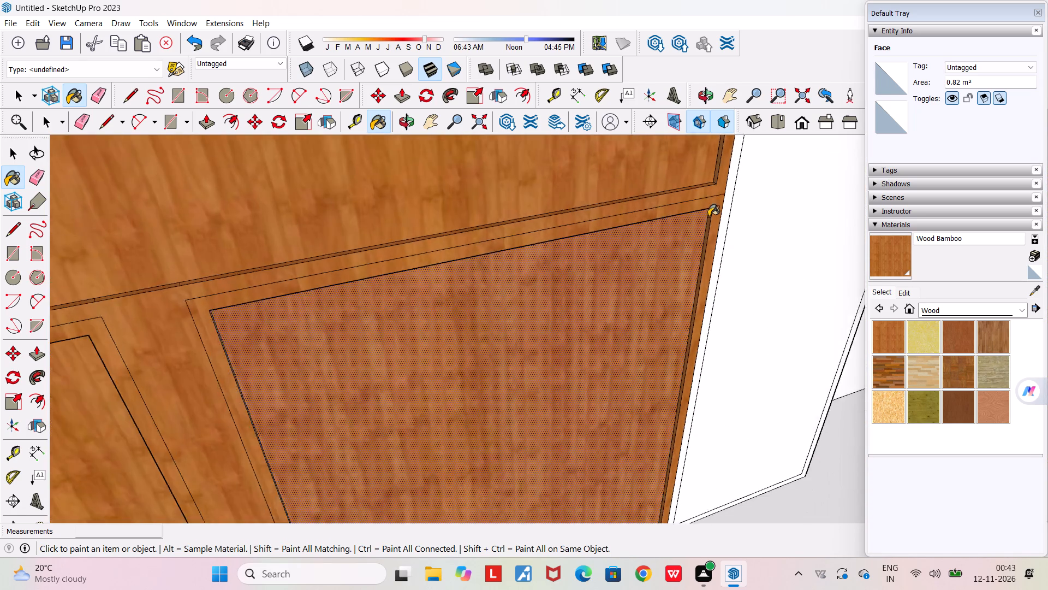
{"action": "scroll", "coordinate": [708, 216], "scroll_direction": "down", "scroll_amount": 15}
{"action": "scroll", "coordinate": [719, 173], "scroll_direction": "up", "scroll_amount": 20}
{"action": "scroll", "coordinate": [719, 173], "scroll_direction": "up", "scroll_amount": 1}
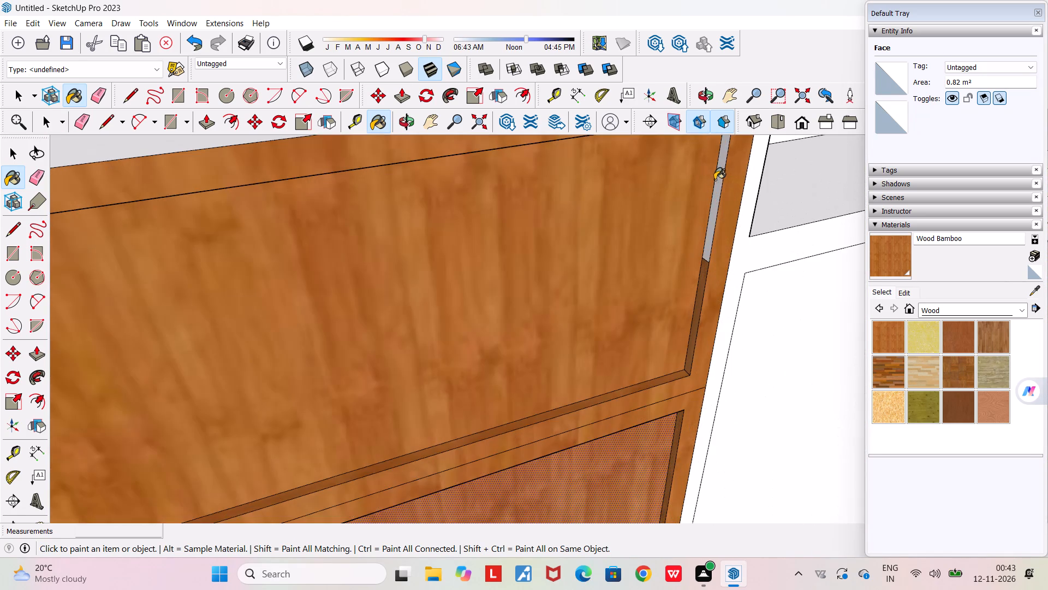
{"action": "left_click", "coordinate": [720, 176]}
Paint the bottom recess edges of both central doors and the right door's edge beside the middle divider with Wood Bamboo.
{"action": "scroll", "coordinate": [720, 176], "scroll_direction": "down", "scroll_amount": 20}
{"action": "scroll", "coordinate": [720, 176], "scroll_direction": "down", "scroll_amount": 7}
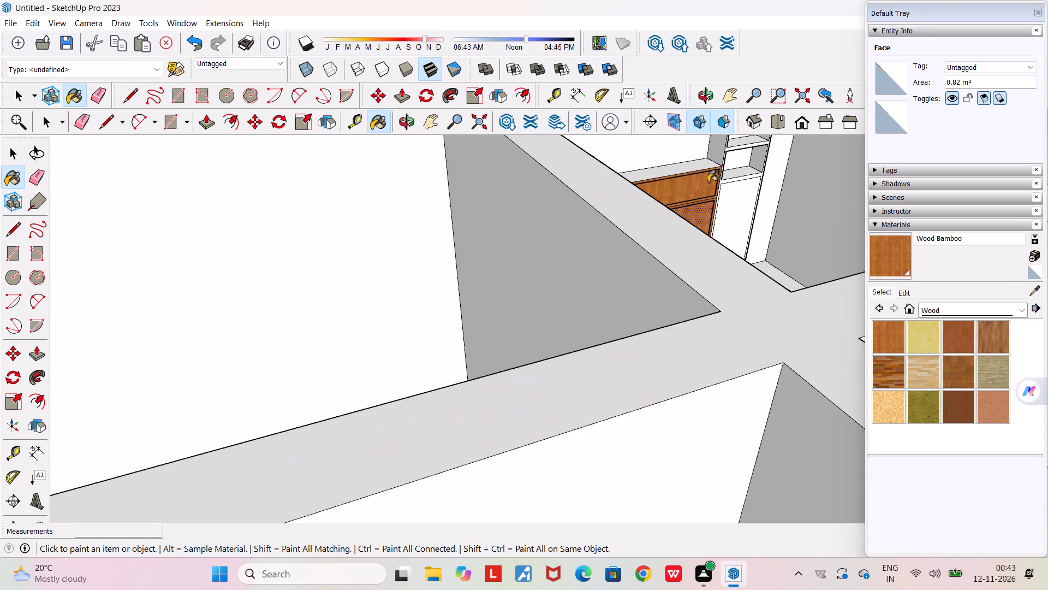
{"action": "middle_click_drag", "start_coordinate": [664, 264], "coordinate": [443, 242]}
{"action": "scroll", "coordinate": [443, 242], "scroll_direction": "down", "scroll_amount": 9}
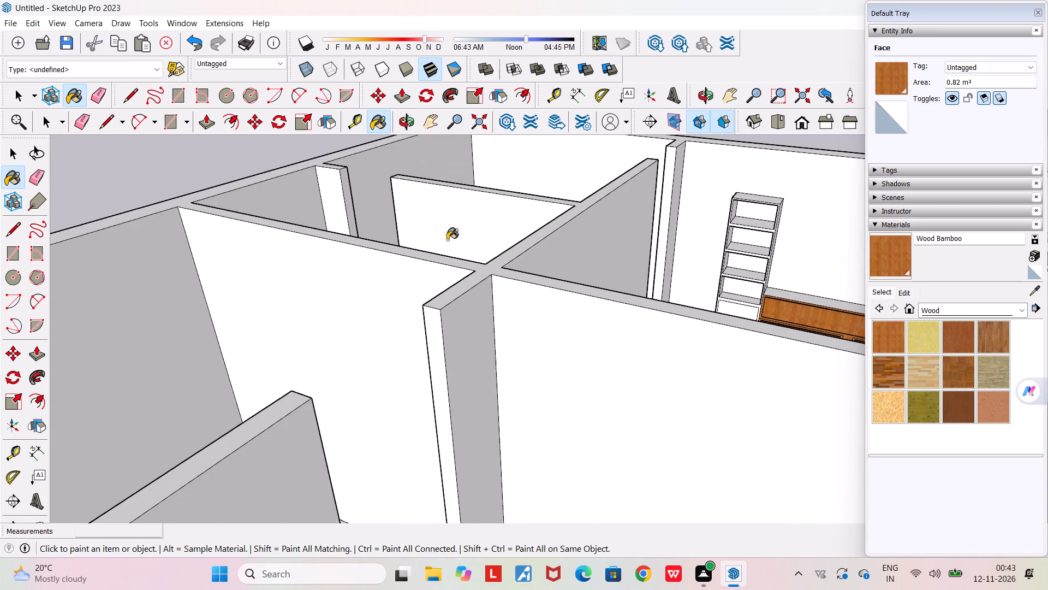
{"action": "scroll", "coordinate": [591, 282], "scroll_direction": "down", "scroll_amount": 13}
{"action": "scroll", "coordinate": [711, 275], "scroll_direction": "up", "scroll_amount": 6}
{"action": "scroll", "coordinate": [666, 335], "scroll_direction": "up", "scroll_amount": 7}
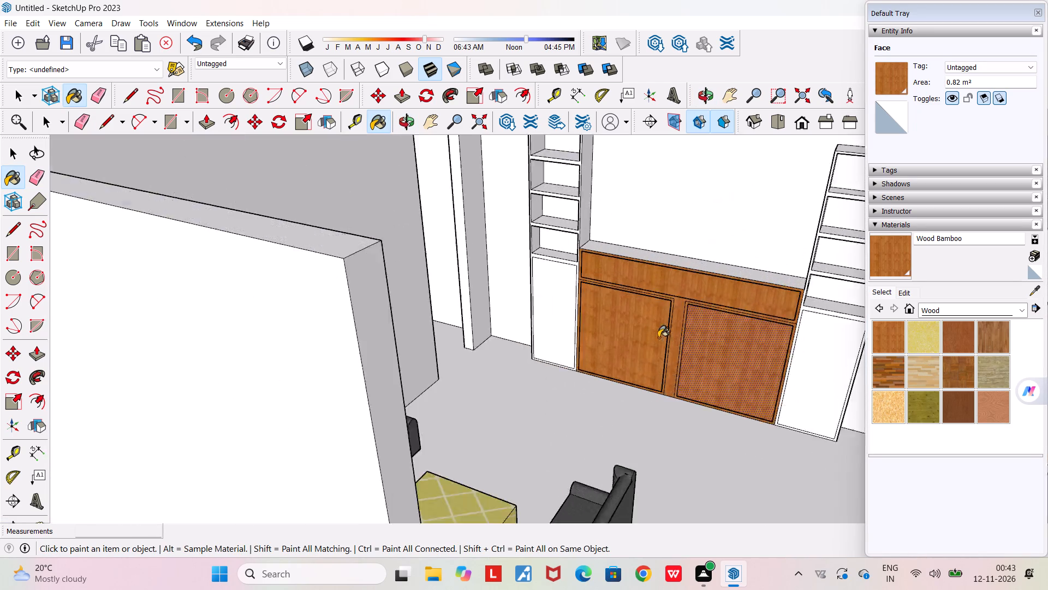
{"action": "scroll", "coordinate": [658, 338], "scroll_direction": "up", "scroll_amount": 1}
{"action": "scroll", "coordinate": [601, 345], "scroll_direction": "up", "scroll_amount": 6}
{"action": "middle_click_drag", "start_coordinate": [601, 345], "coordinate": [517, 336]}
{"action": "scroll", "coordinate": [742, 517], "scroll_direction": "up", "scroll_amount": 4}
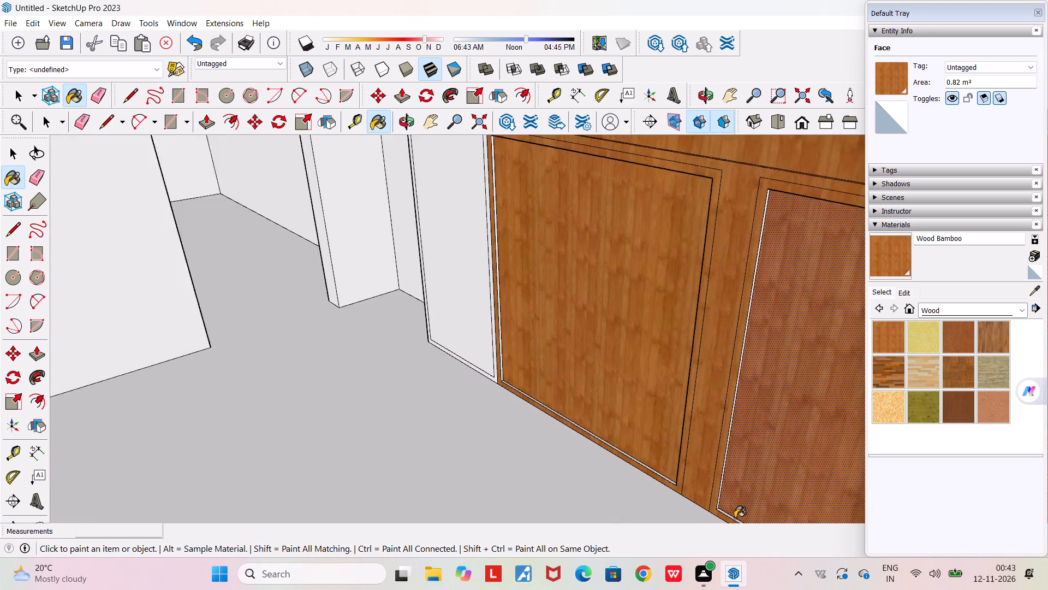
{"action": "scroll", "coordinate": [735, 518], "scroll_direction": "up", "scroll_amount": 12}
{"action": "left_click", "coordinate": [720, 504]}
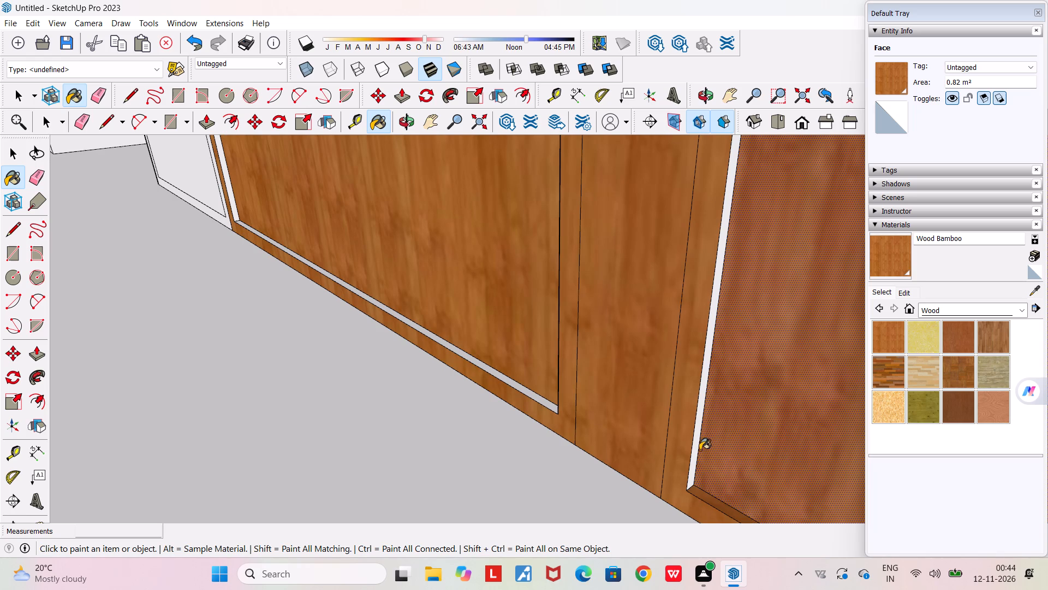
{"action": "left_click", "coordinate": [696, 438]}
{"action": "left_click", "coordinate": [531, 392]}
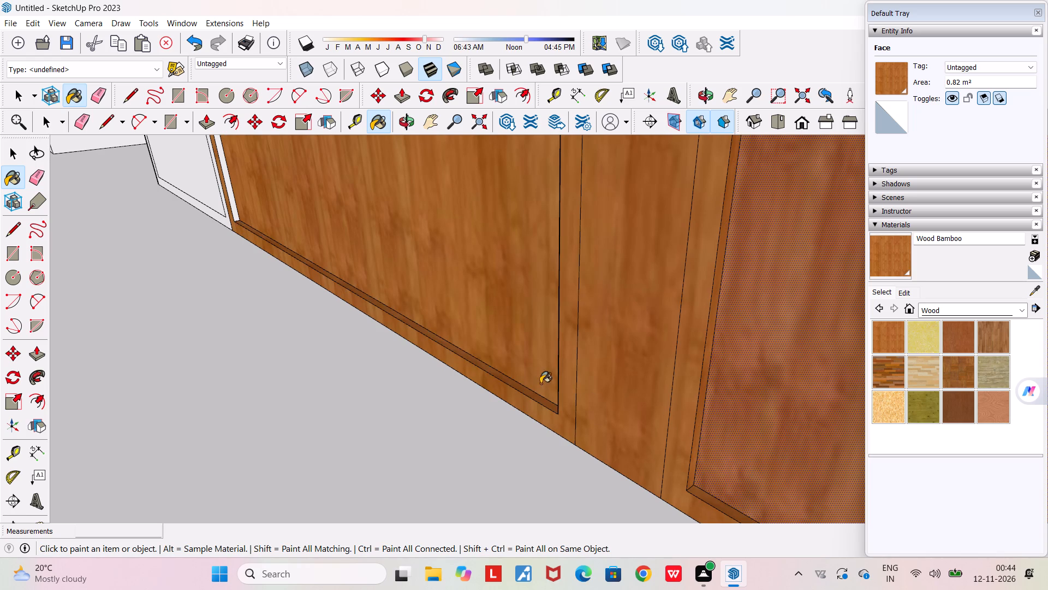
Paint the left central door's recess edge nearest the left pillar with Wood Bamboo.
{"action": "middle_click_drag", "start_coordinate": [542, 384], "coordinate": [807, 362]}
{"action": "scroll", "coordinate": [641, 319], "scroll_direction": "down", "scroll_amount": 7}
{"action": "middle_click_drag", "start_coordinate": [638, 318], "coordinate": [487, 325]}
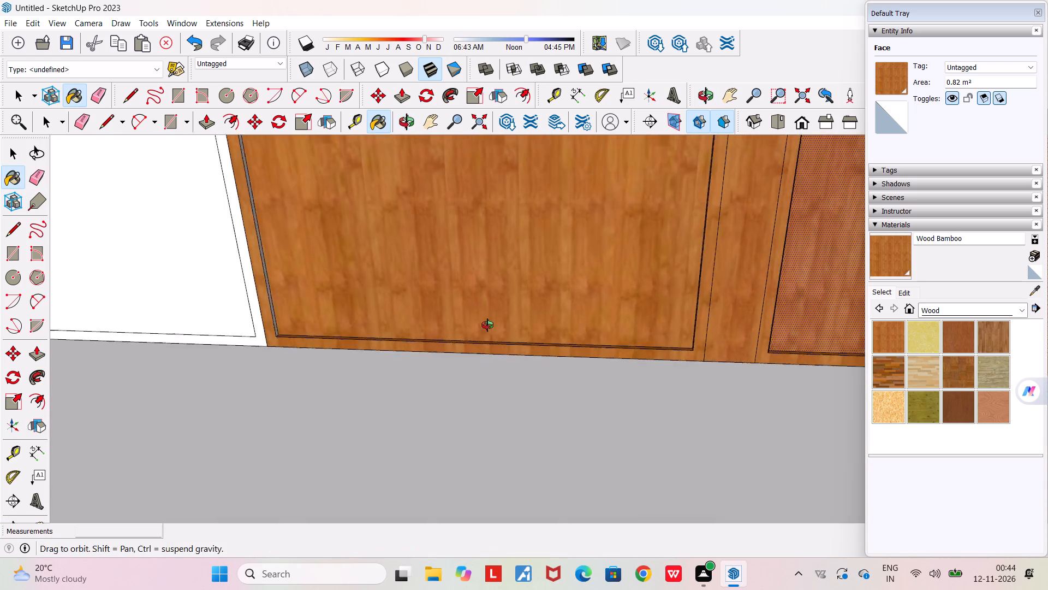
{"action": "middle_click_drag", "start_coordinate": [487, 325], "coordinate": [369, 334]}
{"action": "scroll", "coordinate": [403, 234], "scroll_direction": "up", "scroll_amount": 19}
{"action": "left_click", "coordinate": [368, 245]}
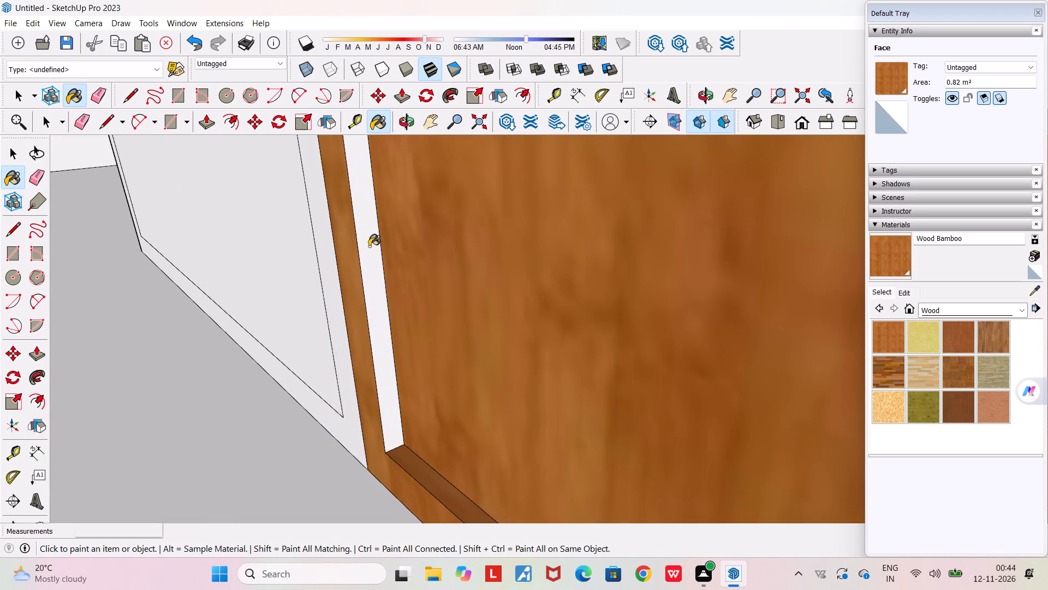
Paint the top surface of the wall unit's central cabinet with Wood Bamboo.
{"action": "scroll", "coordinate": [372, 249], "scroll_direction": "down", "scroll_amount": 20}
{"action": "scroll", "coordinate": [372, 249], "scroll_direction": "down", "scroll_amount": 7}
{"action": "middle_click_drag", "start_coordinate": [383, 270], "coordinate": [658, 286]}
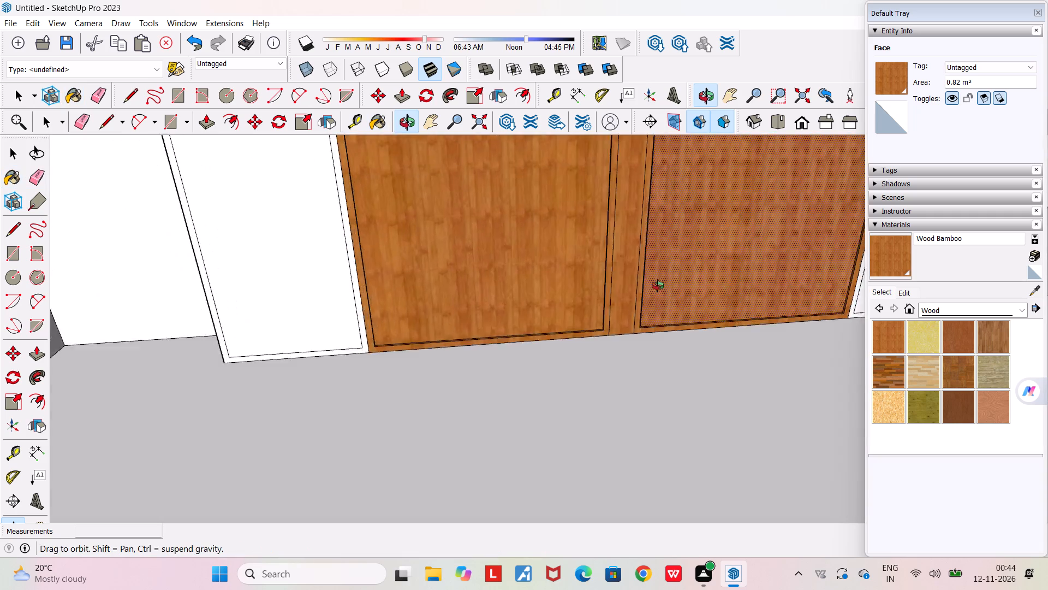
{"action": "middle_click_drag", "start_coordinate": [658, 286], "coordinate": [737, 297]}
{"action": "scroll", "coordinate": [737, 297], "scroll_direction": "down", "scroll_amount": 5}
{"action": "middle_click_drag", "start_coordinate": [696, 269], "coordinate": [481, 278]}
{"action": "scroll", "coordinate": [481, 279], "scroll_direction": "down", "scroll_amount": 13}
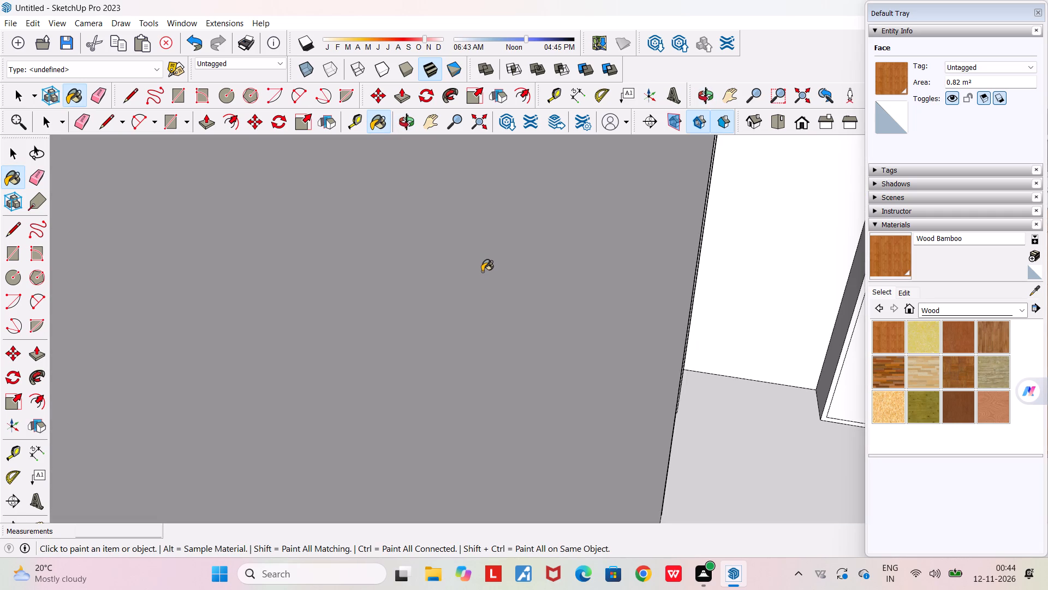
{"action": "scroll", "coordinate": [482, 272], "scroll_direction": "down", "scroll_amount": 20}
{"action": "scroll", "coordinate": [482, 272], "scroll_direction": "down", "scroll_amount": 20}
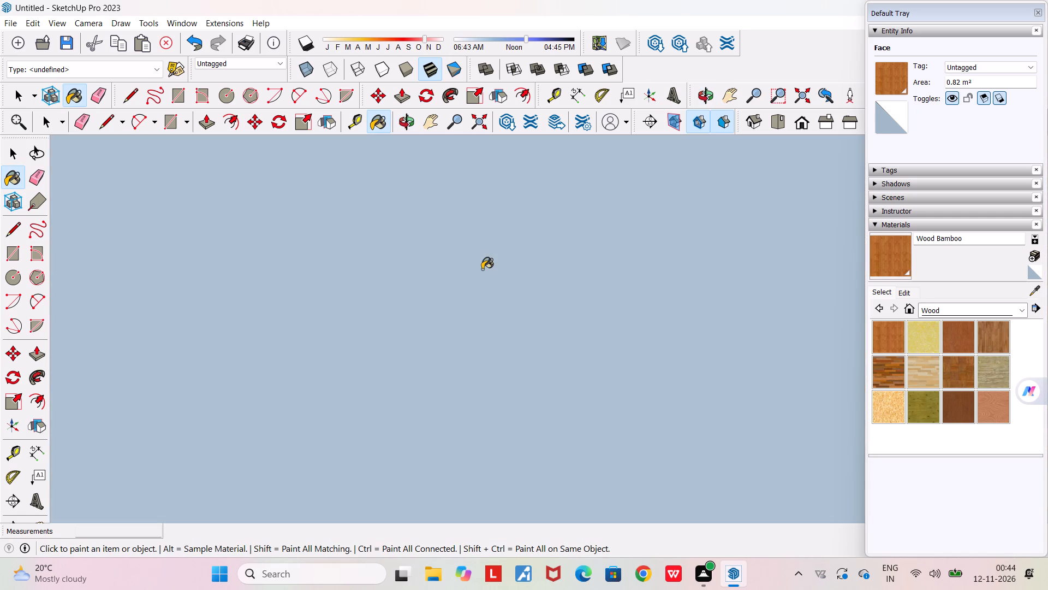
{"action": "scroll", "coordinate": [482, 269], "scroll_direction": "down", "scroll_amount": 12}
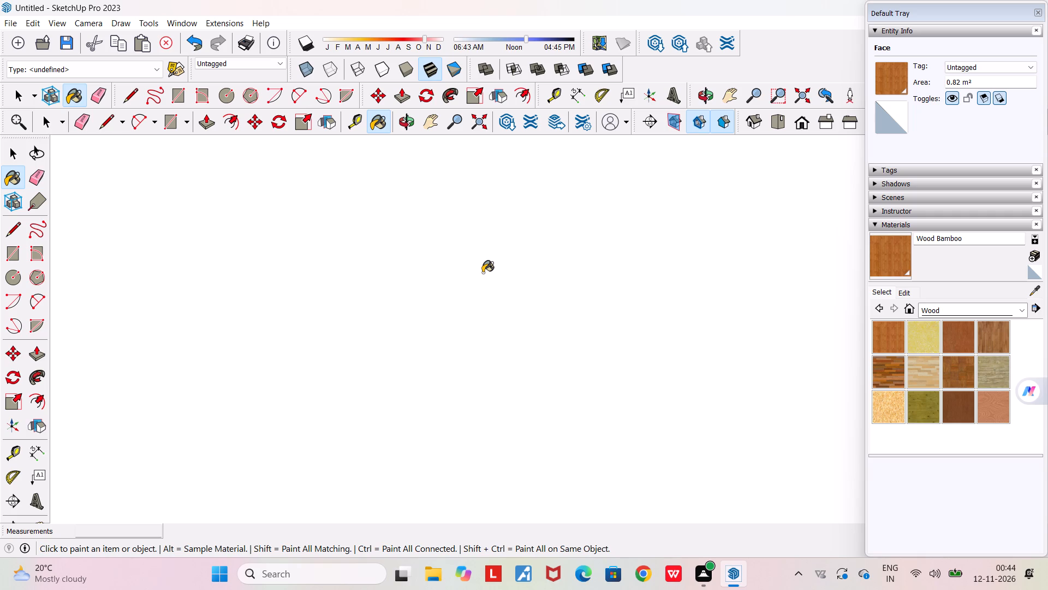
{"action": "scroll", "coordinate": [483, 273], "scroll_direction": "down", "scroll_amount": 14}
{"action": "scroll", "coordinate": [480, 279], "scroll_direction": "down", "scroll_amount": 18}
{"action": "scroll", "coordinate": [479, 282], "scroll_direction": "up", "scroll_amount": 1}
{"action": "scroll", "coordinate": [479, 282], "scroll_direction": "down", "scroll_amount": 6}
{"action": "scroll", "coordinate": [479, 284], "scroll_direction": "up", "scroll_amount": 1}
{"action": "scroll", "coordinate": [479, 284], "scroll_direction": "down", "scroll_amount": 6}
{"action": "scroll", "coordinate": [479, 284], "scroll_direction": "up", "scroll_amount": 1}
{"action": "scroll", "coordinate": [479, 284], "scroll_direction": "down", "scroll_amount": 5}
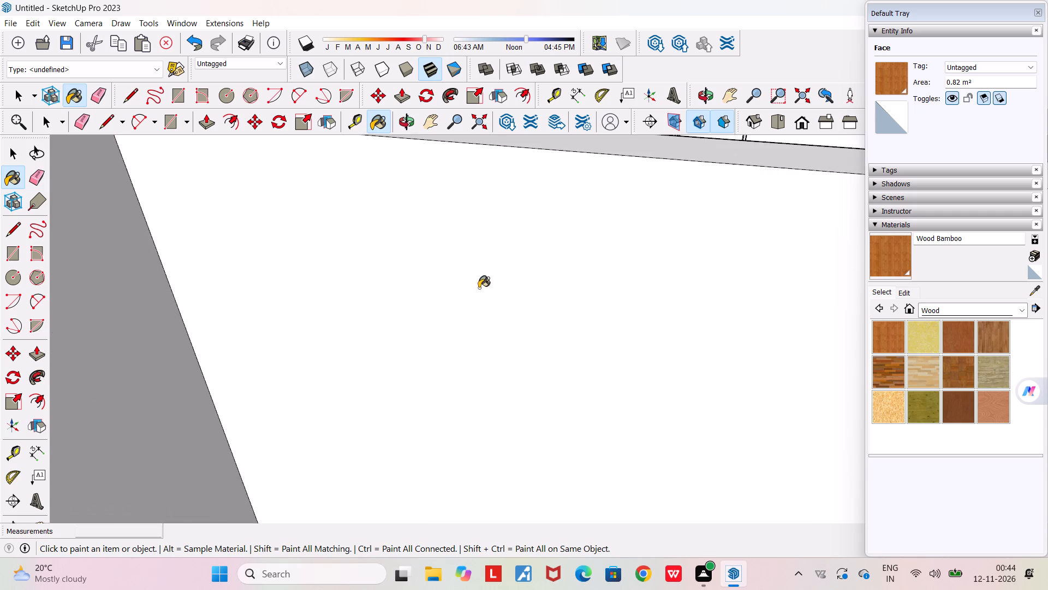
{"action": "scroll", "coordinate": [479, 288], "scroll_direction": "down", "scroll_amount": 20}
{"action": "scroll", "coordinate": [479, 288], "scroll_direction": "down", "scroll_amount": 6}
{"action": "scroll", "coordinate": [698, 285], "scroll_direction": "up", "scroll_amount": 7}
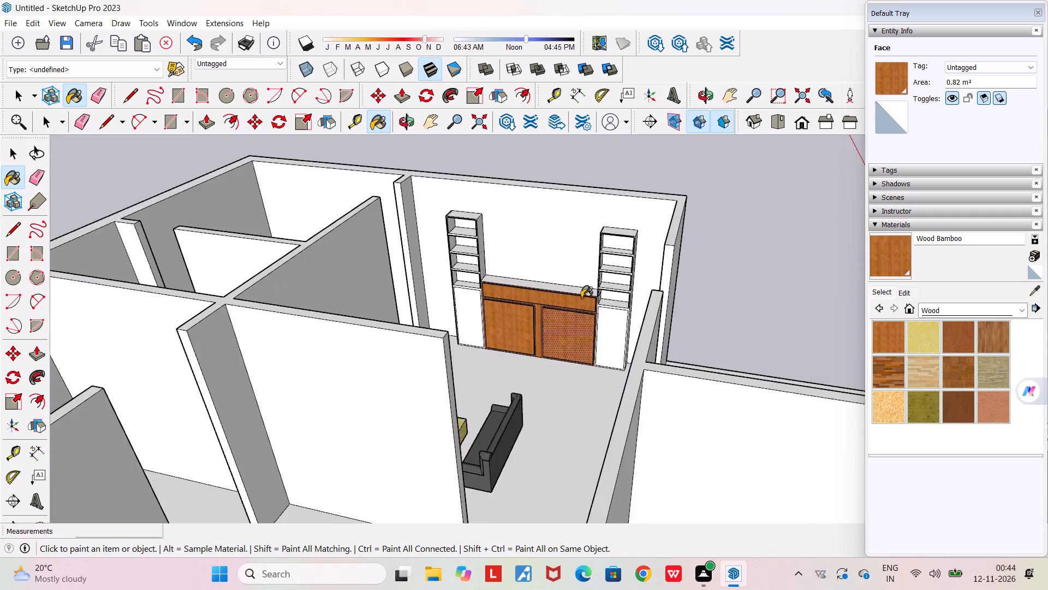
{"action": "scroll", "coordinate": [576, 299], "scroll_direction": "up", "scroll_amount": 13}
{"action": "left_click", "coordinate": [584, 285]}
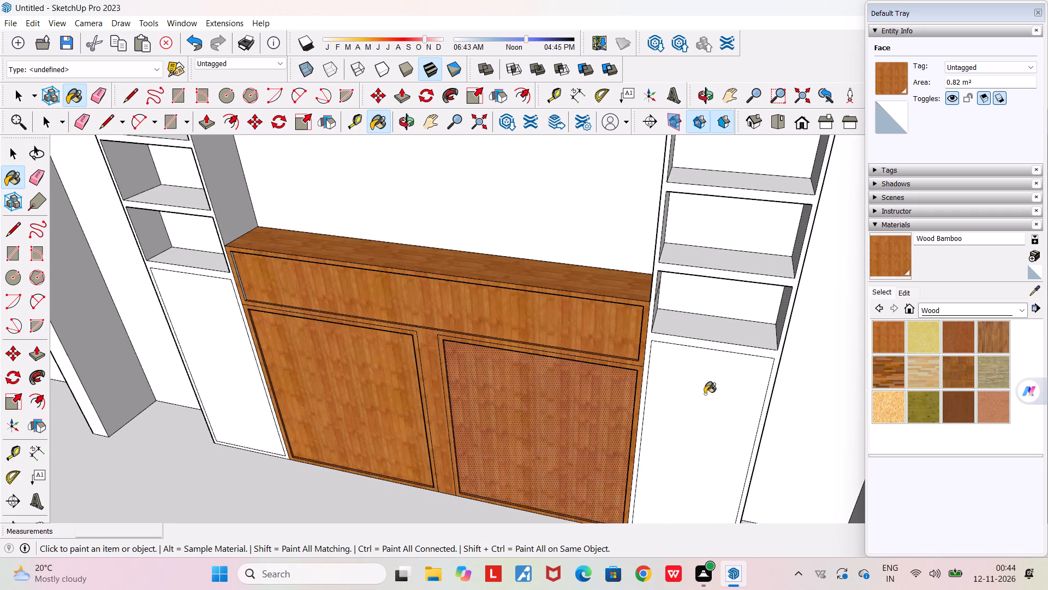
Paint the right pillar's lower door and its front frame with Wood Bamboo.
{"action": "left_click", "coordinate": [715, 400]}
{"action": "scroll", "coordinate": [668, 347], "scroll_direction": "up", "scroll_amount": 7}
{"action": "left_click", "coordinate": [665, 335]}
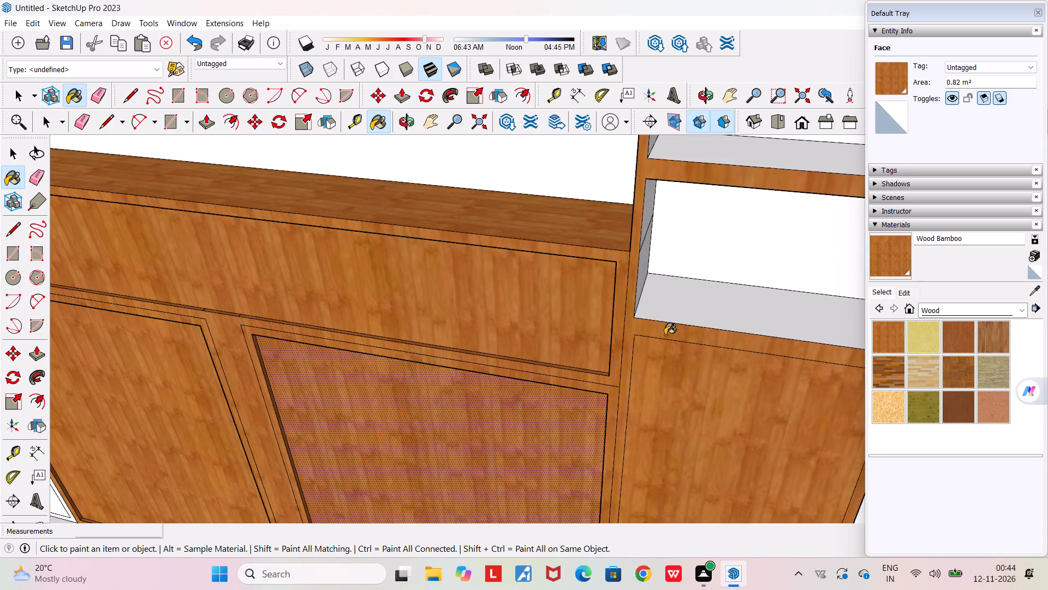
Paint the right pillar's lowest open compartment with Wood Bamboo on its shelf surface and the inner side next to the central cabinet.
{"action": "left_click", "coordinate": [680, 309]}
{"action": "left_click", "coordinate": [646, 265]}
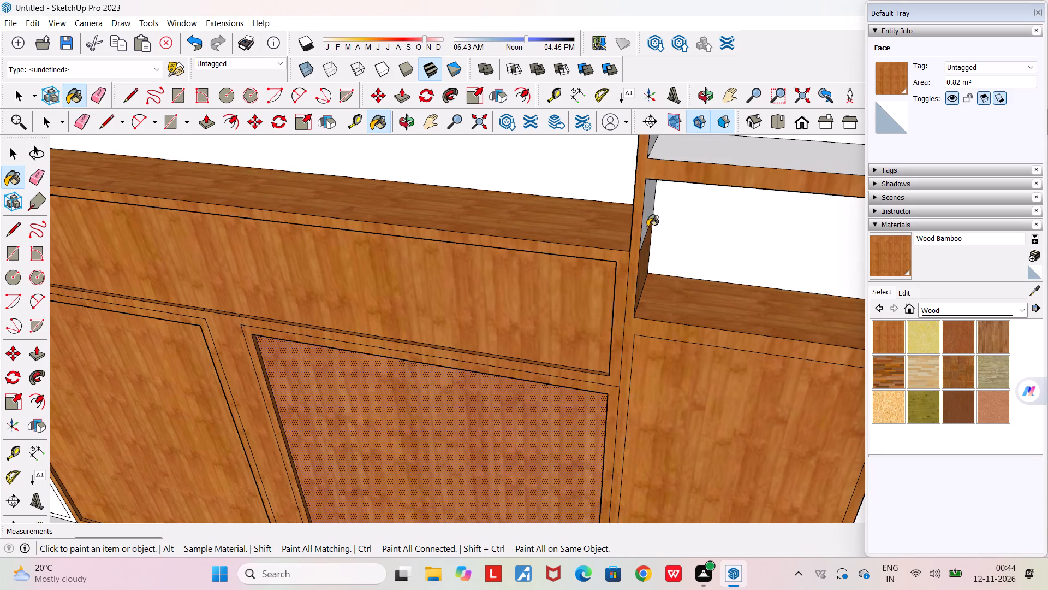
{"action": "left_click", "coordinate": [647, 226]}
Paint the right pillar's second shelf from the bottom and the two lowest compartments' inner sides away from the cabinet with Wood Bamboo.
{"action": "middle_click_drag", "start_coordinate": [646, 276], "coordinate": [523, 277]}
{"action": "scroll", "coordinate": [523, 278], "scroll_direction": "down", "scroll_amount": 9}
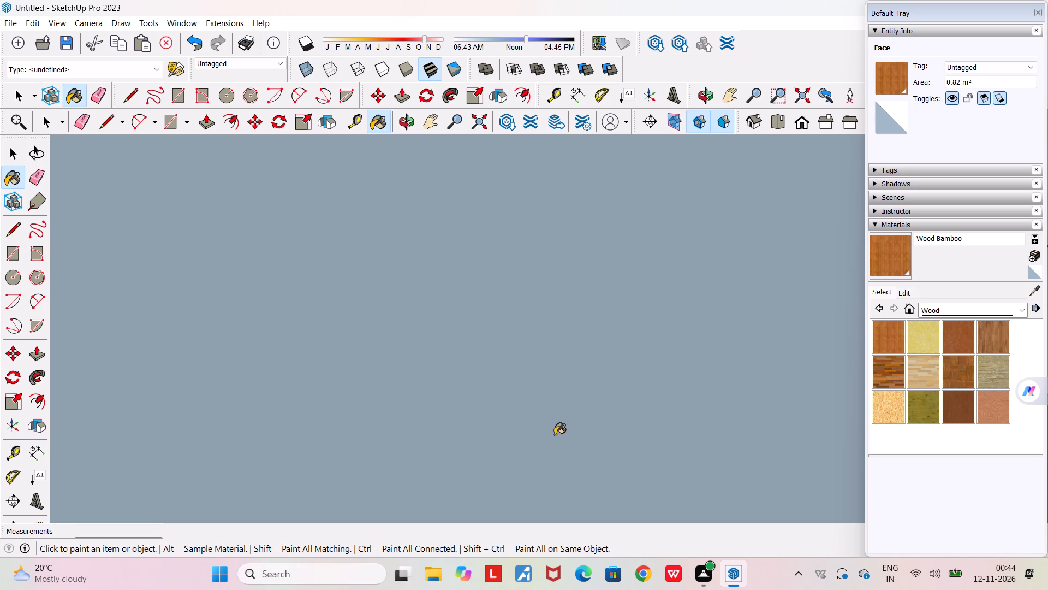
{"action": "scroll", "coordinate": [553, 429], "scroll_direction": "down", "scroll_amount": 4}
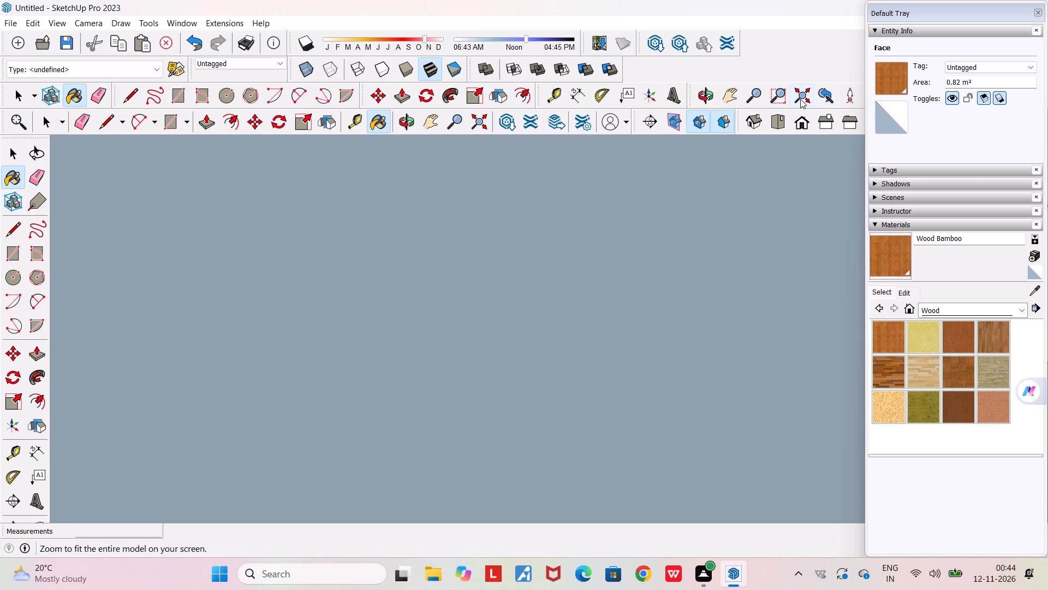
{"action": "left_click", "coordinate": [800, 99]}
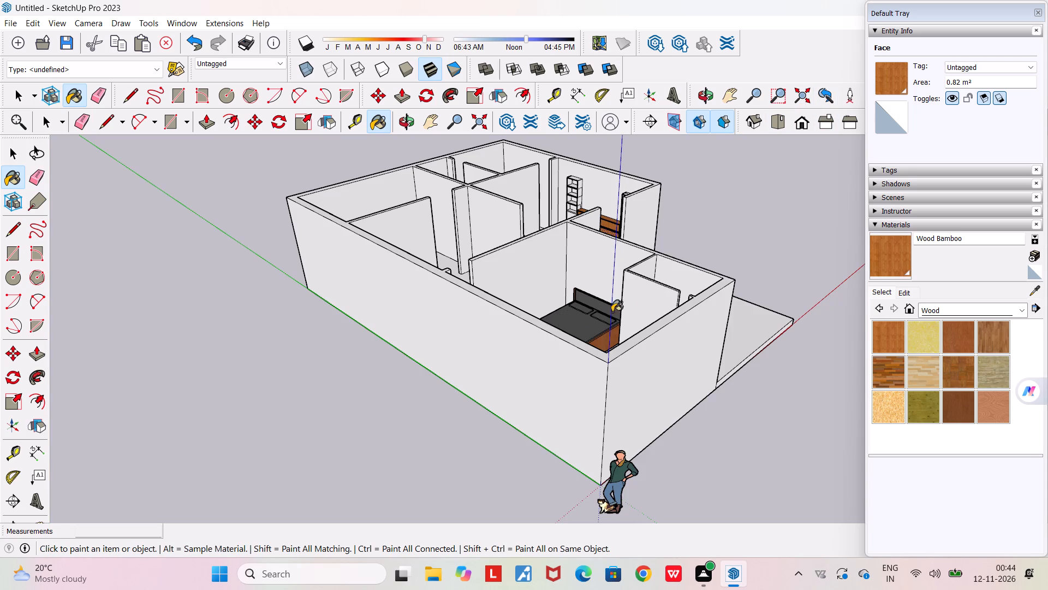
{"action": "scroll", "coordinate": [623, 225], "scroll_direction": "up", "scroll_amount": 18}
{"action": "middle_click_drag", "start_coordinate": [624, 237], "coordinate": [675, 257]}
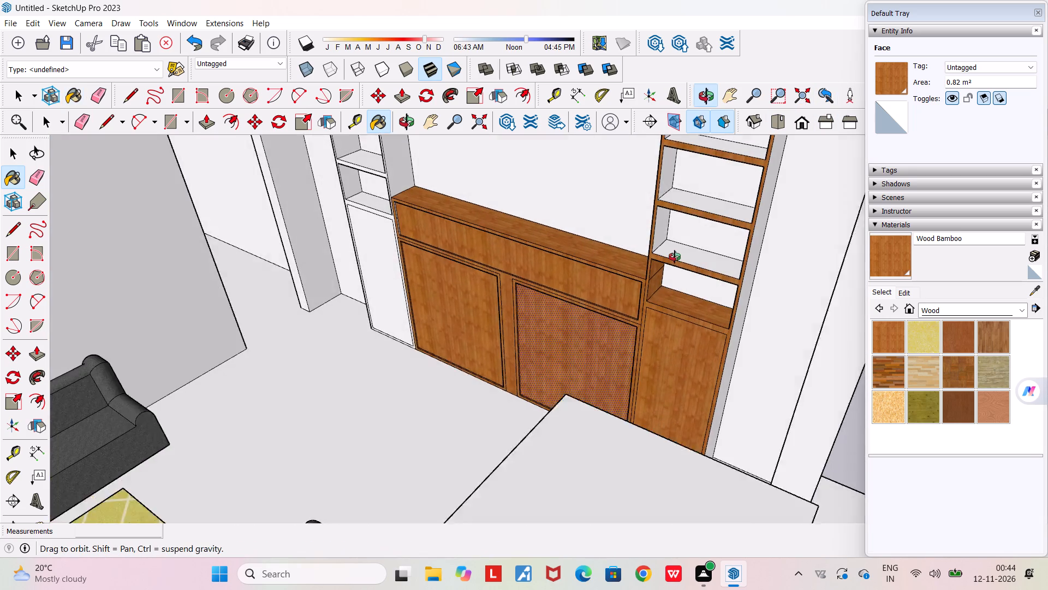
{"action": "middle_click_drag", "start_coordinate": [675, 257], "coordinate": [682, 258]}
{"action": "scroll", "coordinate": [686, 285], "scroll_direction": "up", "scroll_amount": 6}
{"action": "left_click", "coordinate": [699, 225]}
{"action": "middle_click_drag", "start_coordinate": [696, 237], "coordinate": [740, 263]}
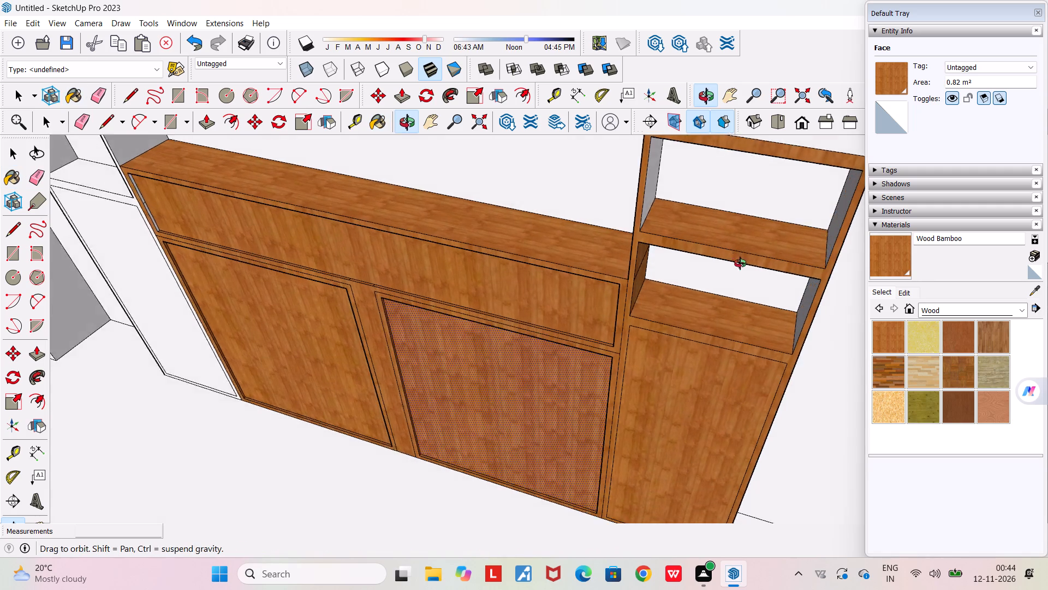
{"action": "middle_click_drag", "start_coordinate": [740, 263], "coordinate": [777, 263]}
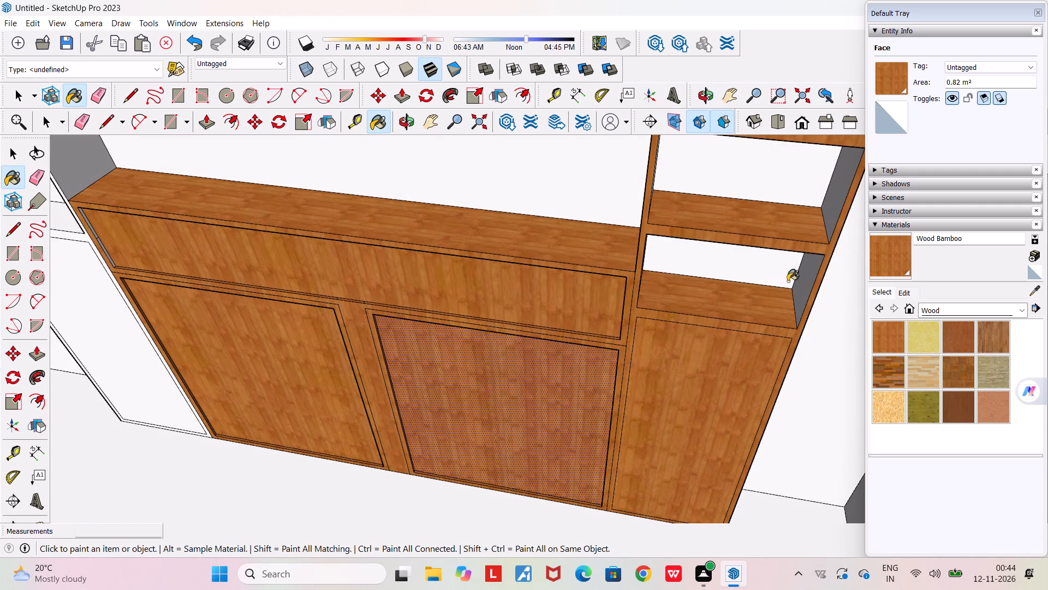
{"action": "left_click", "coordinate": [803, 286]}
{"action": "left_click", "coordinate": [844, 181]}
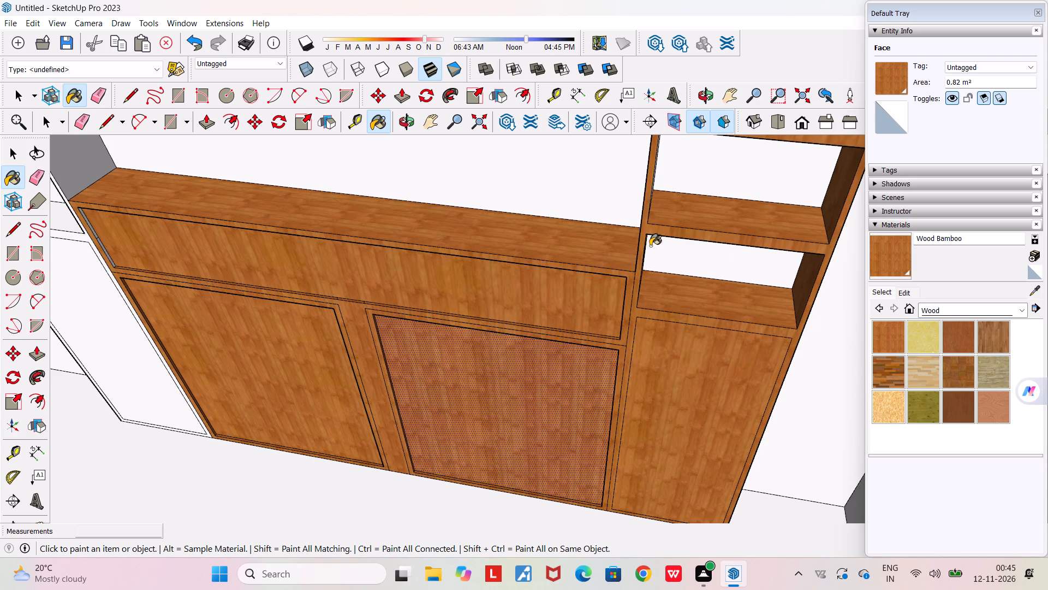
Paint the left pillar's lower door and its front frame with Wood Bamboo.
{"action": "scroll", "coordinate": [638, 246], "scroll_direction": "down", "scroll_amount": 7}
{"action": "left_click", "coordinate": [296, 284]}
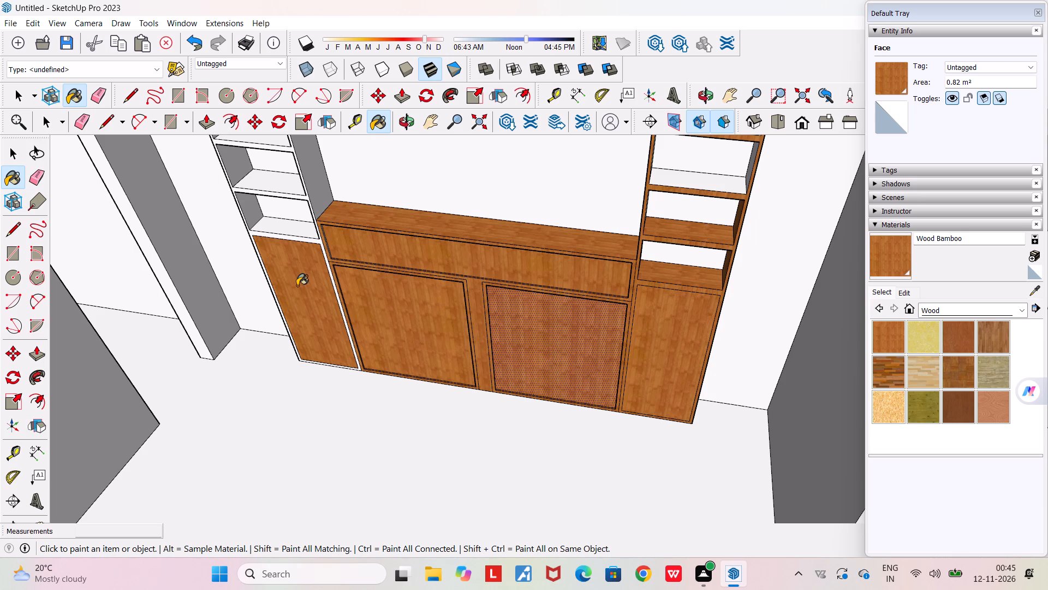
{"action": "scroll", "coordinate": [418, 366], "scroll_direction": "down", "scroll_amount": 2}
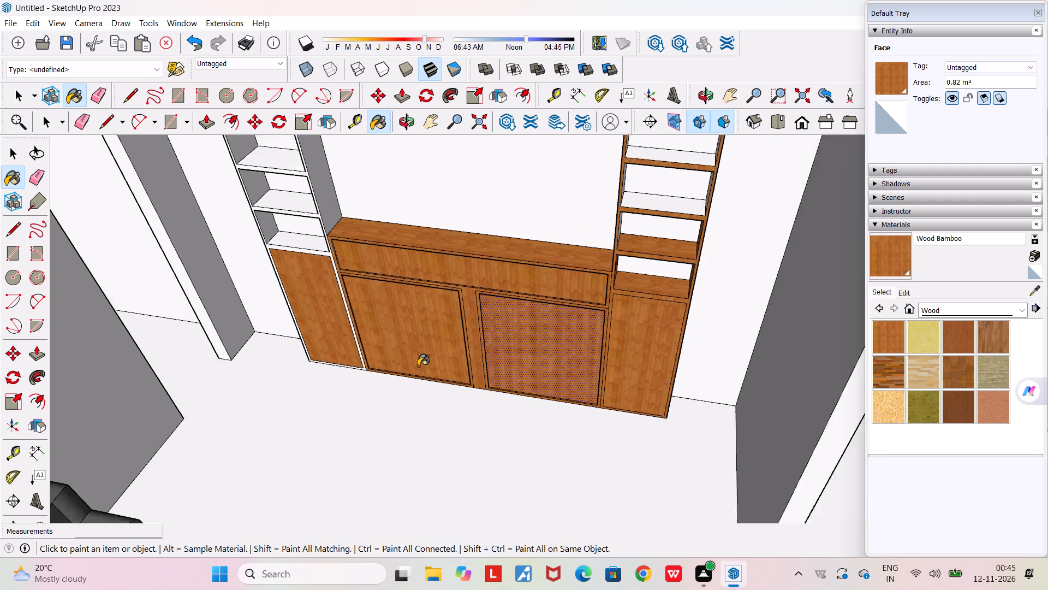
{"action": "scroll", "coordinate": [418, 366], "scroll_direction": "down", "scroll_amount": 10}
{"action": "scroll", "coordinate": [346, 340], "scroll_direction": "up", "scroll_amount": 7}
{"action": "scroll", "coordinate": [410, 347], "scroll_direction": "up", "scroll_amount": 6}
{"action": "scroll", "coordinate": [365, 317], "scroll_direction": "up", "scroll_amount": 5}
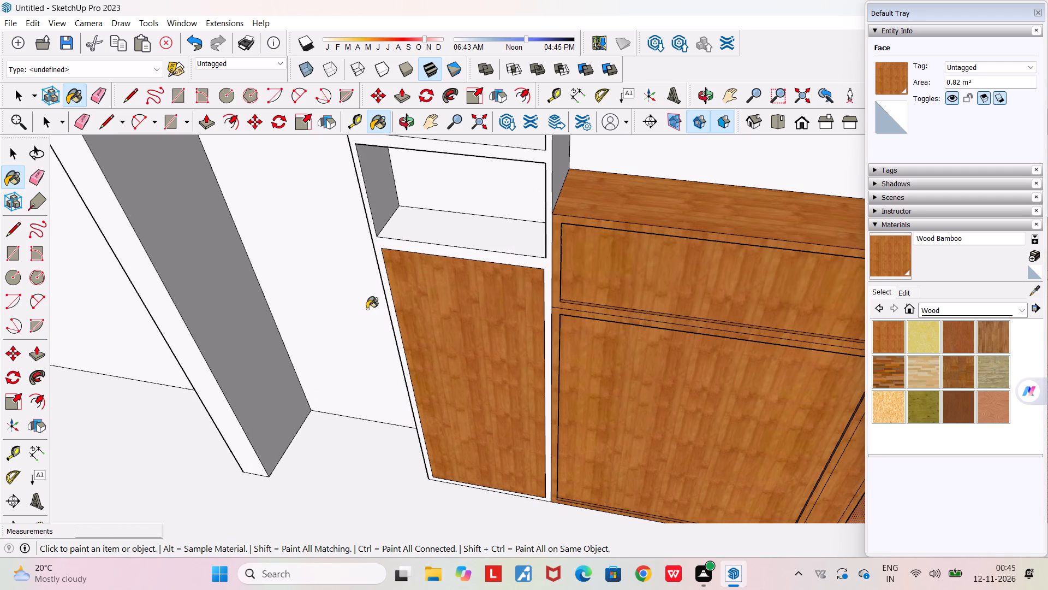
{"action": "left_click", "coordinate": [383, 243]}
Paint the shelf surface and both inner sides of the left pillar's lowest open compartment with Wood Bamboo.
{"action": "left_click", "coordinate": [407, 223]}
{"action": "middle_click_drag", "start_coordinate": [437, 239], "coordinate": [547, 225]}
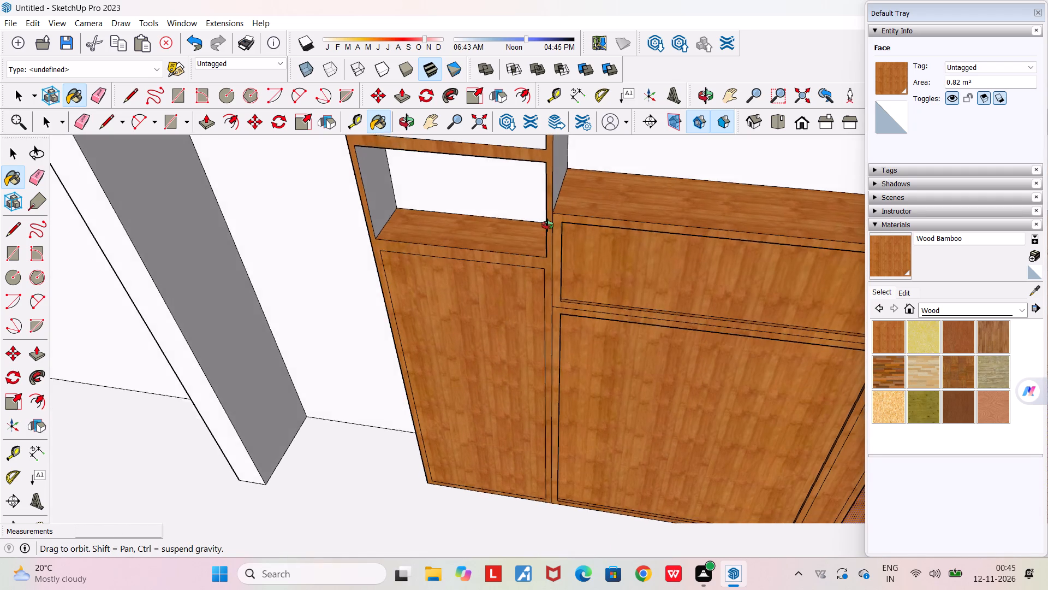
{"action": "middle_click_drag", "start_coordinate": [547, 225], "coordinate": [697, 232]}
{"action": "left_click", "coordinate": [561, 217]}
{"action": "left_click", "coordinate": [557, 184]}
{"action": "middle_click_drag", "start_coordinate": [481, 238], "coordinate": [377, 229]}
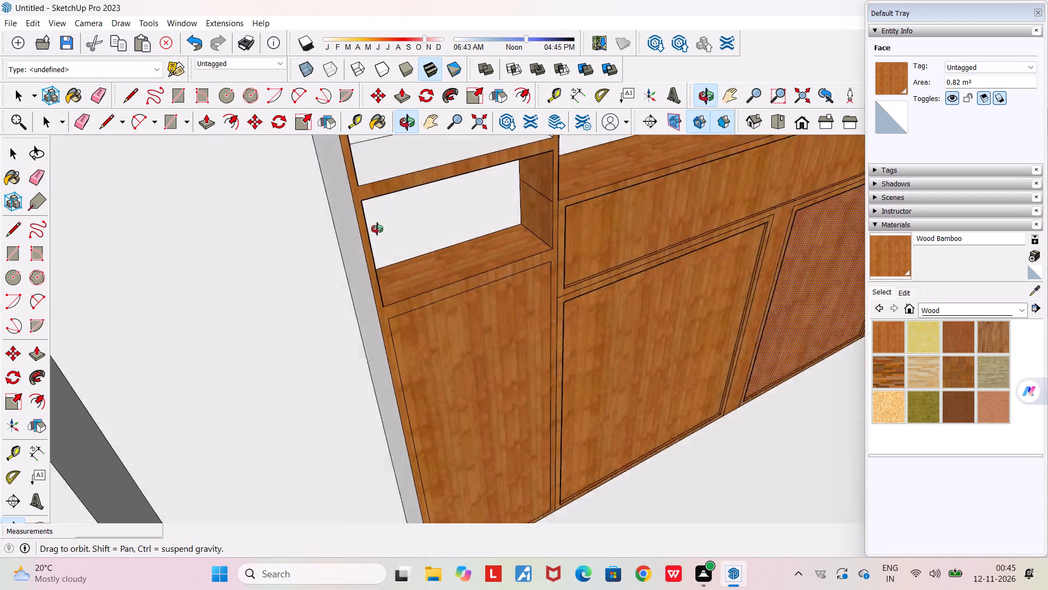
{"action": "middle_click_drag", "start_coordinate": [377, 229], "coordinate": [284, 217]}
{"action": "left_click", "coordinate": [355, 194]}
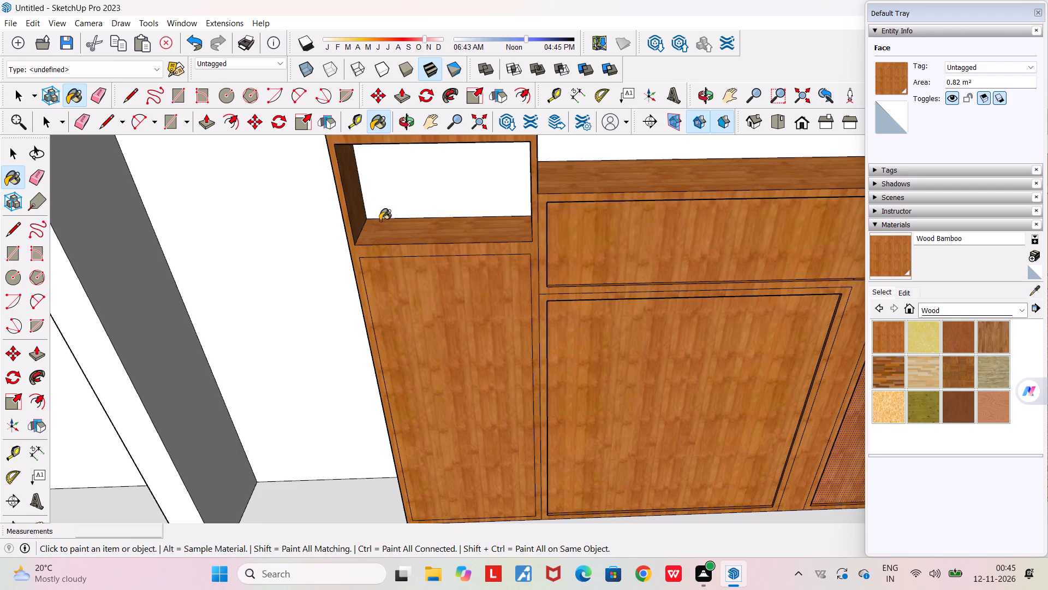
Paint the shelf surface and both inner sides of the left pillar's second compartment from the bottom with Wood Bamboo.
{"action": "middle_click_drag", "start_coordinate": [379, 220], "coordinate": [425, 285]}
{"action": "scroll", "coordinate": [425, 285], "scroll_direction": "down", "scroll_amount": 5}
{"action": "left_click", "coordinate": [407, 219]}
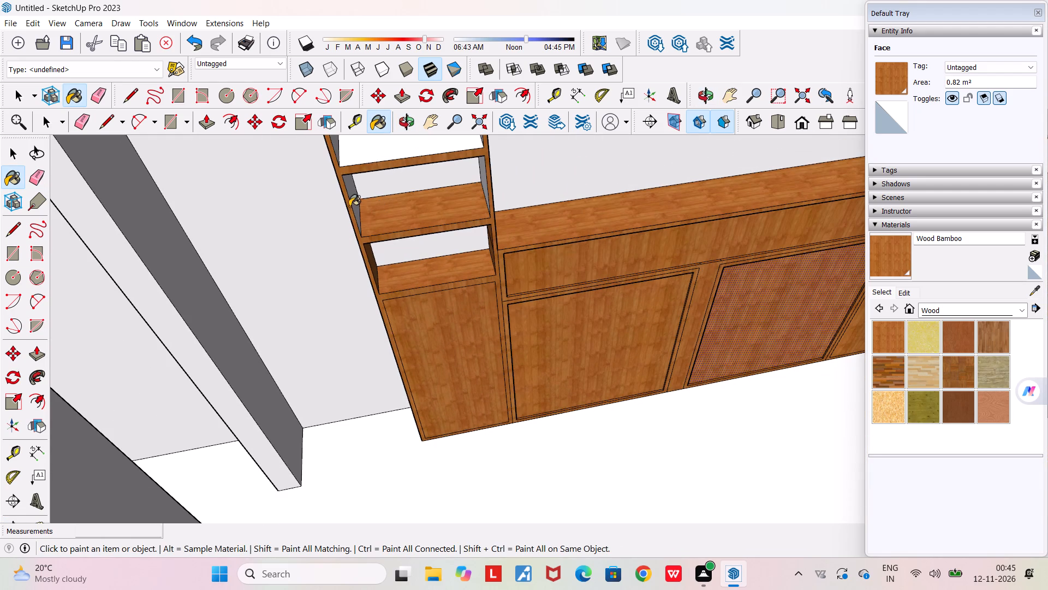
{"action": "left_click", "coordinate": [353, 198]}
{"action": "middle_click_drag", "start_coordinate": [439, 188], "coordinate": [504, 184]}
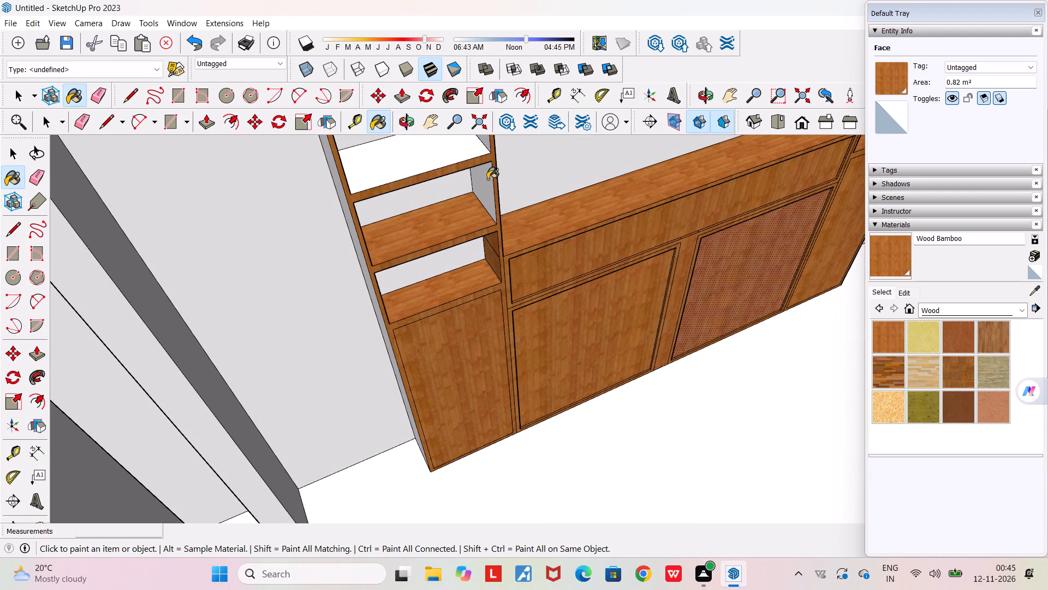
{"action": "left_click", "coordinate": [484, 179]}
Paint the shelf surface and both inner sides of the left pillar's third compartment from the bottom with Wood Bamboo.
{"action": "left_click", "coordinate": [422, 163]}
{"action": "scroll", "coordinate": [454, 178], "scroll_direction": "down", "scroll_amount": 10}
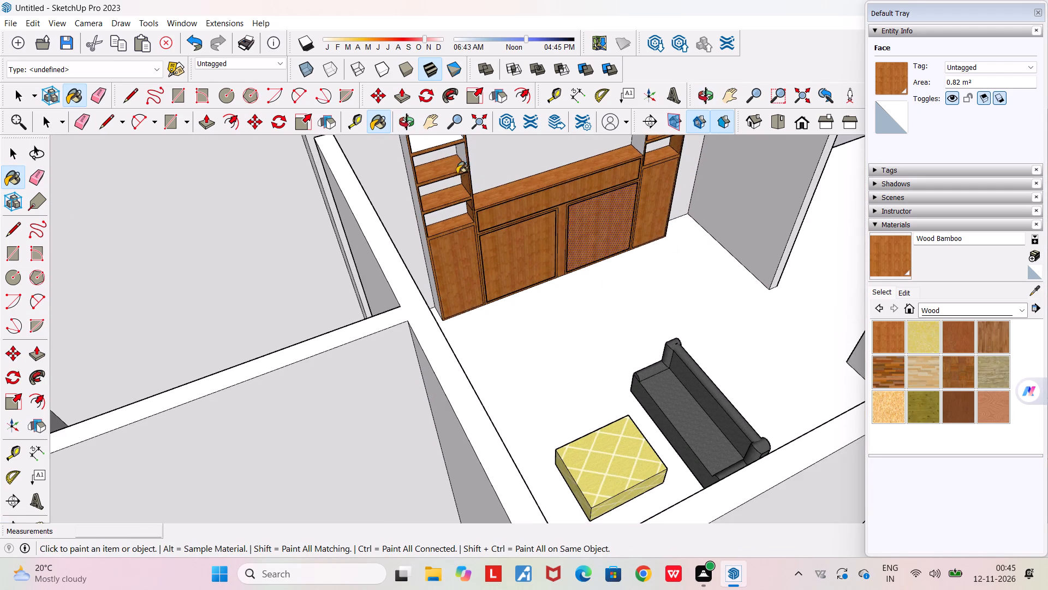
{"action": "scroll", "coordinate": [462, 146], "scroll_direction": "up", "scroll_amount": 15}
{"action": "left_click", "coordinate": [466, 154]}
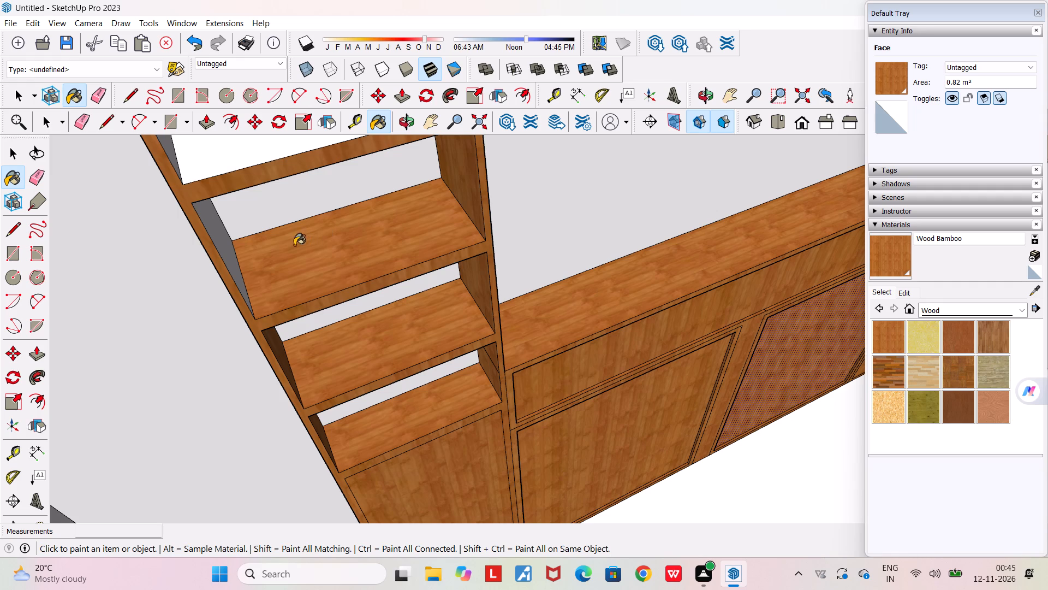
{"action": "left_click", "coordinate": [226, 239]}
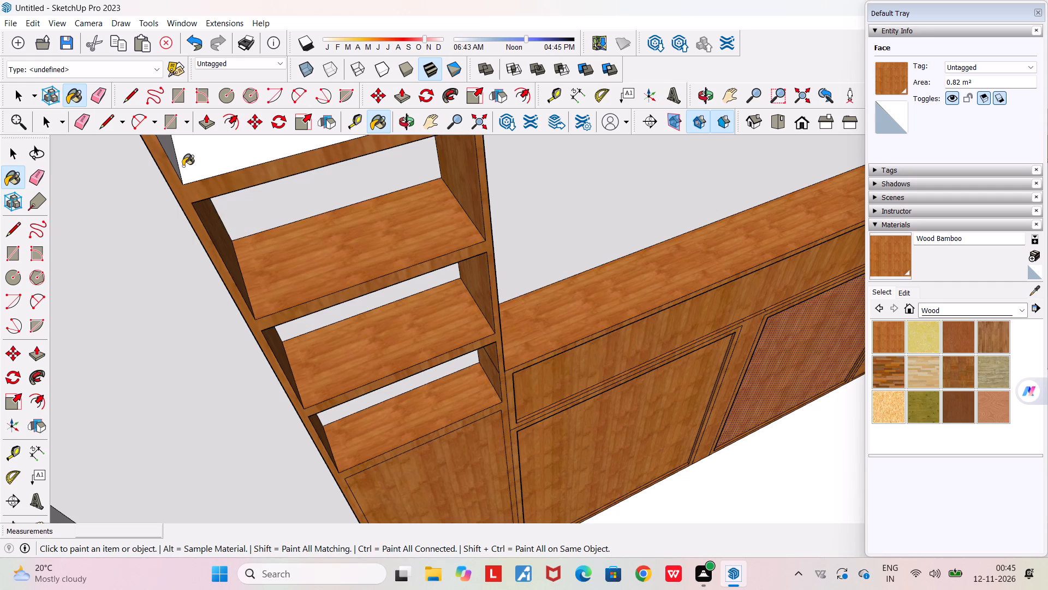
Paint the shelf surface and both inner sides of the left pillar's topmost compartment with Wood Bamboo.
{"action": "left_click", "coordinate": [183, 166]}
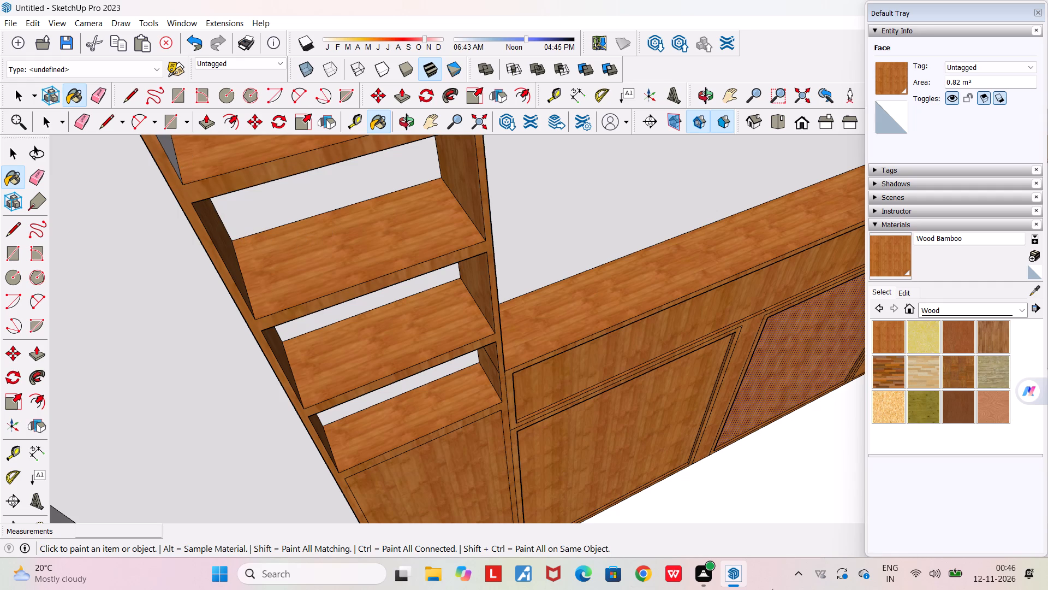
{"action": "left_click", "coordinate": [165, 144]}
{"action": "scroll", "coordinate": [192, 184], "scroll_direction": "down", "scroll_amount": 20}
{"action": "scroll", "coordinate": [192, 184], "scroll_direction": "down", "scroll_amount": 3}
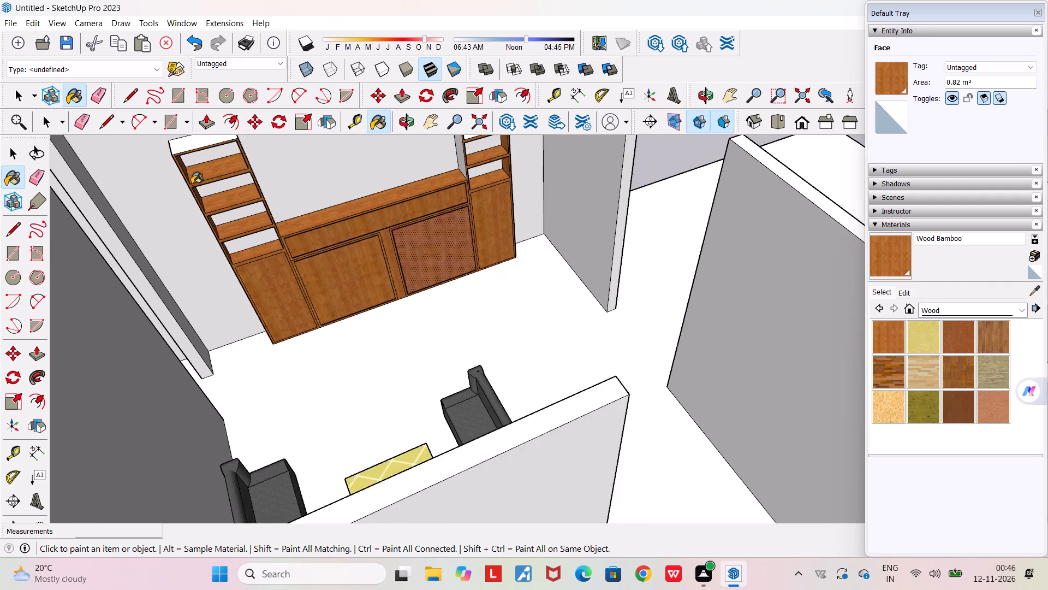
{"action": "scroll", "coordinate": [192, 184], "scroll_direction": "down", "scroll_amount": 2}
{"action": "middle_click_drag", "start_coordinate": [211, 169], "coordinate": [327, 90]}
{"action": "scroll", "coordinate": [112, 226], "scroll_direction": "up", "scroll_amount": 6}
{"action": "scroll", "coordinate": [184, 204], "scroll_direction": "up", "scroll_amount": 3}
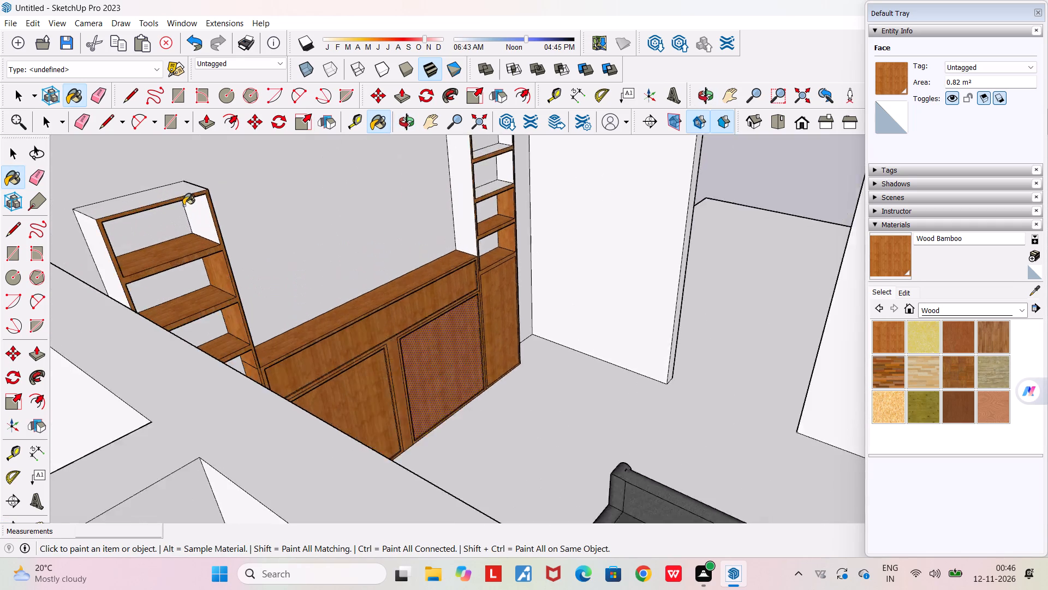
{"action": "scroll", "coordinate": [183, 205], "scroll_direction": "up", "scroll_amount": 9}
{"action": "left_click", "coordinate": [224, 205]}
Paint the left pillar's top face and its outer side away from the central cabinet with Wood Bamboo.
{"action": "left_click", "coordinate": [163, 151]}
{"action": "scroll", "coordinate": [156, 179], "scroll_direction": "down", "scroll_amount": 4}
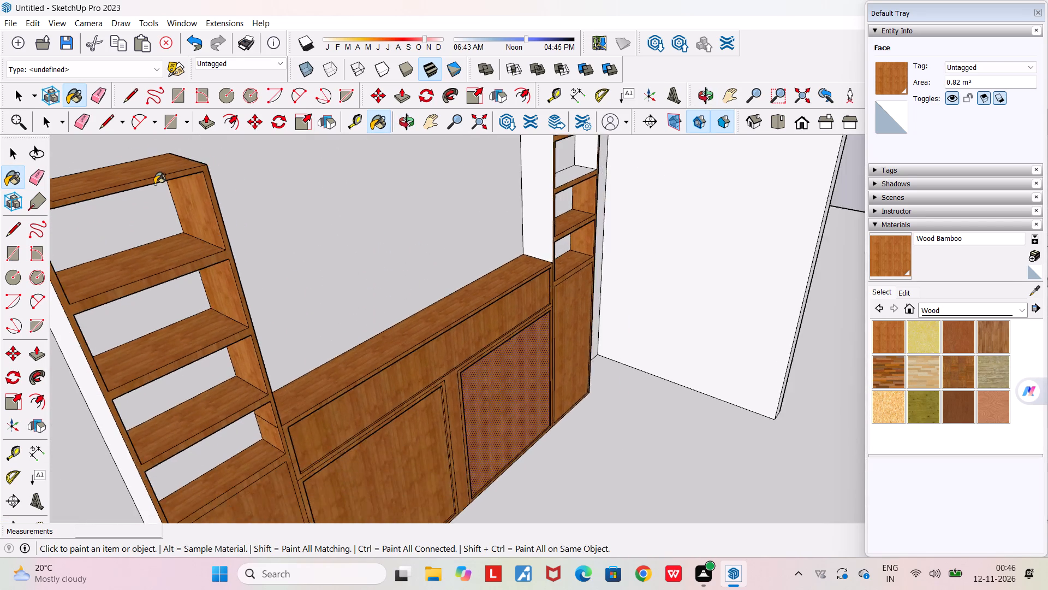
{"action": "scroll", "coordinate": [154, 184], "scroll_direction": "down", "scroll_amount": 11}
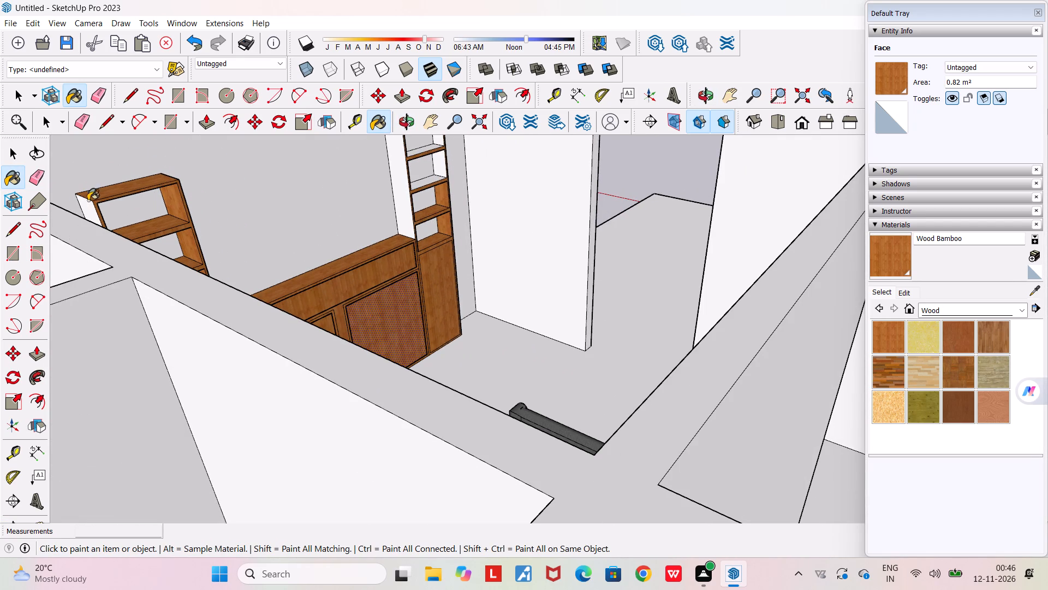
{"action": "left_click", "coordinate": [87, 203]}
Paint the right pillar's side face above the central cabinet and its top face with Wood Bamboo.
{"action": "middle_click_drag", "start_coordinate": [134, 219], "coordinate": [86, 276]}
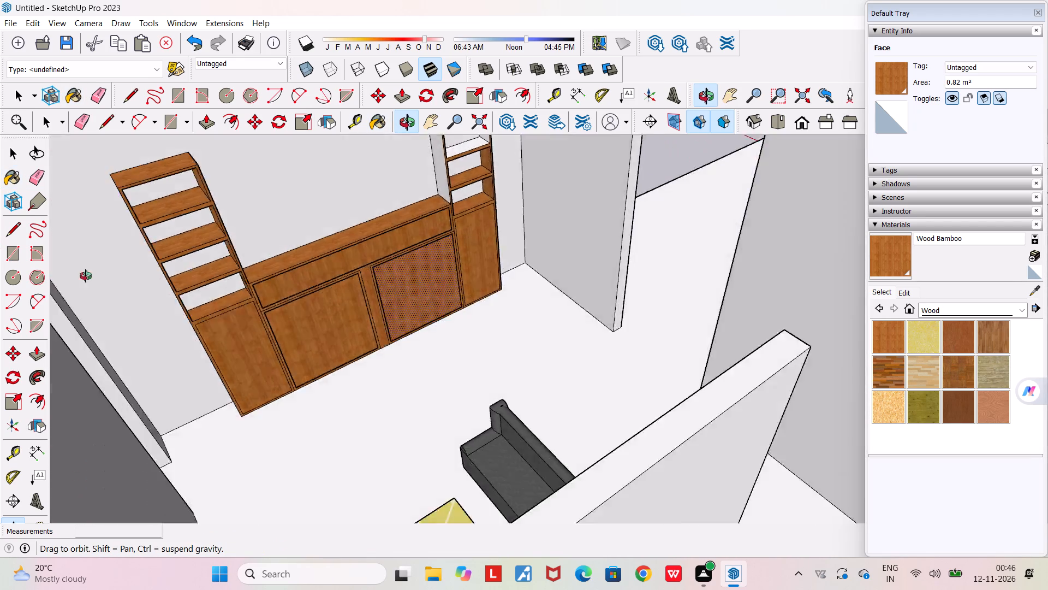
{"action": "middle_click_drag", "start_coordinate": [86, 276], "coordinate": [242, 263]}
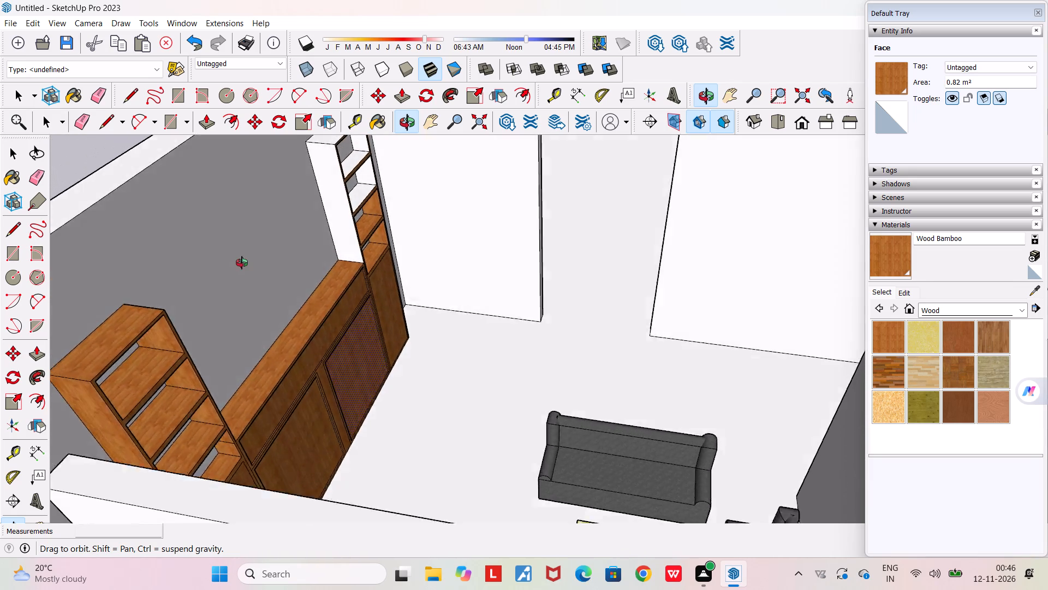
{"action": "middle_click_drag", "start_coordinate": [242, 263], "coordinate": [330, 286]}
{"action": "left_click", "coordinate": [299, 231]}
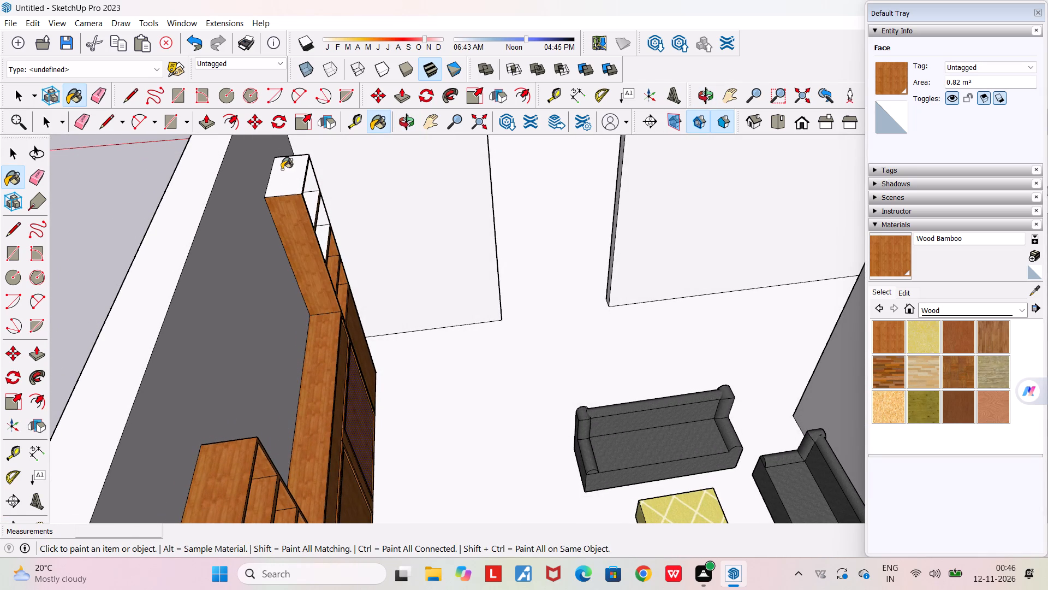
{"action": "left_click", "coordinate": [285, 180]}
Paint the right pillar's outer side face away from the central cabinet with Wood Bamboo.
{"action": "middle_click_drag", "start_coordinate": [315, 251], "coordinate": [138, 241]}
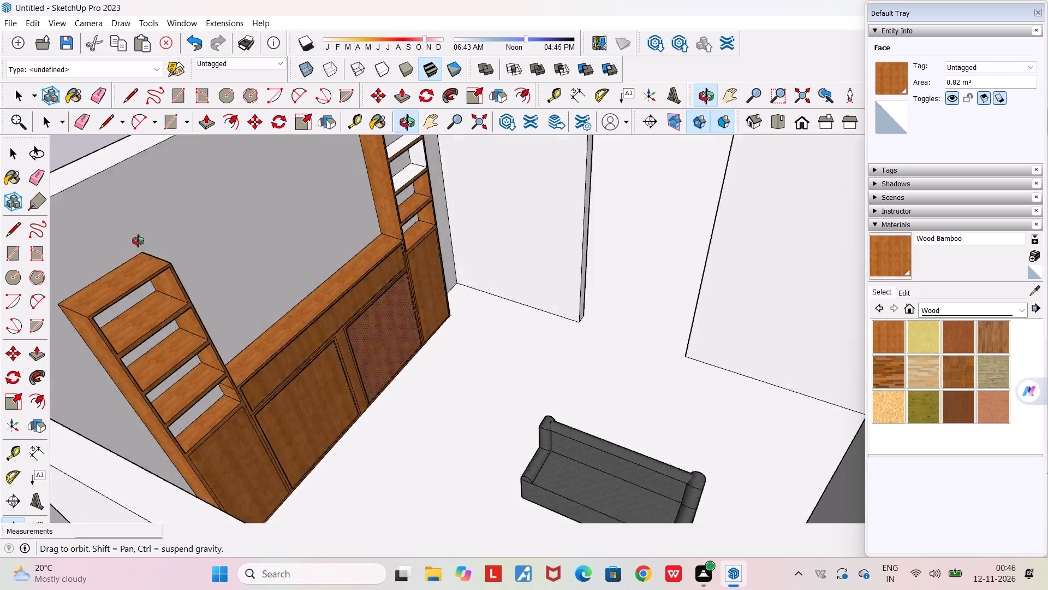
{"action": "middle_click_drag", "start_coordinate": [138, 241], "coordinate": [77, 240]}
{"action": "scroll", "coordinate": [76, 240], "scroll_direction": "down", "scroll_amount": 17}
{"action": "scroll", "coordinate": [249, 180], "scroll_direction": "up", "scroll_amount": 5}
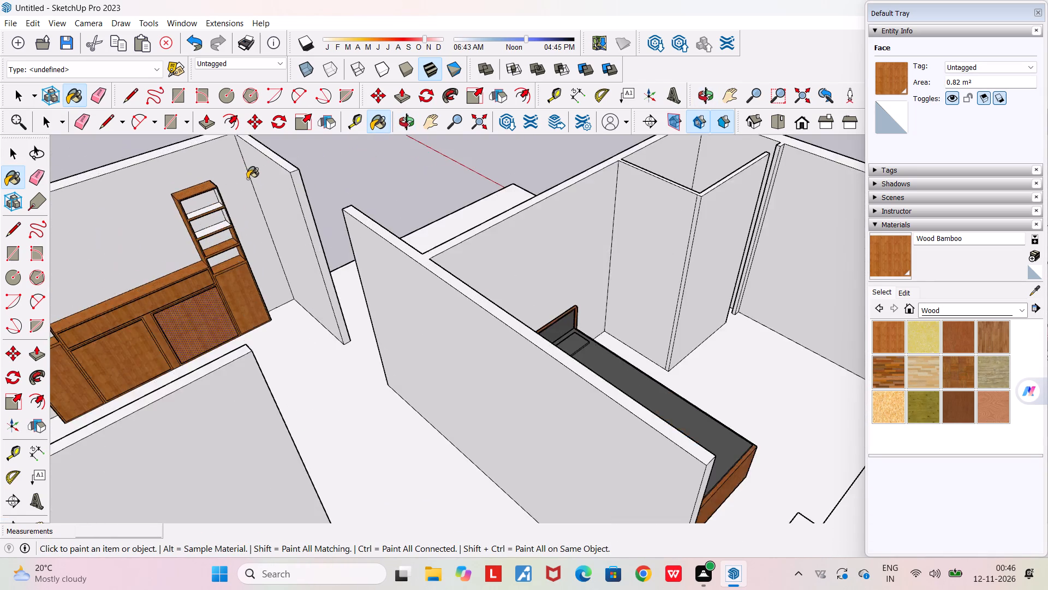
{"action": "scroll", "coordinate": [247, 179], "scroll_direction": "up", "scroll_amount": 8}
{"action": "middle_click_drag", "start_coordinate": [245, 181], "coordinate": [143, 182]}
{"action": "middle_click_drag", "start_coordinate": [259, 195], "coordinate": [257, 197]}
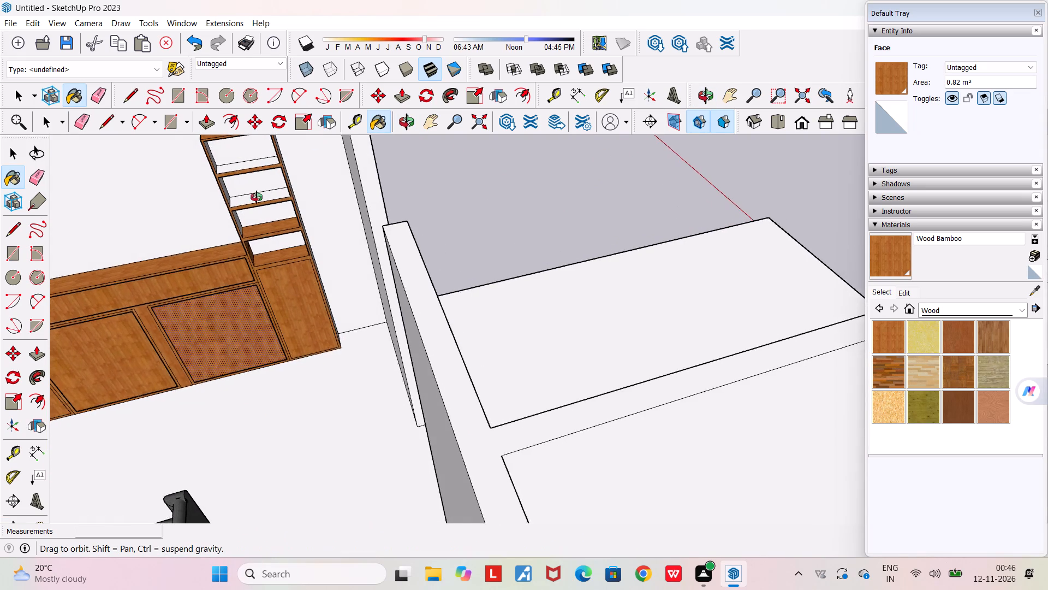
{"action": "middle_click_drag", "start_coordinate": [257, 197], "coordinate": [285, 340]}
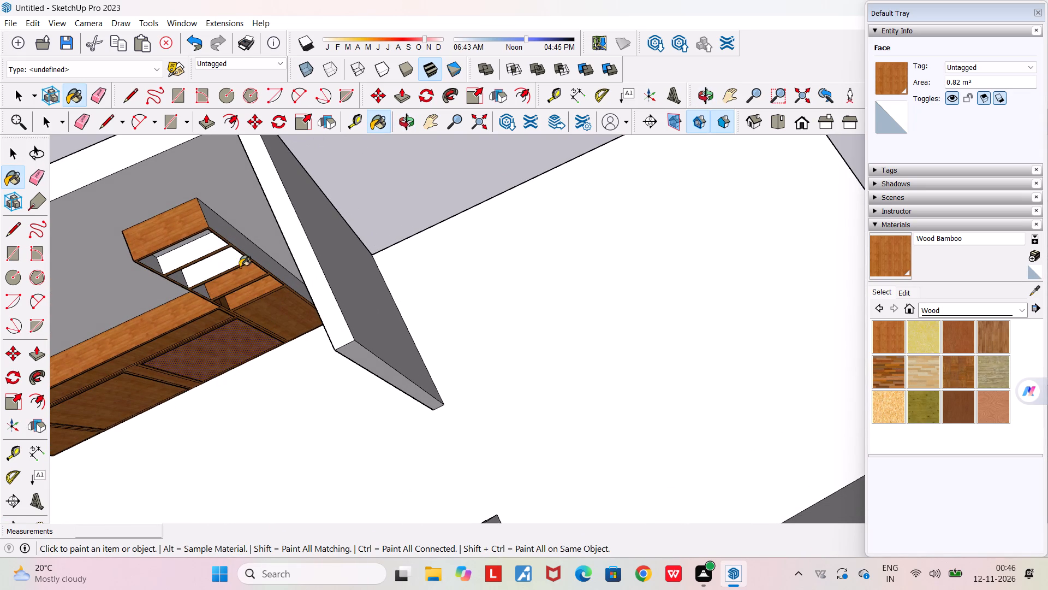
{"action": "scroll", "coordinate": [209, 223], "scroll_direction": "up", "scroll_amount": 11}
{"action": "left_click", "coordinate": [219, 220]}
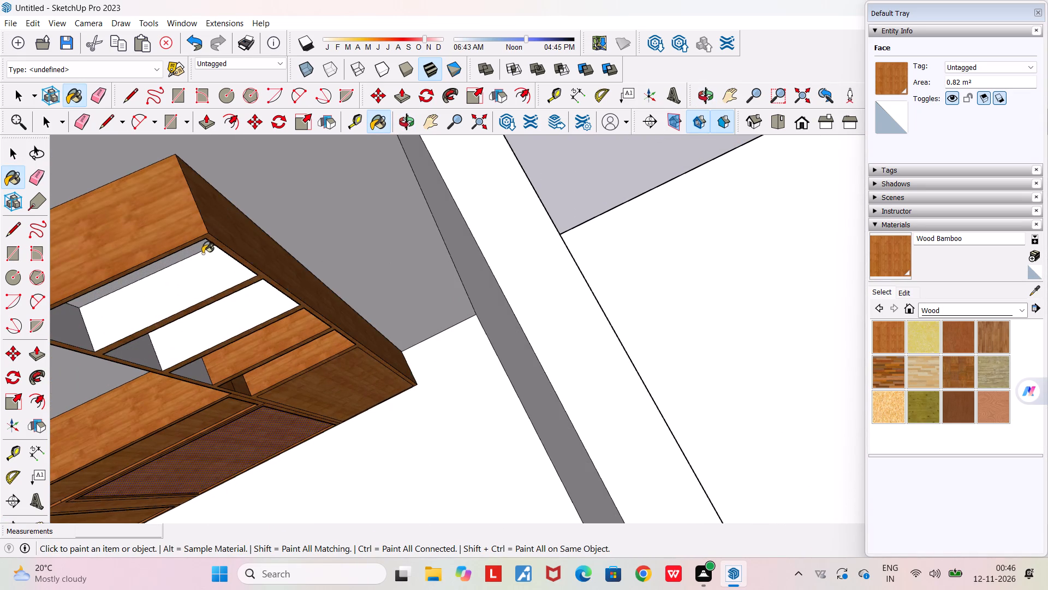
Paint the shelves and the inner sides away from the cabinet in the right pillar's two upper compartments with Wood Bamboo.
{"action": "middle_click_drag", "start_coordinate": [221, 200], "coordinate": [360, 29]}
{"action": "left_click", "coordinate": [248, 217]}
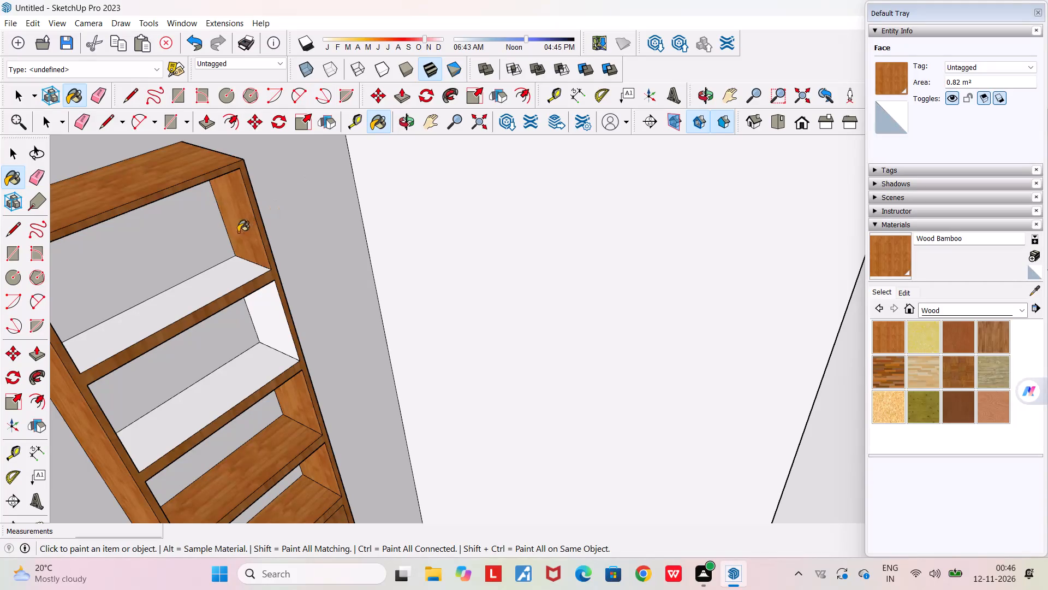
{"action": "left_click", "coordinate": [215, 278]}
{"action": "left_click", "coordinate": [270, 311]}
{"action": "left_click", "coordinate": [224, 371]}
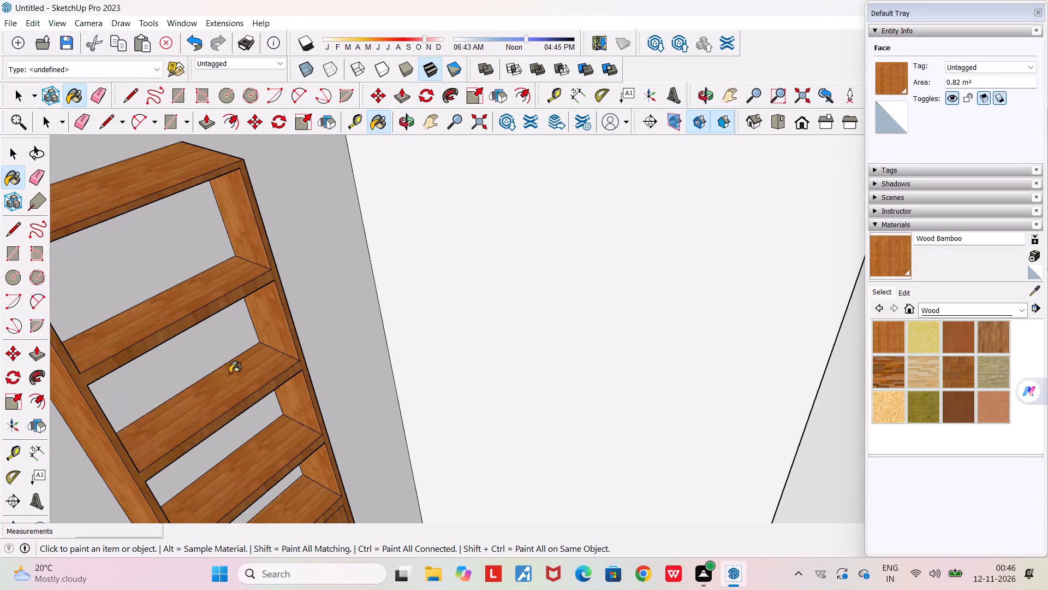
Paint the cabinet-side inner faces of the right pillar's three upper compartments with Wood Bamboo.
{"action": "middle_click_drag", "start_coordinate": [233, 374], "coordinate": [0, 363]}
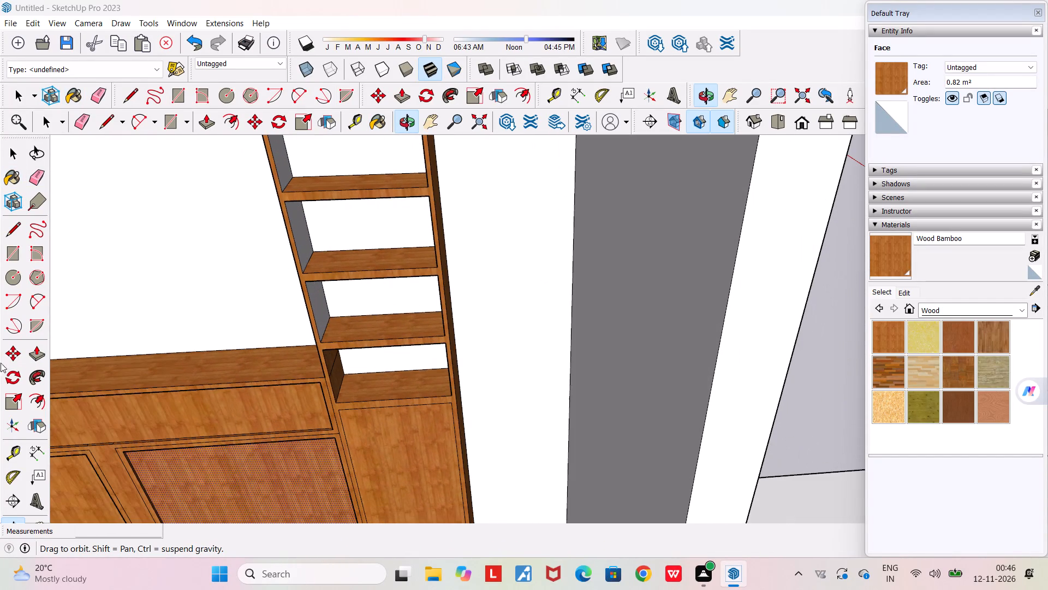
{"action": "scroll", "coordinate": [288, 150], "scroll_direction": "up", "scroll_amount": 6}
{"action": "left_click", "coordinate": [279, 154]}
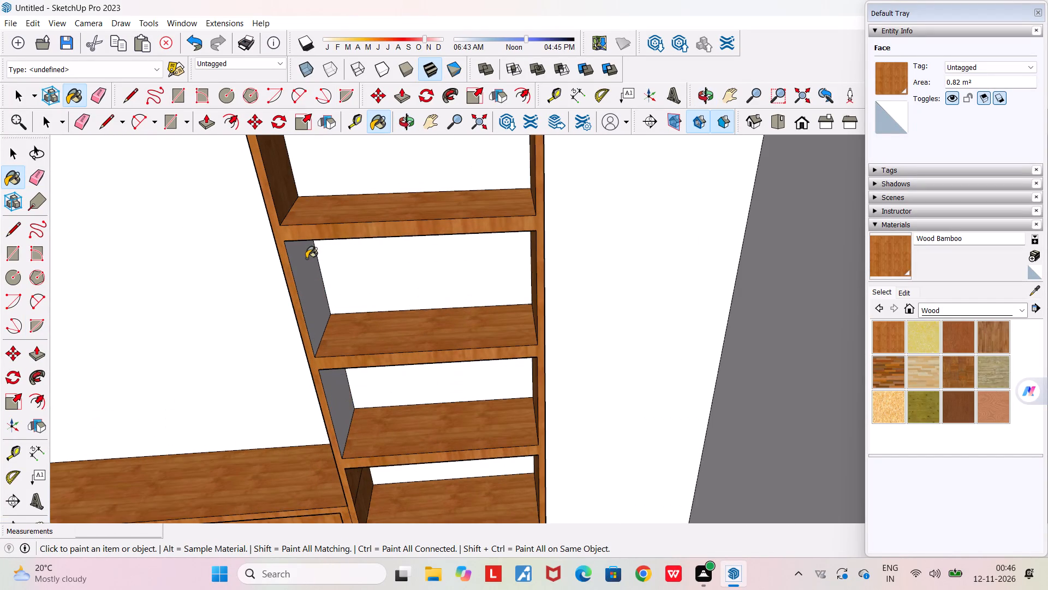
{"action": "left_click", "coordinate": [306, 258]}
{"action": "left_click", "coordinate": [332, 395]}
{"action": "middle_click_drag", "start_coordinate": [329, 360], "coordinate": [336, 284]}
{"action": "scroll", "coordinate": [336, 284], "scroll_direction": "down", "scroll_amount": 11}
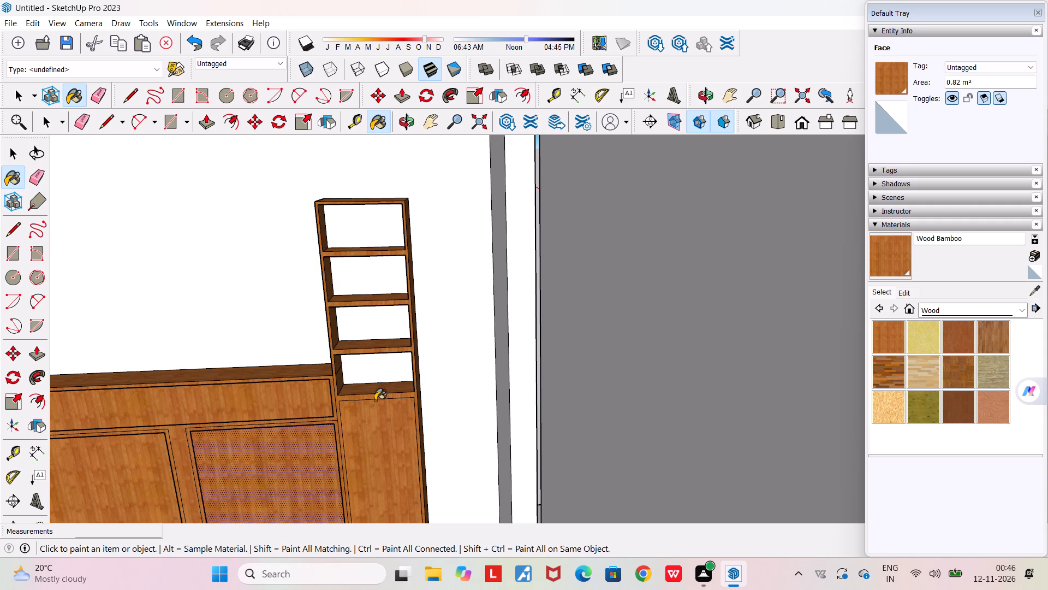
{"action": "key", "text": "Escape"}
Paint the left pillar's side face above the central cabinet with Wood Bamboo.
{"action": "middle_click_drag", "start_coordinate": [374, 400], "coordinate": [295, 497]}
{"action": "scroll", "coordinate": [296, 498], "scroll_direction": "down", "scroll_amount": 5}
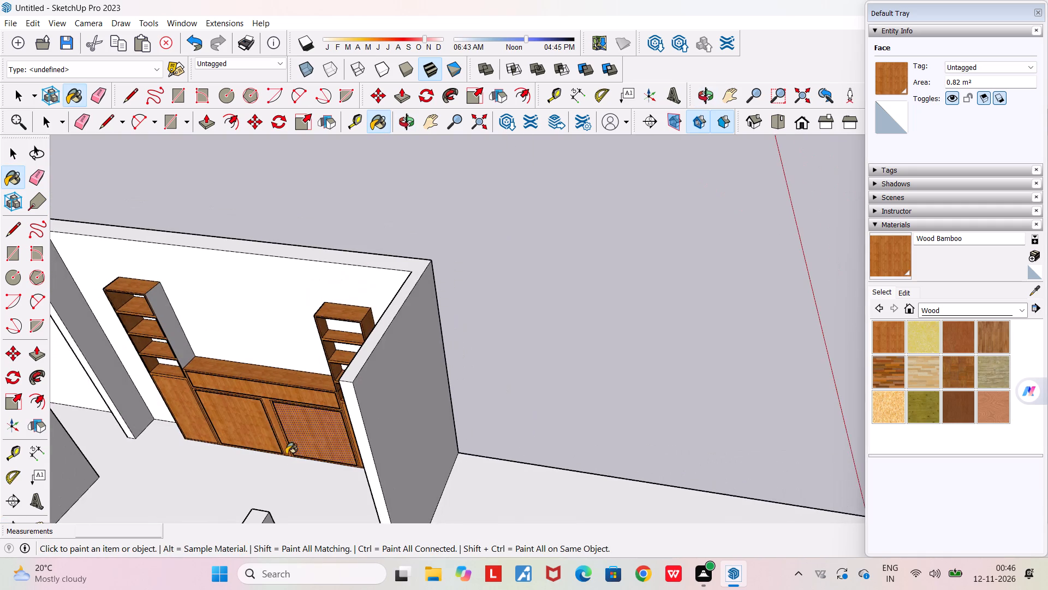
{"action": "scroll", "coordinate": [276, 435], "scroll_direction": "down", "scroll_amount": 3}
{"action": "scroll", "coordinate": [187, 362], "scroll_direction": "up", "scroll_amount": 5}
{"action": "left_click", "coordinate": [200, 353]}
Examine the painted wall unit and its surroundings from several angles for any unpainted faces.
{"action": "scroll", "coordinate": [257, 464], "scroll_direction": "up", "scroll_amount": 1}
{"action": "middle_click_drag", "start_coordinate": [261, 469], "coordinate": [281, 333]}
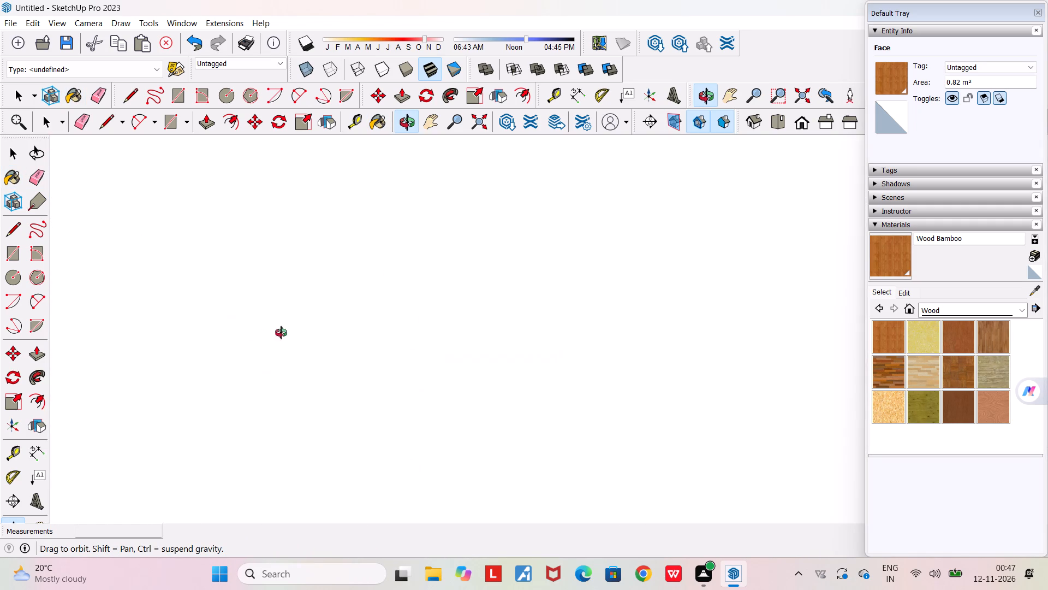
{"action": "middle_click_drag", "start_coordinate": [281, 333], "coordinate": [435, 379]}
{"action": "scroll", "coordinate": [435, 379], "scroll_direction": "down", "scroll_amount": 7}
{"action": "middle_click_drag", "start_coordinate": [393, 408], "coordinate": [592, 461]}
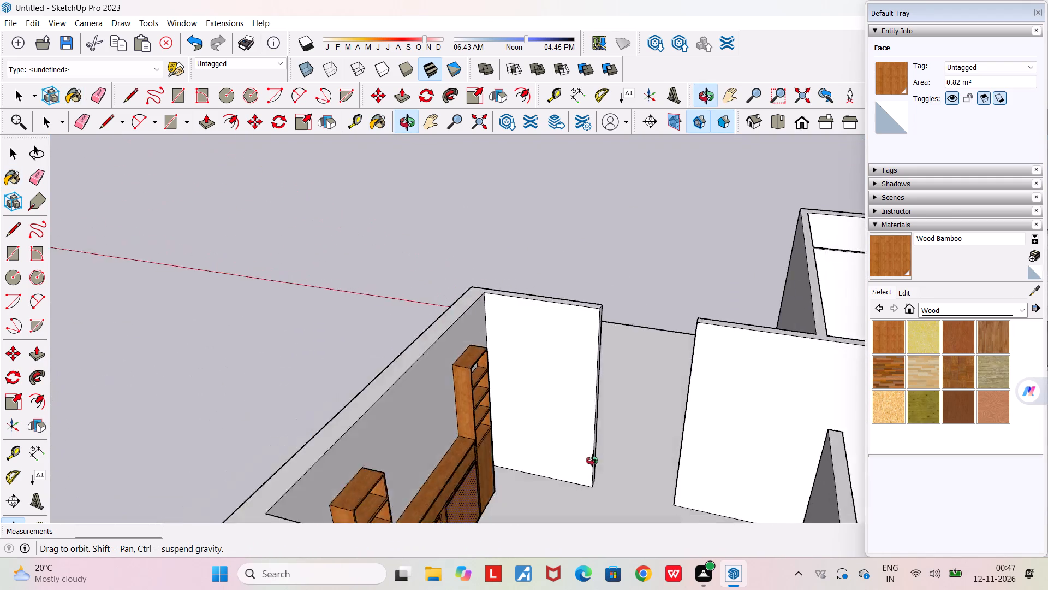
{"action": "middle_click_drag", "start_coordinate": [592, 461], "coordinate": [388, 534]}
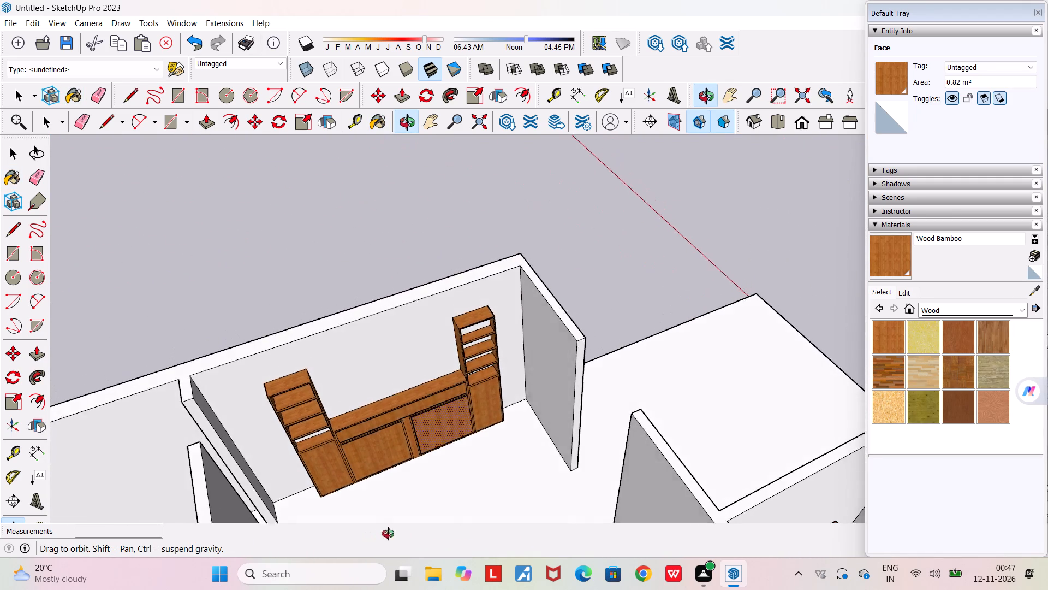
{"action": "middle_click_drag", "start_coordinate": [388, 534], "coordinate": [545, 428]}
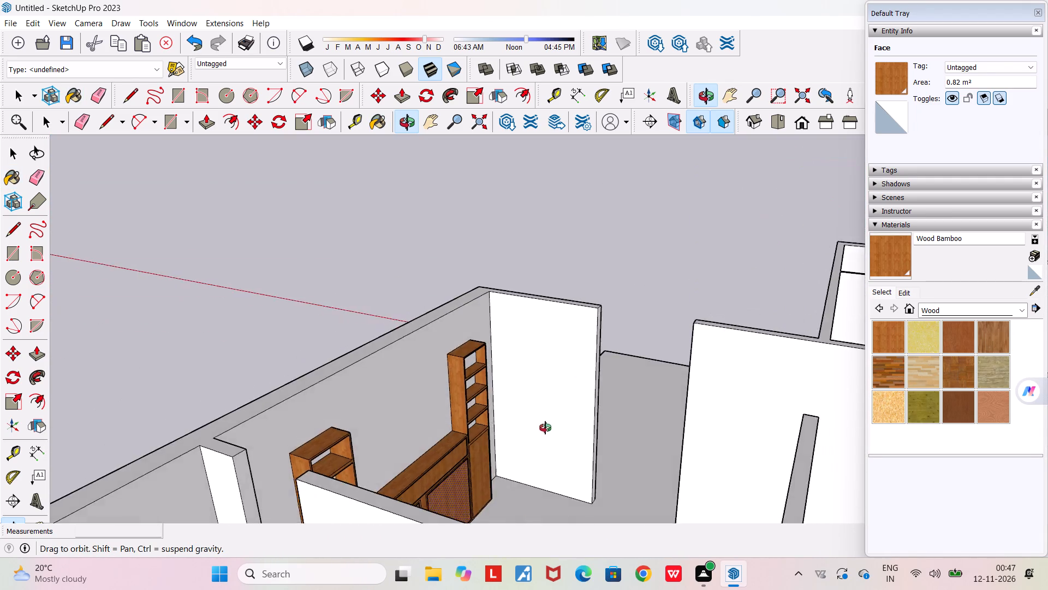
{"action": "middle_click_drag", "start_coordinate": [545, 428], "coordinate": [149, 589]}
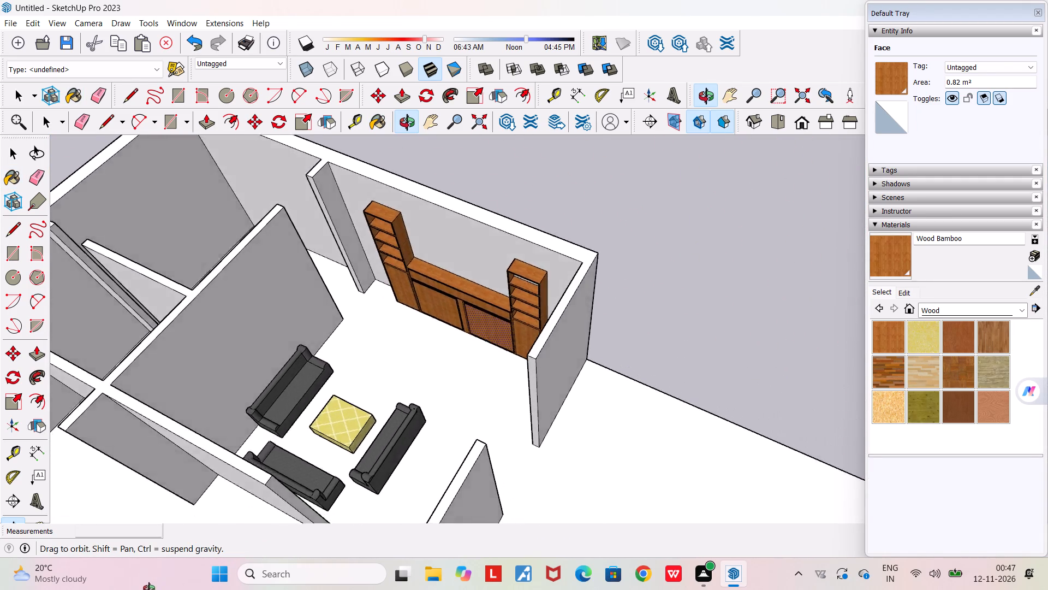
{"action": "middle_click_drag", "start_coordinate": [149, 589], "coordinate": [132, 428]}
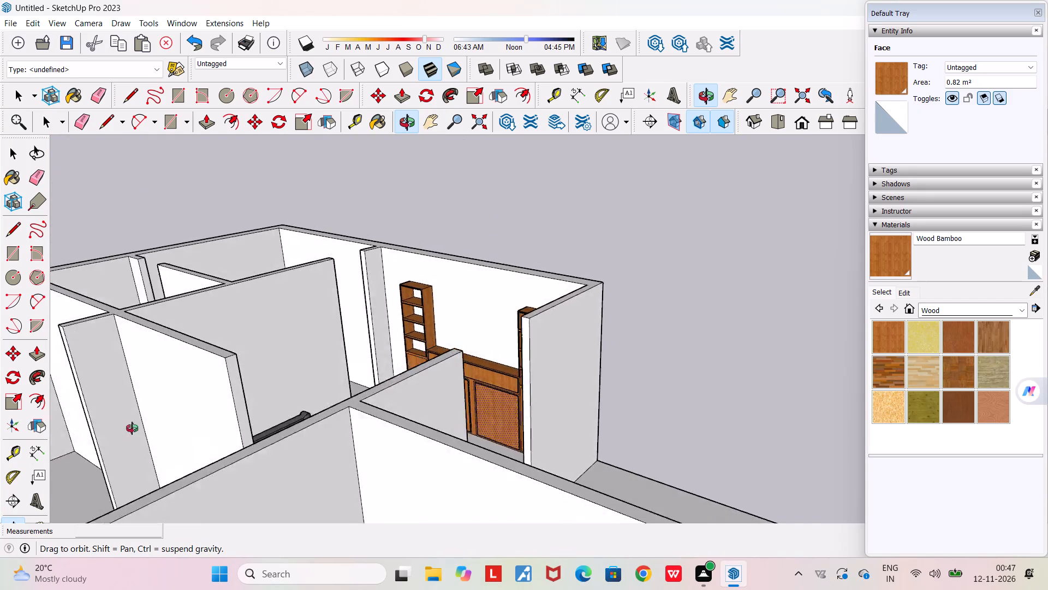
{"action": "middle_click_drag", "start_coordinate": [132, 428], "coordinate": [283, 469]}
{"action": "scroll", "coordinate": [283, 469], "scroll_direction": "down", "scroll_amount": 5}
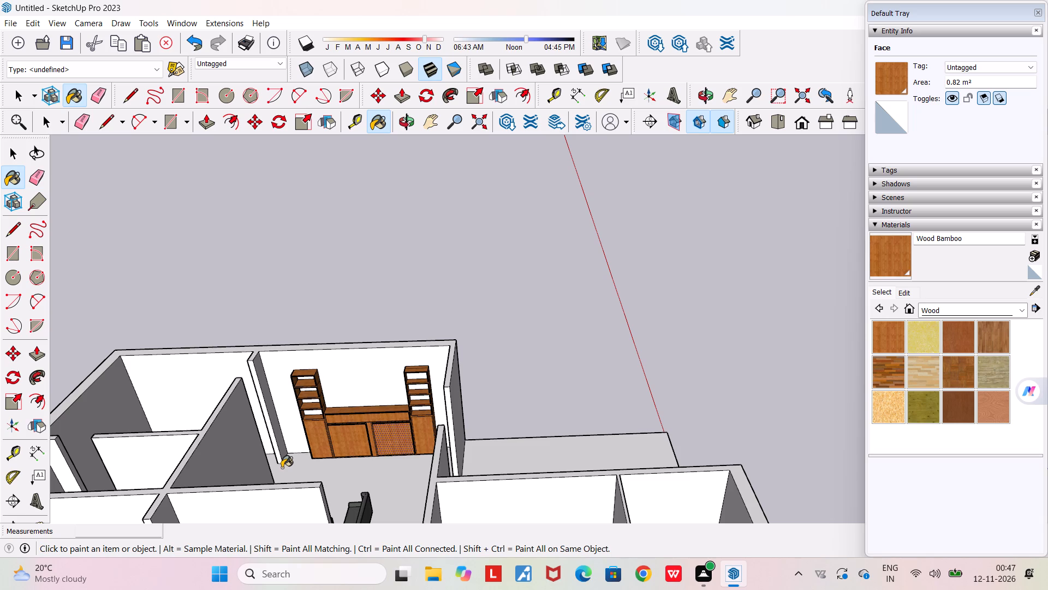
{"action": "key", "text": "Escape"}
{"action": "scroll", "coordinate": [282, 465], "scroll_direction": "down", "scroll_amount": 3}
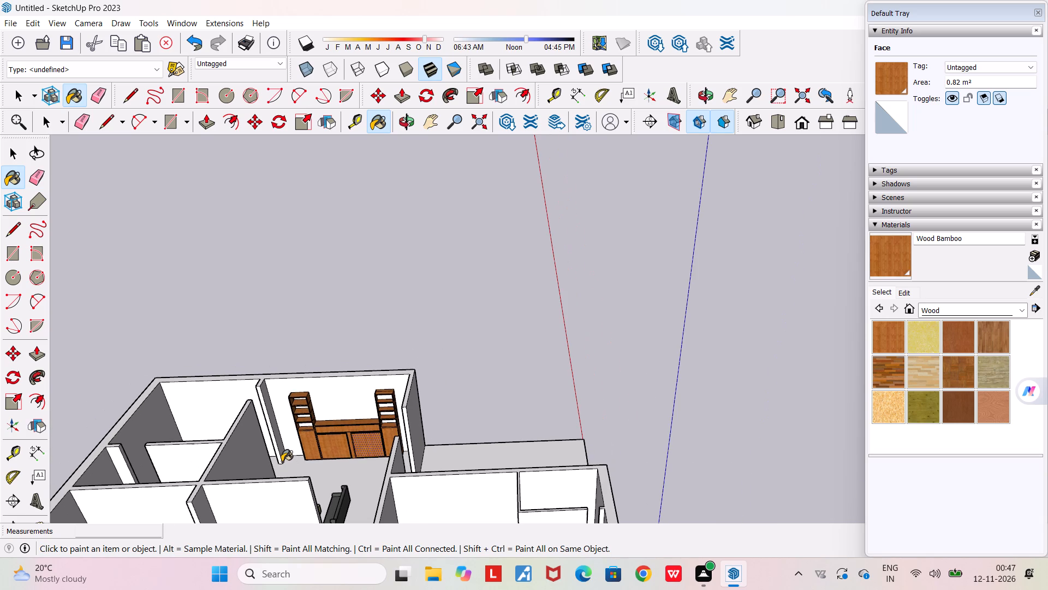
End painting and clear the selection of the cabinet's right door face.
{"action": "left_click", "coordinate": [348, 332]}
{"action": "key", "text": "space"}
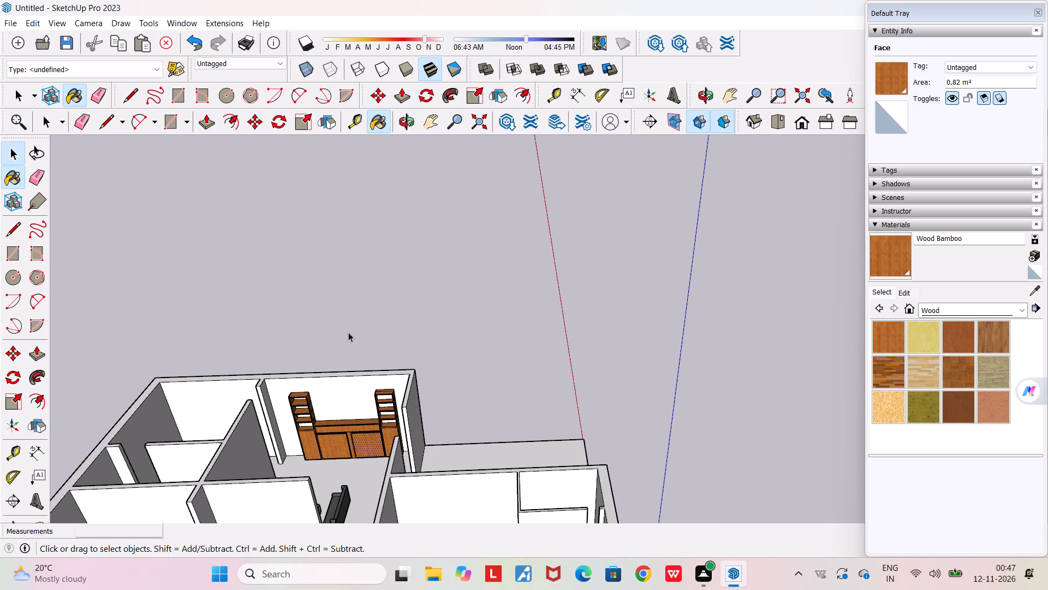
{"action": "key", "text": "space"}
{"action": "left_click", "coordinate": [348, 332]}
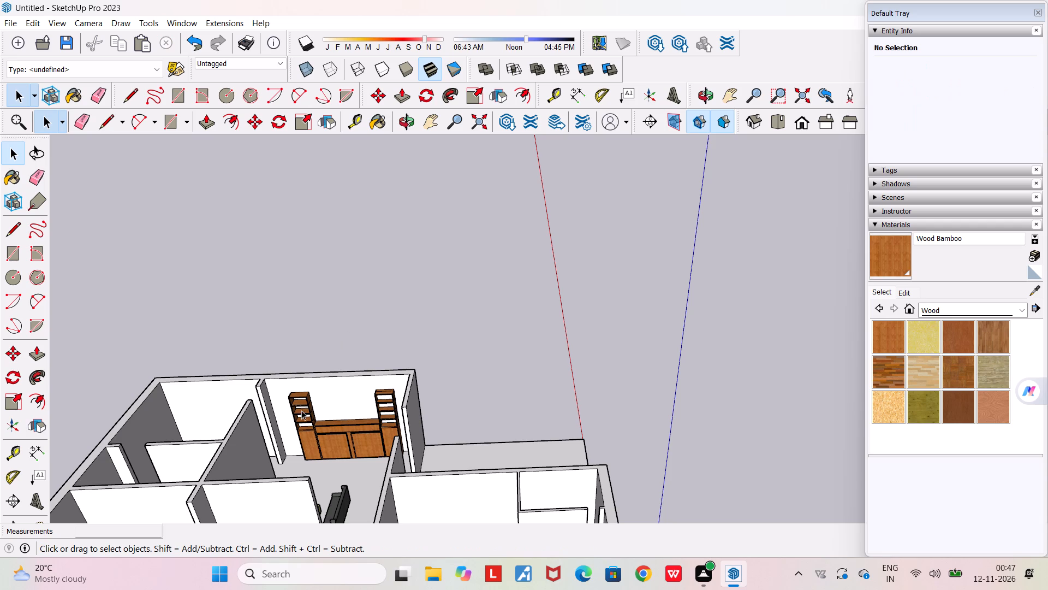
Erase the vertical seam between the left pillar and the cabinet and the outer outline edge above the left door.
{"action": "scroll", "coordinate": [282, 451], "scroll_direction": "up", "scroll_amount": 9}
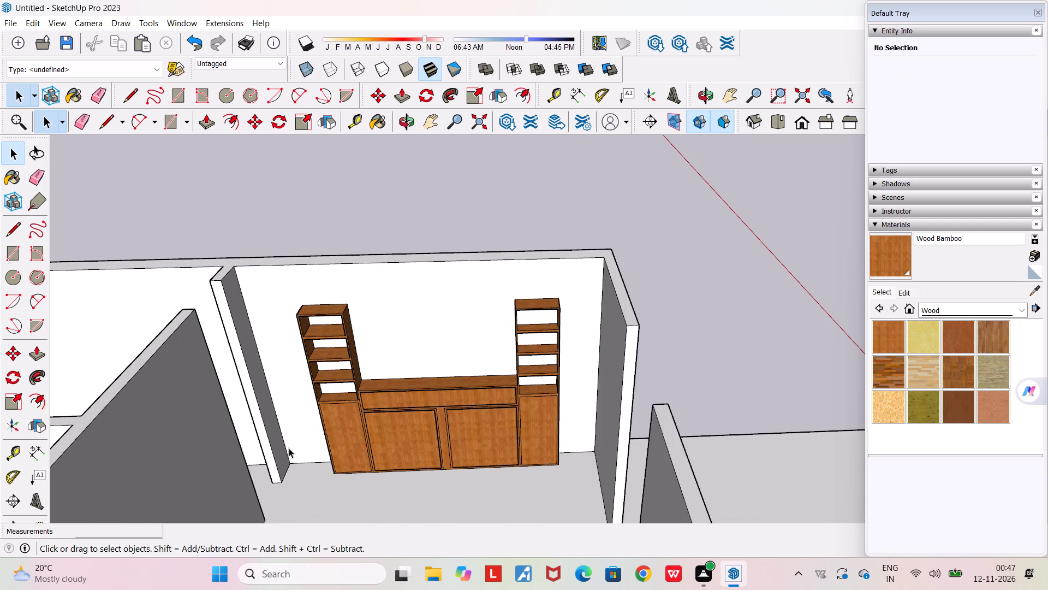
{"action": "scroll", "coordinate": [289, 448], "scroll_direction": "up", "scroll_amount": 5}
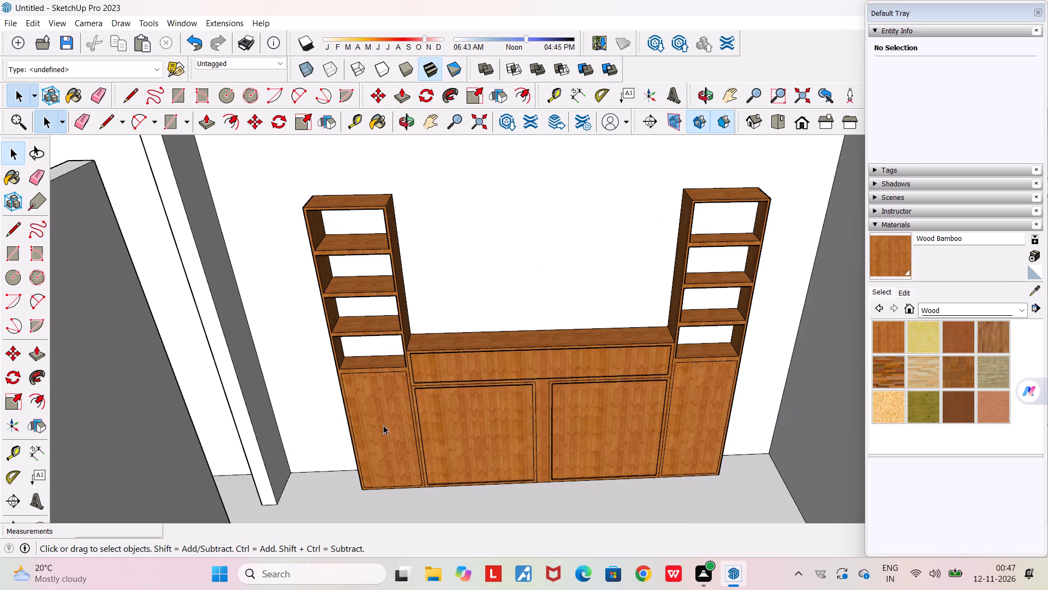
{"action": "scroll", "coordinate": [388, 422], "scroll_direction": "up", "scroll_amount": 5}
{"action": "scroll", "coordinate": [425, 386], "scroll_direction": "up", "scroll_amount": 6}
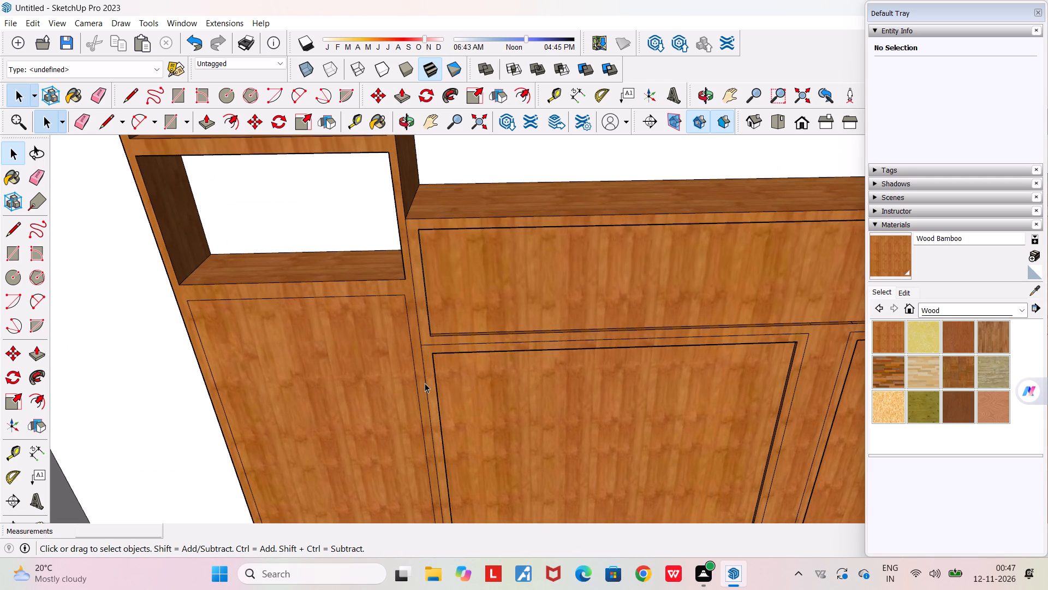
{"action": "key", "text": "e"}
{"action": "left_click_drag", "start_coordinate": [421, 352], "coordinate": [420, 328]}
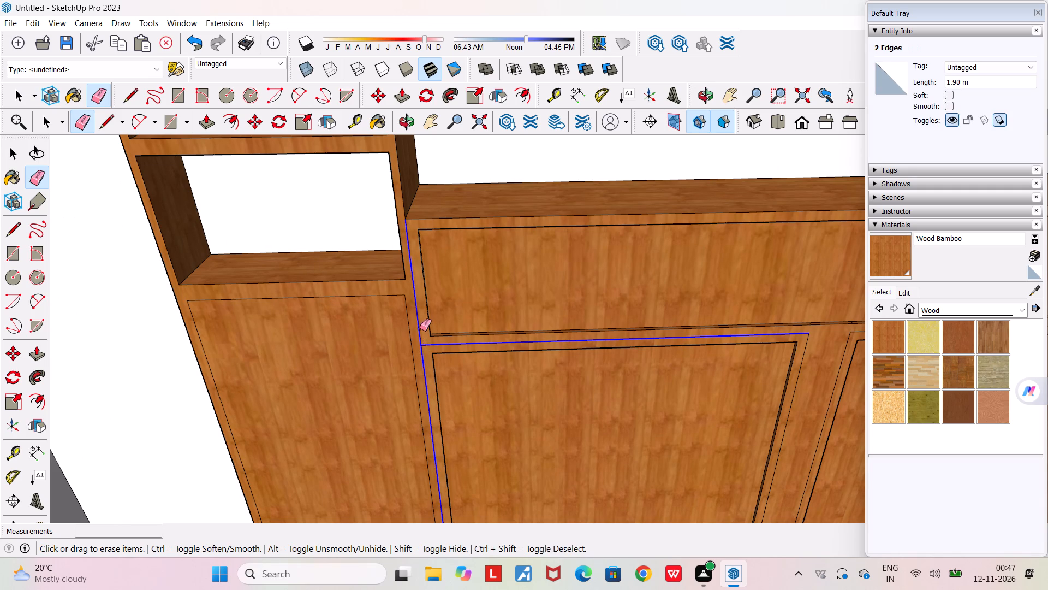
{"action": "left_click_drag", "start_coordinate": [420, 328], "coordinate": [420, 328]}
Erase the leftover outline edge beside the left door at the cabinet's middle and the right door's outer side and top outlines.
{"action": "scroll", "coordinate": [420, 328], "scroll_direction": "down", "scroll_amount": 10}
{"action": "scroll", "coordinate": [585, 337], "scroll_direction": "up", "scroll_amount": 12}
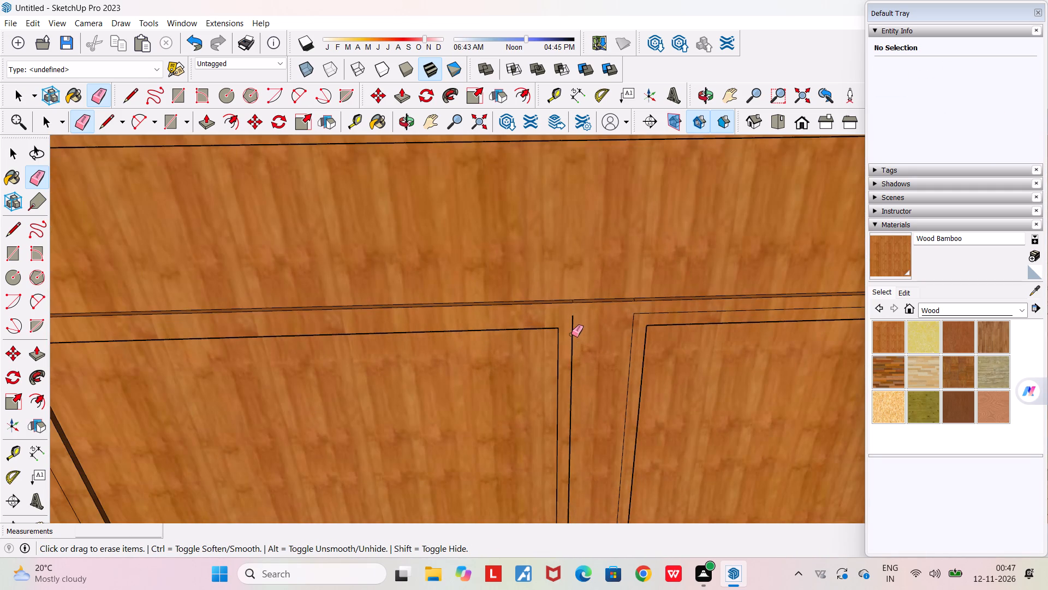
{"action": "left_click", "coordinate": [572, 336]}
{"action": "left_click_drag", "start_coordinate": [627, 331], "coordinate": [644, 314]}
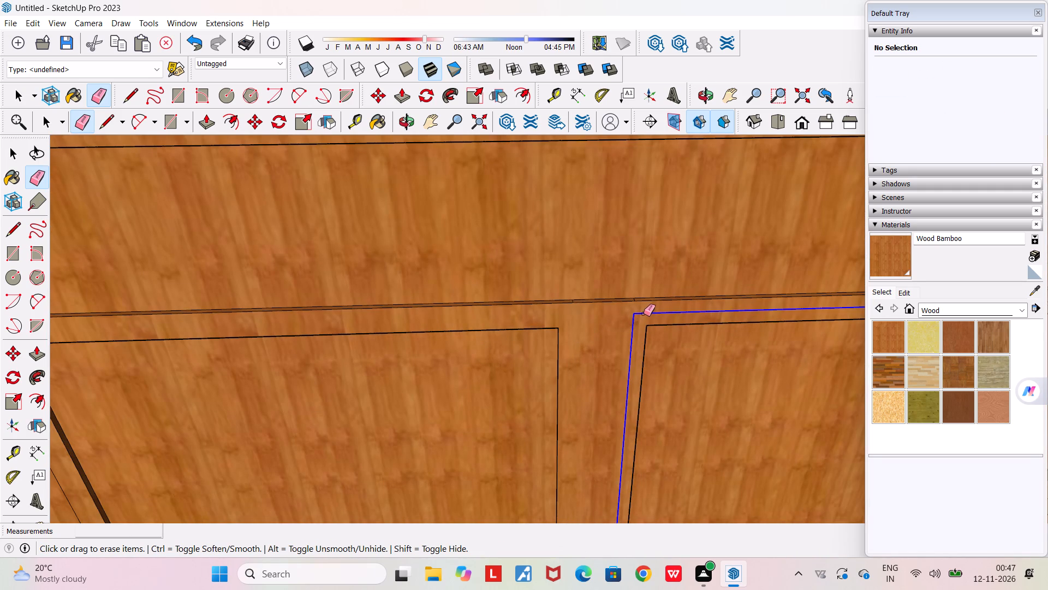
Erase the two short edges crossing the narrow groove beneath the cabinet's long drawer panel.
{"action": "scroll", "coordinate": [612, 298], "scroll_direction": "up", "scroll_amount": 5}
{"action": "scroll", "coordinate": [568, 294], "scroll_direction": "up", "scroll_amount": 10}
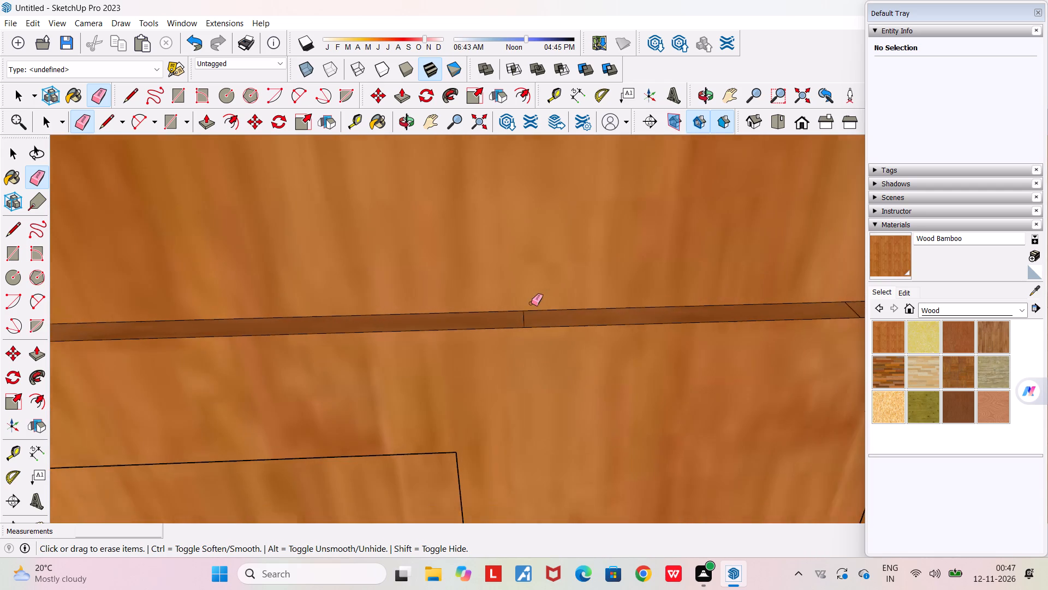
{"action": "scroll", "coordinate": [531, 303], "scroll_direction": "up", "scroll_amount": 2}
{"action": "left_click_drag", "start_coordinate": [530, 316], "coordinate": [523, 316]}
{"action": "scroll", "coordinate": [523, 315], "scroll_direction": "down", "scroll_amount": 2}
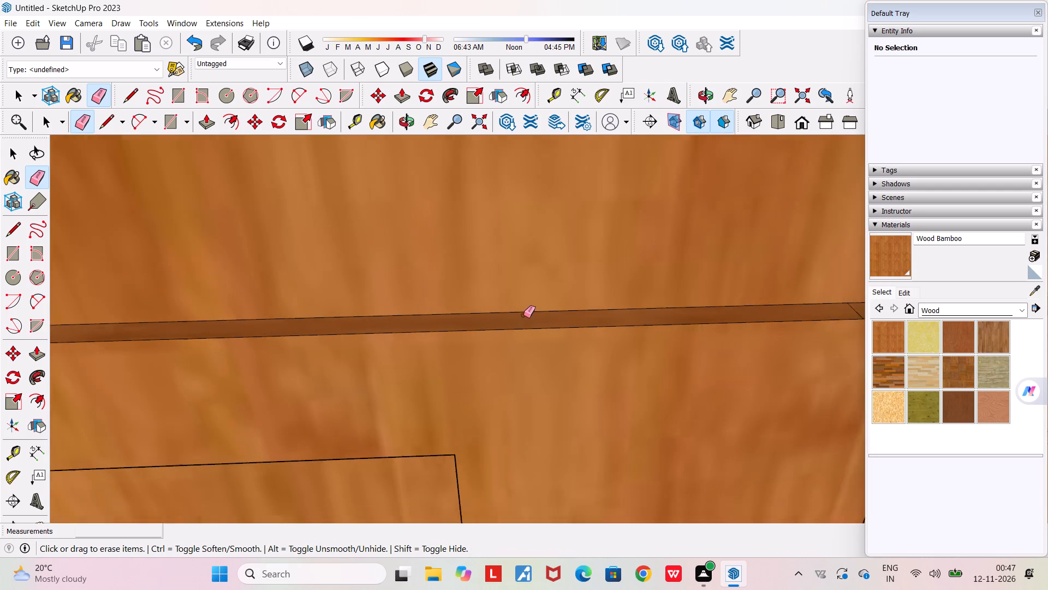
{"action": "scroll", "coordinate": [523, 315], "scroll_direction": "down", "scroll_amount": 4}
{"action": "scroll", "coordinate": [712, 309], "scroll_direction": "up", "scroll_amount": 5}
{"action": "left_click_drag", "start_coordinate": [746, 309], "coordinate": [740, 310]}
{"action": "scroll", "coordinate": [740, 310], "scroll_direction": "down", "scroll_amount": 16}
{"action": "scroll", "coordinate": [735, 305], "scroll_direction": "down", "scroll_amount": 5}
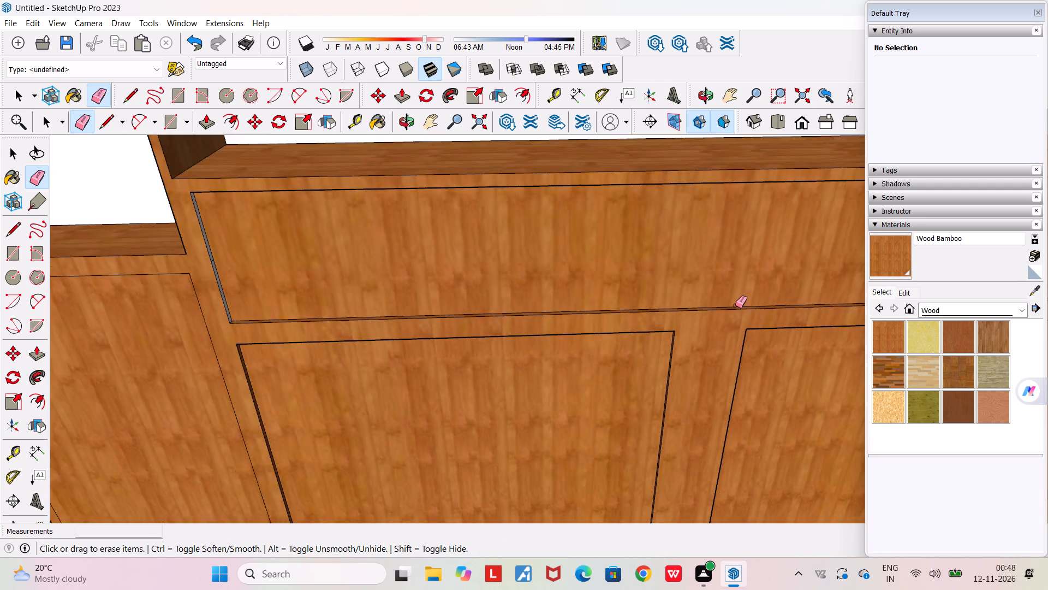
Erase the vertical seam edge between the central cabinet and the right pillar.
{"action": "scroll", "coordinate": [735, 305], "scroll_direction": "down", "scroll_amount": 18}
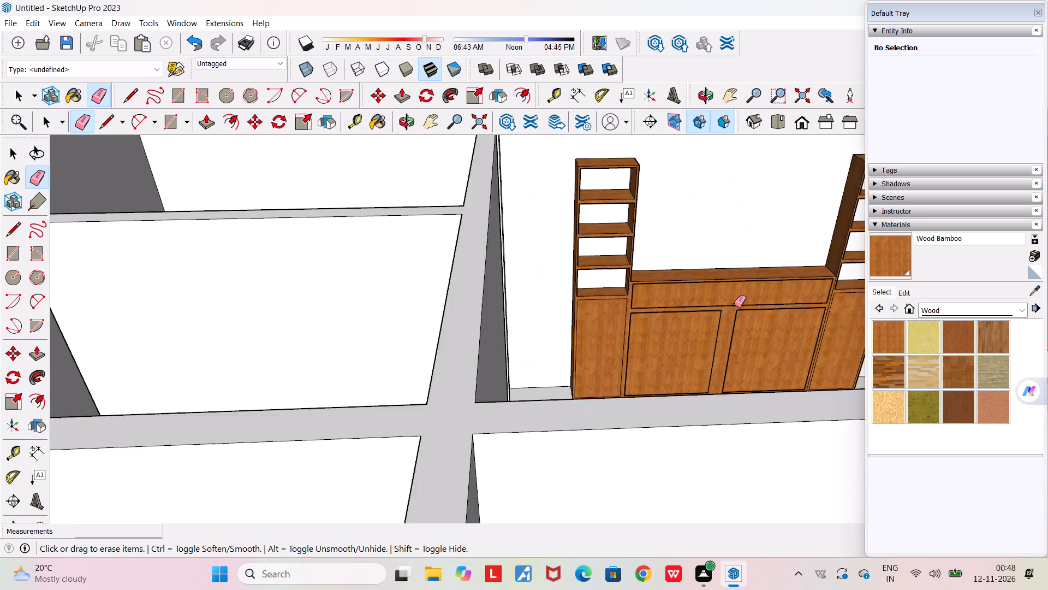
{"action": "scroll", "coordinate": [734, 305], "scroll_direction": "down", "scroll_amount": 1}
{"action": "scroll", "coordinate": [819, 355], "scroll_direction": "up", "scroll_amount": 4}
{"action": "scroll", "coordinate": [816, 306], "scroll_direction": "up", "scroll_amount": 5}
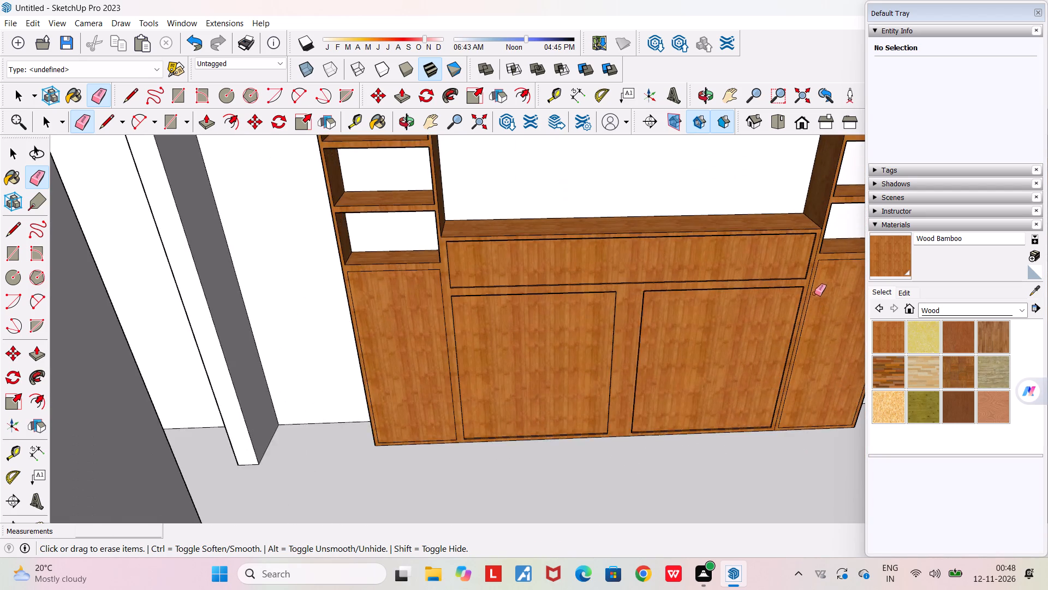
{"action": "scroll", "coordinate": [812, 288], "scroll_direction": "up", "scroll_amount": 9}
{"action": "left_click_drag", "start_coordinate": [809, 288], "coordinate": [799, 286]}
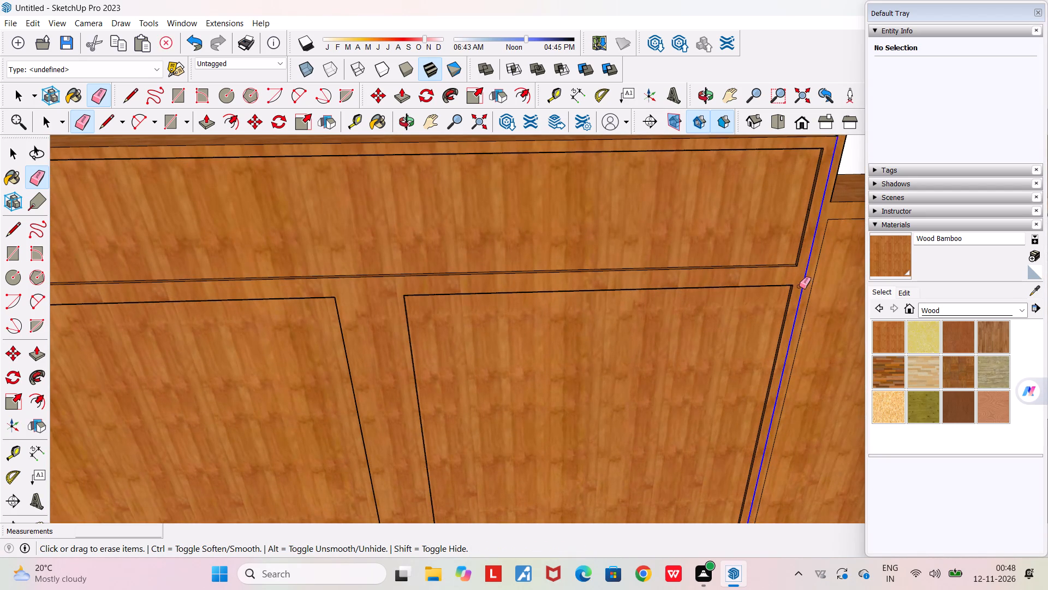
Examine the cleaned-up cabinet fronts and both pillars from several angles for remaining stray edges.
{"action": "scroll", "coordinate": [799, 286], "scroll_direction": "down", "scroll_amount": 9}
{"action": "scroll", "coordinate": [633, 314], "scroll_direction": "down", "scroll_amount": 5}
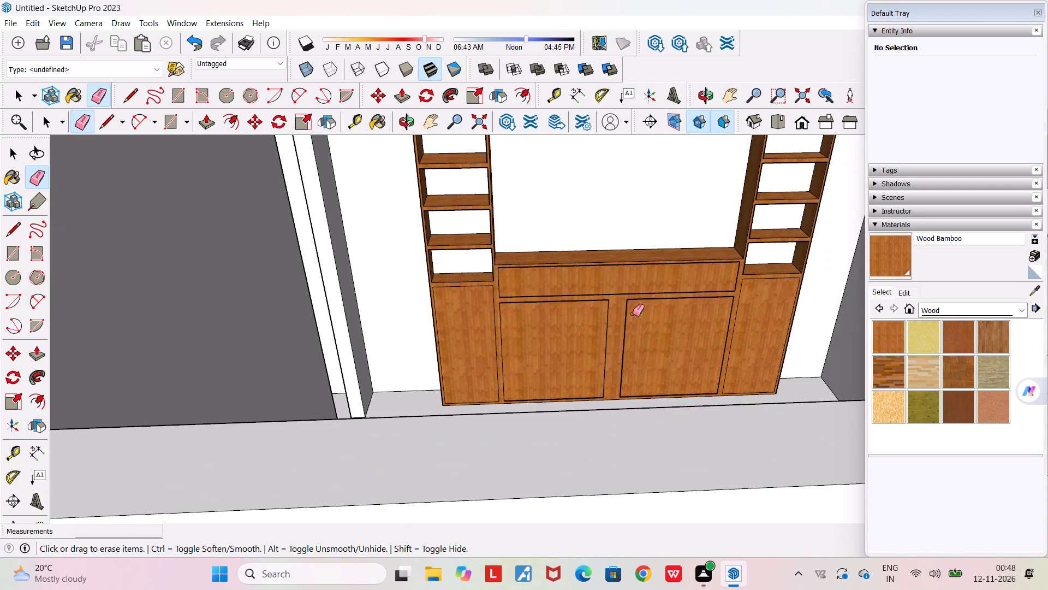
{"action": "scroll", "coordinate": [633, 314], "scroll_direction": "down", "scroll_amount": 3}
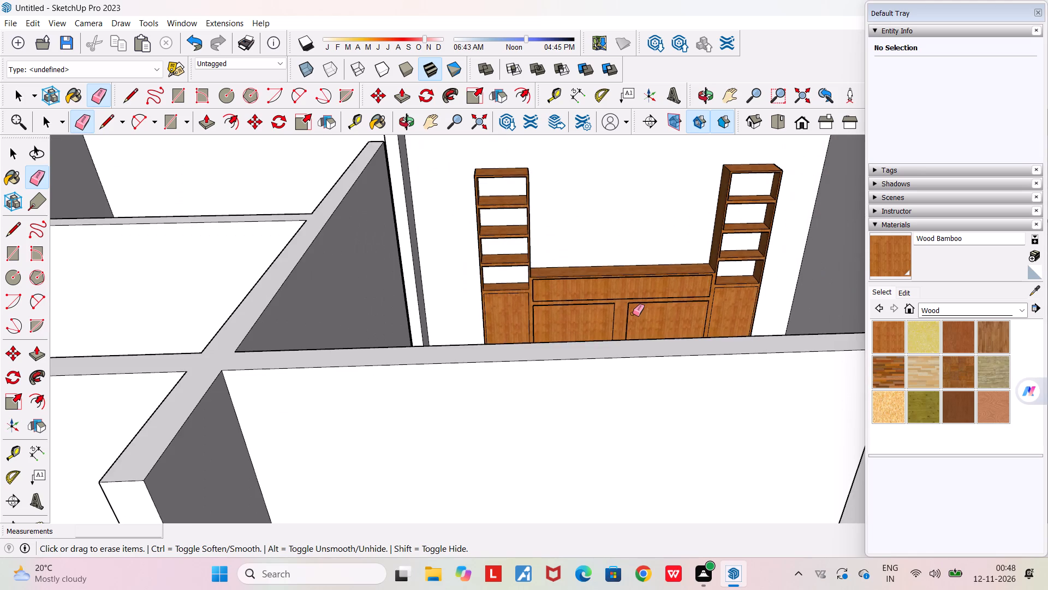
{"action": "scroll", "coordinate": [633, 314], "scroll_direction": "down", "scroll_amount": 5}
{"action": "middle_click_drag", "start_coordinate": [630, 318], "coordinate": [468, 313]}
{"action": "scroll", "coordinate": [468, 313], "scroll_direction": "down", "scroll_amount": 4}
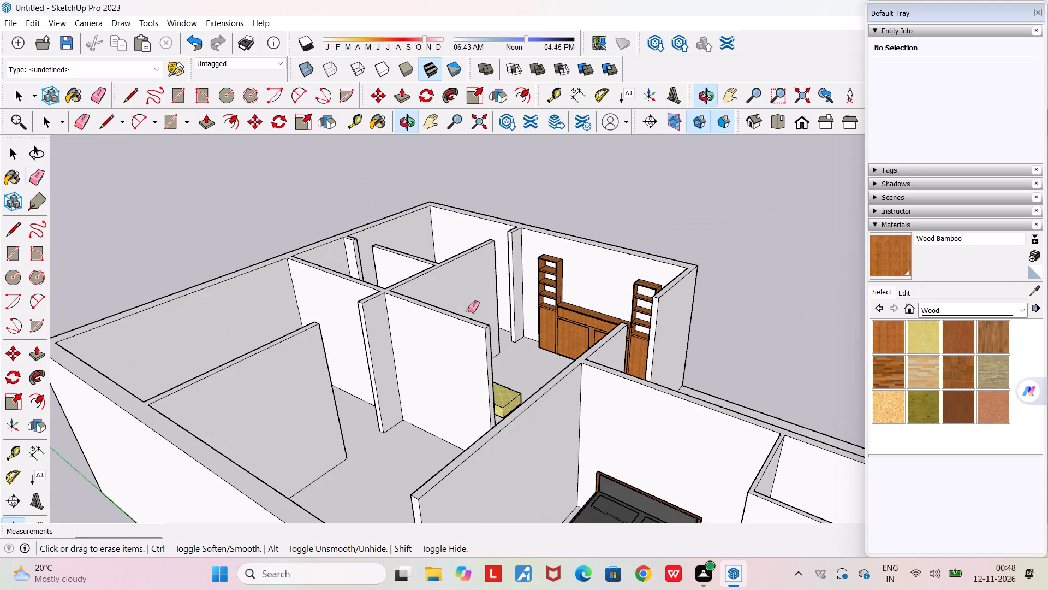
{"action": "scroll", "coordinate": [606, 299], "scroll_direction": "up", "scroll_amount": 5}
{"action": "middle_click_drag", "start_coordinate": [607, 303], "coordinate": [754, 363]}
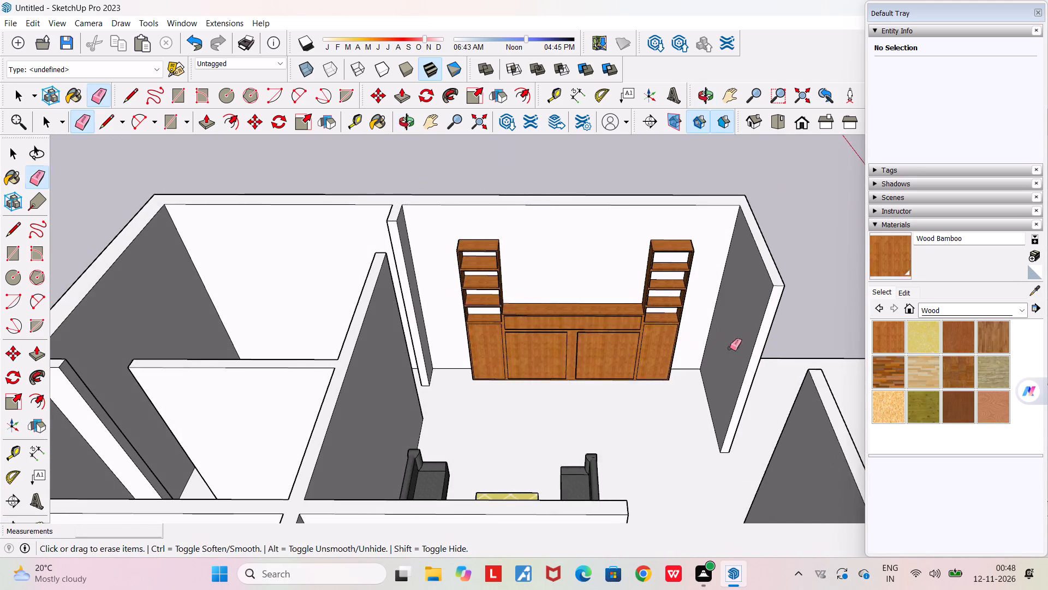
{"action": "scroll", "coordinate": [673, 336], "scroll_direction": "up", "scroll_amount": 4}
{"action": "middle_click_drag", "start_coordinate": [670, 333], "coordinate": [581, 267]}
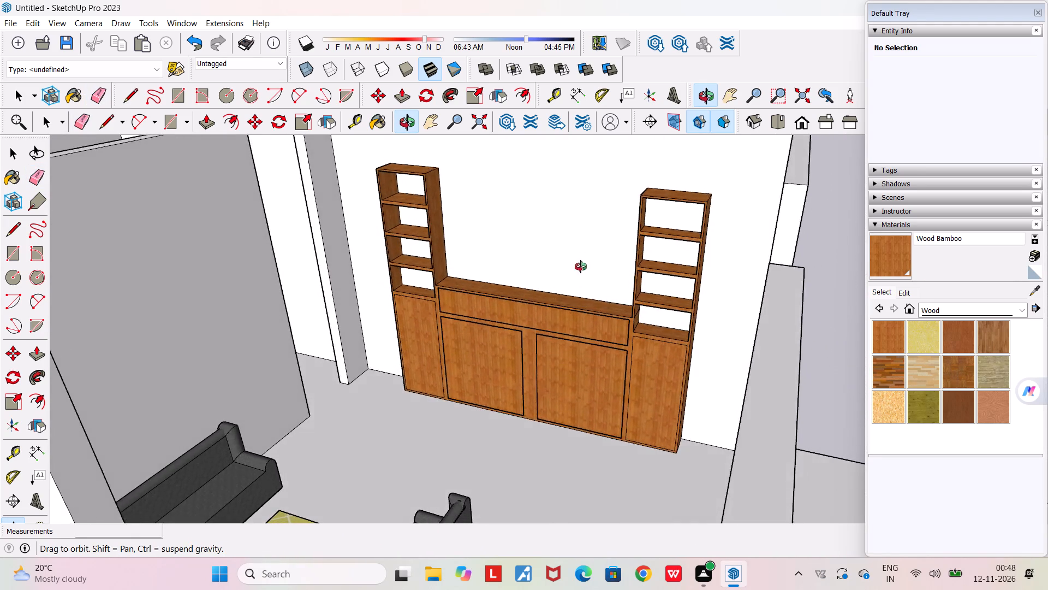
{"action": "middle_click_drag", "start_coordinate": [581, 267], "coordinate": [616, 210]}
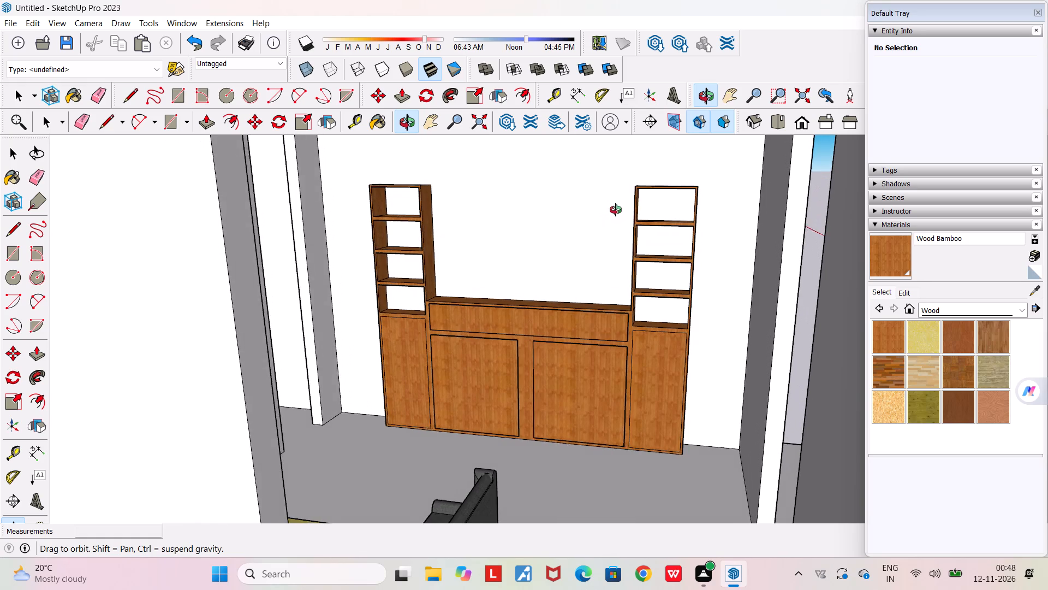
{"action": "middle_click_drag", "start_coordinate": [616, 210], "coordinate": [612, 261]}
{"action": "scroll", "coordinate": [612, 261], "scroll_direction": "down", "scroll_amount": 7}
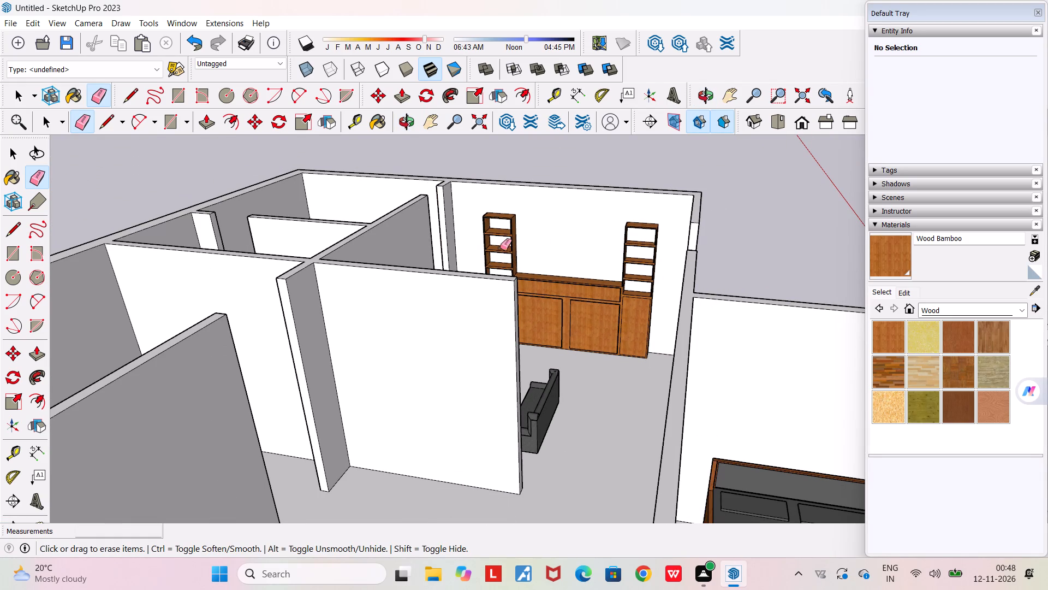
{"action": "key", "text": "Escape"}
{"action": "scroll", "coordinate": [540, 278], "scroll_direction": "down", "scroll_amount": 3}
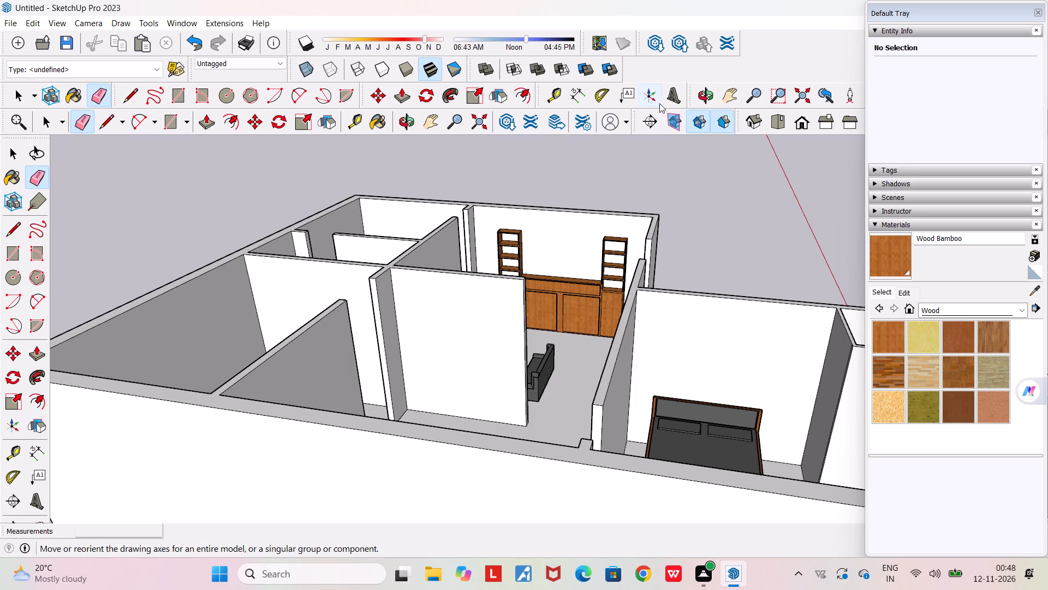
{"action": "key", "text": "Escape"}
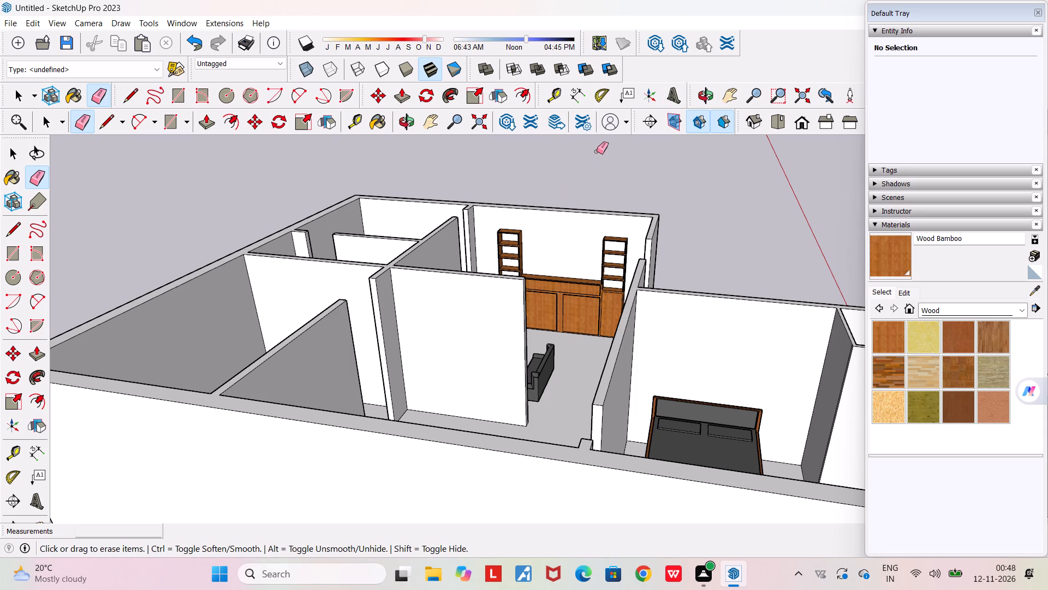
Switch to the Select tool and review the finished wall unit within the living room from above.
{"action": "key", "text": "space"}
{"action": "middle_click_drag", "start_coordinate": [499, 269], "coordinate": [582, 366]}
{"action": "scroll", "coordinate": [582, 366], "scroll_direction": "down", "scroll_amount": 4}
{"action": "middle_click_drag", "start_coordinate": [562, 318], "coordinate": [719, 321]}
{"action": "scroll", "coordinate": [554, 290], "scroll_direction": "up", "scroll_amount": 6}
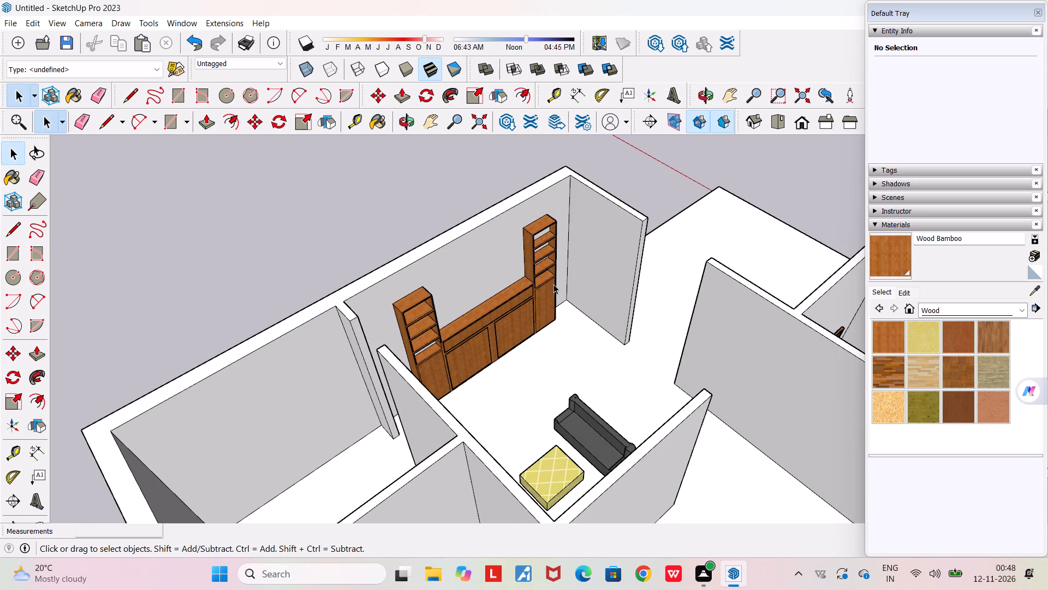
{"action": "middle_click_drag", "start_coordinate": [551, 280], "coordinate": [514, 264]}
{"action": "scroll", "coordinate": [514, 263], "scroll_direction": "down", "scroll_amount": 1}
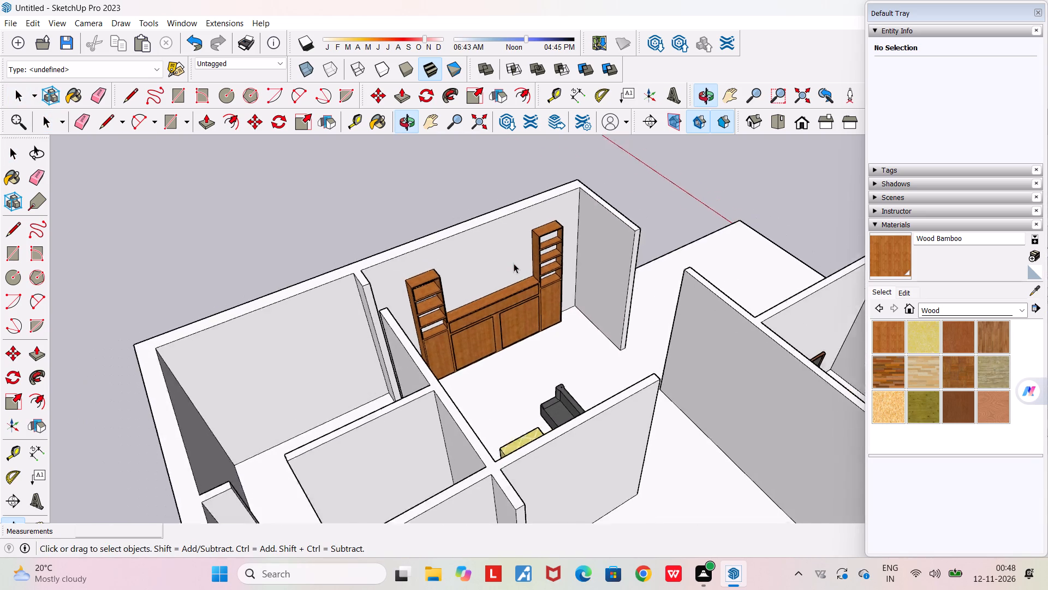
{"action": "scroll", "coordinate": [514, 263], "scroll_direction": "down", "scroll_amount": 2}
{"action": "scroll", "coordinate": [514, 262], "scroll_direction": "up", "scroll_amount": 4}
{"action": "middle_click_drag", "start_coordinate": [514, 260], "coordinate": [448, 220]}
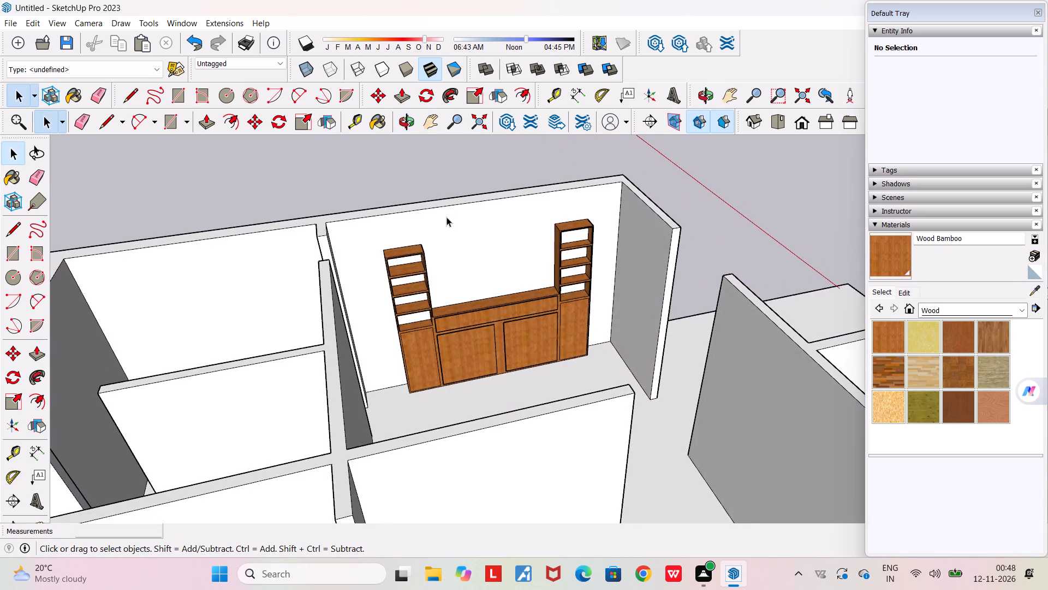
{"action": "scroll", "coordinate": [446, 217], "scroll_direction": "up", "scroll_amount": 2}
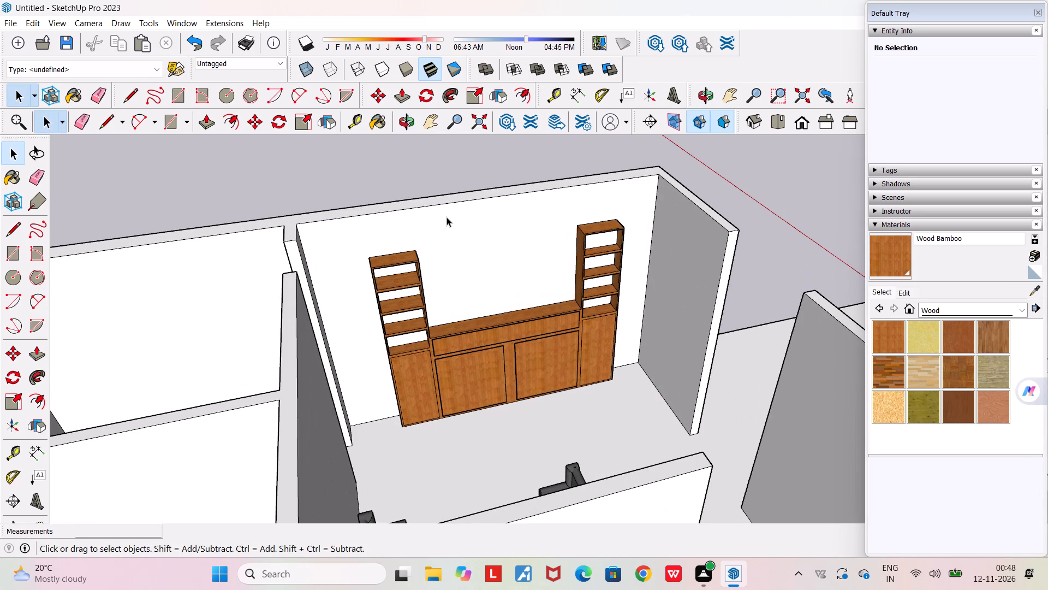
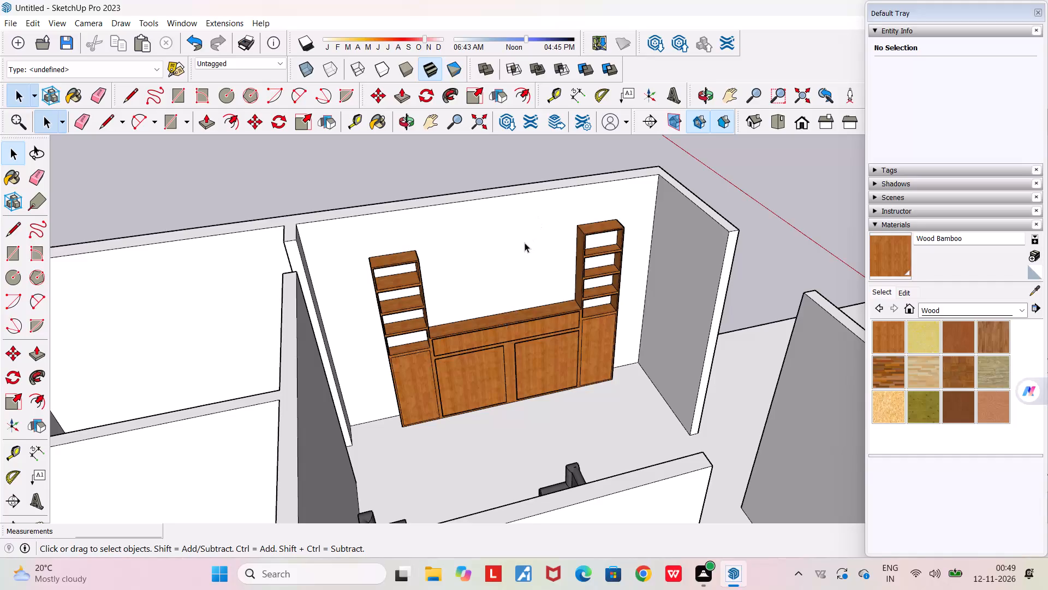
Review the whole furnished house model from several sides and from above, including the wall unit, living-room seating and bedroom.
{"action": "scroll", "coordinate": [525, 243], "scroll_direction": "down", "scroll_amount": 6}
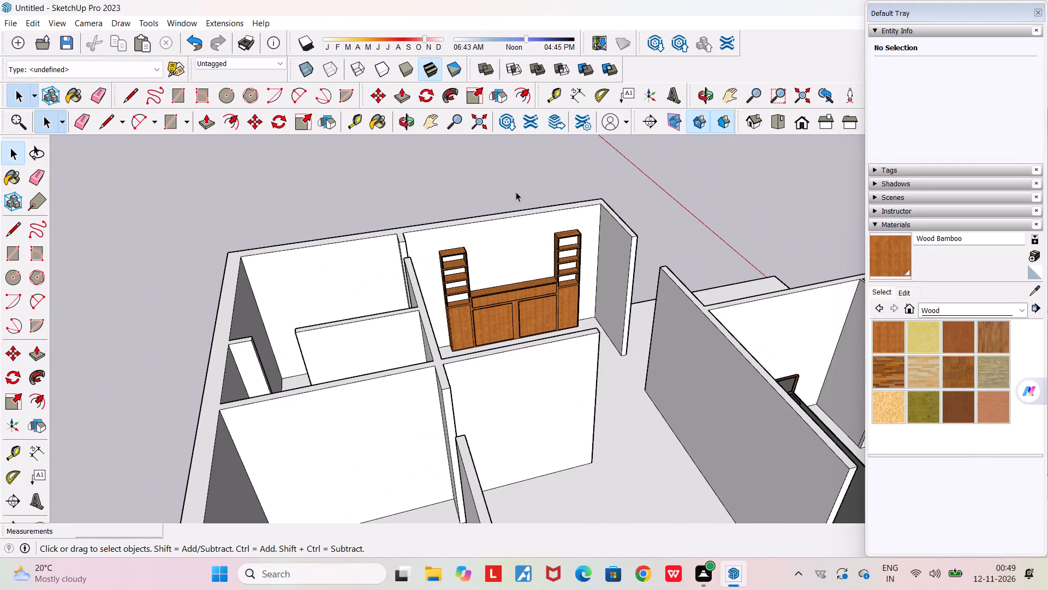
{"action": "key", "text": "Escape"}
{"action": "scroll", "coordinate": [525, 287], "scroll_direction": "up", "scroll_amount": 2}
{"action": "scroll", "coordinate": [525, 287], "scroll_direction": "down", "scroll_amount": 2}
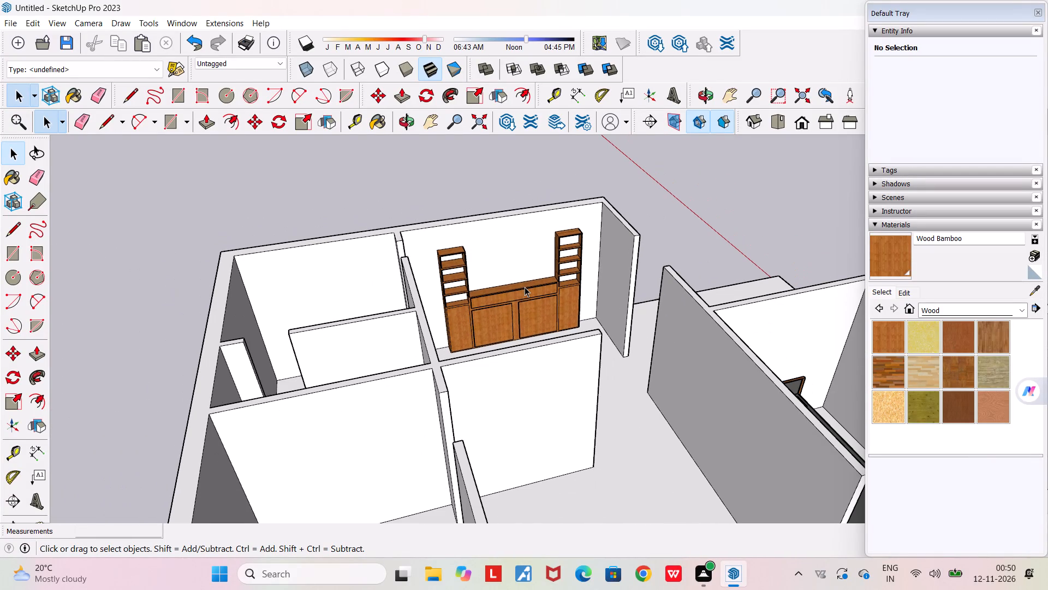
{"action": "middle_click_drag", "start_coordinate": [525, 287], "coordinate": [756, 311]}
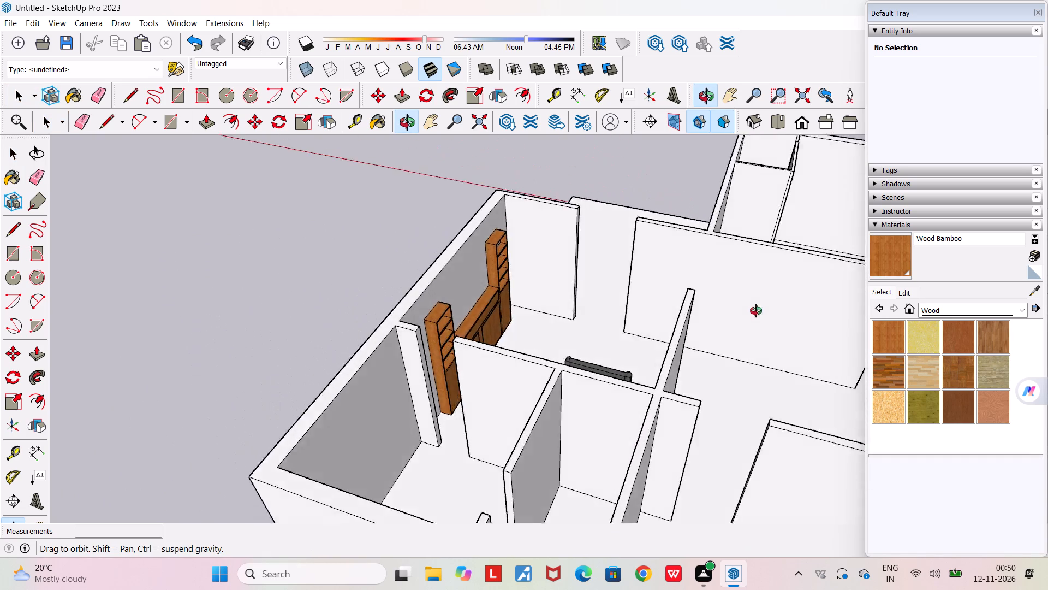
{"action": "middle_click_drag", "start_coordinate": [756, 311], "coordinate": [768, 333]}
{"action": "scroll", "coordinate": [769, 334], "scroll_direction": "down", "scroll_amount": 7}
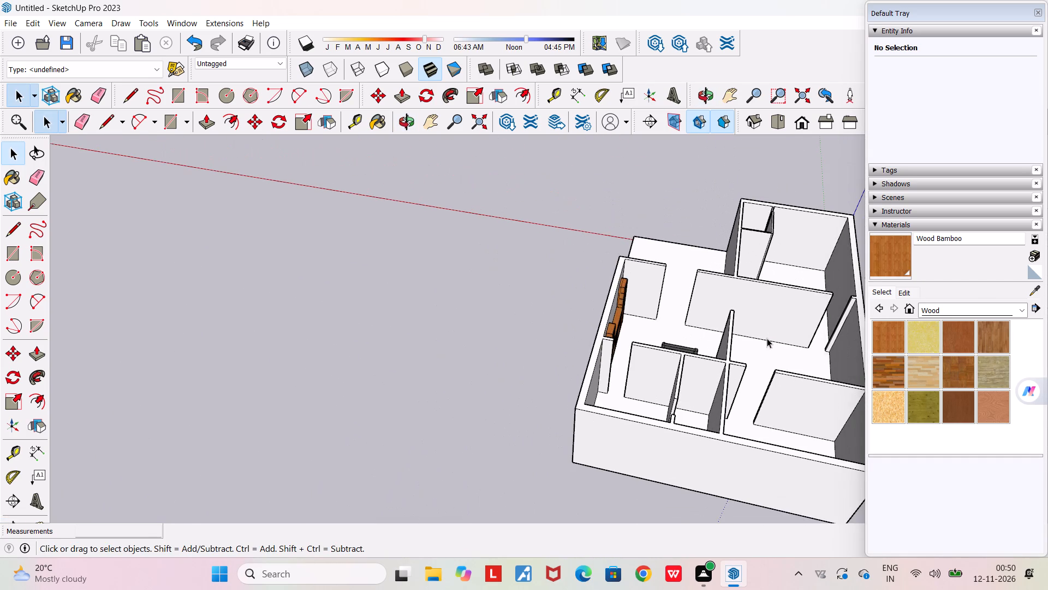
{"action": "middle_click_drag", "start_coordinate": [760, 338], "coordinate": [398, 221]}
{"action": "scroll", "coordinate": [398, 222], "scroll_direction": "down", "scroll_amount": 4}
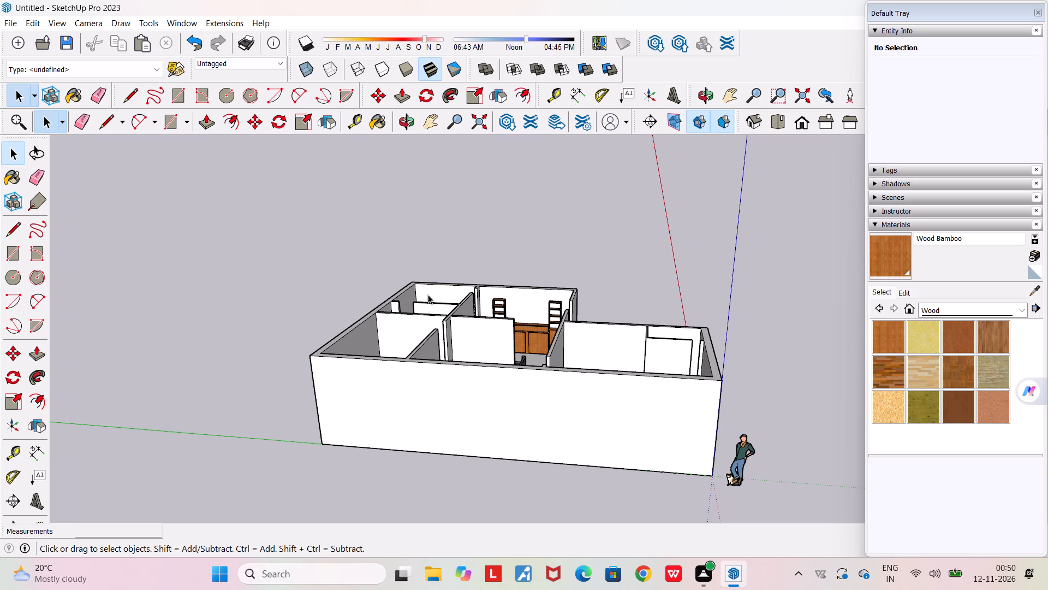
{"action": "key", "text": "Escape"}
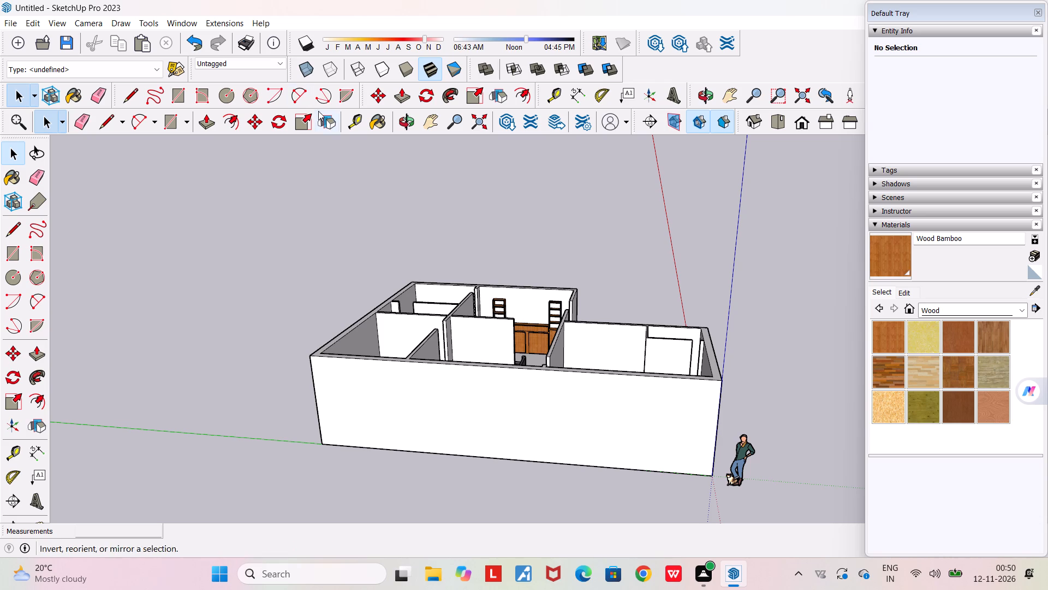
{"action": "middle_click_drag", "start_coordinate": [474, 355], "coordinate": [370, 430]}
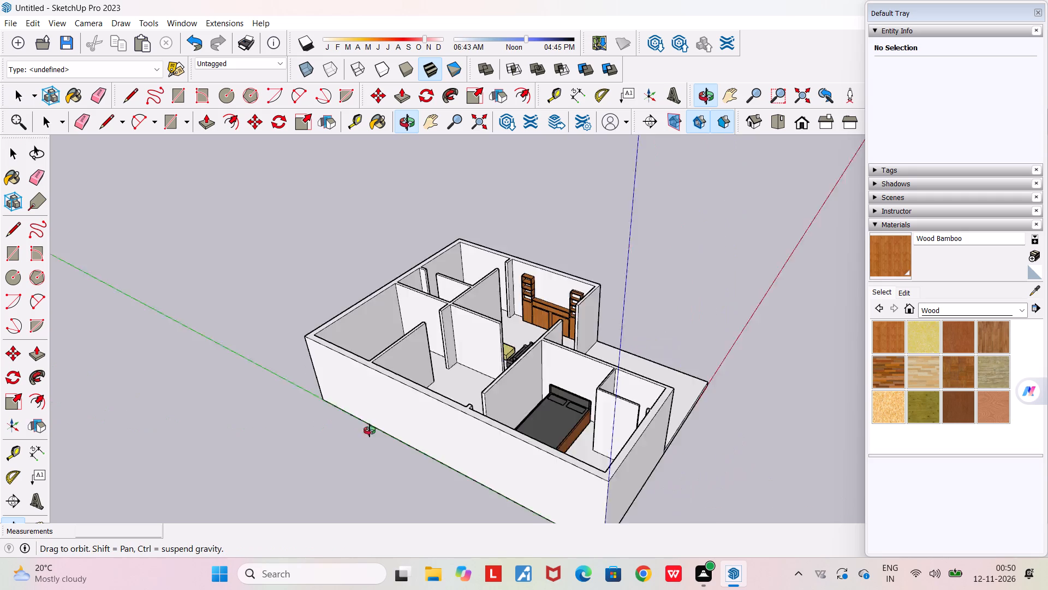
{"action": "middle_click_drag", "start_coordinate": [370, 430], "coordinate": [332, 464]}
{"action": "scroll", "coordinate": [332, 464], "scroll_direction": "down", "scroll_amount": 5}
{"action": "scroll", "coordinate": [427, 451], "scroll_direction": "up", "scroll_amount": 8}
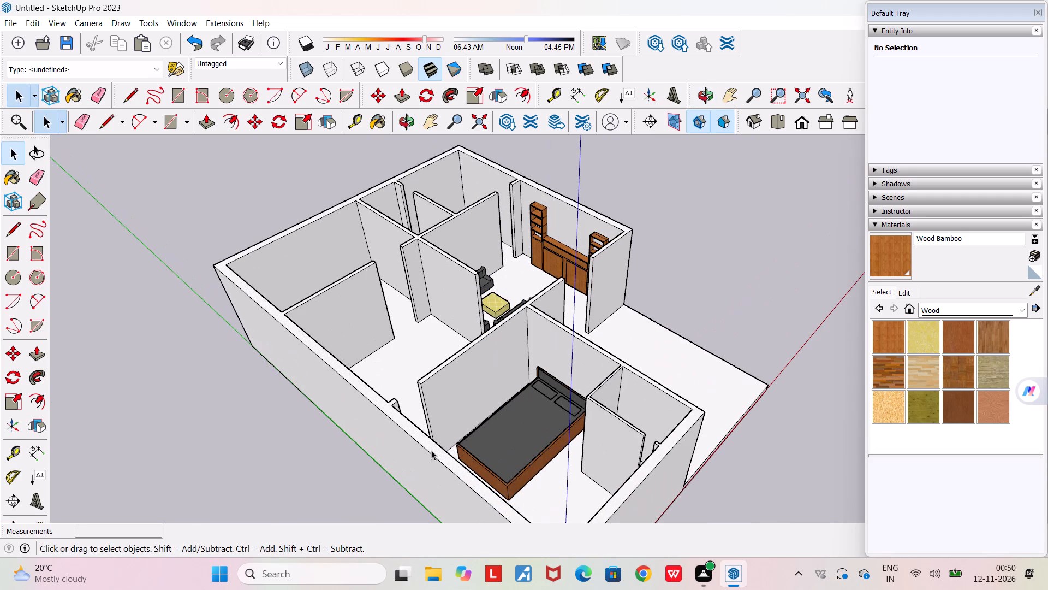
Examine the floor plan on the underside of the house, and inspect the empty room beside the living room from above.
{"action": "scroll", "coordinate": [430, 450], "scroll_direction": "down", "scroll_amount": 5}
{"action": "middle_click_drag", "start_coordinate": [427, 450], "coordinate": [45, 405]}
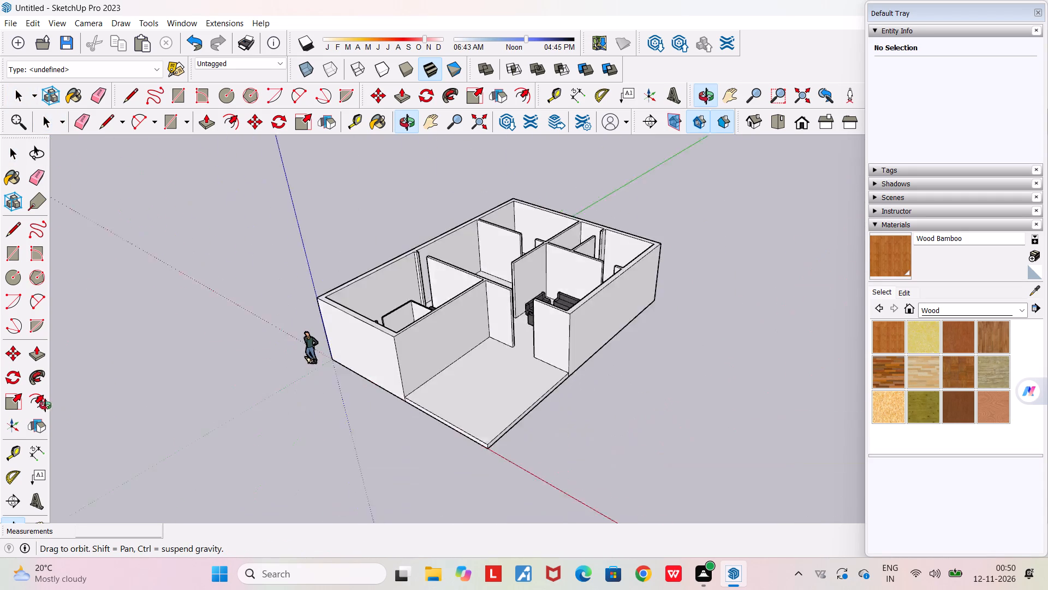
{"action": "middle_click_drag", "start_coordinate": [45, 405], "coordinate": [295, 131]}
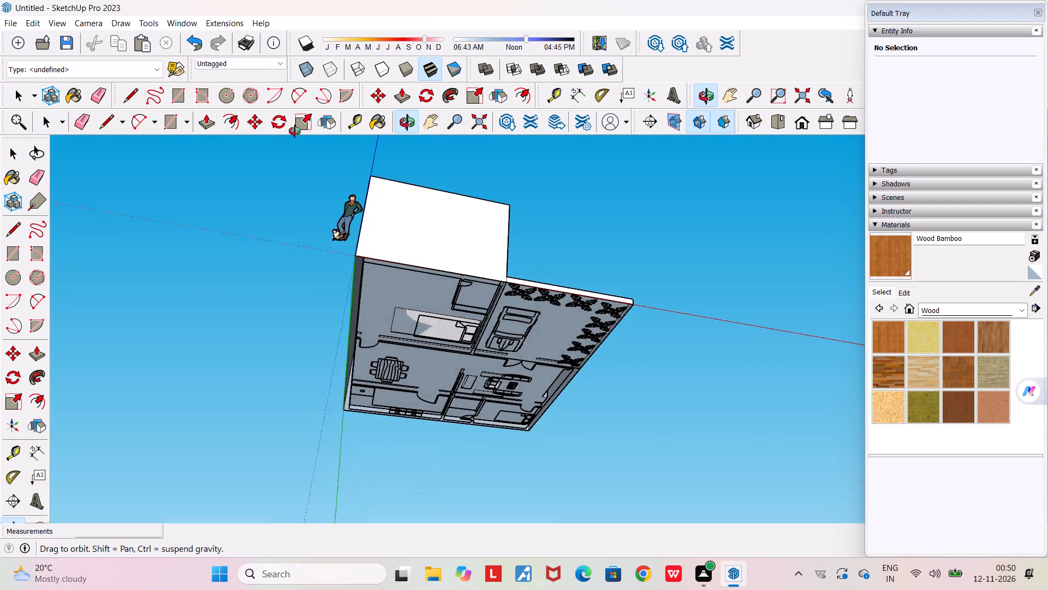
{"action": "middle_click_drag", "start_coordinate": [295, 131], "coordinate": [282, 212]}
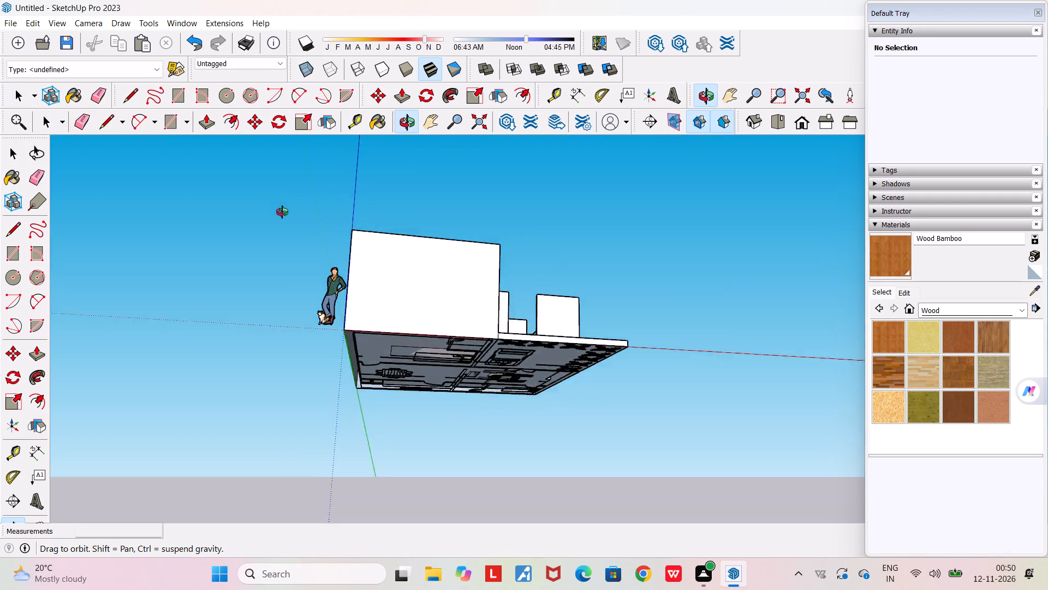
{"action": "middle_click_drag", "start_coordinate": [282, 212], "coordinate": [235, 589]}
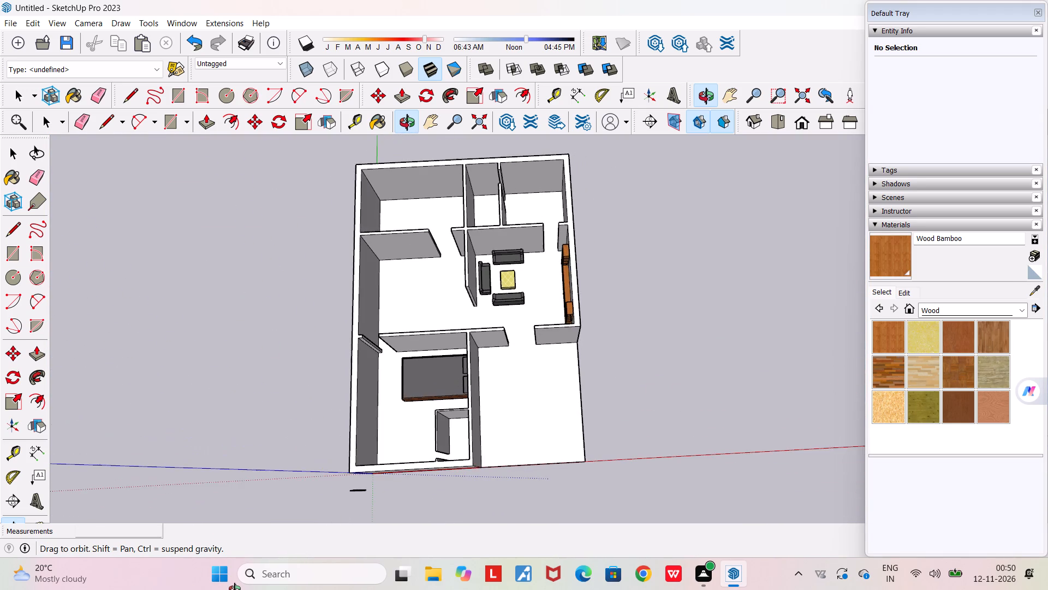
{"action": "middle_click_drag", "start_coordinate": [235, 589], "coordinate": [235, 588]}
{"action": "scroll", "coordinate": [400, 290], "scroll_direction": "up", "scroll_amount": 10}
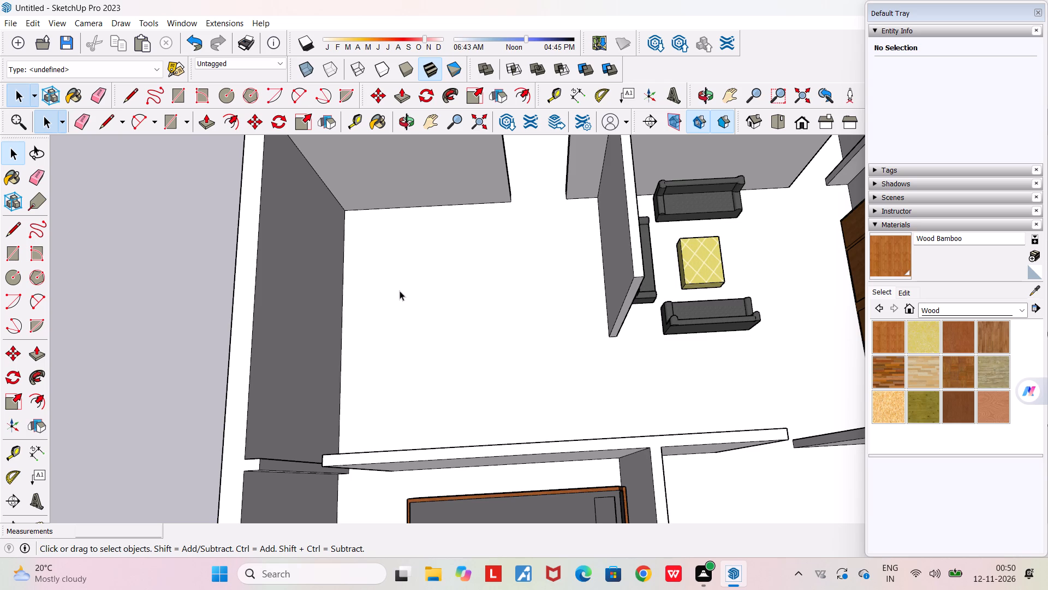
{"action": "scroll", "coordinate": [398, 292], "scroll_direction": "down", "scroll_amount": 1}
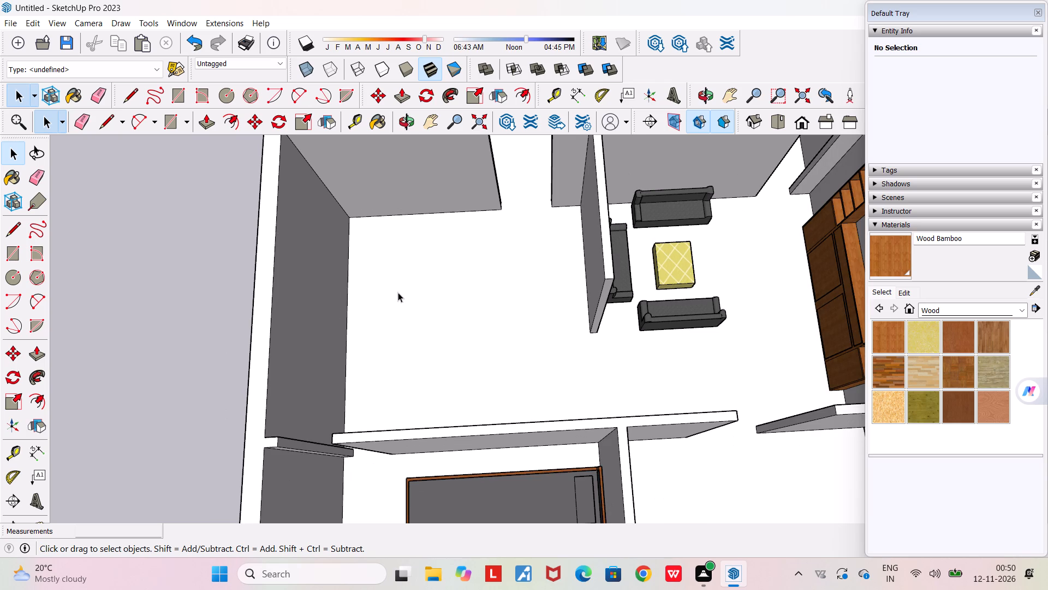
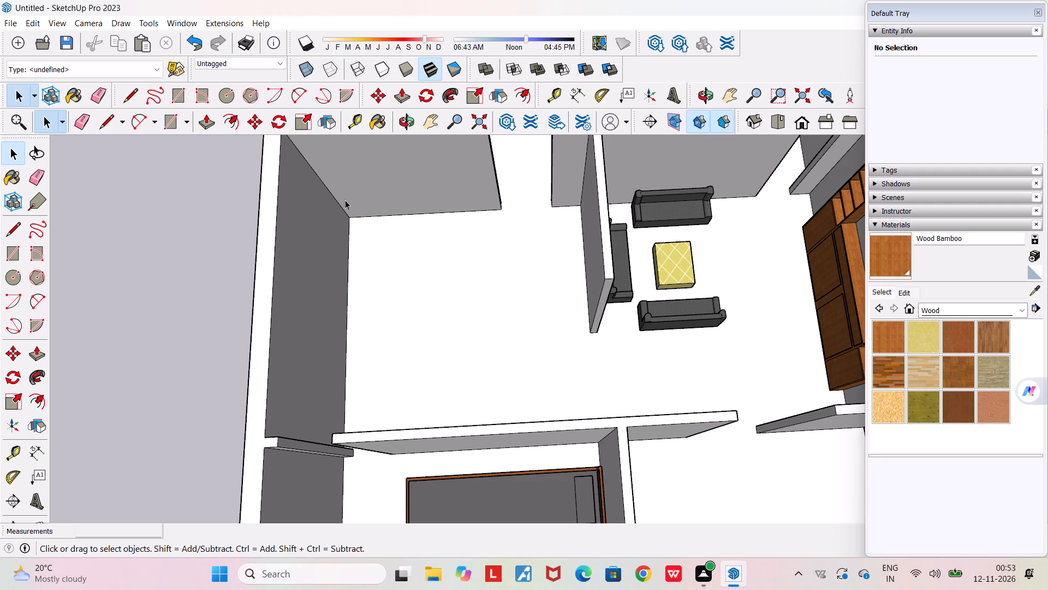
Inspect the empty room beside the living room and its surrounding walls and openings from several angles.
{"action": "scroll", "coordinate": [320, 304], "scroll_direction": "down", "scroll_amount": 12}
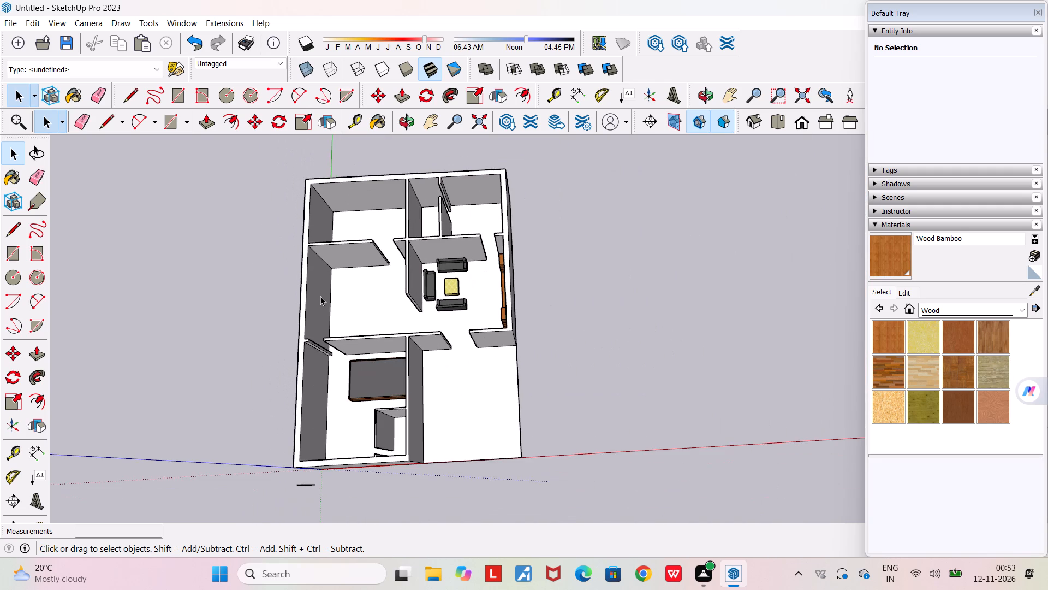
{"action": "scroll", "coordinate": [320, 296], "scroll_direction": "up", "scroll_amount": 3}
{"action": "middle_click_drag", "start_coordinate": [347, 291], "coordinate": [332, 276]}
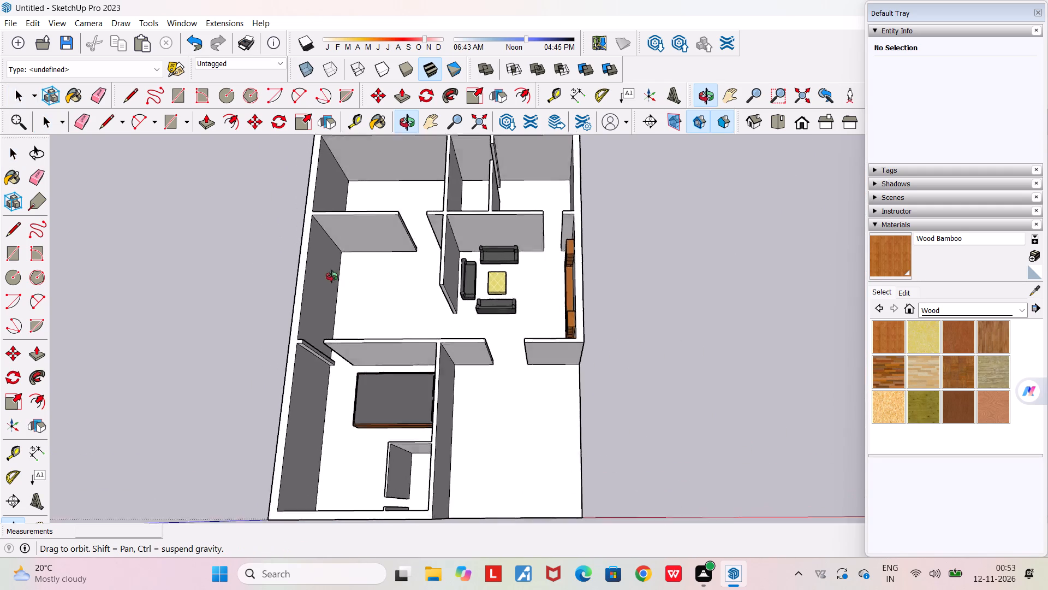
{"action": "middle_click_drag", "start_coordinate": [332, 276], "coordinate": [27, 162]}
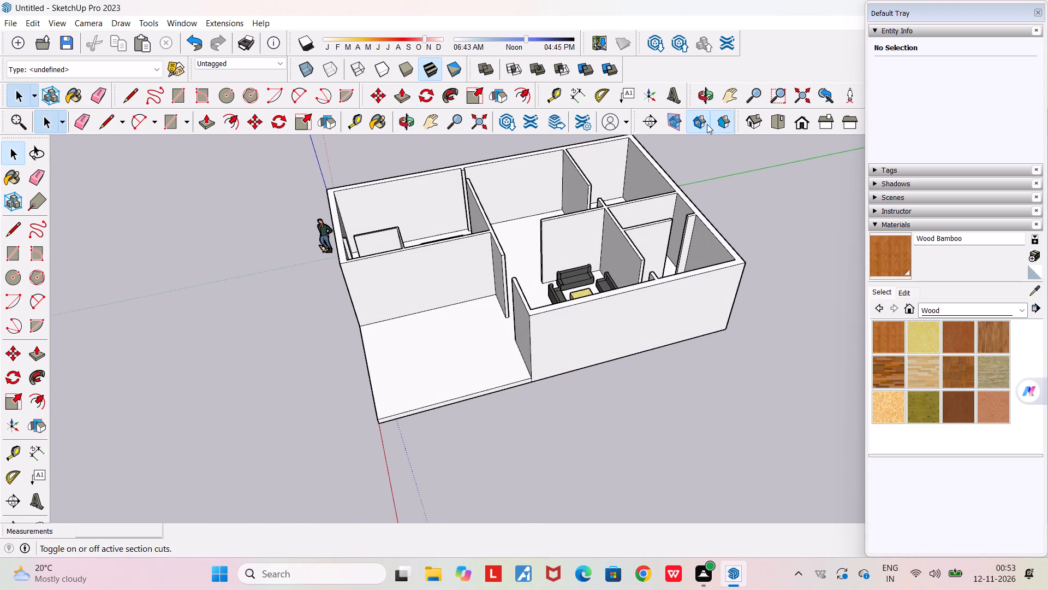
{"action": "scroll", "coordinate": [565, 156], "scroll_direction": "up", "scroll_amount": 9}
{"action": "middle_click_drag", "start_coordinate": [562, 156], "coordinate": [671, 196]}
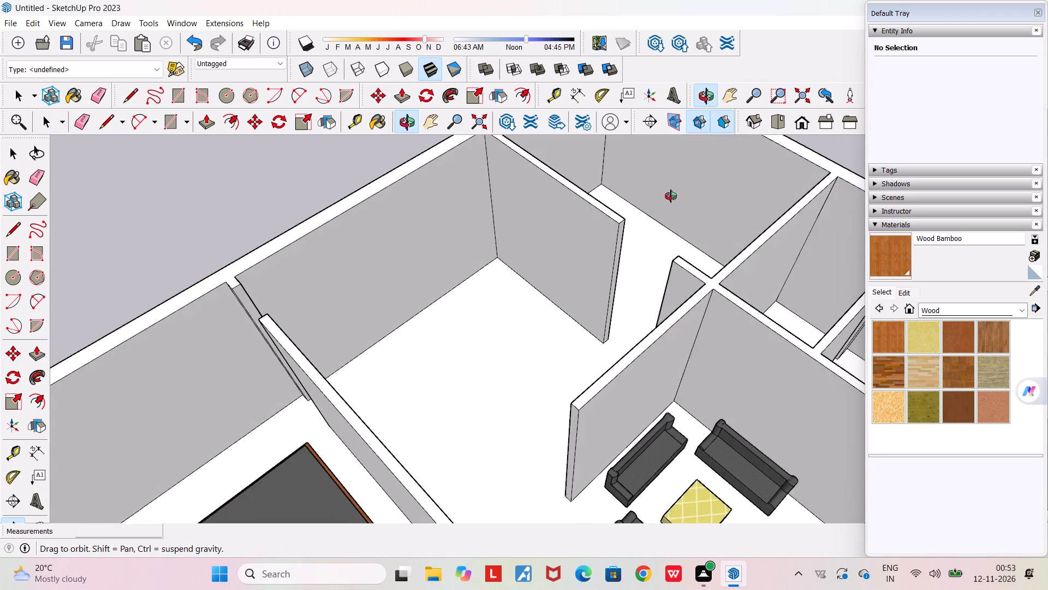
{"action": "middle_click_drag", "start_coordinate": [671, 196], "coordinate": [722, 206]}
{"action": "scroll", "coordinate": [586, 214], "scroll_direction": "up", "scroll_amount": 2}
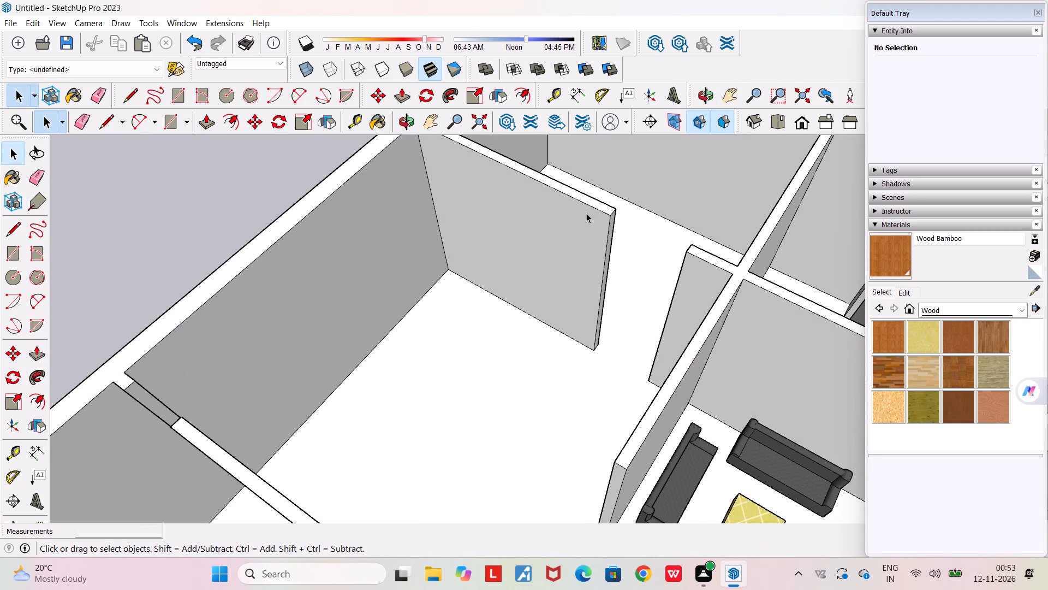
{"action": "scroll", "coordinate": [519, 231], "scroll_direction": "down", "scroll_amount": 2}
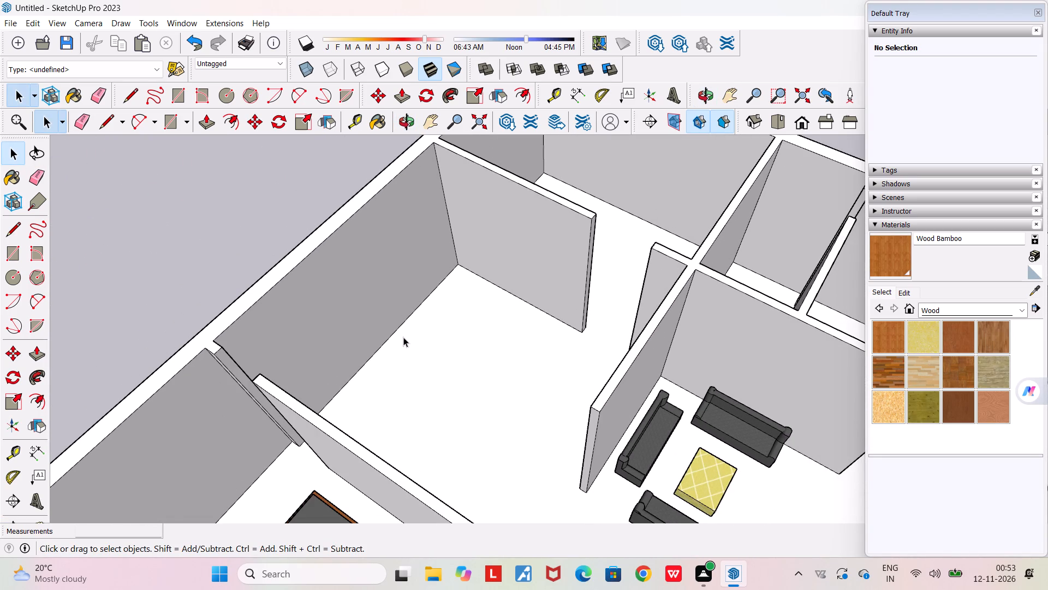
{"action": "middle_click_drag", "start_coordinate": [401, 337], "coordinate": [666, 191]}
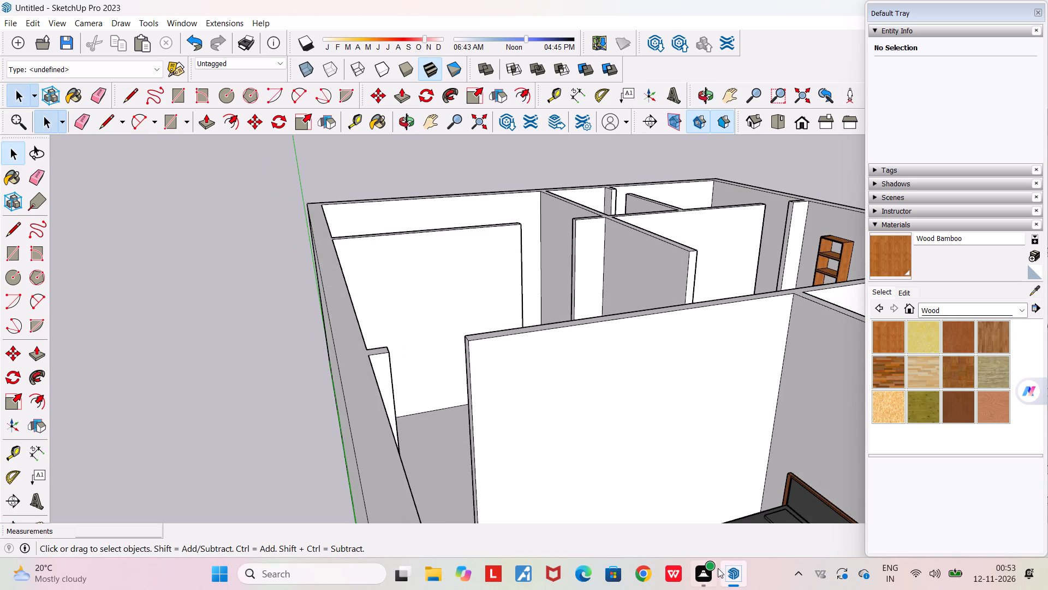
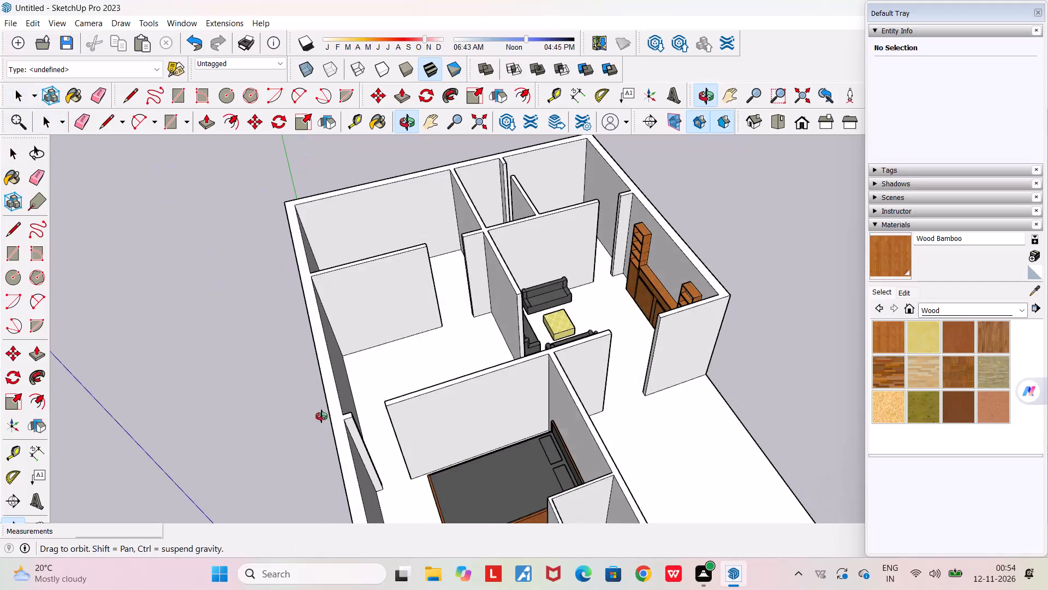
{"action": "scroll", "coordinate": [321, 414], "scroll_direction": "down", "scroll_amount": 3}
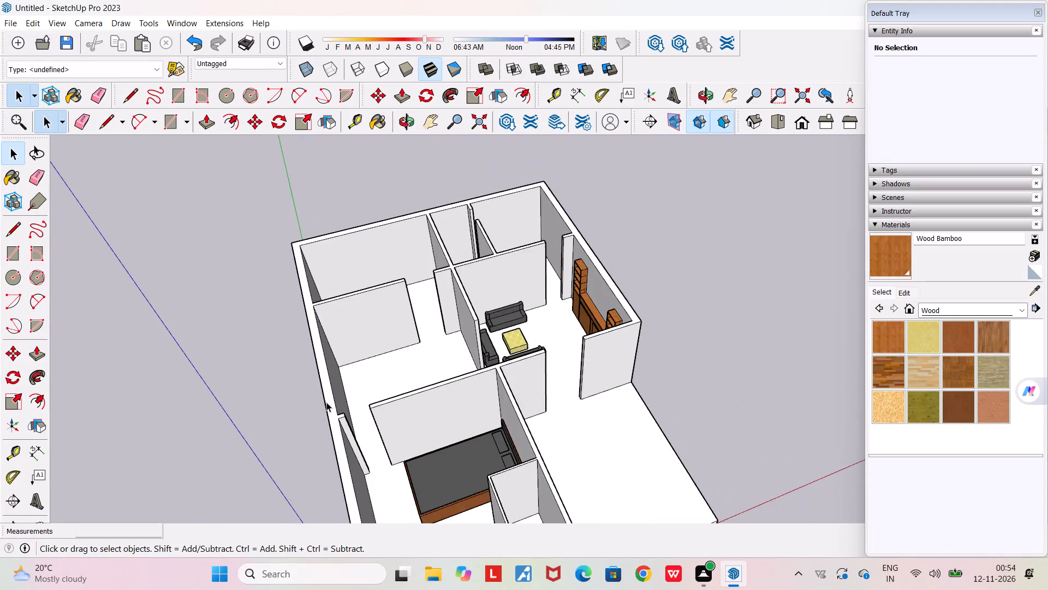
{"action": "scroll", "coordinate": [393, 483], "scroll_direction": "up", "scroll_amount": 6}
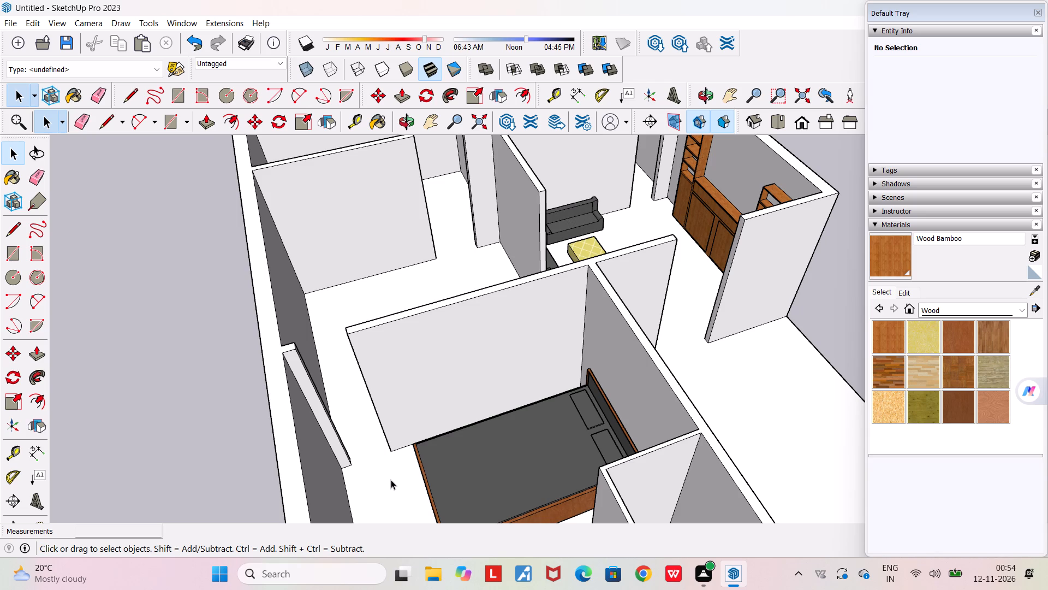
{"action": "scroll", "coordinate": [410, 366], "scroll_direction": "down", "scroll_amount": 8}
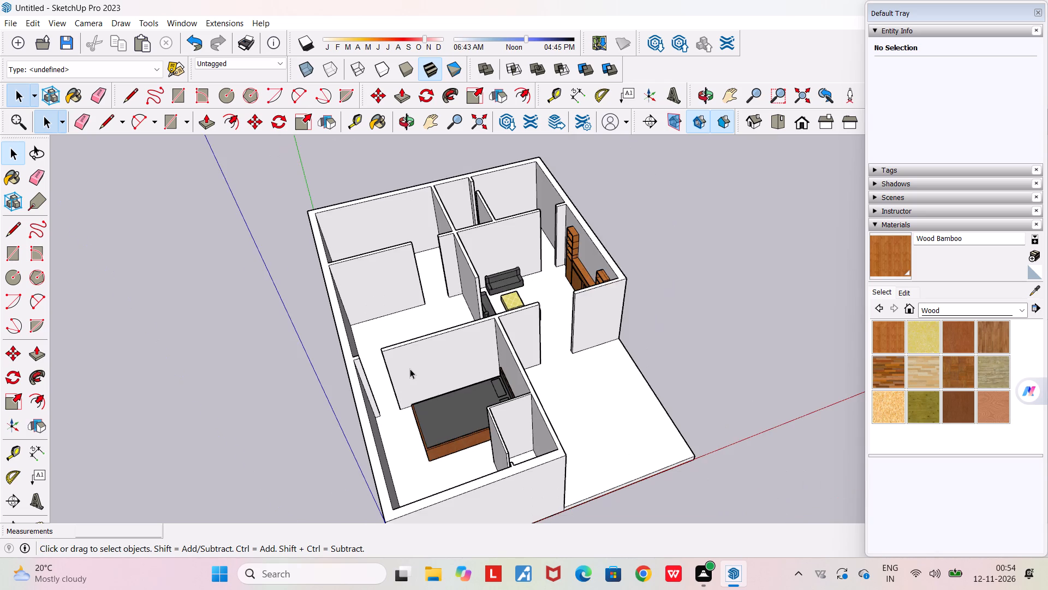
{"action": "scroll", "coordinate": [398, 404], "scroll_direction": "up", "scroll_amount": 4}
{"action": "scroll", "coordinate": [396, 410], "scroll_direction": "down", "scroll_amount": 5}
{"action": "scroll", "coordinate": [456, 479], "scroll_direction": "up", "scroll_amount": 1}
Place a guide 0.25 m below the top of the wall end beside the doorway of the small room off the bedroom.
{"action": "middle_click_drag", "start_coordinate": [456, 479], "coordinate": [674, 492]}
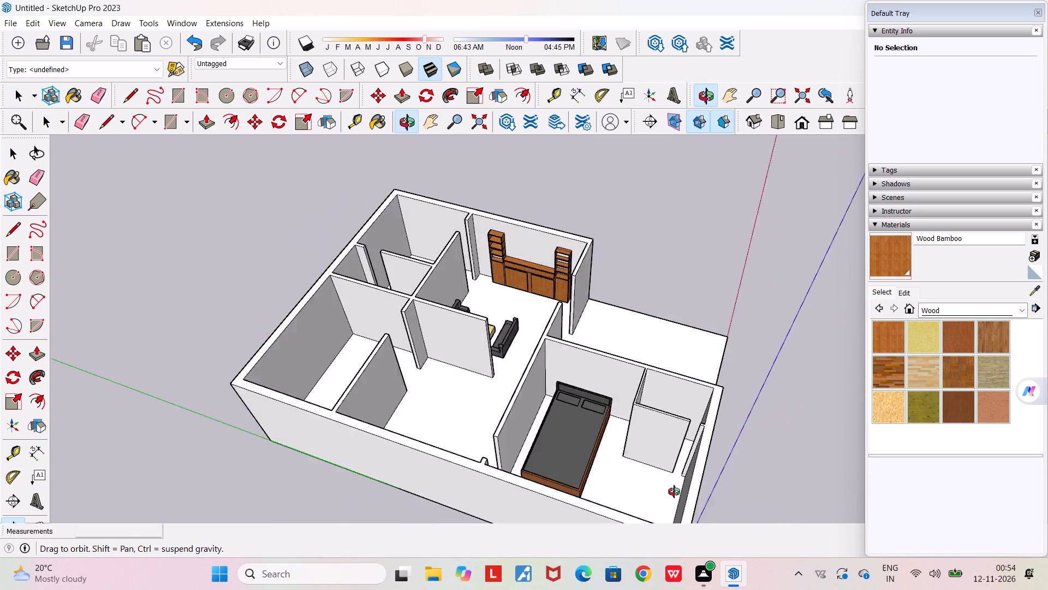
{"action": "middle_click_drag", "start_coordinate": [674, 492], "coordinate": [776, 504]}
{"action": "scroll", "coordinate": [758, 357], "scroll_direction": "up", "scroll_amount": 16}
{"action": "scroll", "coordinate": [753, 364], "scroll_direction": "up", "scroll_amount": 5}
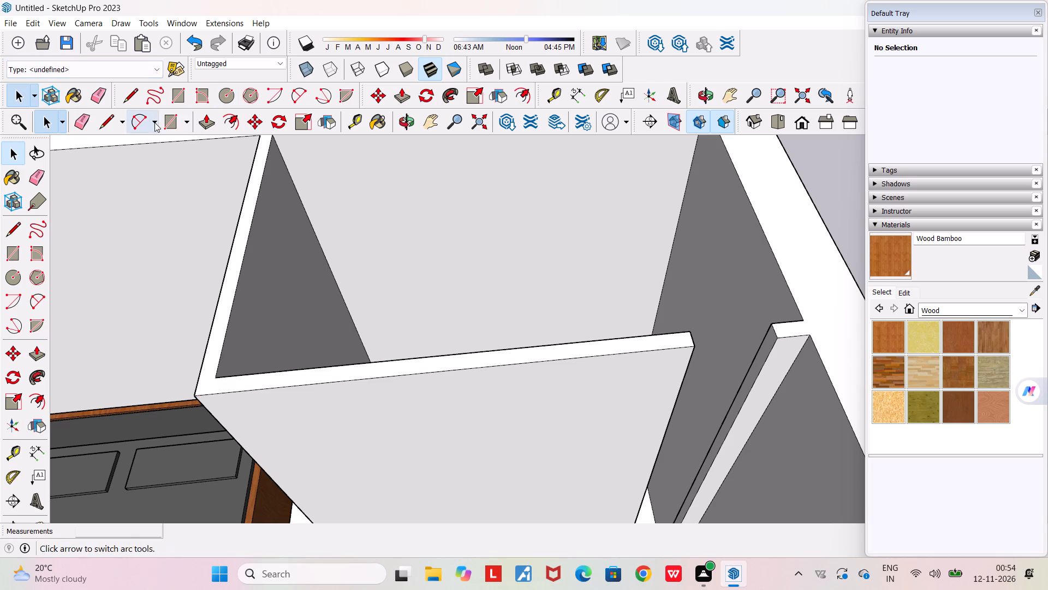
{"action": "left_click", "coordinate": [360, 120]}
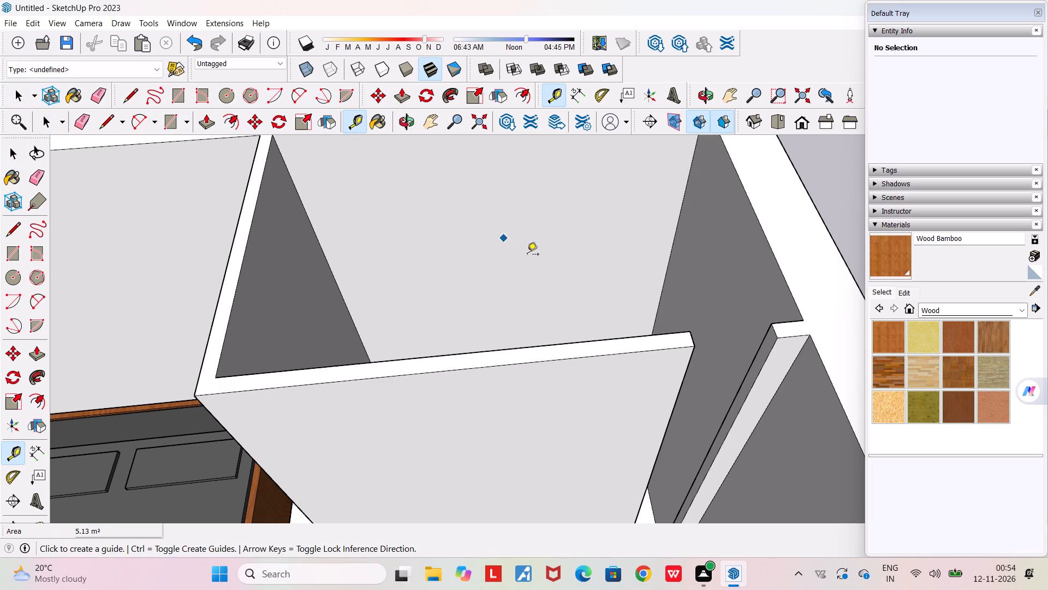
{"action": "scroll", "coordinate": [739, 348], "scroll_direction": "up", "scroll_amount": 3}
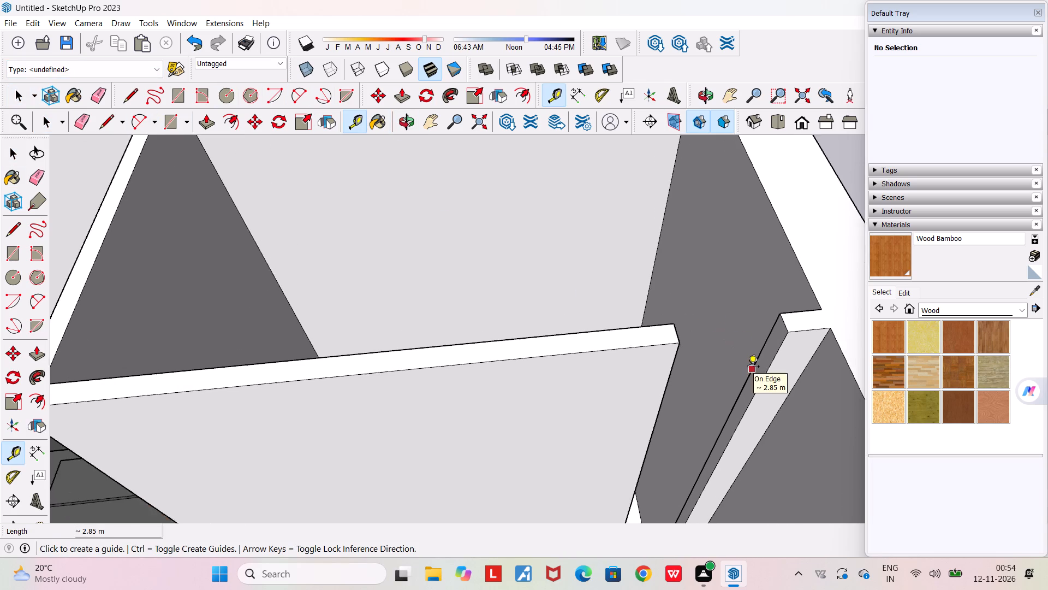
{"action": "scroll", "coordinate": [748, 368], "scroll_direction": "up", "scroll_amount": 3}
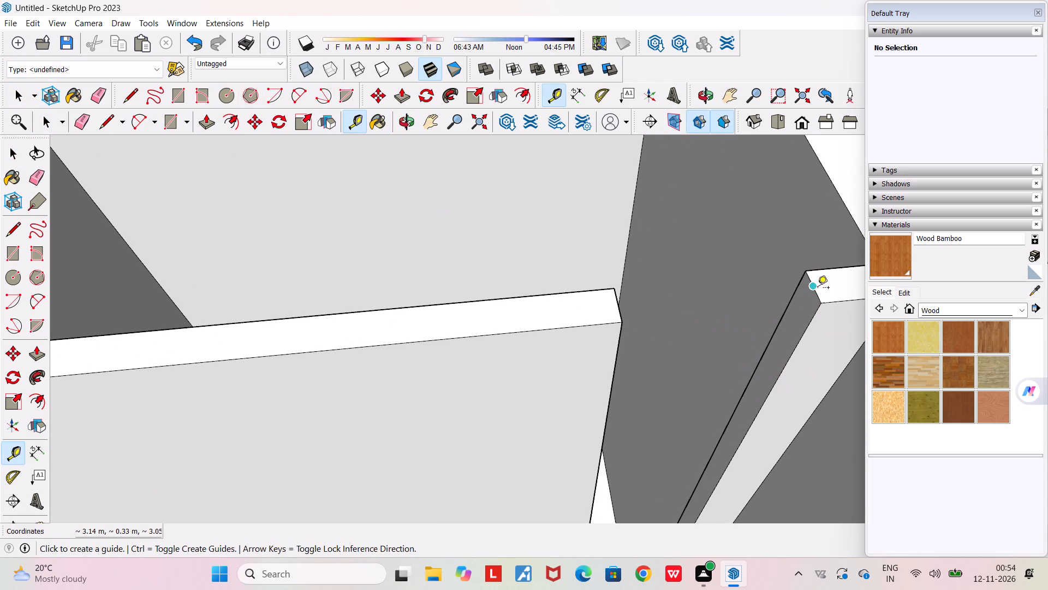
{"action": "left_click", "coordinate": [812, 288]}
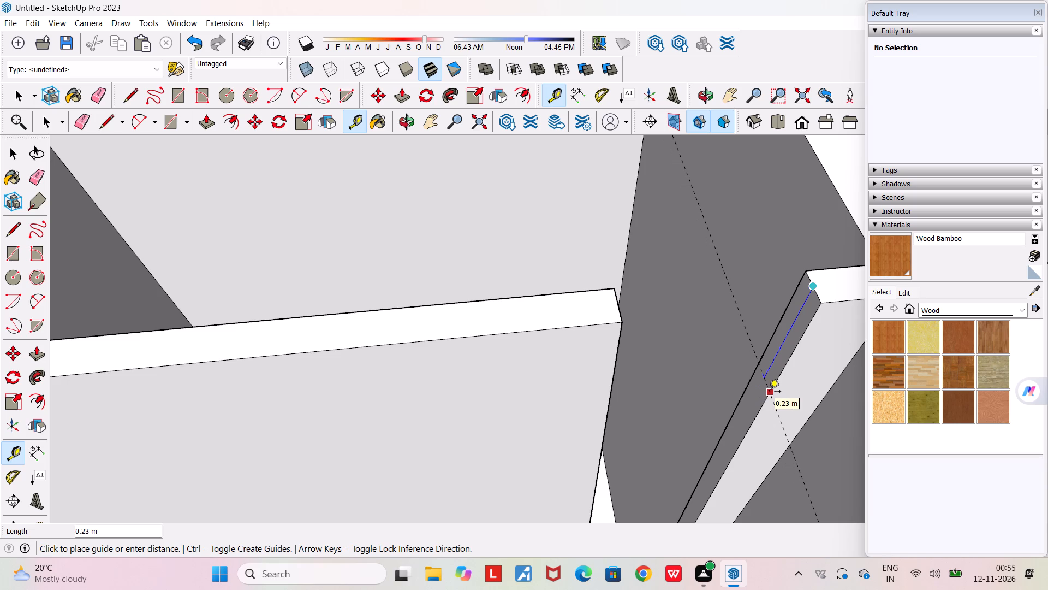
{"action": "type", "text": "0.25"}
{"action": "key", "text": "Return"}
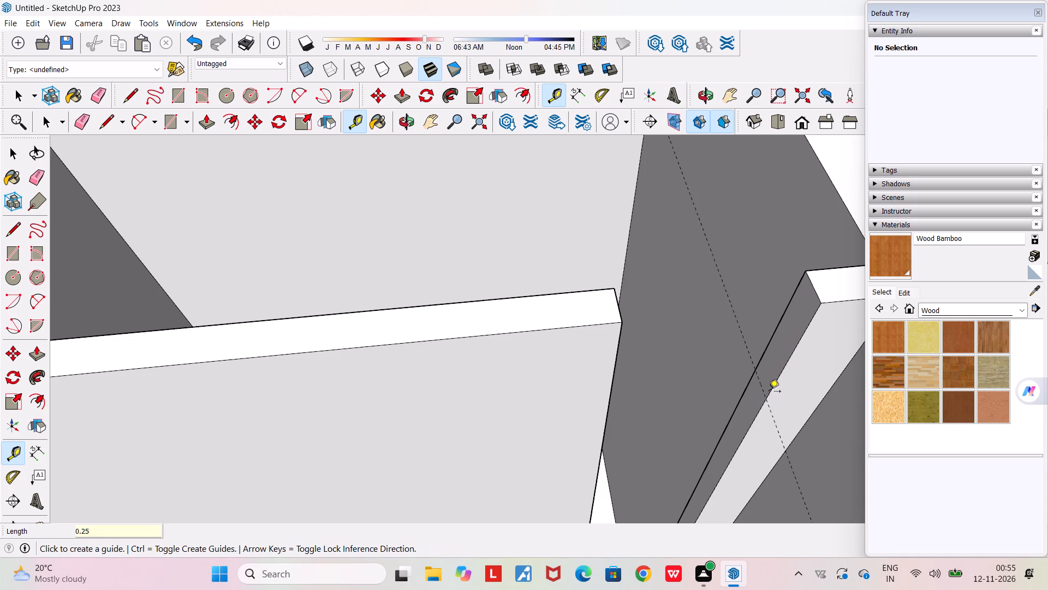
Split the wall end along the guide and Push/Pull its upper part across the doorway to the opposite wall as a header.
{"action": "scroll", "coordinate": [770, 392], "scroll_direction": "up", "scroll_amount": 5}
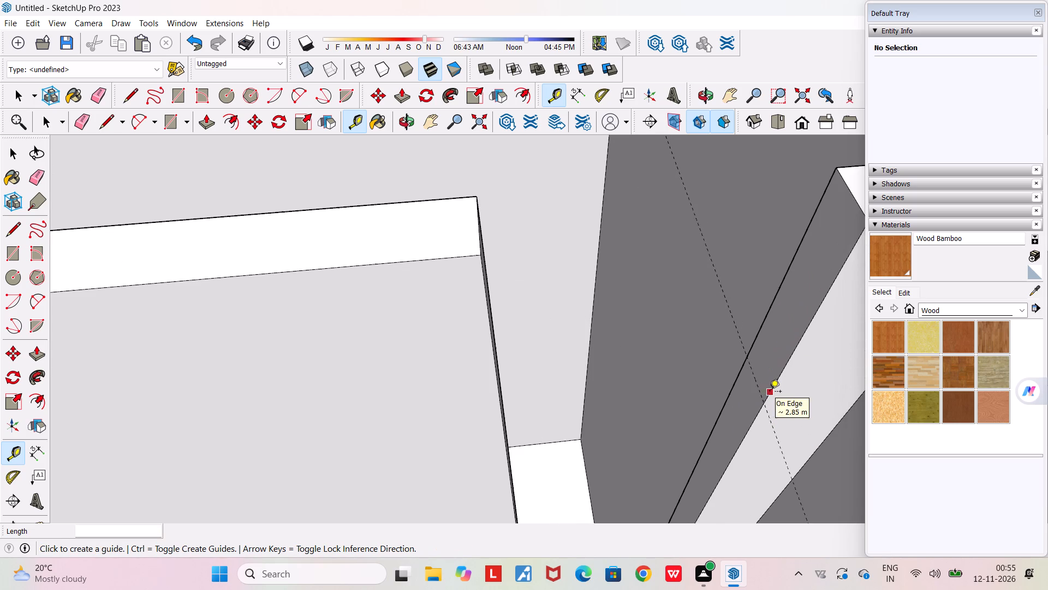
{"action": "left_click", "coordinate": [129, 99]}
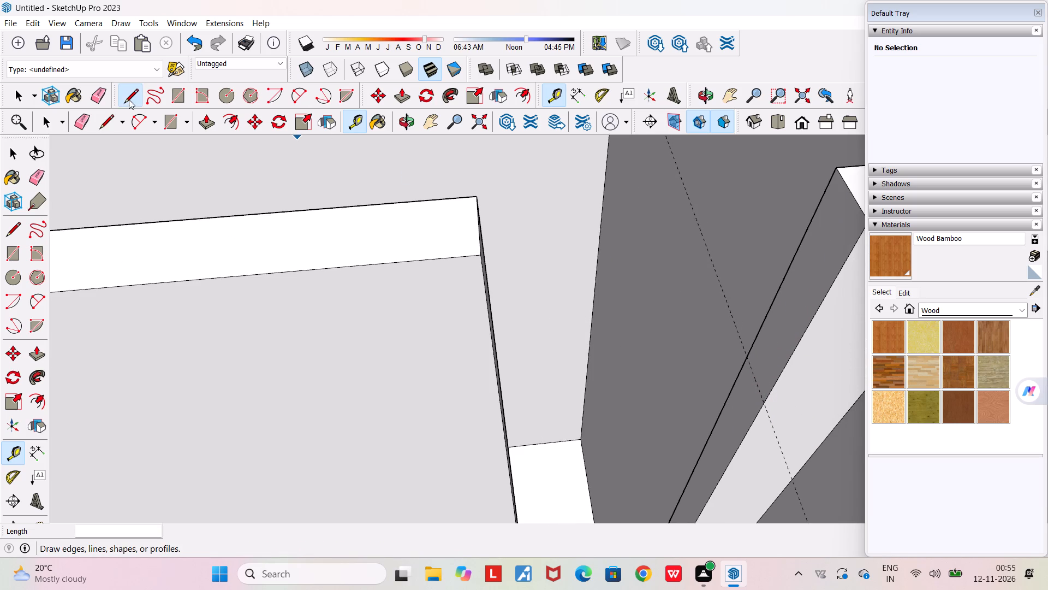
{"action": "left_click", "coordinate": [746, 356]}
{"action": "left_click", "coordinate": [769, 403]}
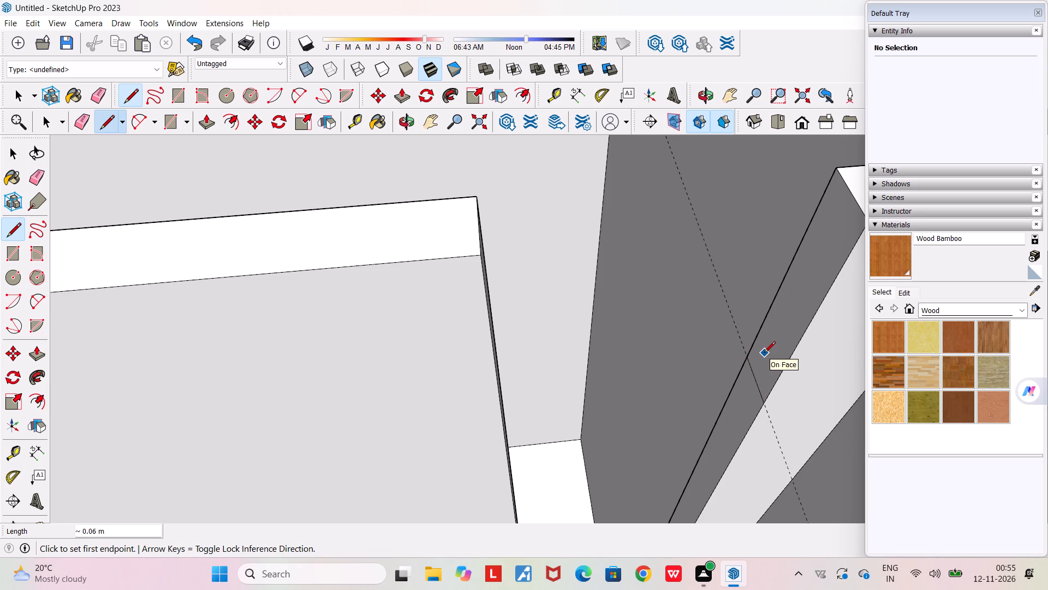
{"action": "key", "text": "p"}
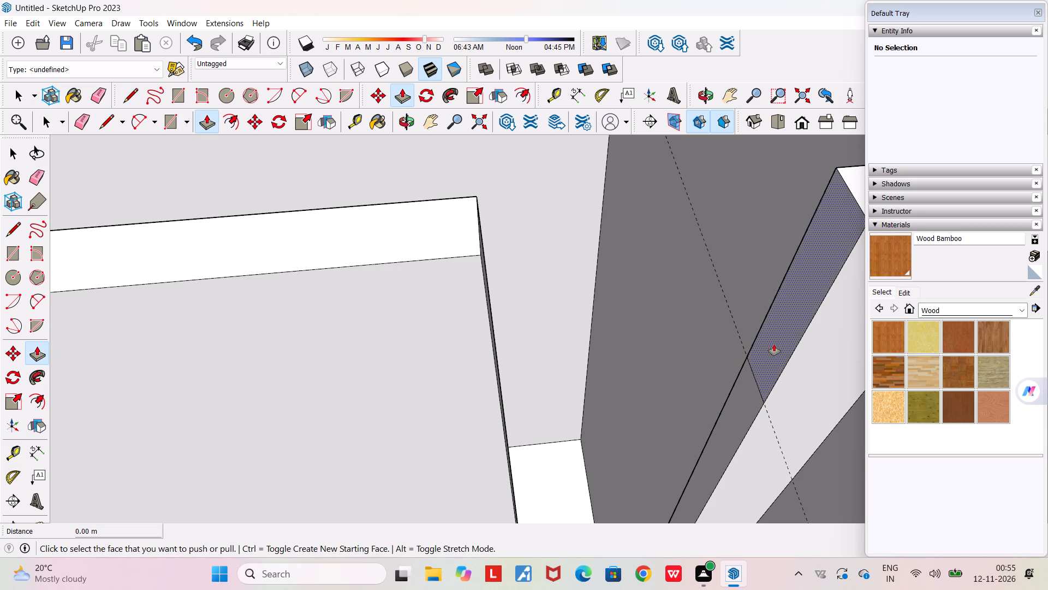
{"action": "left_click", "coordinate": [776, 340]}
{"action": "left_click", "coordinate": [442, 371]}
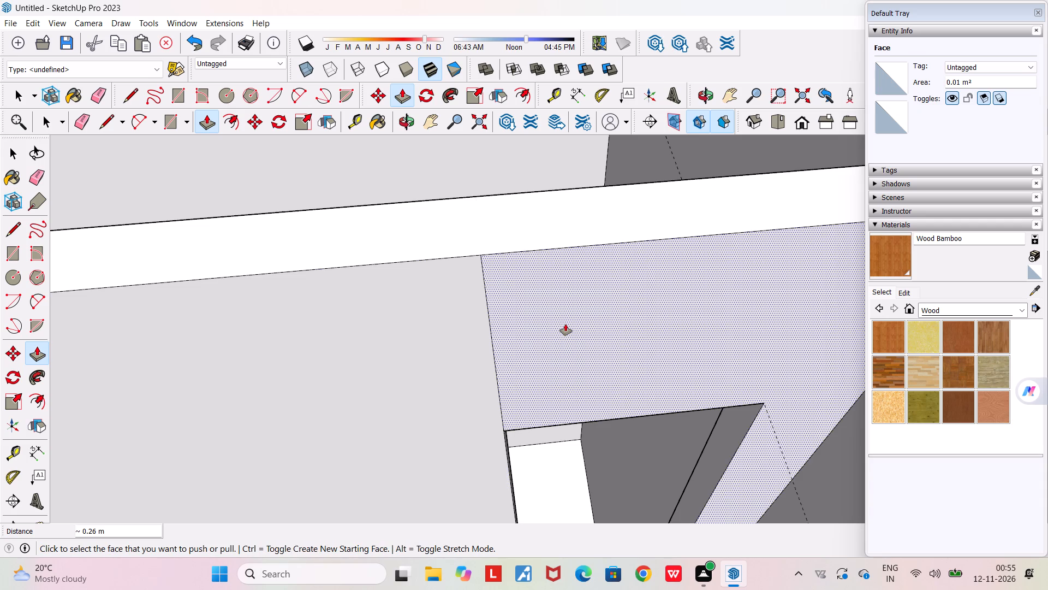
Erase the seam edge between the new header and the wall on the bedroom side, along with the guide line.
{"action": "key", "text": "e"}
{"action": "left_click_drag", "start_coordinate": [520, 323], "coordinate": [451, 333]}
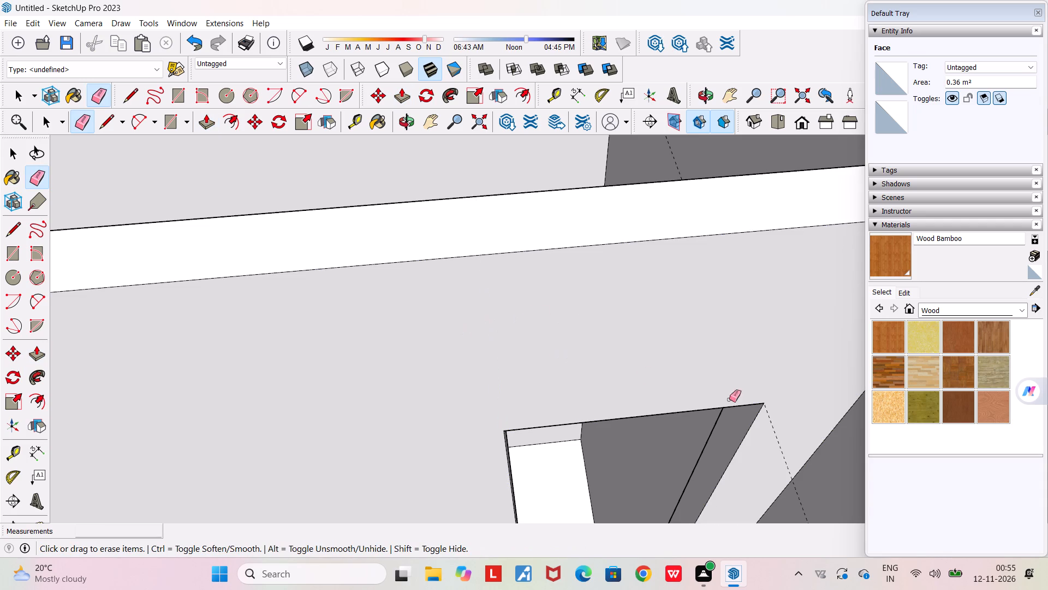
{"action": "left_click_drag", "start_coordinate": [780, 452], "coordinate": [773, 457]}
Erase the seam edge beside the door header on the inner face of the small room's wall.
{"action": "middle_click_drag", "start_coordinate": [788, 445], "coordinate": [1047, 540]}
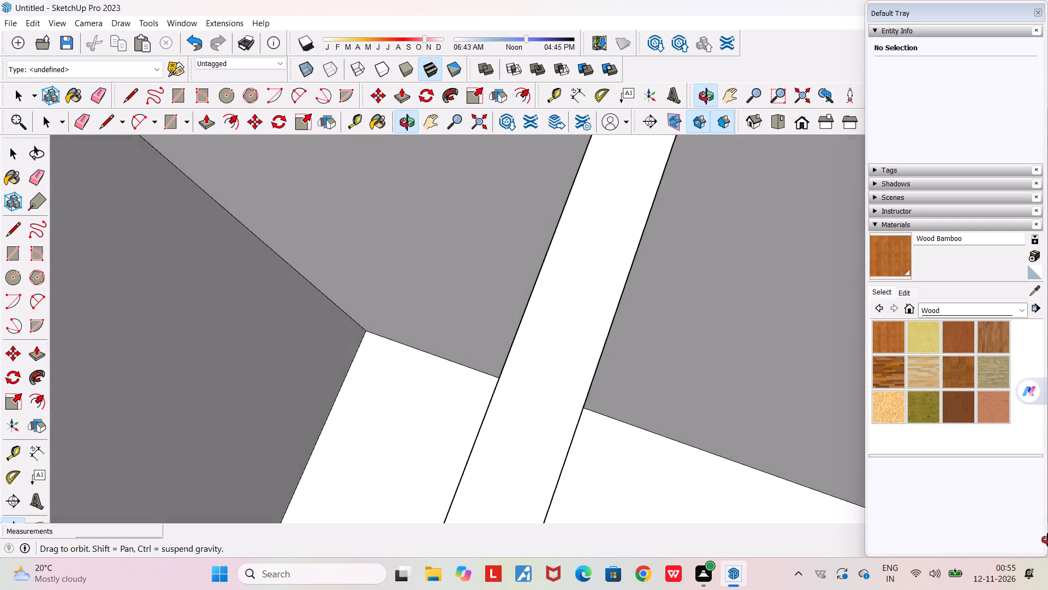
{"action": "middle_click_drag", "start_coordinate": [1047, 540], "coordinate": [1039, 537]}
{"action": "scroll", "coordinate": [1034, 537], "scroll_direction": "down", "scroll_amount": 7}
{"action": "scroll", "coordinate": [661, 408], "scroll_direction": "down", "scroll_amount": 6}
{"action": "middle_click_drag", "start_coordinate": [599, 396], "coordinate": [829, 434]}
{"action": "scroll", "coordinate": [829, 434], "scroll_direction": "up", "scroll_amount": 1}
{"action": "scroll", "coordinate": [752, 403], "scroll_direction": "up", "scroll_amount": 2}
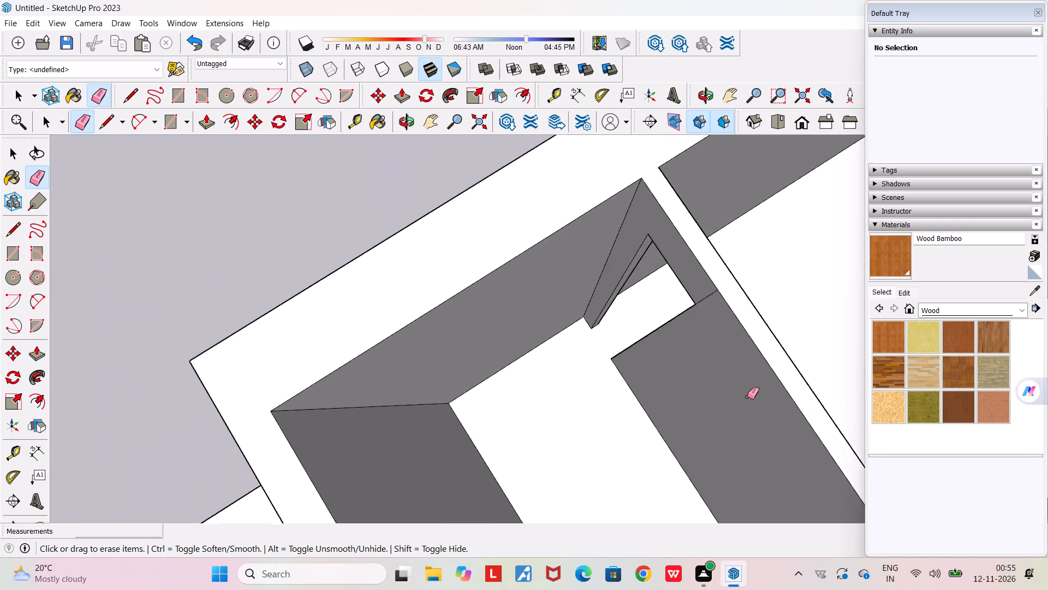
{"action": "scroll", "coordinate": [747, 397], "scroll_direction": "up", "scroll_amount": 5}
{"action": "left_click_drag", "start_coordinate": [672, 220], "coordinate": [730, 245]}
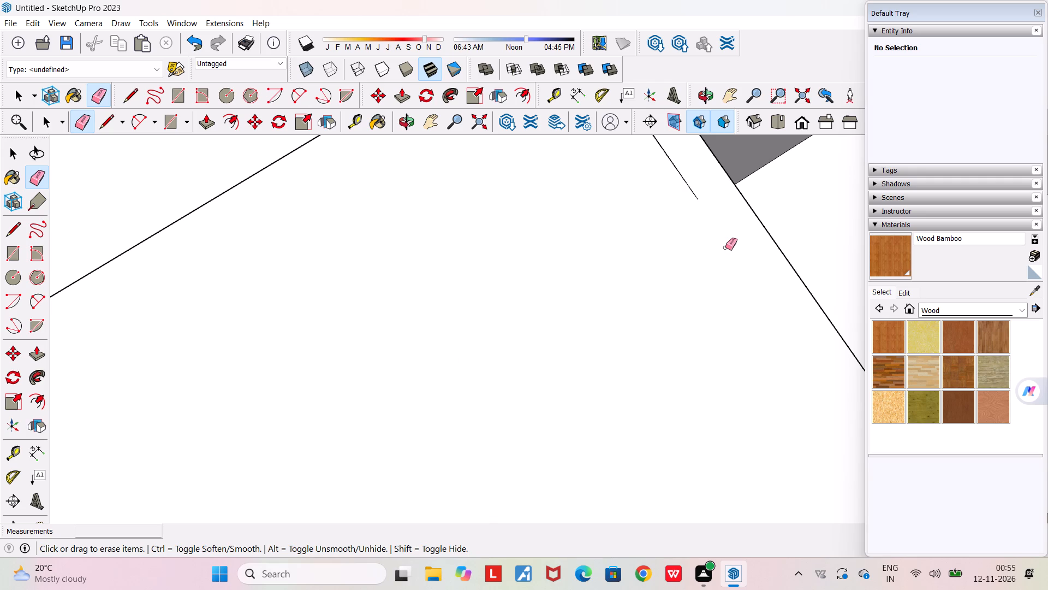
{"action": "key", "text": "ctrl+z"}
{"action": "scroll", "coordinate": [693, 233], "scroll_direction": "up", "scroll_amount": 5}
{"action": "left_click_drag", "start_coordinate": [676, 217], "coordinate": [664, 215]}
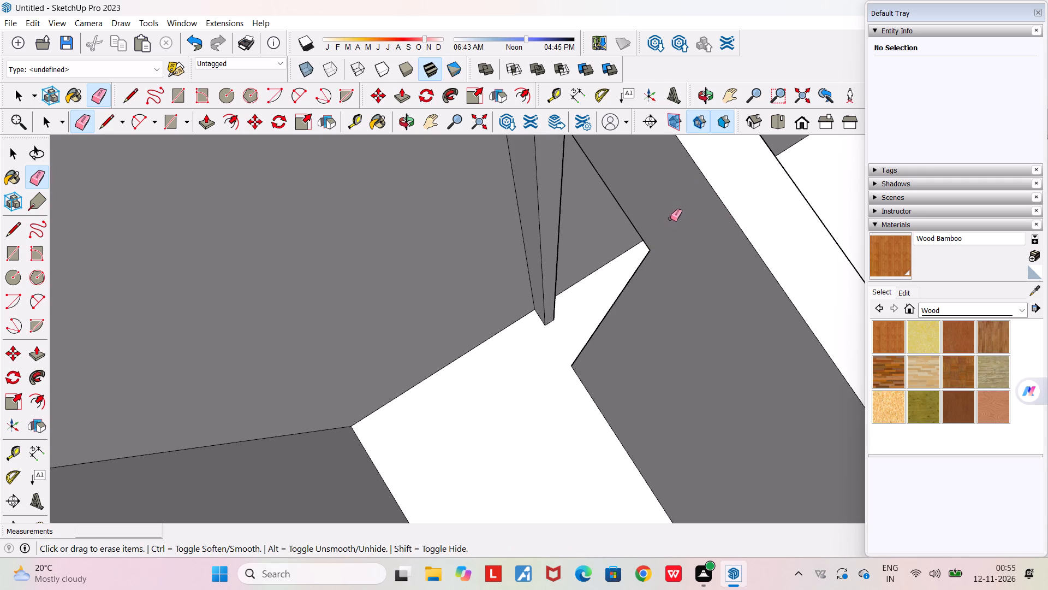
Erase the stray vertical edge near the outer corner of the small room's wall by the bed.
{"action": "scroll", "coordinate": [670, 219], "scroll_direction": "down", "scroll_amount": 7}
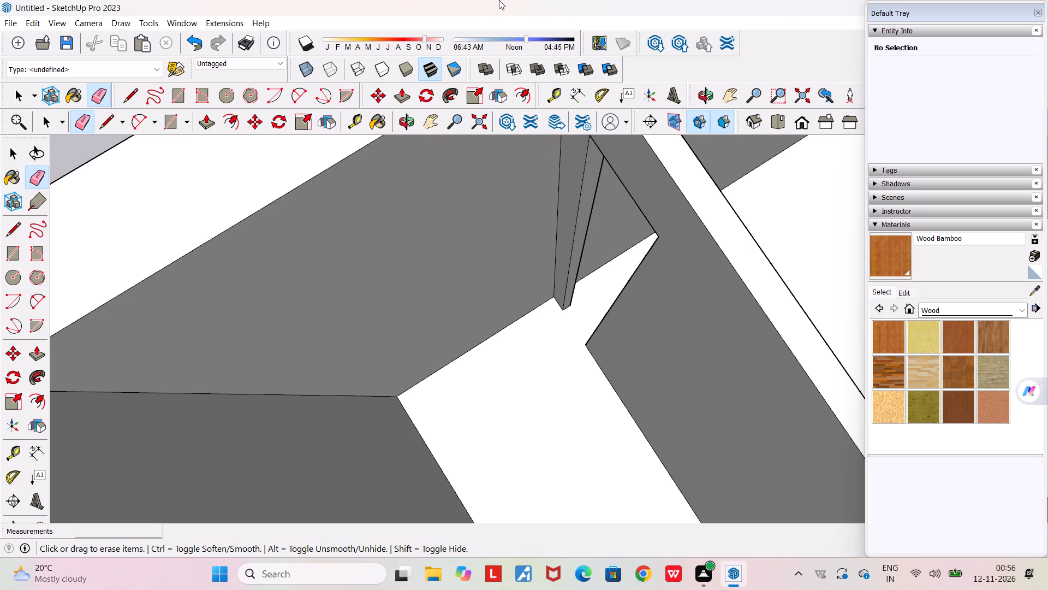
{"action": "key", "text": "Escape"}
{"action": "scroll", "coordinate": [520, 333], "scroll_direction": "down", "scroll_amount": 8}
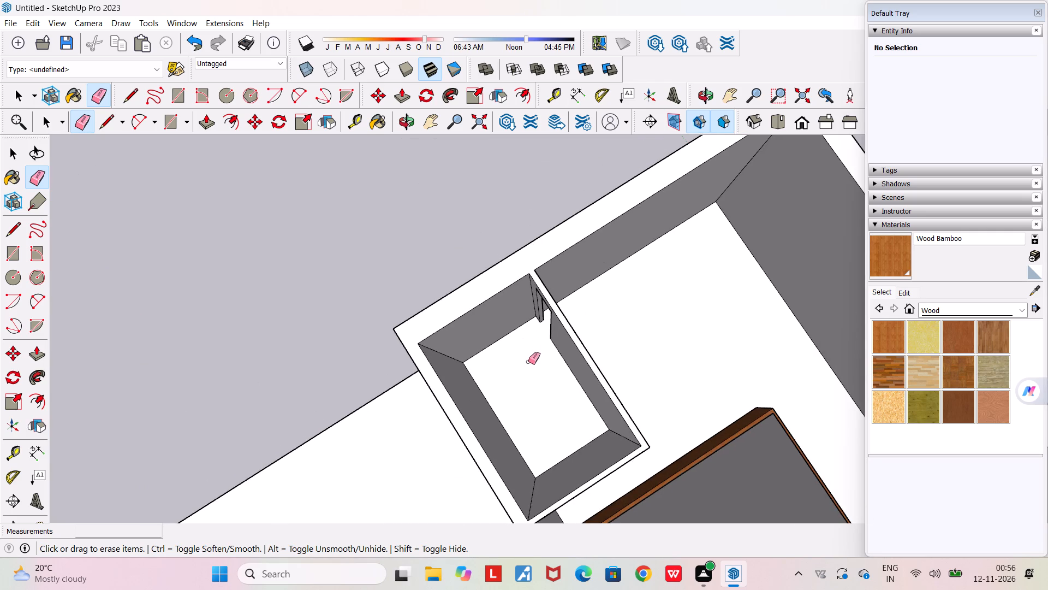
{"action": "scroll", "coordinate": [528, 358], "scroll_direction": "down", "scroll_amount": 2}
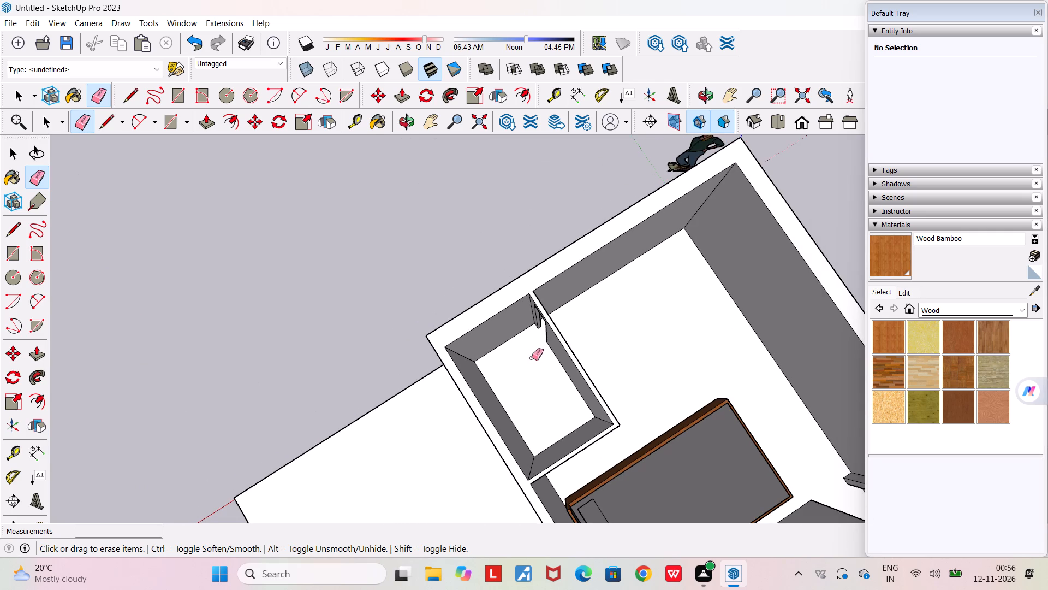
{"action": "middle_click_drag", "start_coordinate": [537, 358], "coordinate": [404, 182]}
{"action": "scroll", "coordinate": [404, 182], "scroll_direction": "down", "scroll_amount": 4}
{"action": "scroll", "coordinate": [546, 341], "scroll_direction": "up", "scroll_amount": 6}
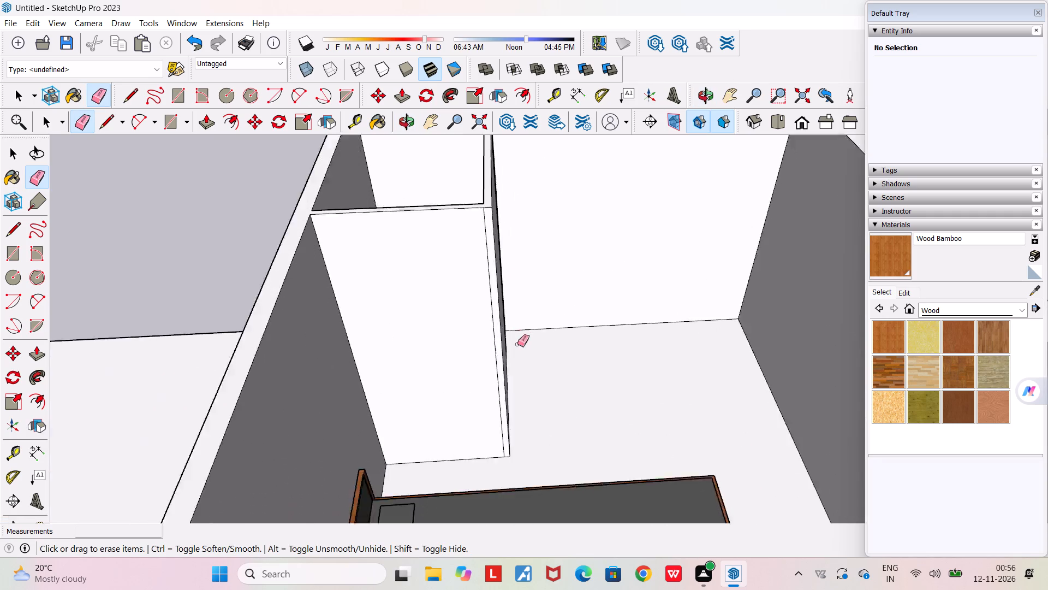
{"action": "scroll", "coordinate": [517, 344], "scroll_direction": "up", "scroll_amount": 1}
{"action": "scroll", "coordinate": [488, 306], "scroll_direction": "up", "scroll_amount": 4}
{"action": "left_click_drag", "start_coordinate": [488, 306], "coordinate": [458, 305]}
Draw a rectangle about 2.60 m by 0.63 m on the small room's wall, from the doorway's upper corner down to the floor.
{"action": "scroll", "coordinate": [458, 303], "scroll_direction": "down", "scroll_amount": 13}
{"action": "scroll", "coordinate": [456, 239], "scroll_direction": "up", "scroll_amount": 8}
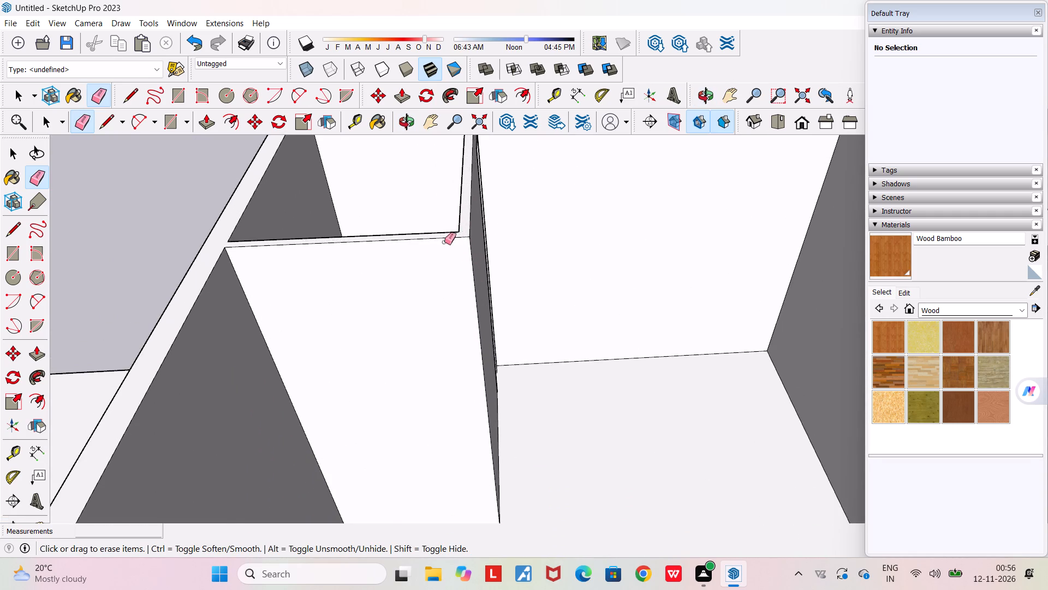
{"action": "middle_click_drag", "start_coordinate": [416, 248], "coordinate": [235, 257]}
{"action": "scroll", "coordinate": [236, 257], "scroll_direction": "down", "scroll_amount": 9}
{"action": "scroll", "coordinate": [268, 258], "scroll_direction": "up", "scroll_amount": 4}
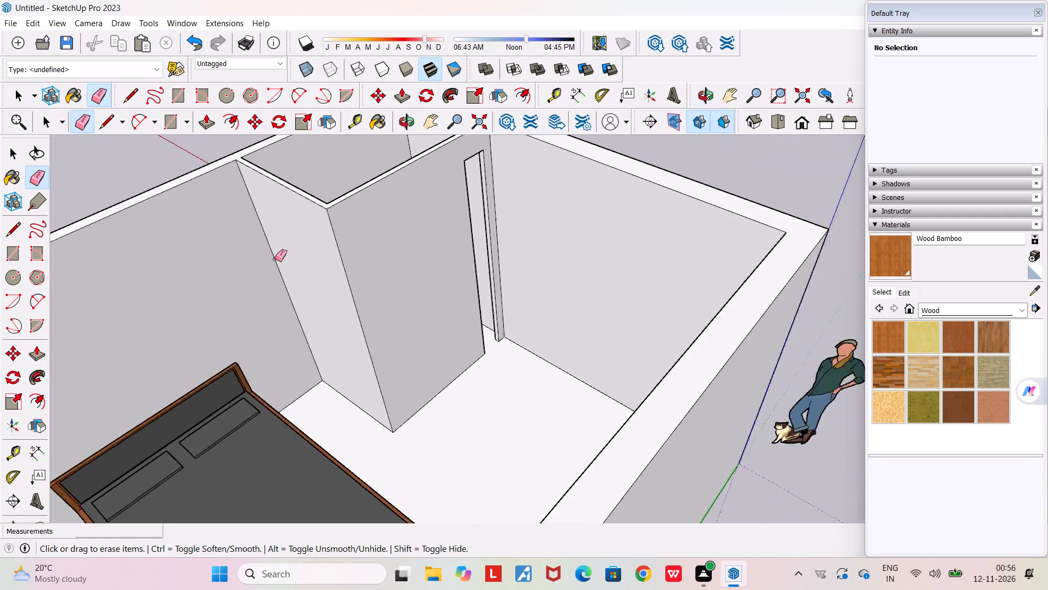
{"action": "scroll", "coordinate": [275, 259], "scroll_direction": "up", "scroll_amount": 2}
{"action": "middle_click_drag", "start_coordinate": [275, 259], "coordinate": [147, 293]}
{"action": "scroll", "coordinate": [147, 293], "scroll_direction": "down", "scroll_amount": 5}
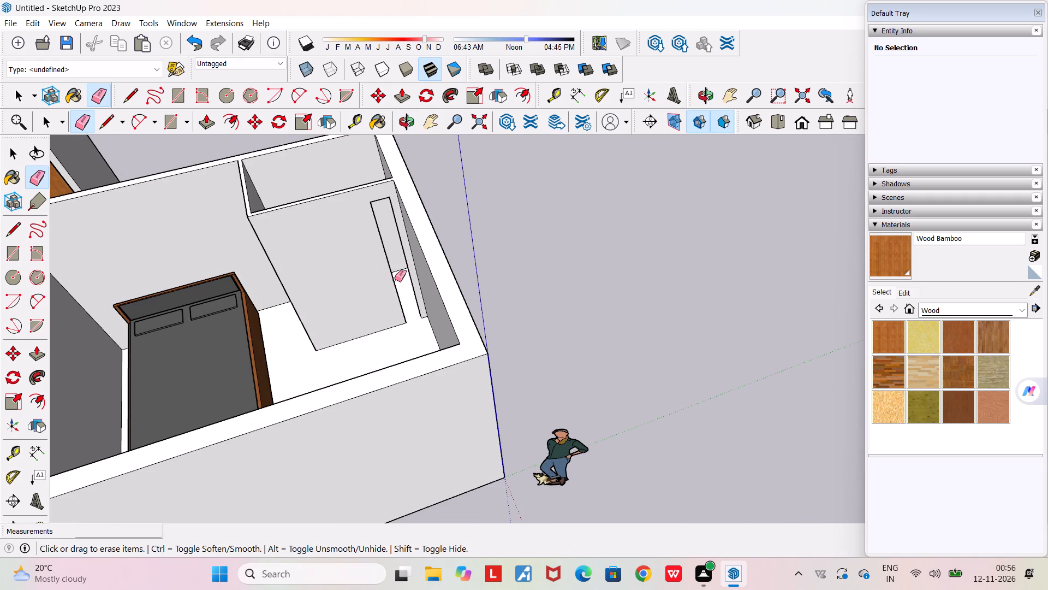
{"action": "scroll", "coordinate": [395, 279], "scroll_direction": "up", "scroll_amount": 5}
{"action": "scroll", "coordinate": [395, 280], "scroll_direction": "down", "scroll_amount": 4}
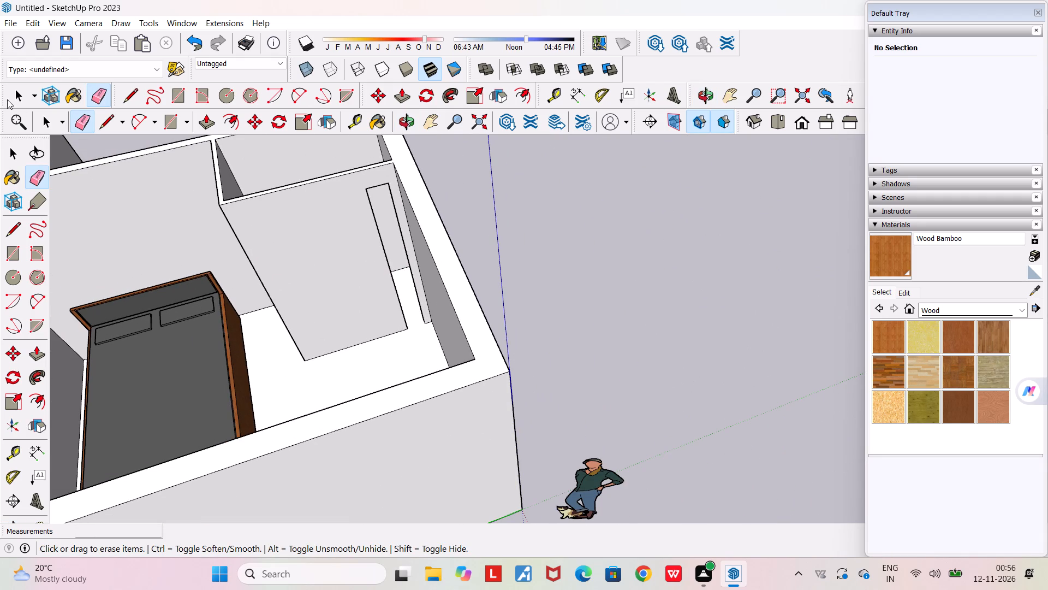
{"action": "left_click", "coordinate": [167, 117]}
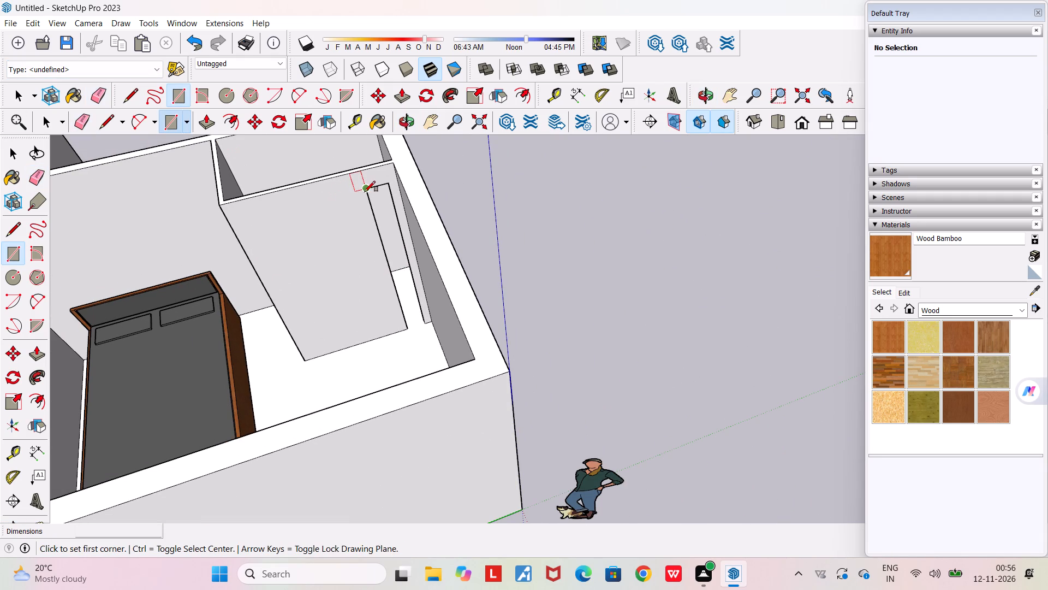
{"action": "left_click", "coordinate": [365, 188]}
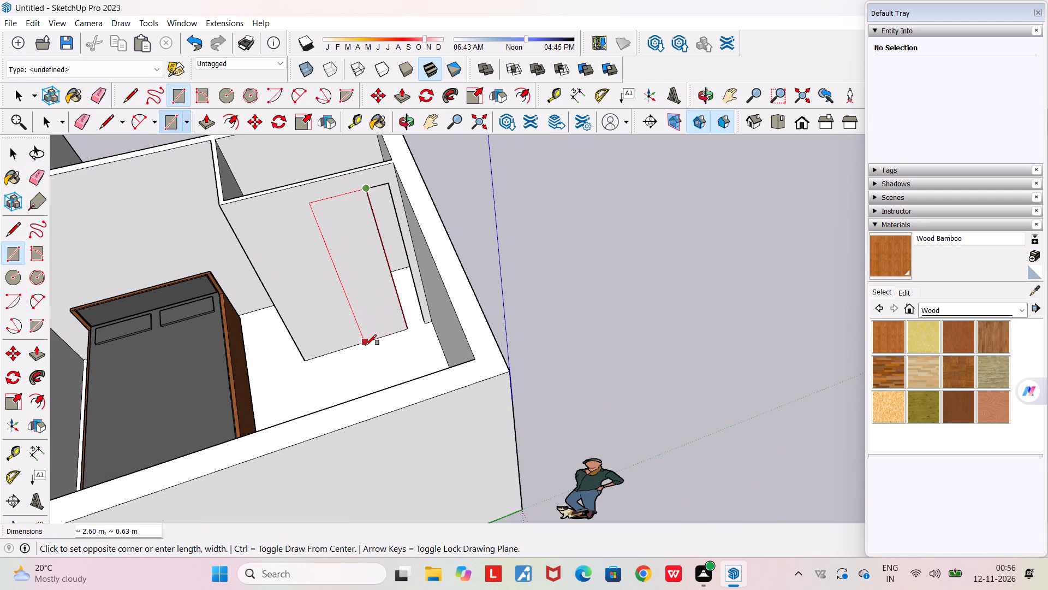
{"action": "left_click", "coordinate": [366, 344]}
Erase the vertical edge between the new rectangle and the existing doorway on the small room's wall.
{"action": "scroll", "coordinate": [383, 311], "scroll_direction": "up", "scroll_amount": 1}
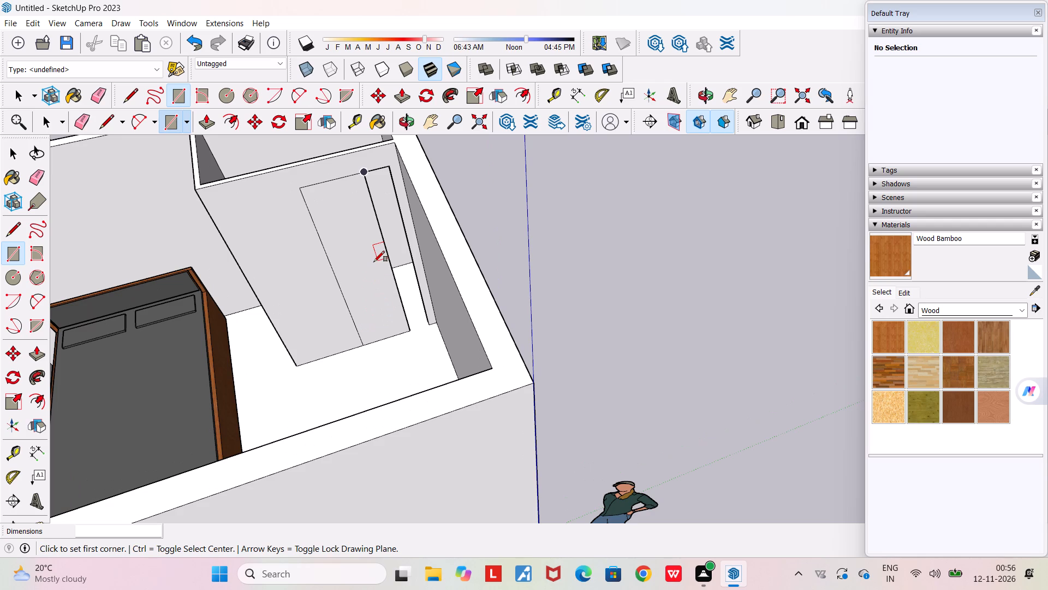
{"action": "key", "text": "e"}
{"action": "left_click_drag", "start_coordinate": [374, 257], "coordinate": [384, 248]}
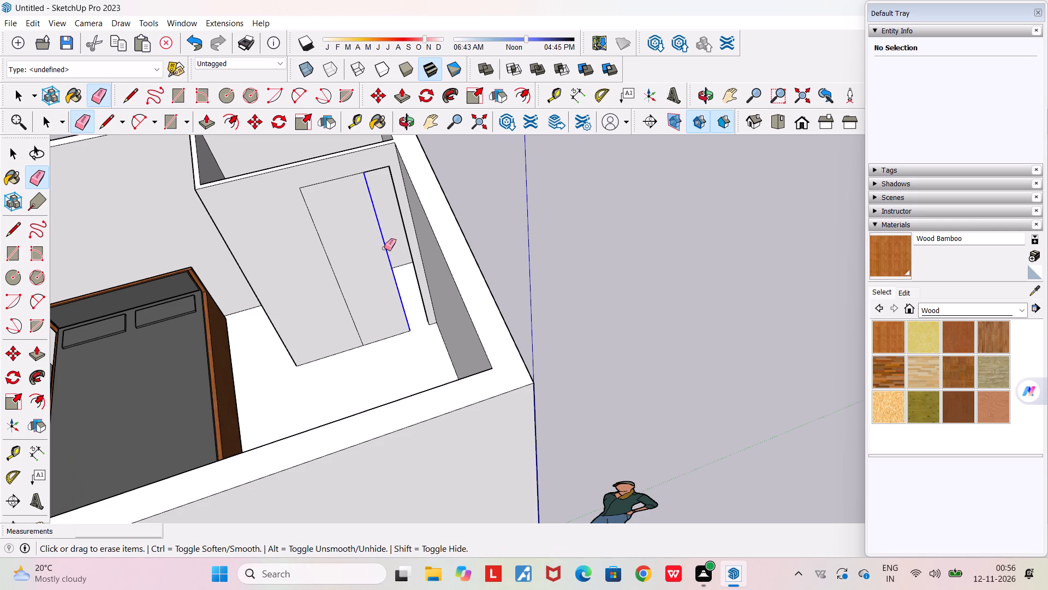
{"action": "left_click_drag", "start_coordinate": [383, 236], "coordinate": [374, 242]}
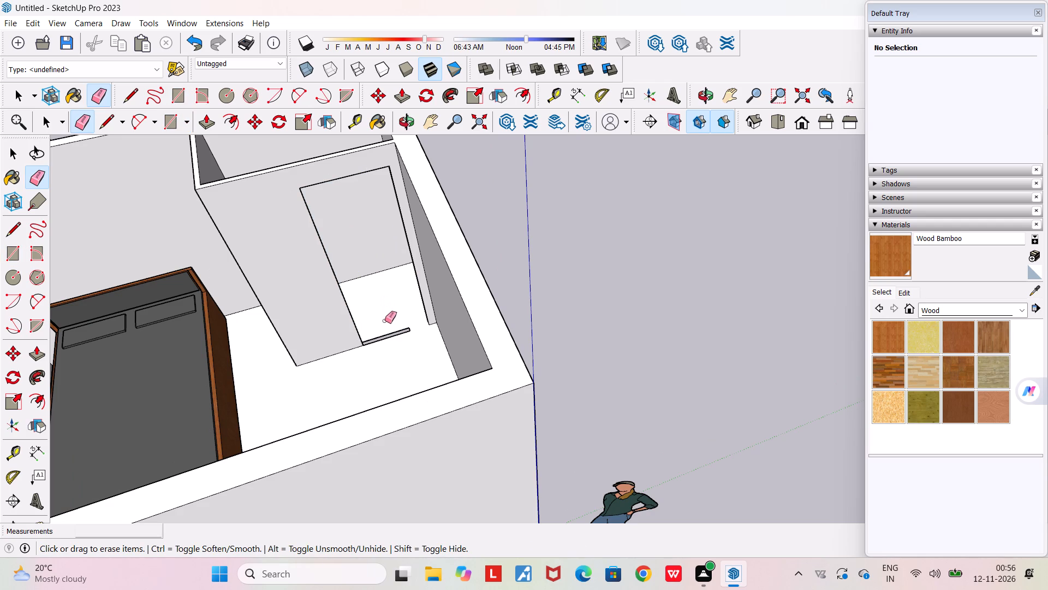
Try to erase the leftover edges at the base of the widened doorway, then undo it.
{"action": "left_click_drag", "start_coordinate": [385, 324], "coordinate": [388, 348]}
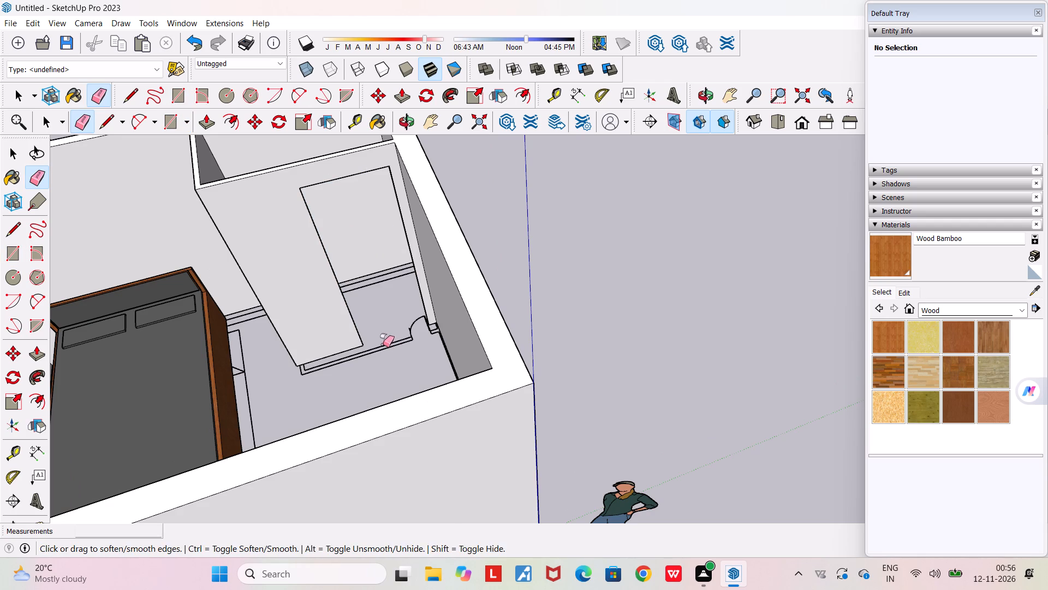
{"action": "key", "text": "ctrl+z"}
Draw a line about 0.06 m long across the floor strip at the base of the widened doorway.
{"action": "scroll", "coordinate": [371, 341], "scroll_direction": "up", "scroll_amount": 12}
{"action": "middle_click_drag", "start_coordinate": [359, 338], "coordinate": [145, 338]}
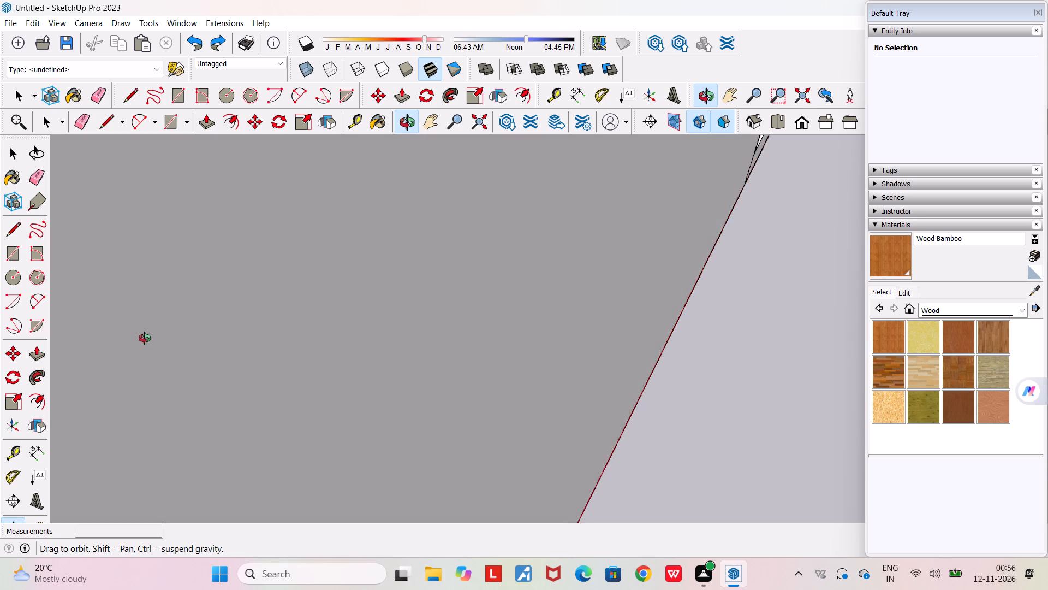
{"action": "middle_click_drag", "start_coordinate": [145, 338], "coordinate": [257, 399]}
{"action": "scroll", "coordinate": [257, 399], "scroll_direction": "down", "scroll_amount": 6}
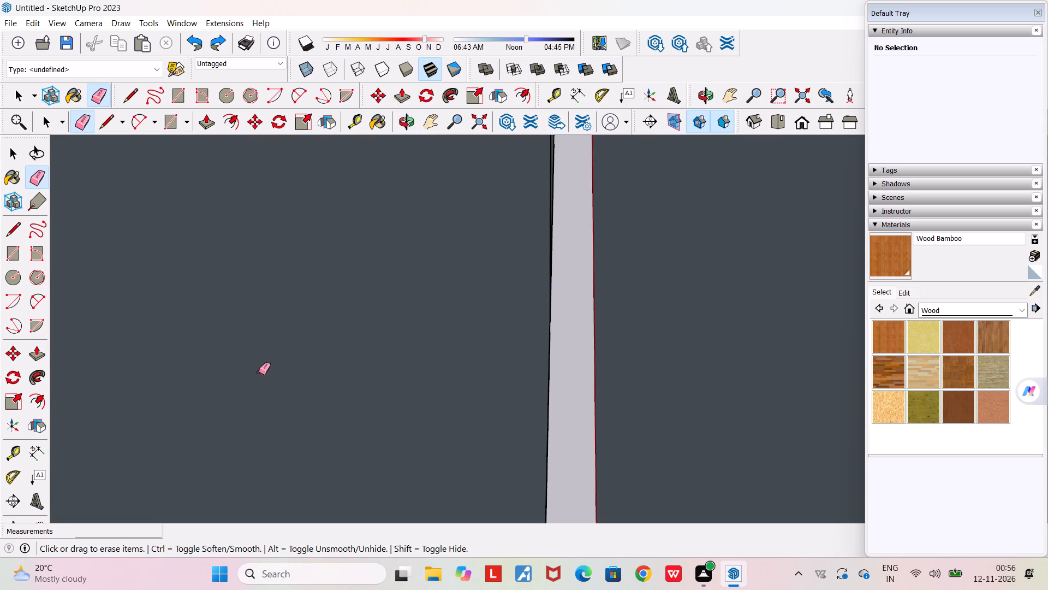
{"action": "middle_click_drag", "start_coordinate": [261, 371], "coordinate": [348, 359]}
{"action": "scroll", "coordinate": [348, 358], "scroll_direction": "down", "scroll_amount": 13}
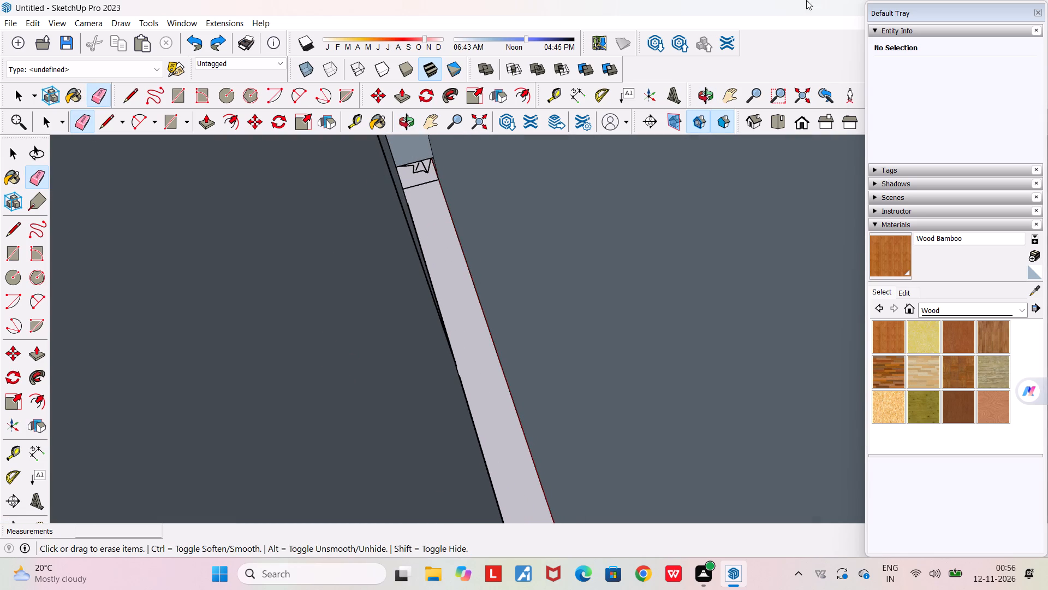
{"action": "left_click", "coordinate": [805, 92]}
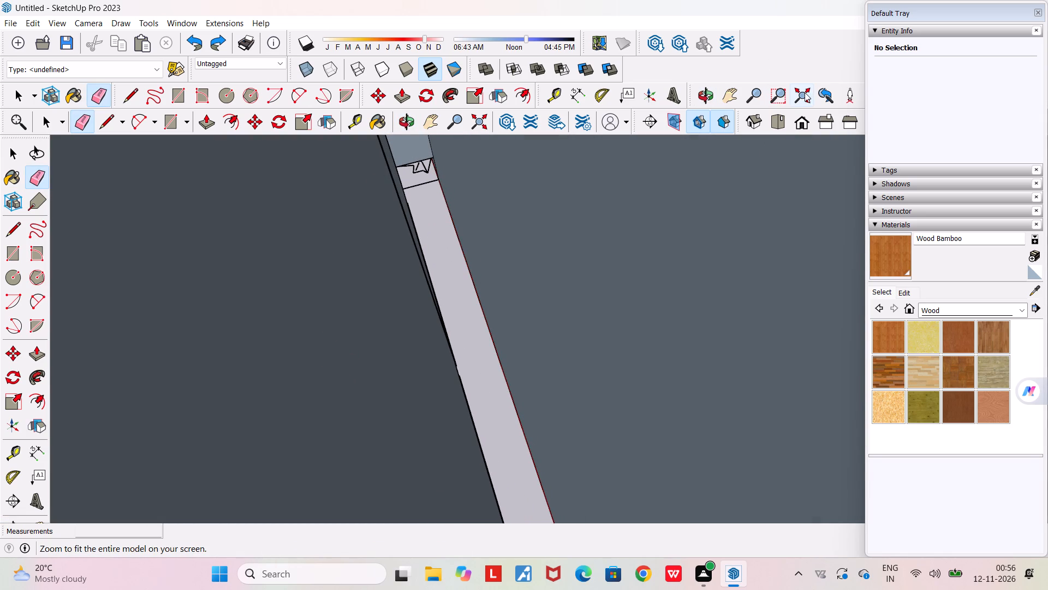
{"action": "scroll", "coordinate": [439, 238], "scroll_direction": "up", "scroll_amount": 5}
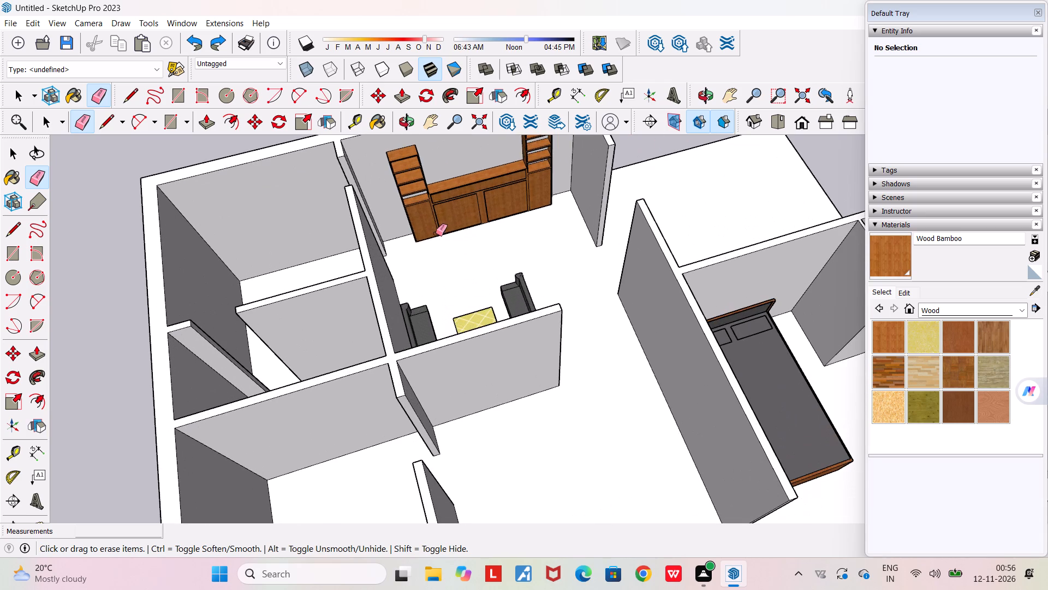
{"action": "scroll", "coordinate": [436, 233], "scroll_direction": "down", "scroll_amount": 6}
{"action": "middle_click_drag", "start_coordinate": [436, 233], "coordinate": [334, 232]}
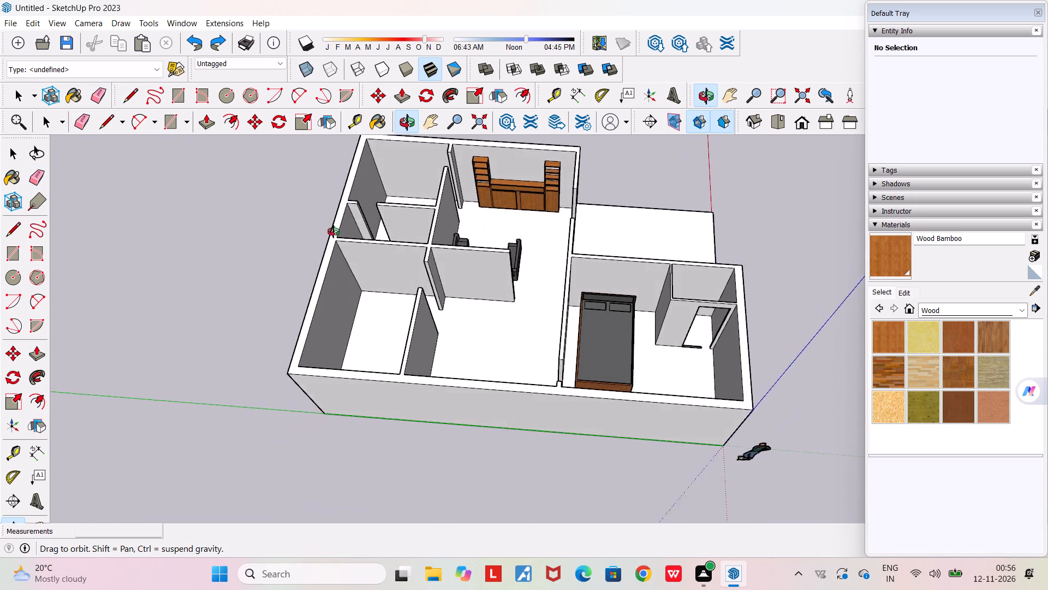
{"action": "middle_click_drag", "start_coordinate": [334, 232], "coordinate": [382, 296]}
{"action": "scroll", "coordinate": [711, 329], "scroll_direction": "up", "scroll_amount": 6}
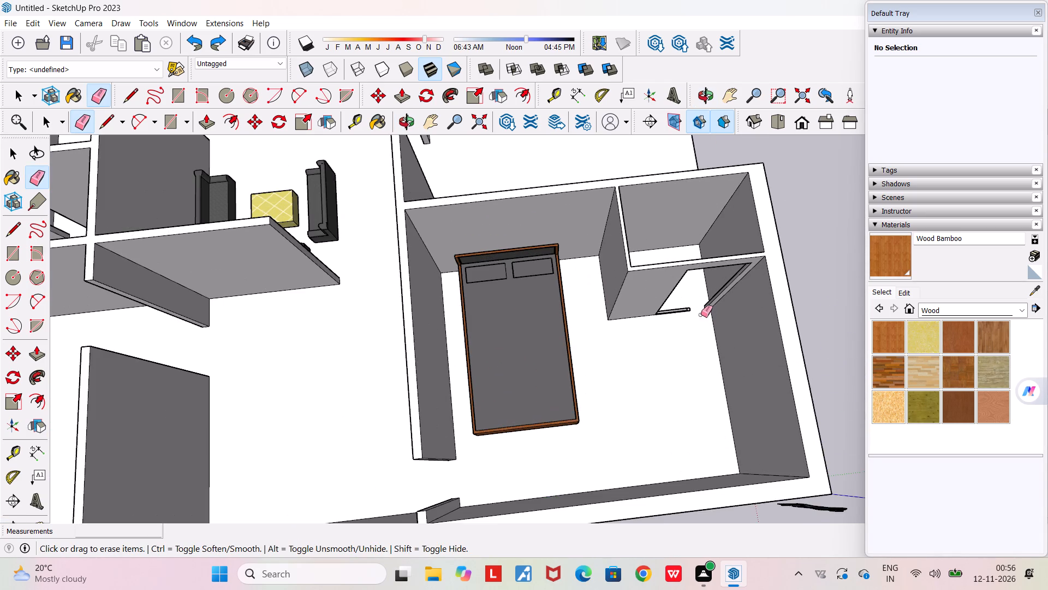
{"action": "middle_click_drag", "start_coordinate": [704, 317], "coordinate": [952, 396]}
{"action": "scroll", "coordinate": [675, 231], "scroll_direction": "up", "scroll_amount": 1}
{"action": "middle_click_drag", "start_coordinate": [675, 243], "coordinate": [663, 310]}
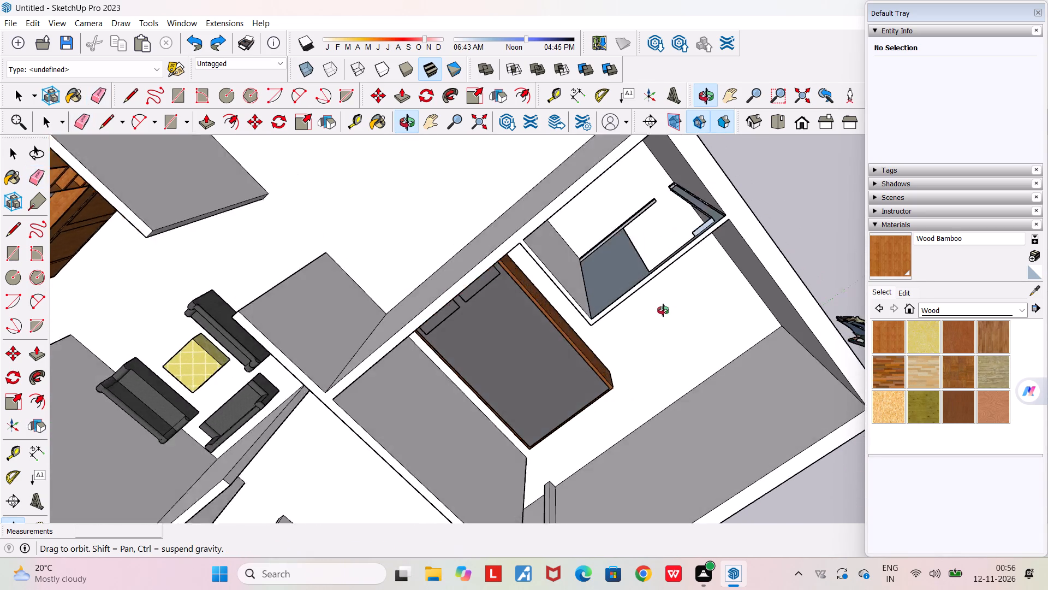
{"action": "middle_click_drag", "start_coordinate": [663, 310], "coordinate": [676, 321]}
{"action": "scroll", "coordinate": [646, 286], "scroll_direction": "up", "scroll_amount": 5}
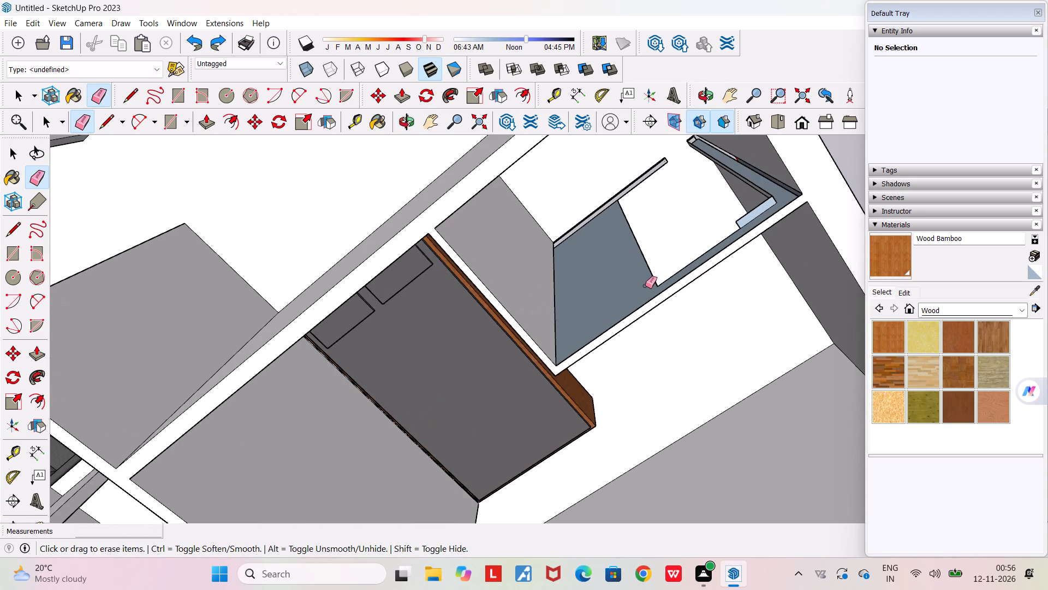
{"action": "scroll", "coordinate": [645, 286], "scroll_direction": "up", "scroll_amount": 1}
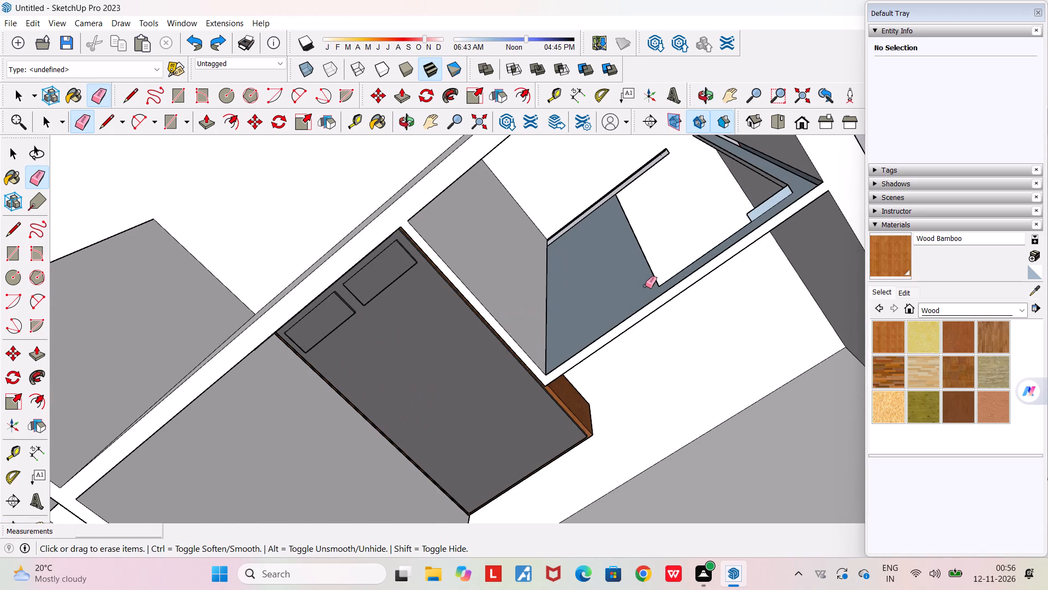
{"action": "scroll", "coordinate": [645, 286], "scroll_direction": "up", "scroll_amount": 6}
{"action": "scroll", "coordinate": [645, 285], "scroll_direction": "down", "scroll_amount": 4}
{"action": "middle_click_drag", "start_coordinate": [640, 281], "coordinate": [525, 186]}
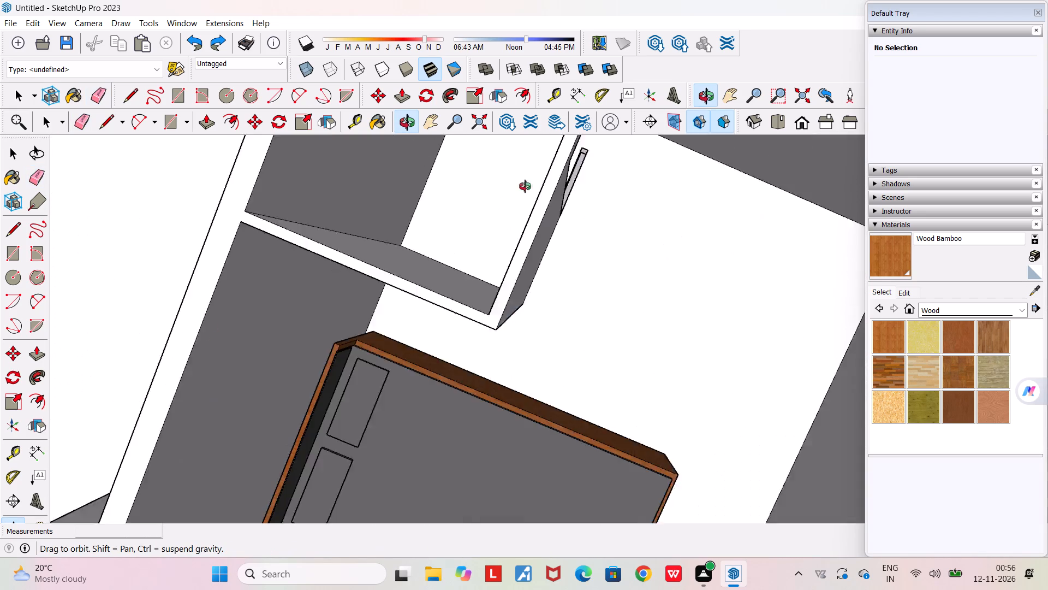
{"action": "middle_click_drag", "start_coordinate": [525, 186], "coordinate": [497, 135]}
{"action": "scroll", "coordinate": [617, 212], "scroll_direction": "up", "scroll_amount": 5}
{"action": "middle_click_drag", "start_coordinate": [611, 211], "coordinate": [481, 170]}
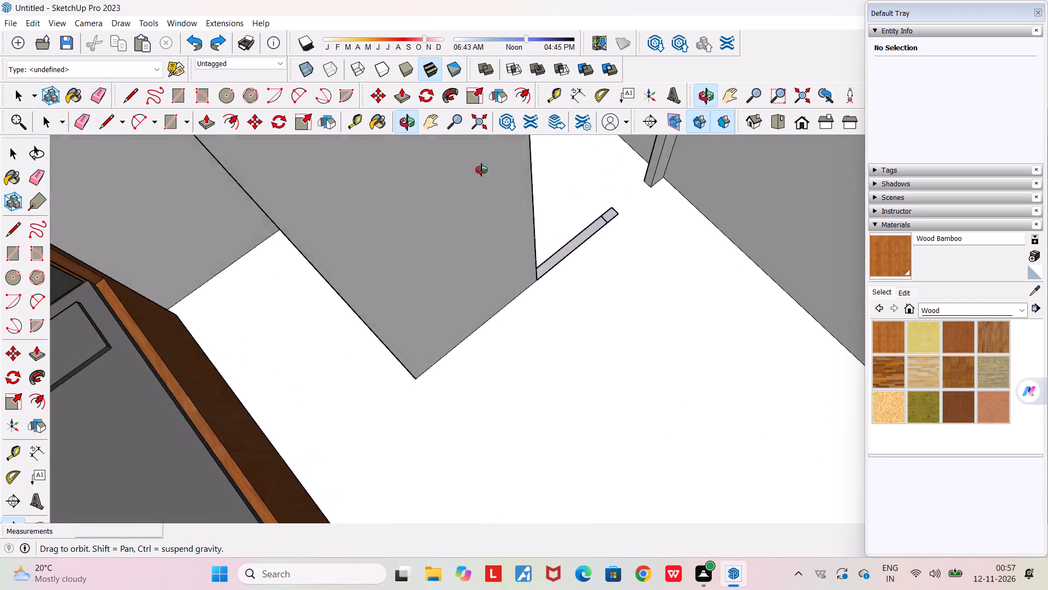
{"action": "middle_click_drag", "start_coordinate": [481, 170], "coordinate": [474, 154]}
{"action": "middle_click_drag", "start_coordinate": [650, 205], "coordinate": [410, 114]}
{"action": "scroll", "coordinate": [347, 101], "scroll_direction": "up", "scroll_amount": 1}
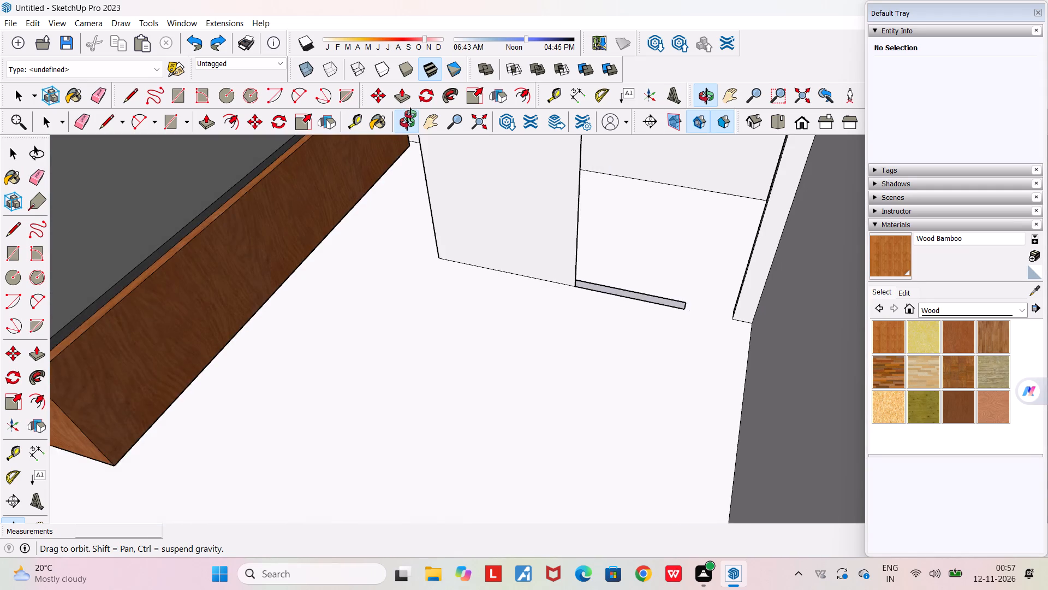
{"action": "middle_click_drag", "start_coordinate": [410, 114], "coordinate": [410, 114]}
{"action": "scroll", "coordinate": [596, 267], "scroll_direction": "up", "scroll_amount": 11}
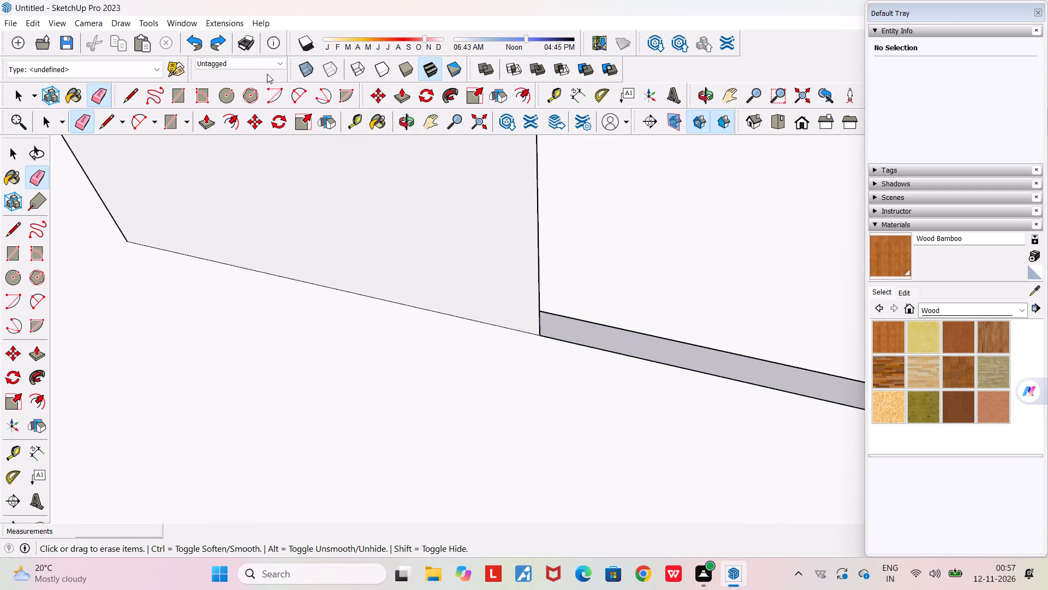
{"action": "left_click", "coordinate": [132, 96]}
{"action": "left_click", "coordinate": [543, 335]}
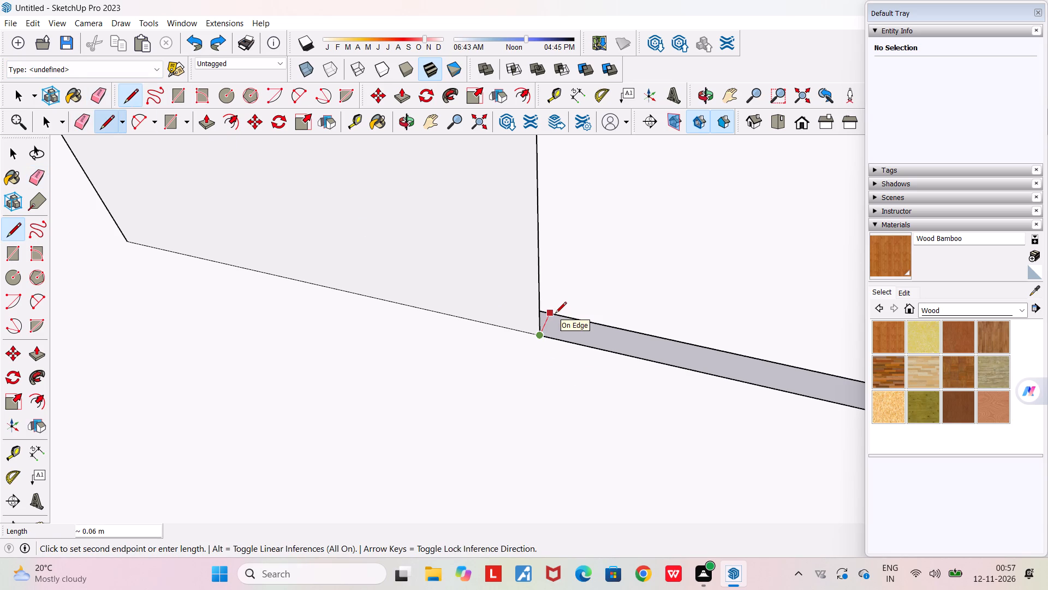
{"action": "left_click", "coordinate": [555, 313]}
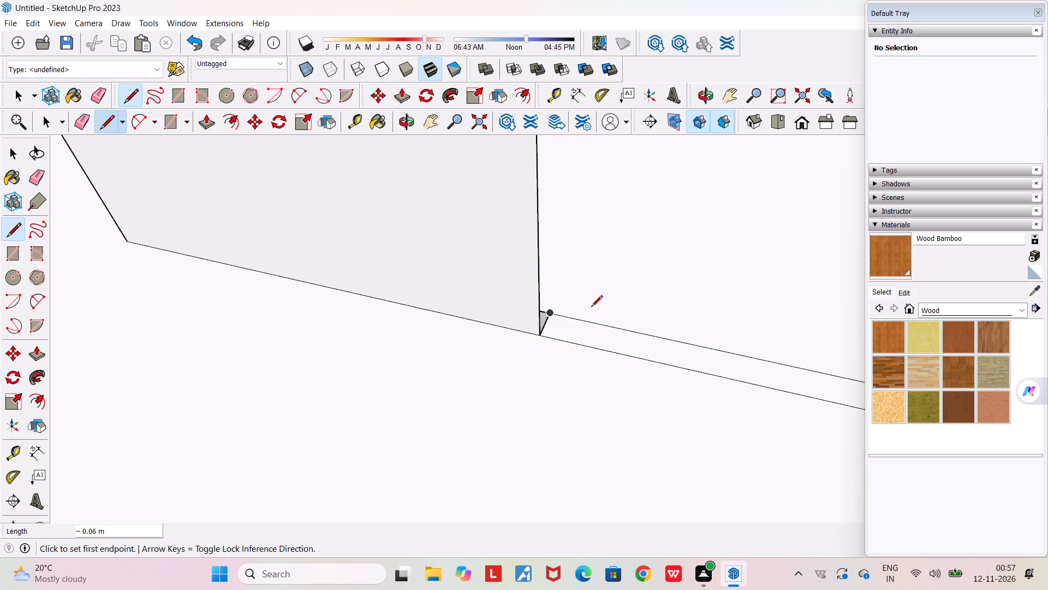
Examine the widened doorway and the strip at its base from inside the small room.
{"action": "middle_click_drag", "start_coordinate": [610, 296], "coordinate": [174, 317]}
{"action": "scroll", "coordinate": [184, 322], "scroll_direction": "down", "scroll_amount": 4}
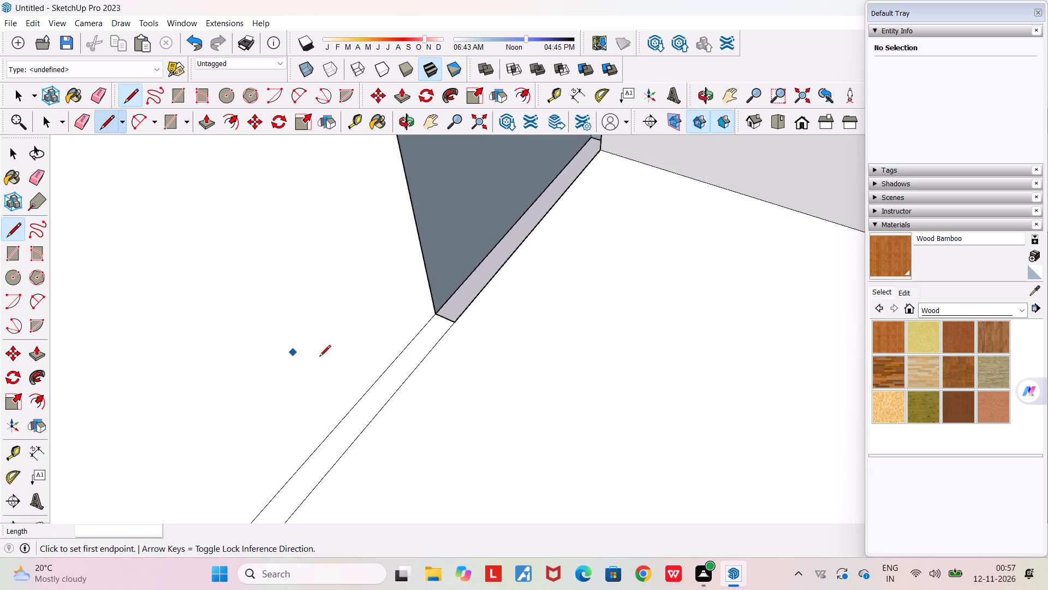
{"action": "scroll", "coordinate": [341, 359], "scroll_direction": "down", "scroll_amount": 7}
{"action": "middle_click_drag", "start_coordinate": [376, 380], "coordinate": [498, 412]}
{"action": "scroll", "coordinate": [498, 411], "scroll_direction": "down", "scroll_amount": 13}
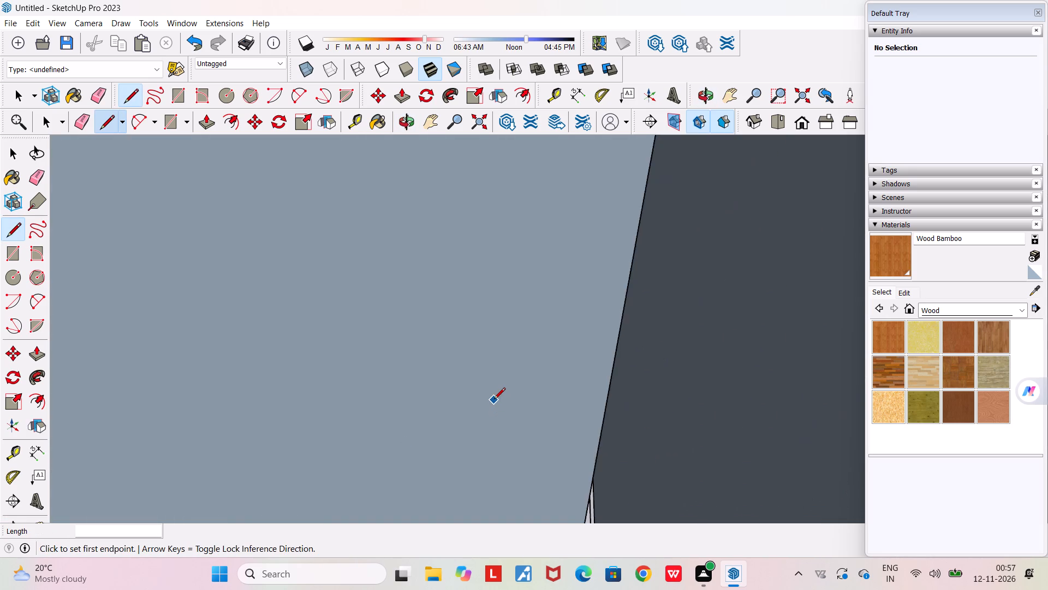
{"action": "scroll", "coordinate": [494, 400], "scroll_direction": "down", "scroll_amount": 20}
{"action": "scroll", "coordinate": [494, 400], "scroll_direction": "down", "scroll_amount": 20}
{"action": "scroll", "coordinate": [494, 400], "scroll_direction": "down", "scroll_amount": 5}
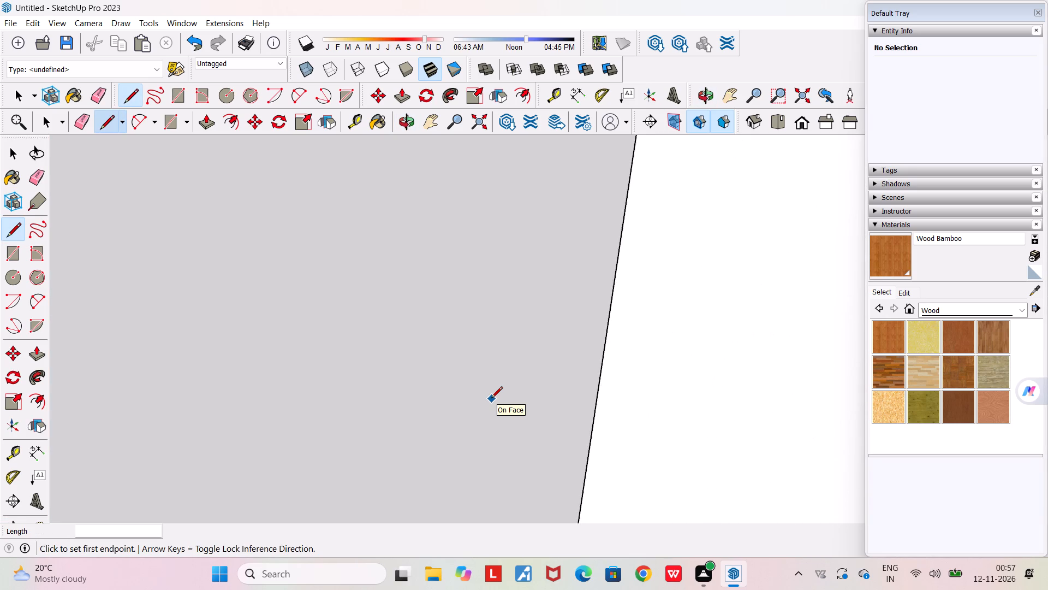
{"action": "scroll", "coordinate": [491, 399], "scroll_direction": "down", "scroll_amount": 19}
{"action": "scroll", "coordinate": [491, 399], "scroll_direction": "down", "scroll_amount": 4}
{"action": "scroll", "coordinate": [440, 346], "scroll_direction": "up", "scroll_amount": 8}
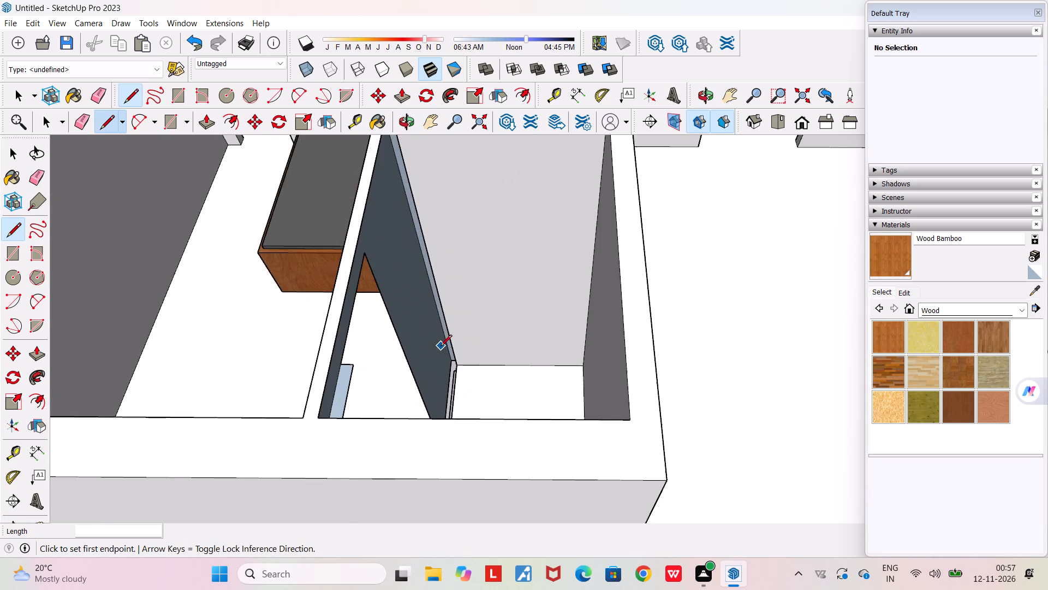
{"action": "scroll", "coordinate": [445, 358], "scroll_direction": "up", "scroll_amount": 3}
{"action": "middle_click_drag", "start_coordinate": [473, 387], "coordinate": [402, 418]}
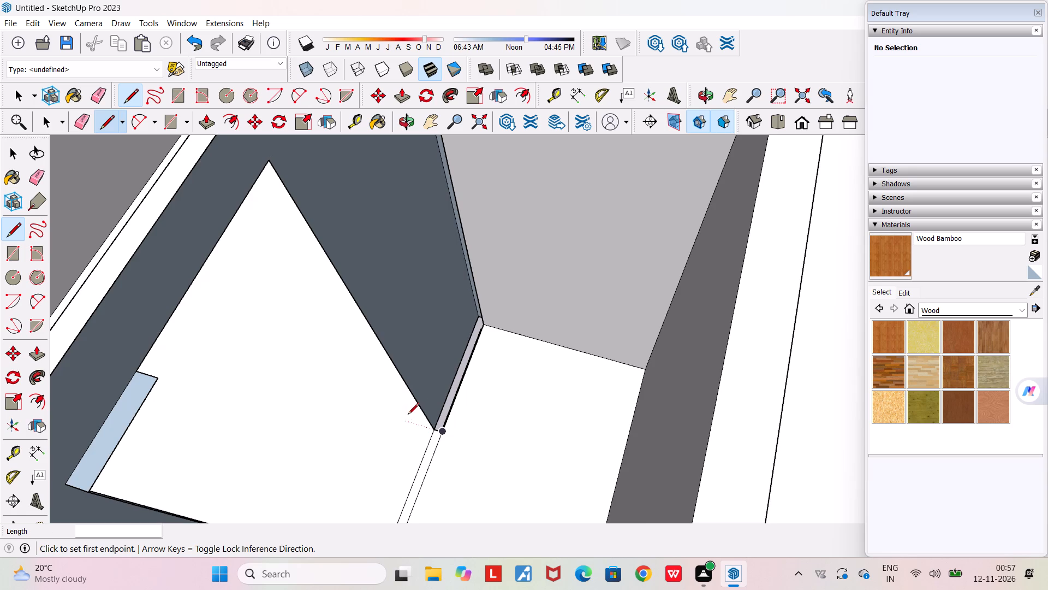
{"action": "scroll", "coordinate": [489, 391], "scroll_direction": "up", "scroll_amount": 7}
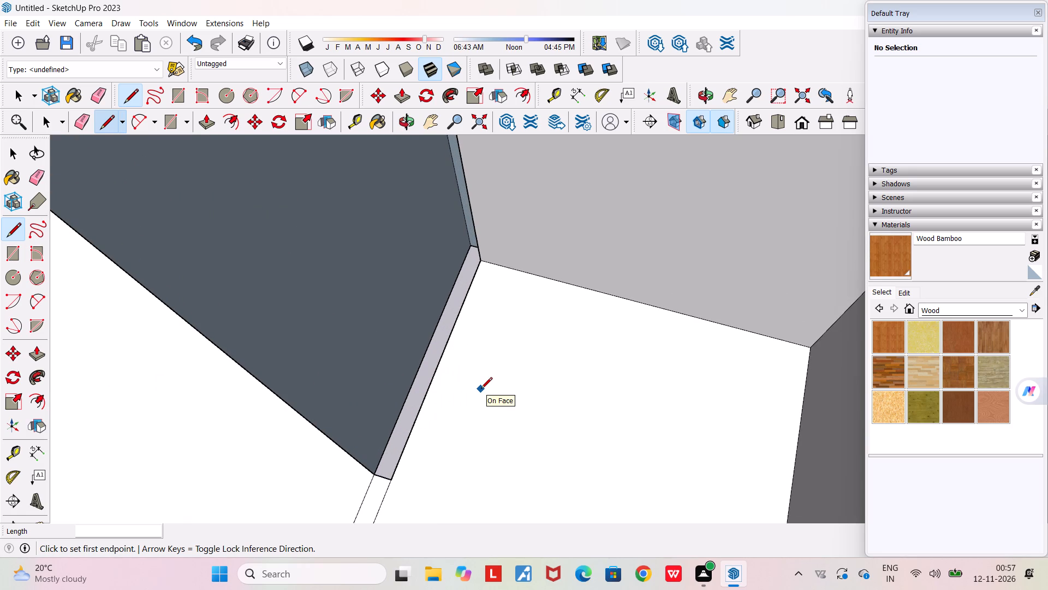
{"action": "scroll", "coordinate": [481, 390], "scroll_direction": "down", "scroll_amount": 11}
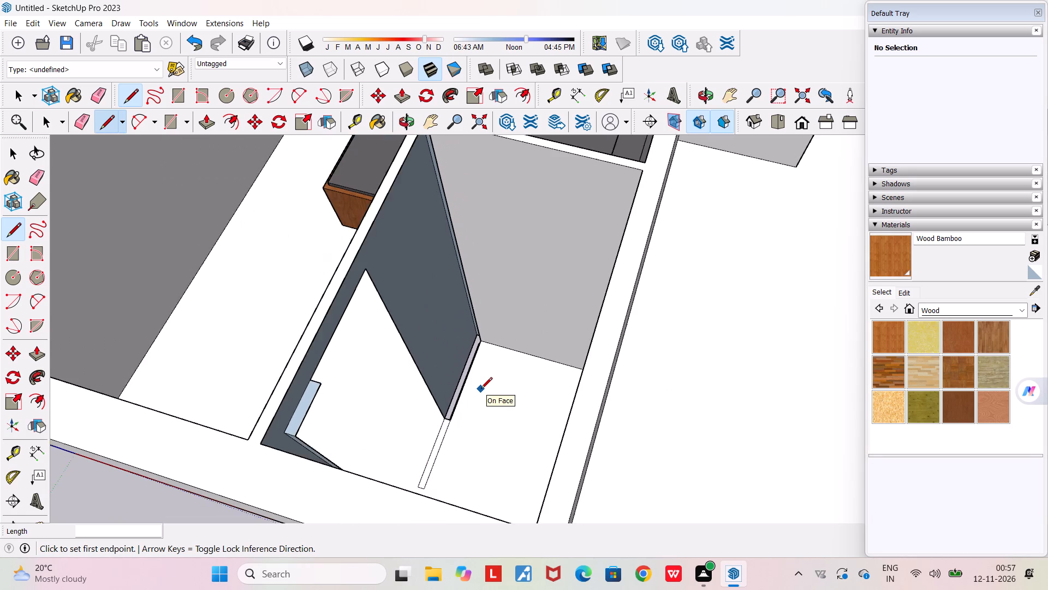
{"action": "scroll", "coordinate": [481, 390], "scroll_direction": "down", "scroll_amount": 2}
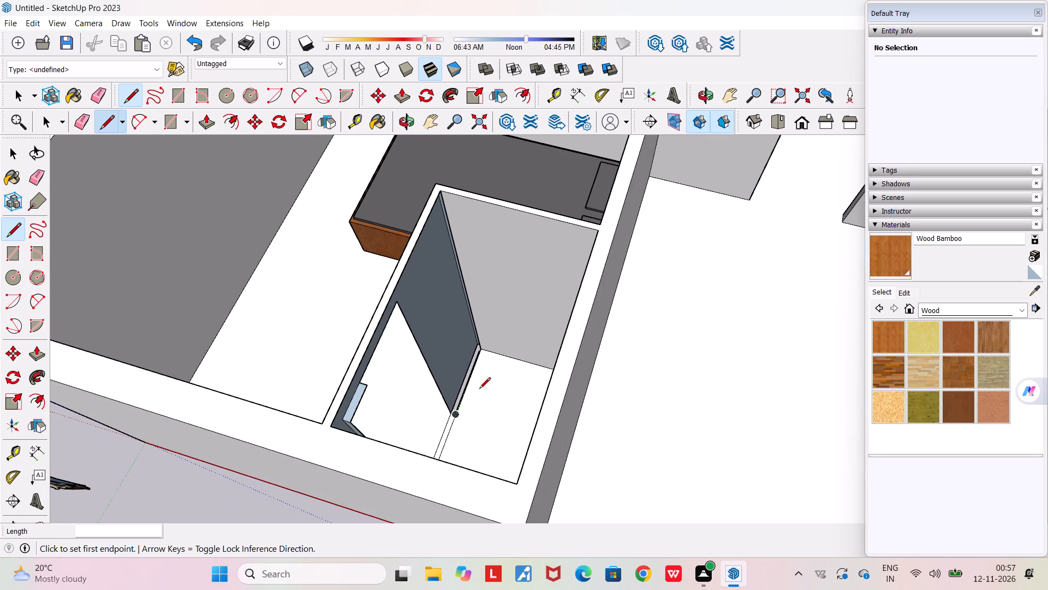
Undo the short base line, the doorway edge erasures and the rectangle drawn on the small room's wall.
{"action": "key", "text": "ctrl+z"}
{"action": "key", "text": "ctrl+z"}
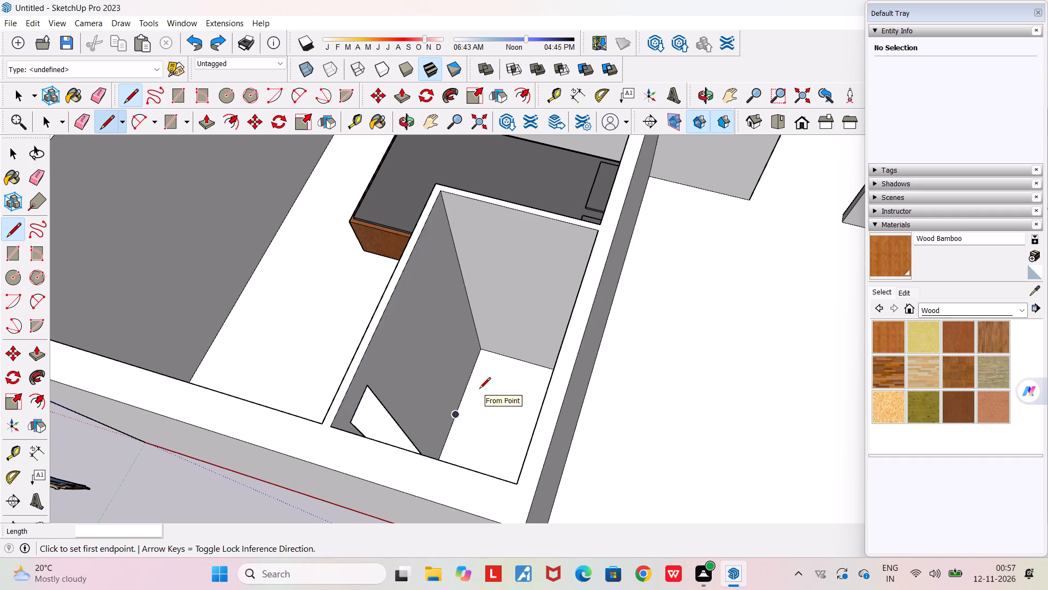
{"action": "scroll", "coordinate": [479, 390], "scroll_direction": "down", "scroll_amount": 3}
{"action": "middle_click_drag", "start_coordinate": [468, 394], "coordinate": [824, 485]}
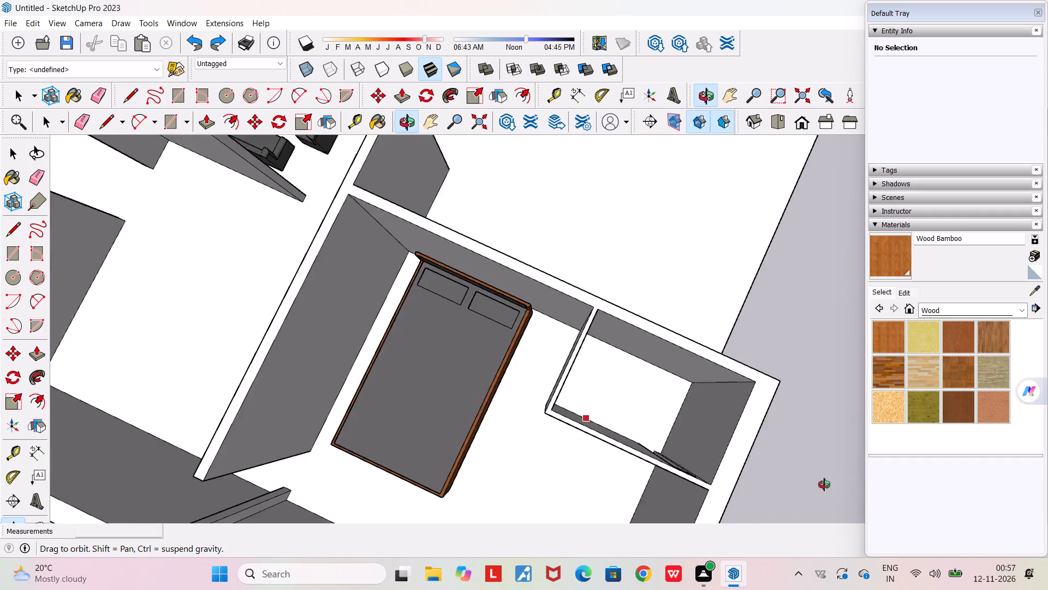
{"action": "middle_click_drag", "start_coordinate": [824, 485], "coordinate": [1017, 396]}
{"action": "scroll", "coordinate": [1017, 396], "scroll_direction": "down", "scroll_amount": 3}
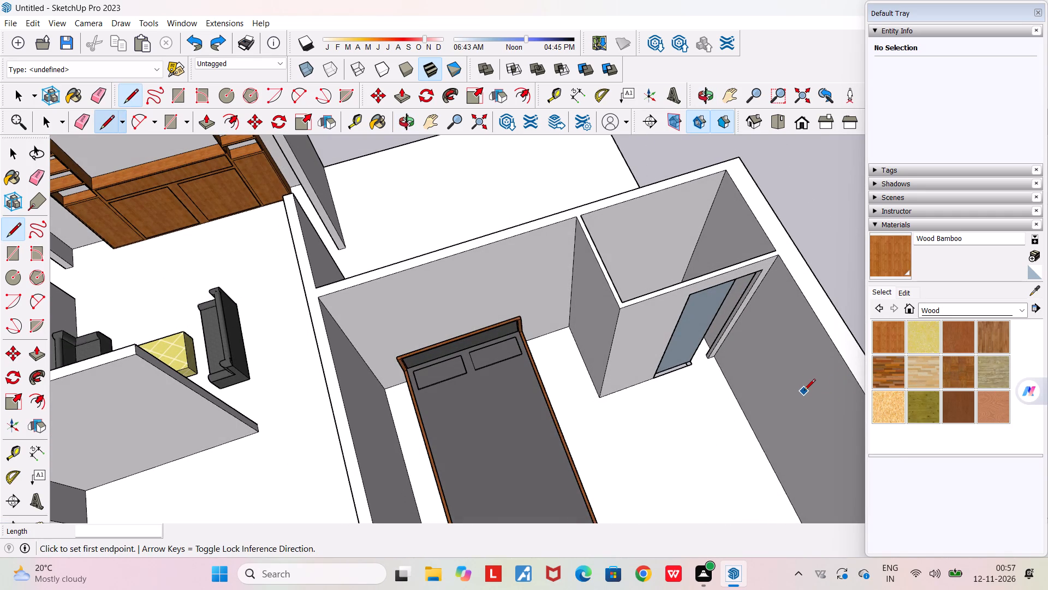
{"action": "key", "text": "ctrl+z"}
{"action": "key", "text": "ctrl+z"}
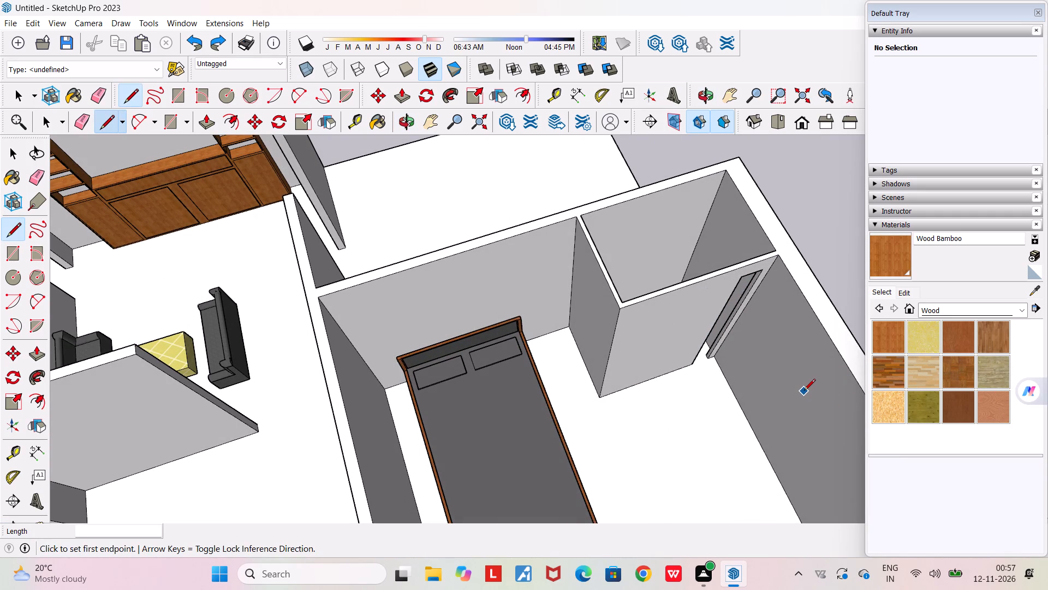
Place a guide 0.25 m below the top edge of the short wall stub beside the bedroom's doorway opening.
{"action": "middle_click_drag", "start_coordinate": [804, 391], "coordinate": [28, 428]}
{"action": "middle_click_drag", "start_coordinate": [28, 428], "coordinate": [434, 362]}
{"action": "scroll", "coordinate": [434, 362], "scroll_direction": "down", "scroll_amount": 12}
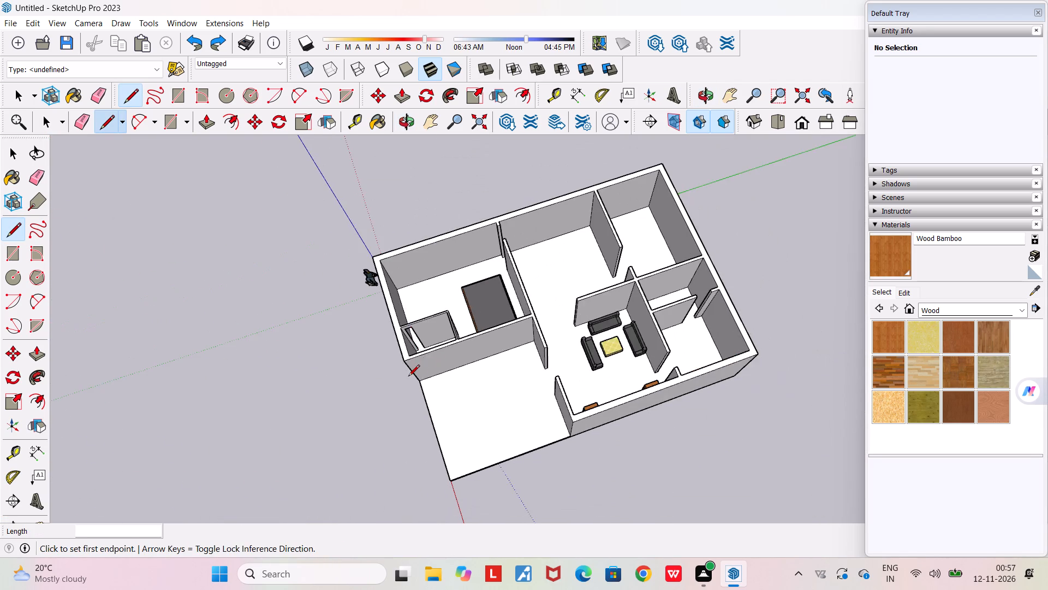
{"action": "middle_click_drag", "start_coordinate": [411, 377], "coordinate": [1008, 362]}
{"action": "scroll", "coordinate": [485, 446], "scroll_direction": "up", "scroll_amount": 8}
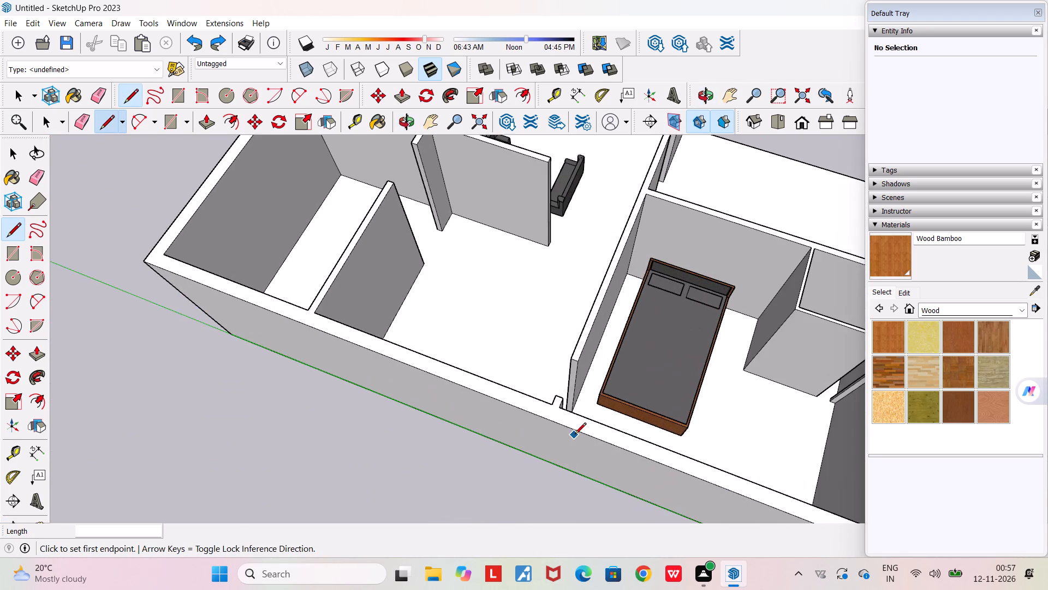
{"action": "scroll", "coordinate": [575, 435], "scroll_direction": "up", "scroll_amount": 5}
{"action": "key", "text": "space"}
{"action": "middle_click_drag", "start_coordinate": [576, 438], "coordinate": [198, 421]}
{"action": "scroll", "coordinate": [484, 269], "scroll_direction": "up", "scroll_amount": 8}
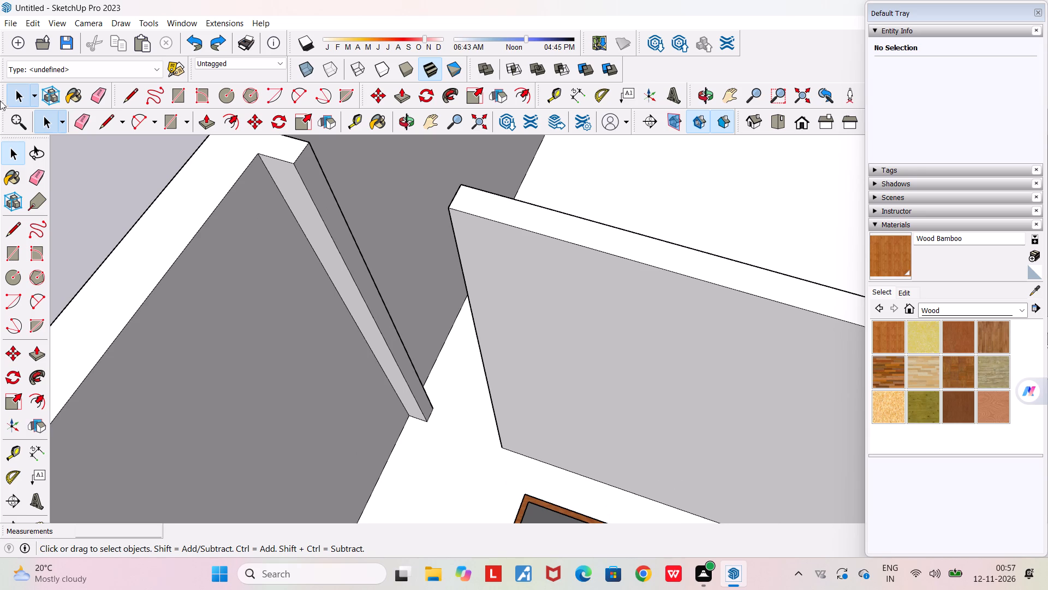
{"action": "left_click", "coordinate": [360, 120]}
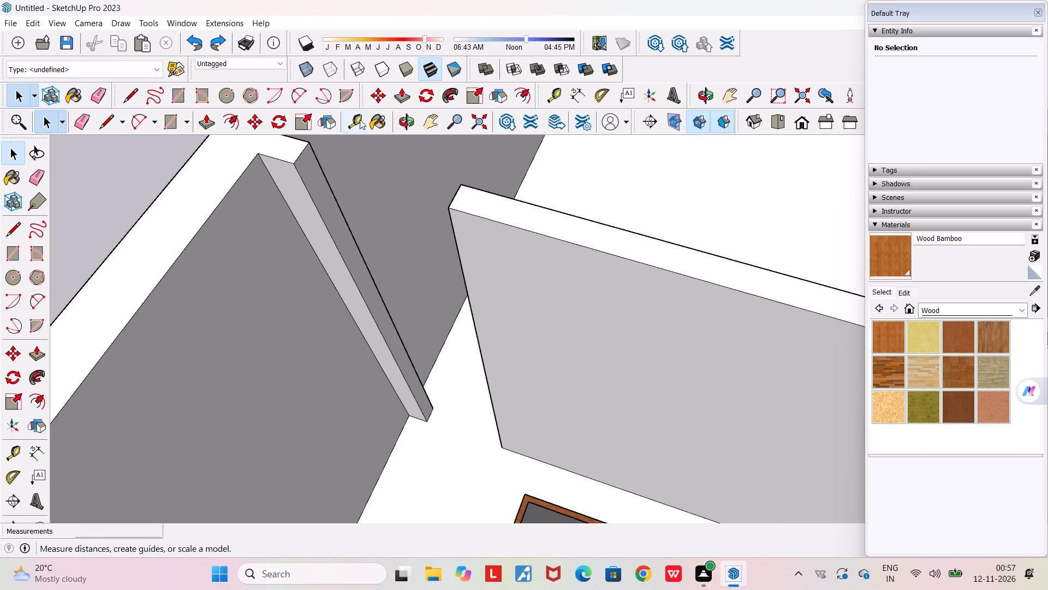
{"action": "left_click", "coordinate": [302, 152]}
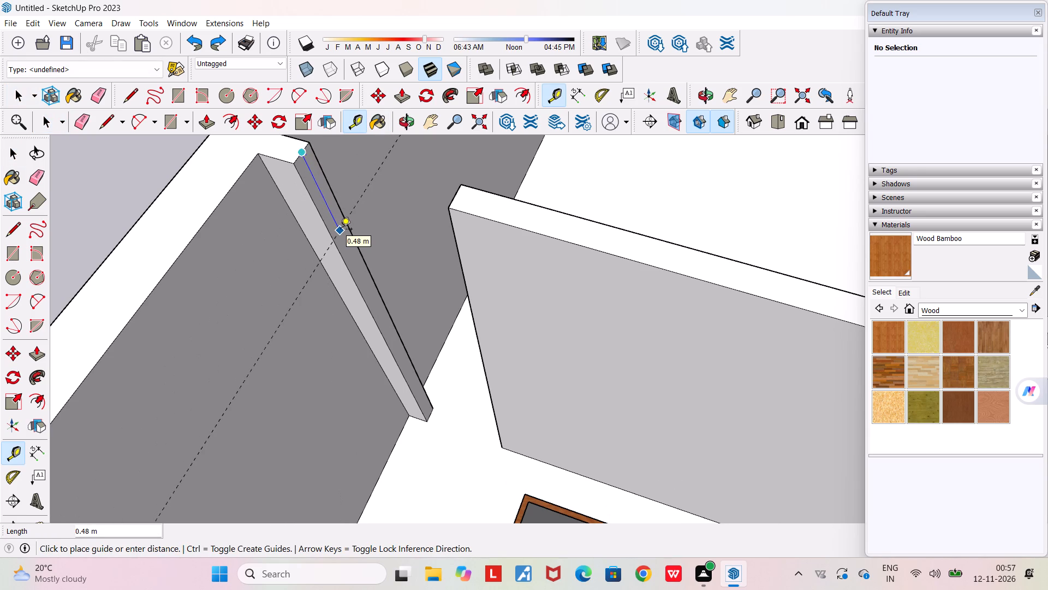
{"action": "type", "text": "0.25"}
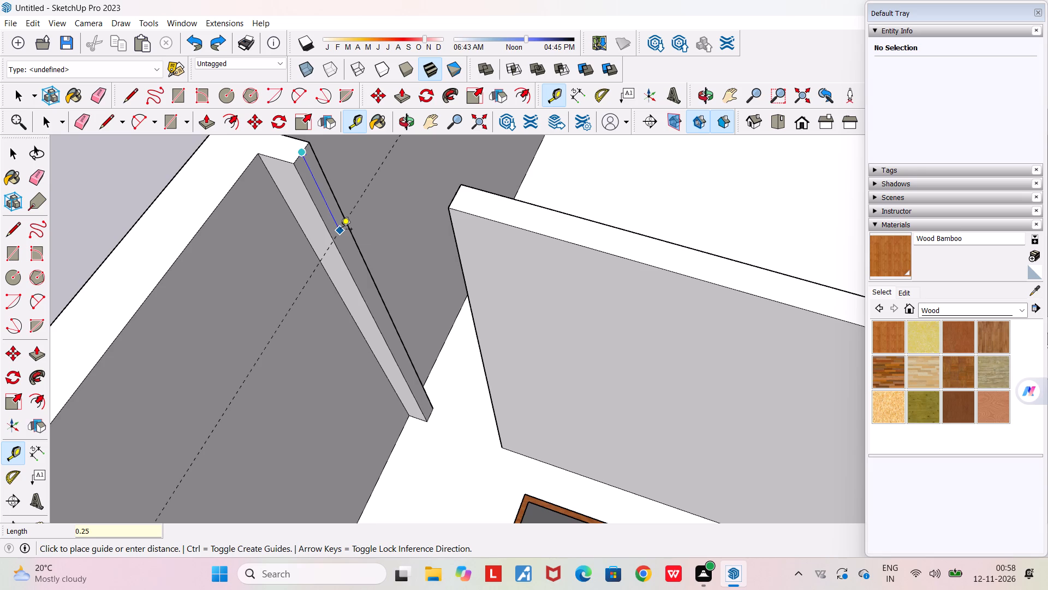
{"action": "key", "text": "Return"}
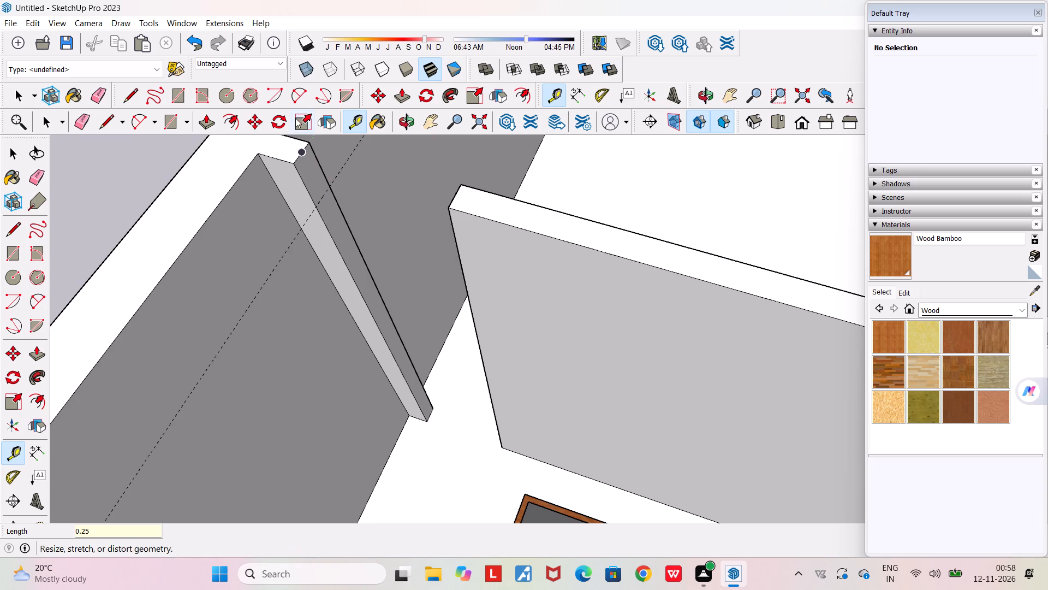
Draw a line along the guide across the stub's side face, marking off the upper part for a door header.
{"action": "scroll", "coordinate": [273, 126], "scroll_direction": "up", "scroll_amount": 5}
{"action": "scroll", "coordinate": [321, 155], "scroll_direction": "up", "scroll_amount": 13}
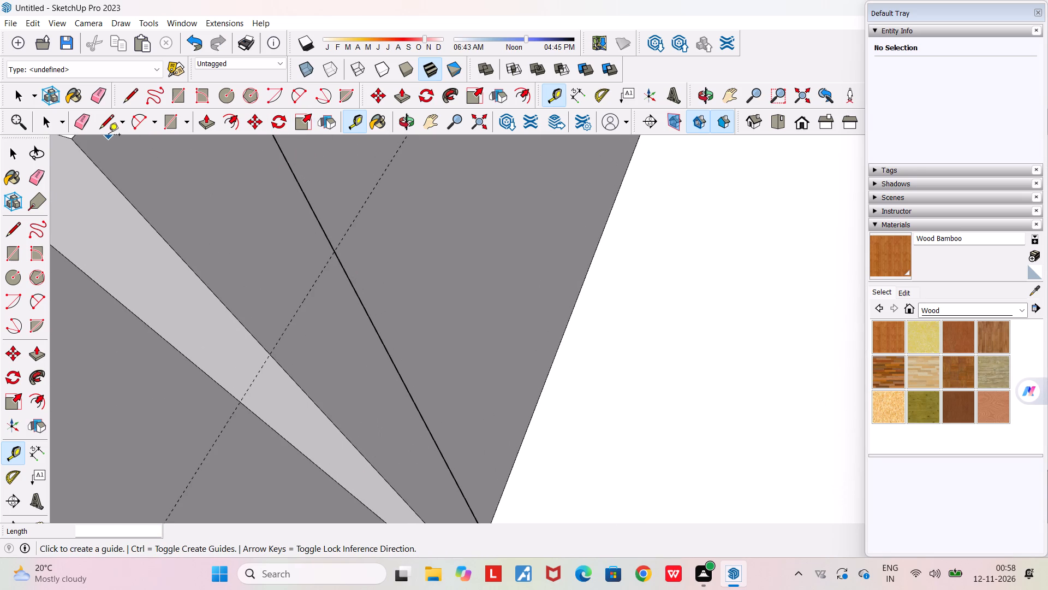
{"action": "left_click", "coordinate": [109, 132]}
{"action": "left_click", "coordinate": [271, 355]}
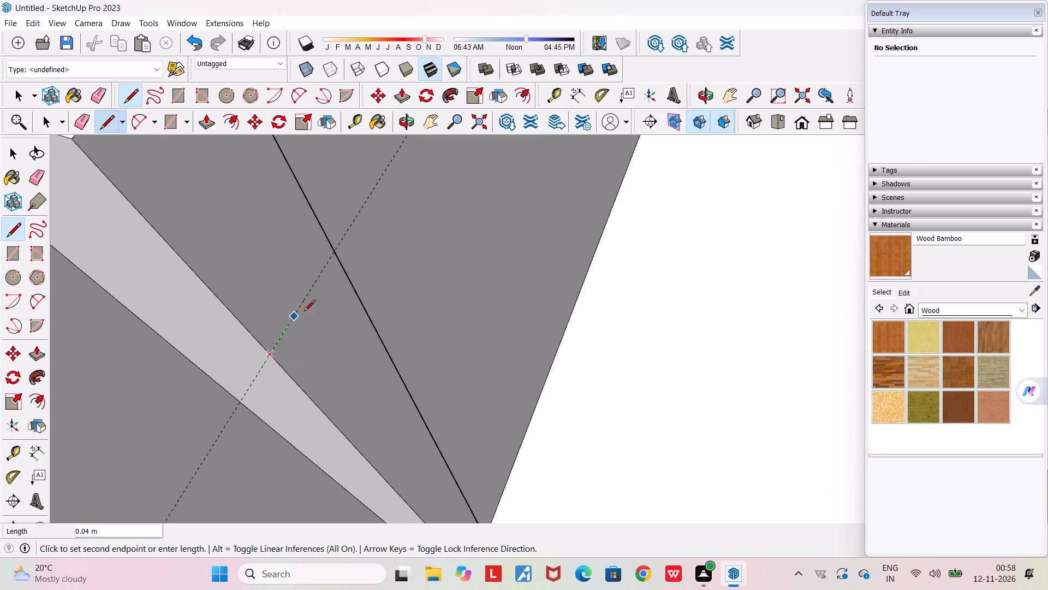
{"action": "left_click", "coordinate": [335, 252]}
Push/Pull the marked upper face about 0.63 m across the opening to the end of the bedroom's partition wall.
{"action": "scroll", "coordinate": [322, 288], "scroll_direction": "down", "scroll_amount": 12}
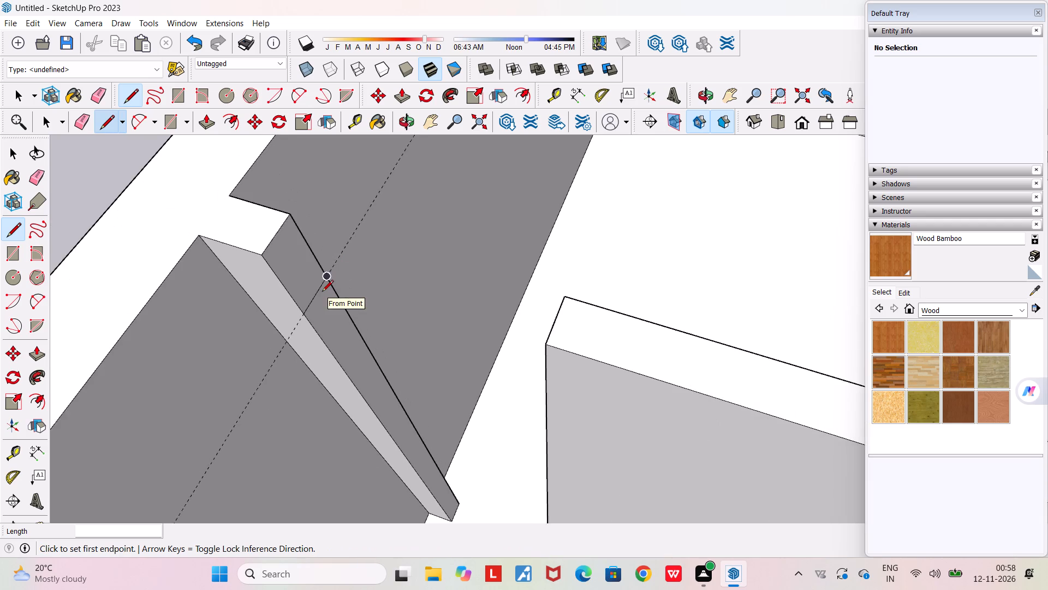
{"action": "left_click", "coordinate": [400, 94]}
{"action": "left_click", "coordinate": [295, 262]}
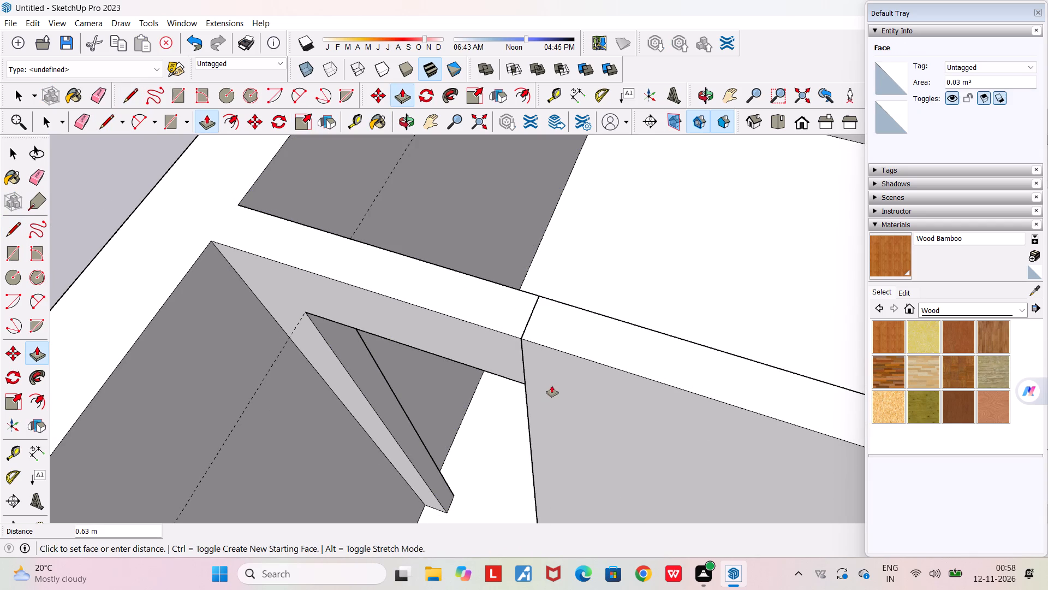
{"action": "left_click", "coordinate": [553, 385]}
Erase the vertical seam edges where the door header meets the partition wall, on both sides of the wall.
{"action": "key", "text": "e"}
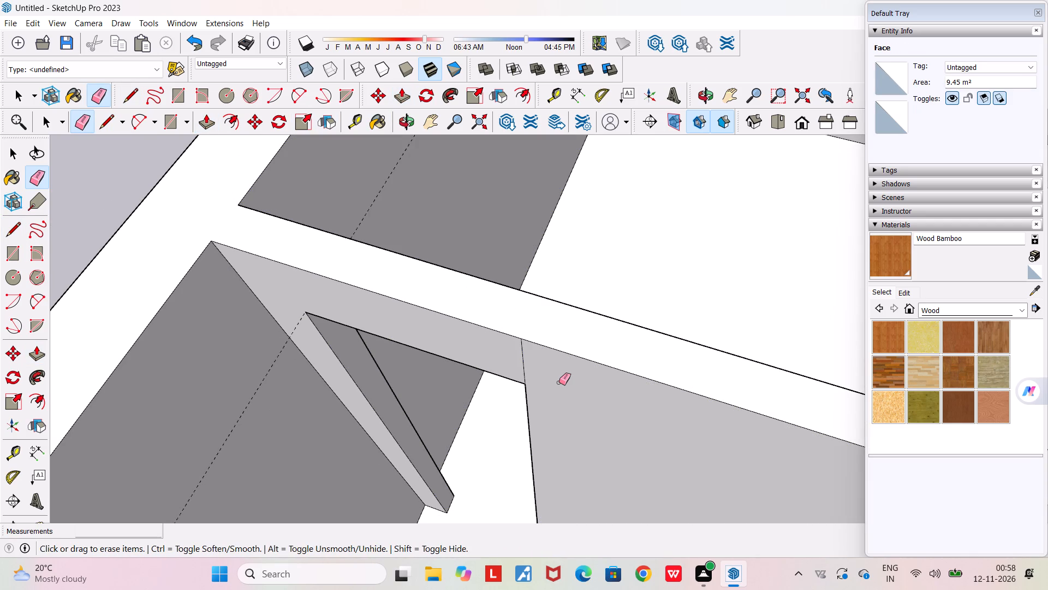
{"action": "scroll", "coordinate": [554, 382], "scroll_direction": "up", "scroll_amount": 4}
{"action": "left_click", "coordinate": [502, 351]}
{"action": "left_click_drag", "start_coordinate": [516, 353], "coordinate": [494, 353]}
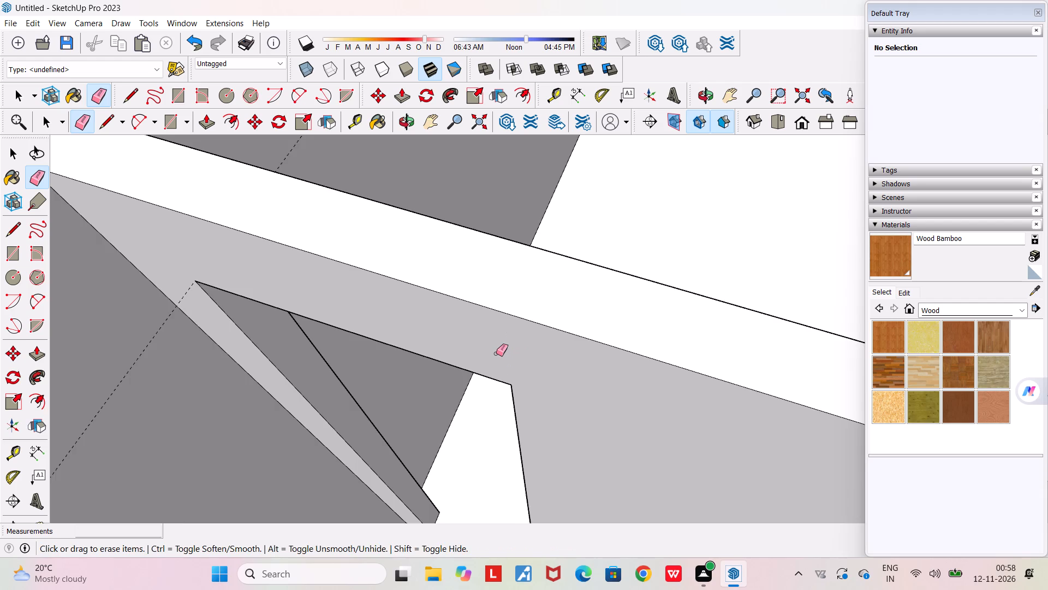
{"action": "middle_click_drag", "start_coordinate": [496, 355], "coordinate": [82, 341]}
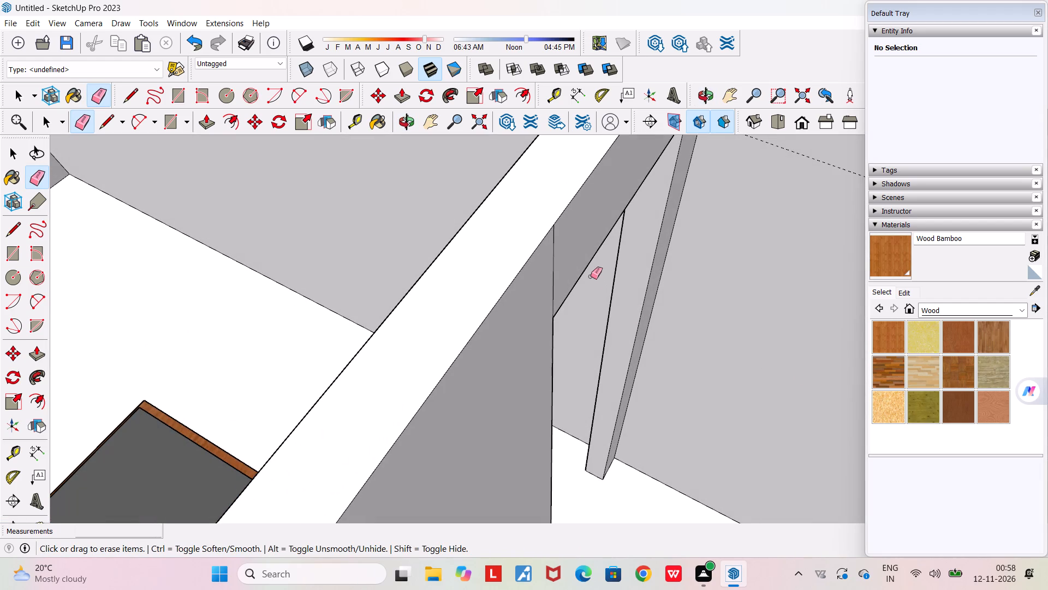
{"action": "left_click_drag", "start_coordinate": [554, 271], "coordinate": [545, 273]}
{"action": "scroll", "coordinate": [554, 282], "scroll_direction": "down", "scroll_amount": 11}
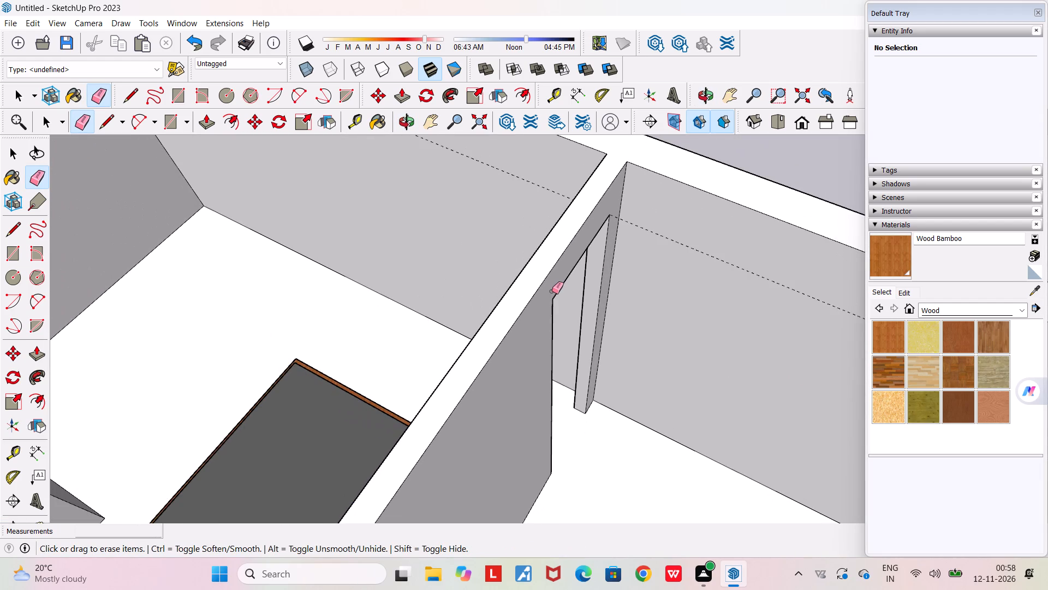
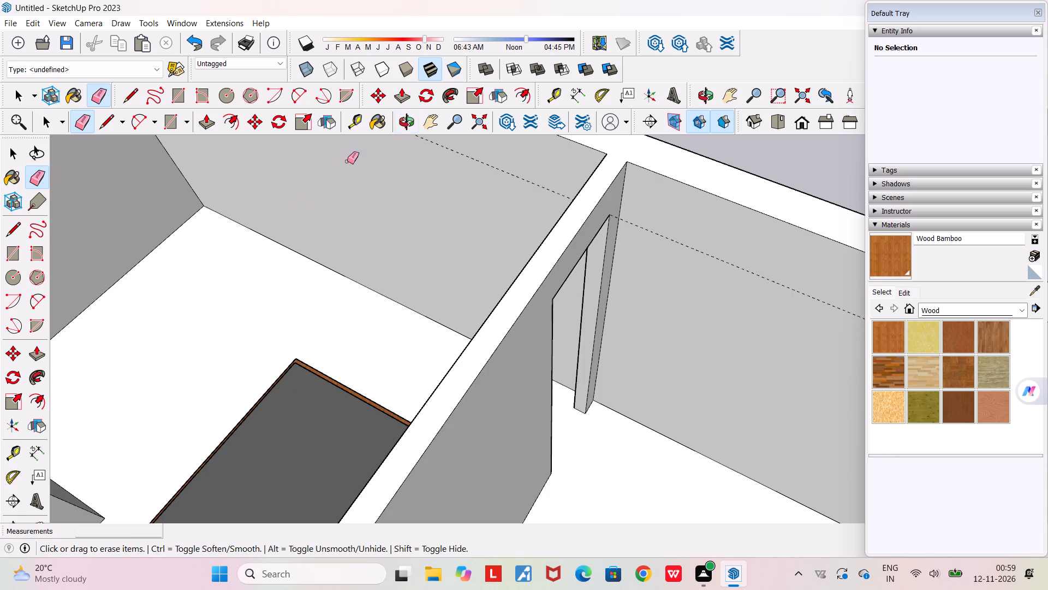
Erase the dashed guide line running along the rear outer wall at the finished doorway.
{"action": "scroll", "coordinate": [241, 393], "scroll_direction": "down", "scroll_amount": 9}
{"action": "scroll", "coordinate": [343, 338], "scroll_direction": "up", "scroll_amount": 5}
{"action": "left_click_drag", "start_coordinate": [341, 298], "coordinate": [340, 299]}
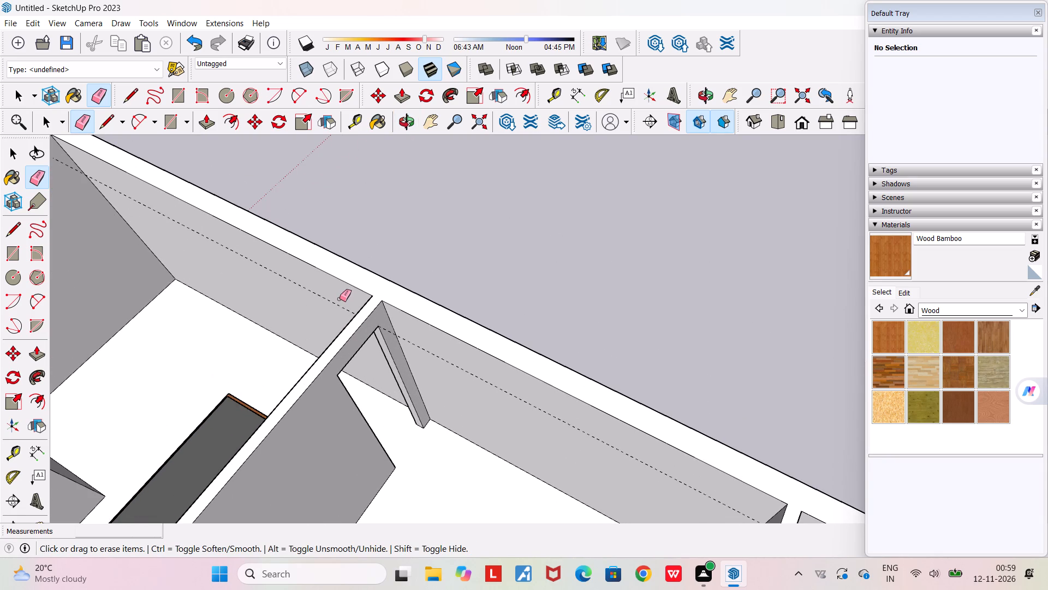
{"action": "left_click_drag", "start_coordinate": [340, 299], "coordinate": [336, 313]}
Place two guides on the free end of the partition beside the corner room, each 0.25 m further down from its top edge.
{"action": "scroll", "coordinate": [336, 306], "scroll_direction": "down", "scroll_amount": 8}
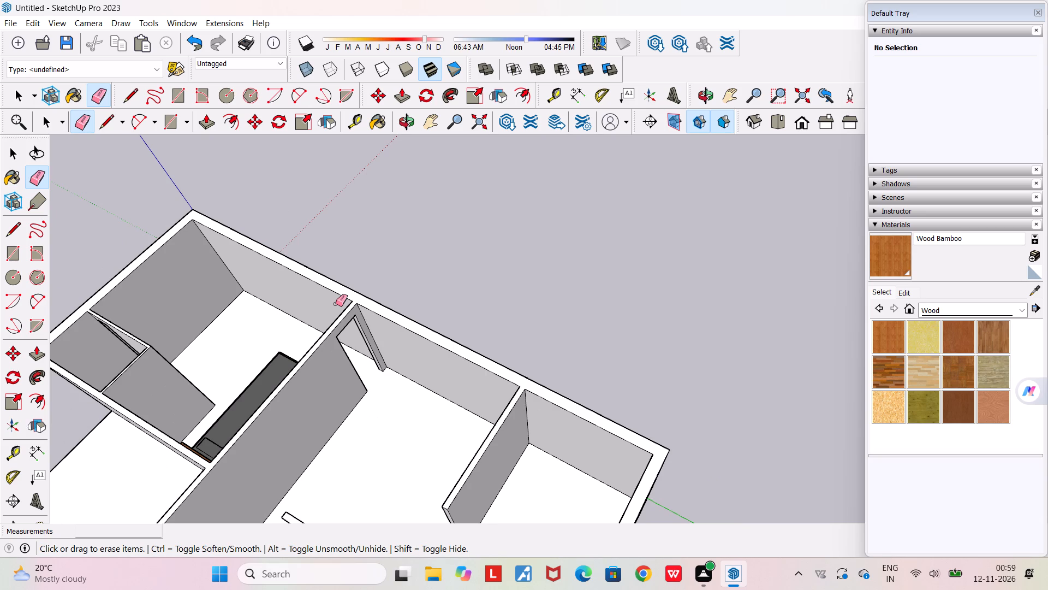
{"action": "scroll", "coordinate": [336, 304], "scroll_direction": "down", "scroll_amount": 11}
{"action": "middle_click_drag", "start_coordinate": [324, 273], "coordinate": [302, 231]}
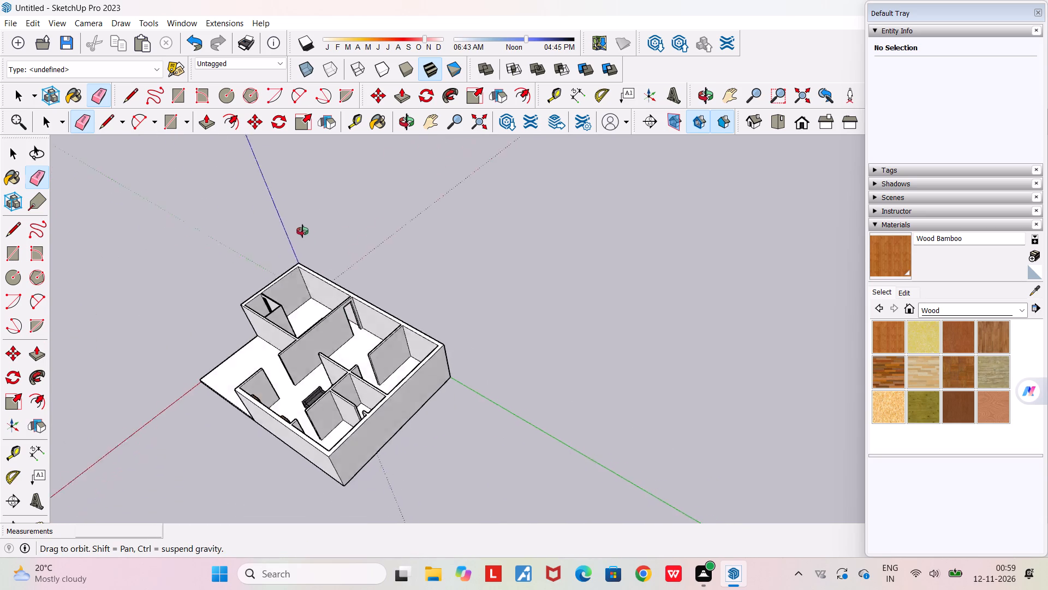
{"action": "middle_click_drag", "start_coordinate": [302, 231], "coordinate": [411, 206]}
{"action": "scroll", "coordinate": [411, 206], "scroll_direction": "down", "scroll_amount": 5}
{"action": "scroll", "coordinate": [378, 389], "scroll_direction": "up", "scroll_amount": 6}
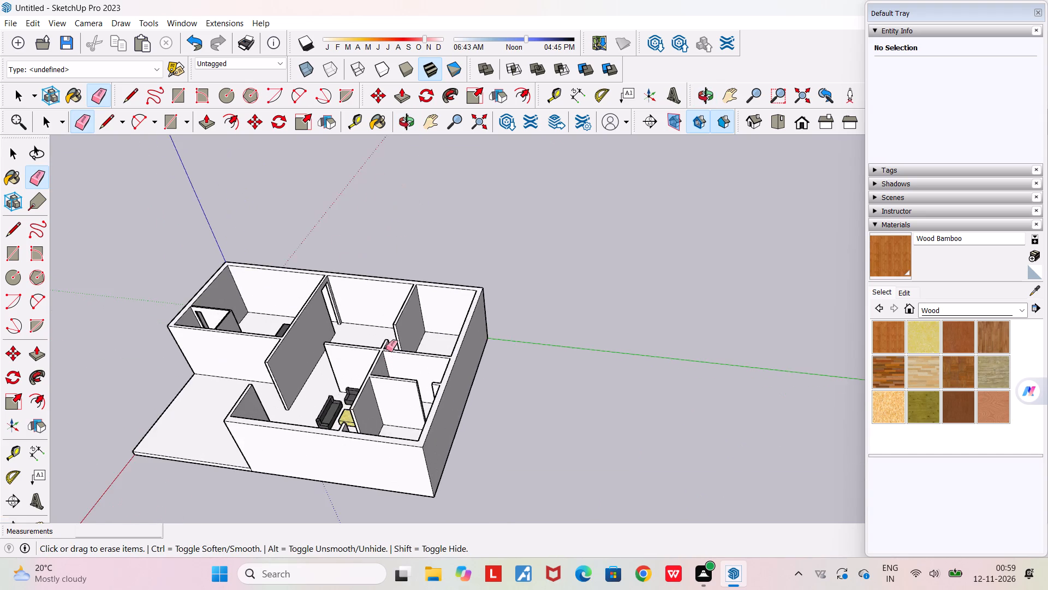
{"action": "scroll", "coordinate": [386, 347], "scroll_direction": "up", "scroll_amount": 13}
{"action": "key", "text": "space"}
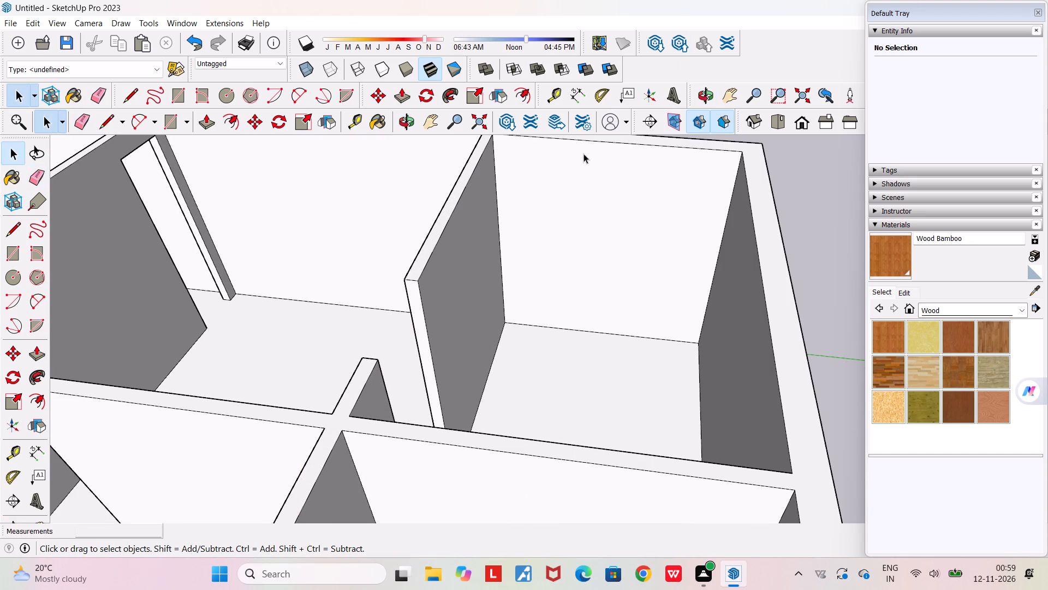
{"action": "left_click", "coordinate": [359, 115]}
{"action": "scroll", "coordinate": [414, 325], "scroll_direction": "up", "scroll_amount": 5}
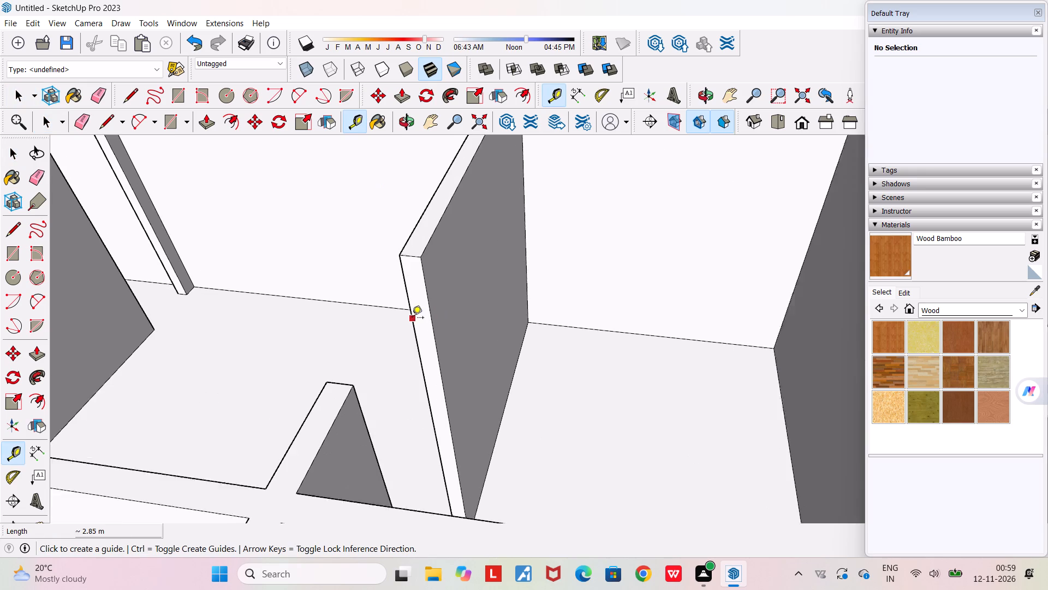
{"action": "left_click", "coordinate": [413, 250]}
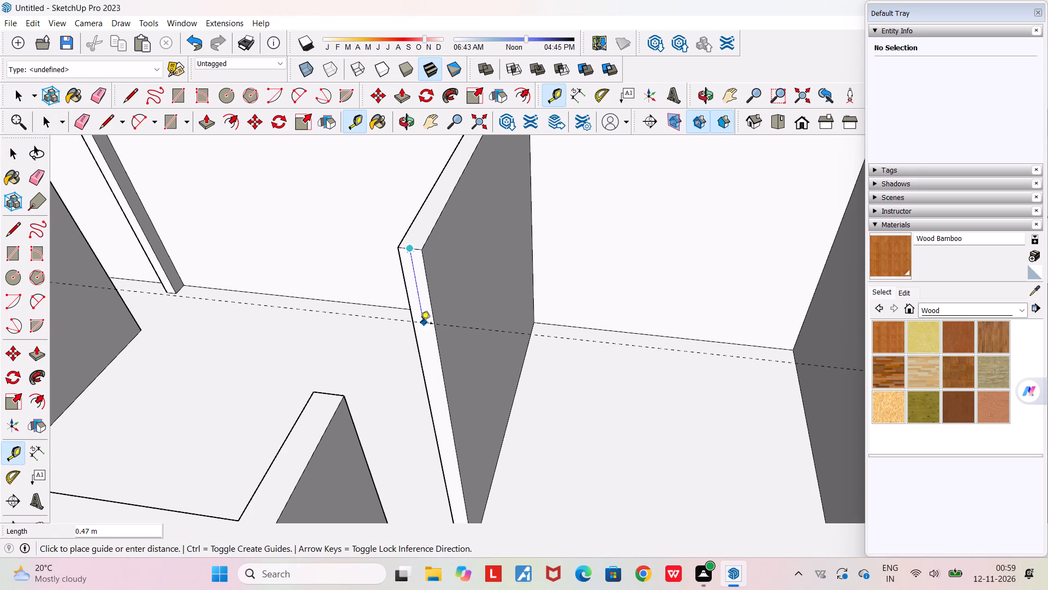
{"action": "type", "text": "0.25"}
{"action": "key", "text": "Return"}
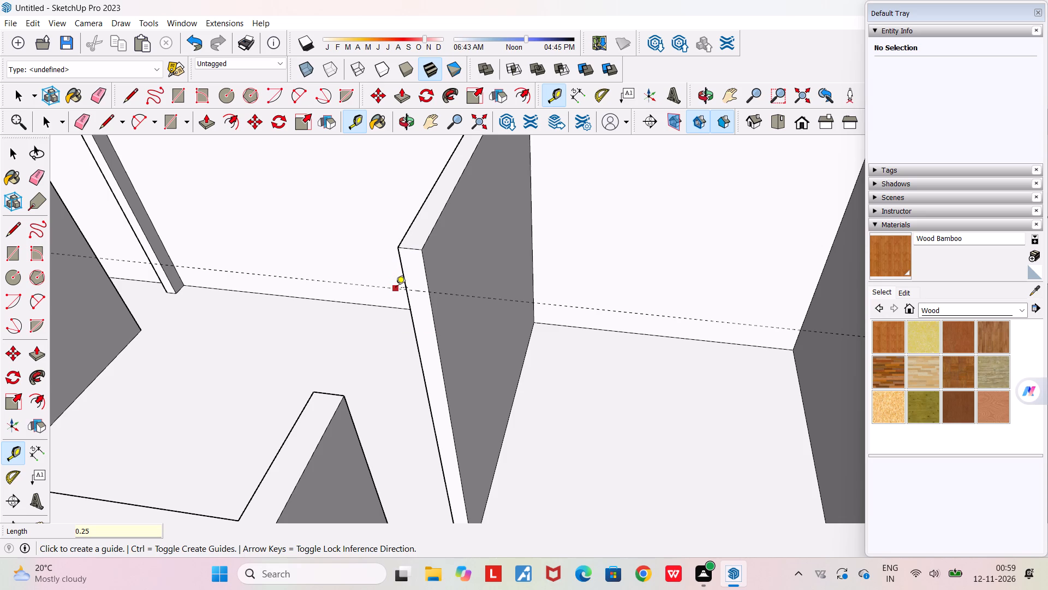
{"action": "scroll", "coordinate": [417, 309], "scroll_direction": "up", "scroll_amount": 5}
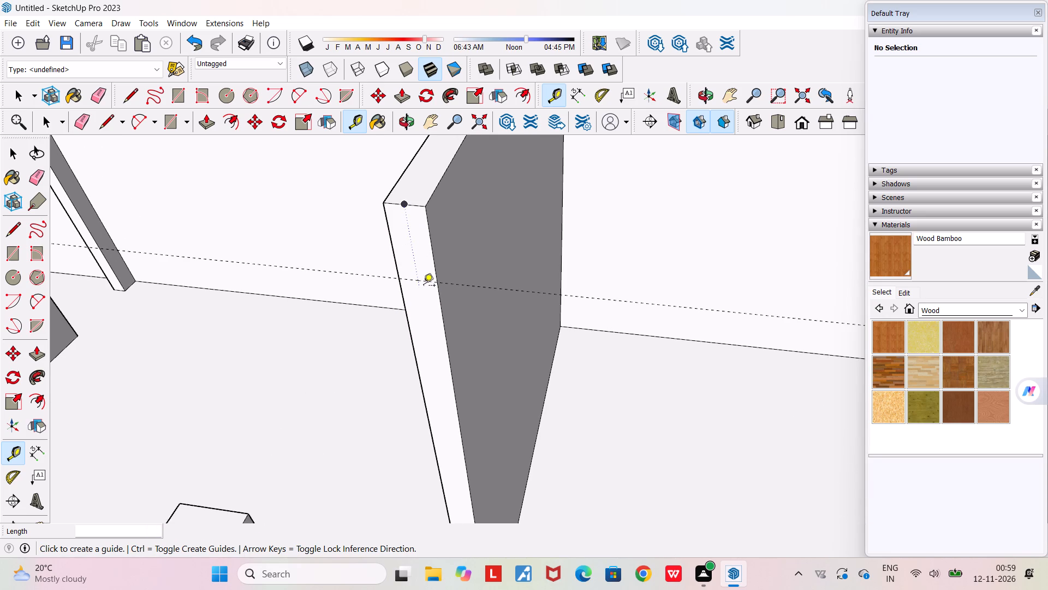
{"action": "left_click", "coordinate": [426, 282]}
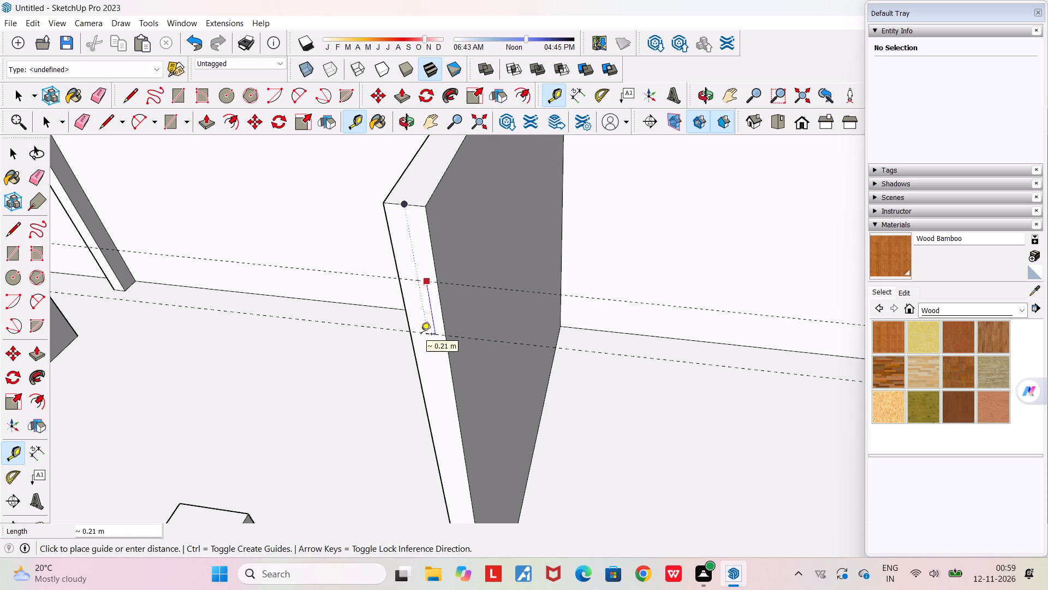
{"action": "type", "text": "0.25"}
{"action": "key", "text": "Return"}
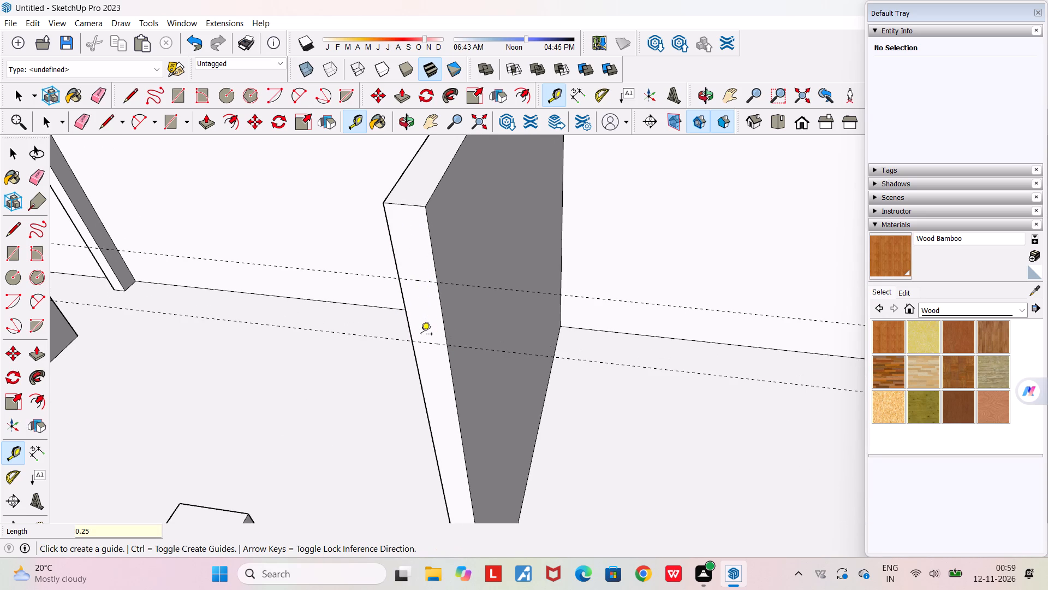
Draw a line across the partition's end face along the lower guide.
{"action": "key", "text": "l"}
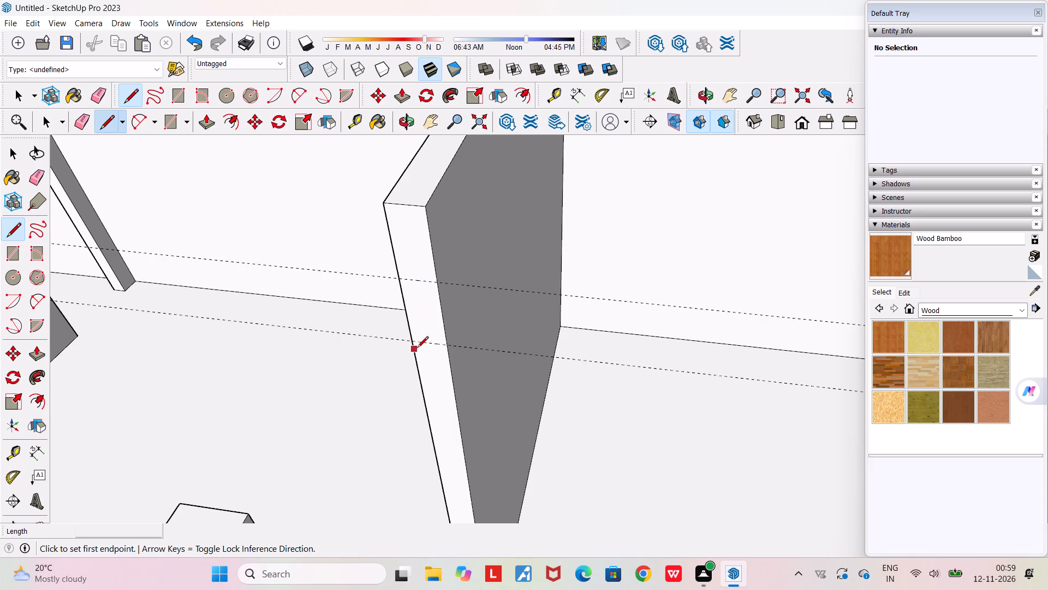
{"action": "left_click", "coordinate": [417, 343]}
{"action": "left_click", "coordinate": [446, 345]}
Erase the upper guide on the partition end, keeping the lower one.
{"action": "key", "text": "space"}
{"action": "type", "text": "e"}
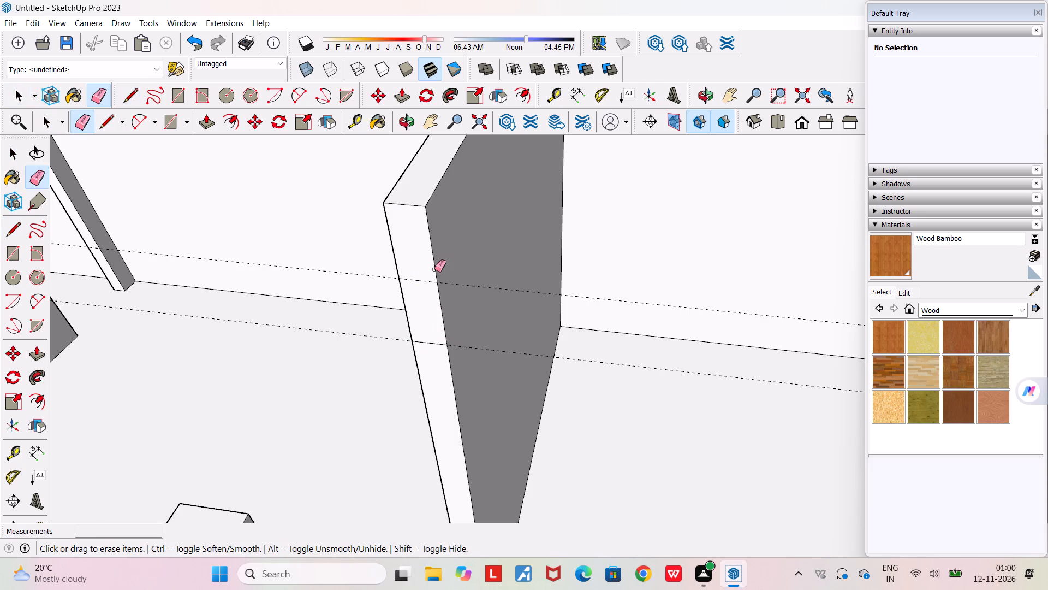
{"action": "left_click_drag", "start_coordinate": [428, 278], "coordinate": [428, 284]}
{"action": "scroll", "coordinate": [428, 286], "scroll_direction": "down", "scroll_amount": 3}
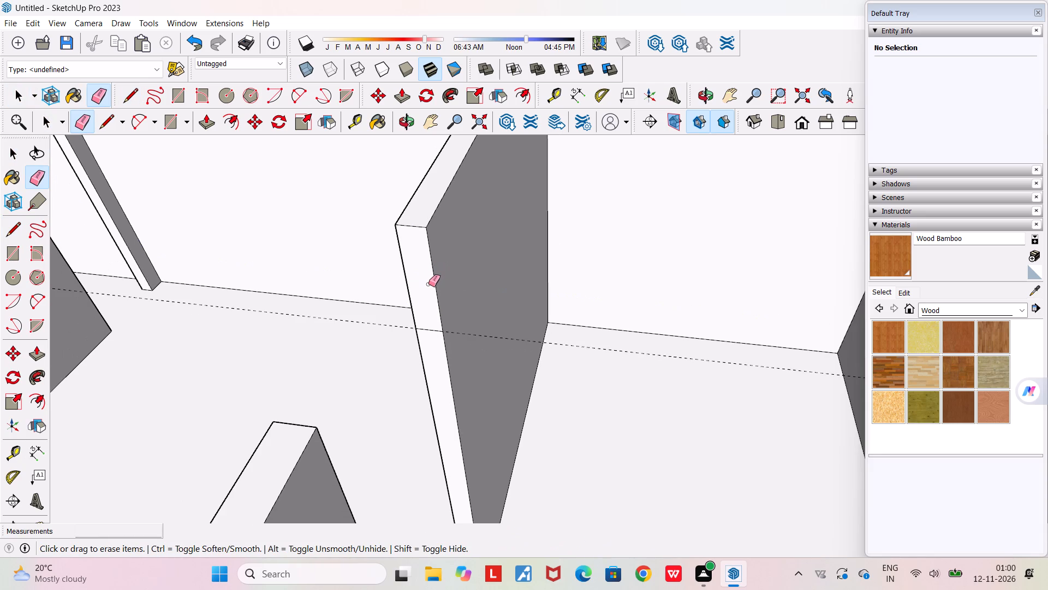
{"action": "key", "text": "Escape"}
Push/Pull the partition's upper end face about 0.90 m to the facing wall stub, bridging the doorway.
{"action": "middle_click_drag", "start_coordinate": [422, 279], "coordinate": [339, 254]}
{"action": "scroll", "coordinate": [339, 254], "scroll_direction": "down", "scroll_amount": 4}
{"action": "middle_click_drag", "start_coordinate": [339, 254], "coordinate": [342, 261]}
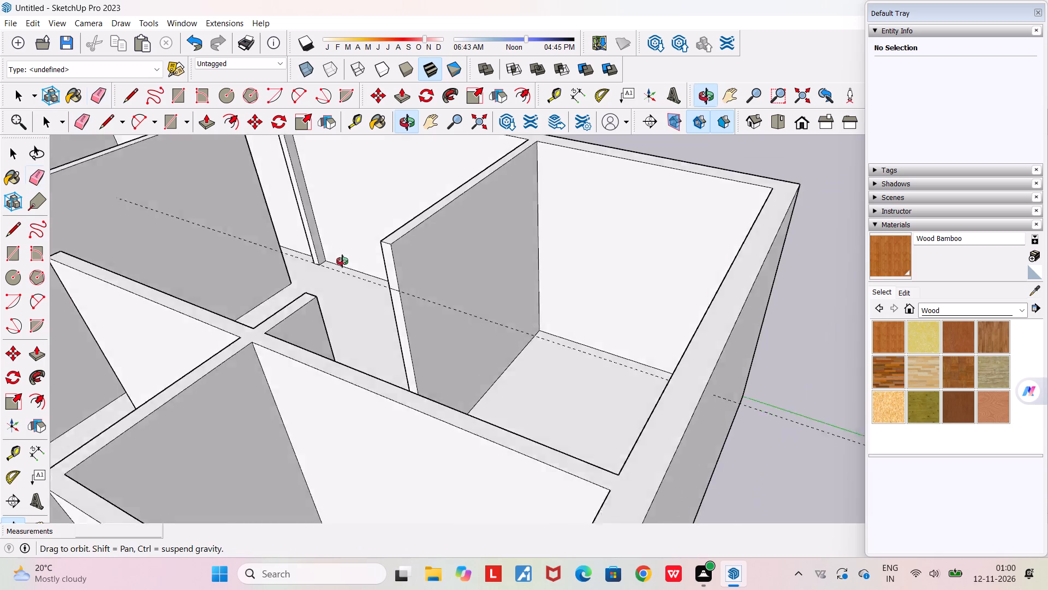
{"action": "middle_click_drag", "start_coordinate": [342, 261], "coordinate": [364, 300]}
{"action": "scroll", "coordinate": [361, 300], "scroll_direction": "up", "scroll_amount": 3}
{"action": "scroll", "coordinate": [361, 299], "scroll_direction": "down", "scroll_amount": 2}
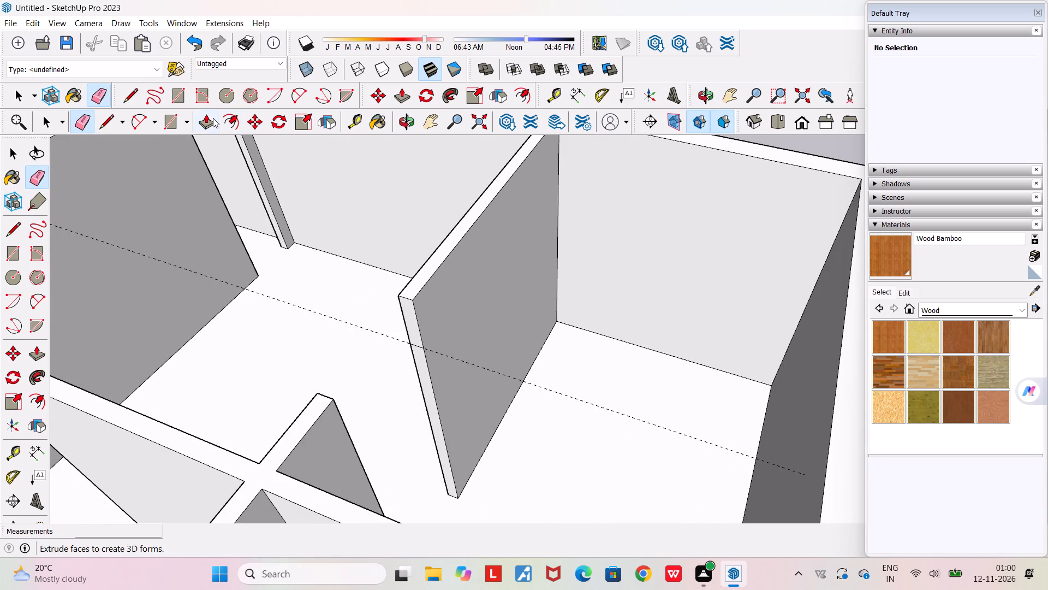
{"action": "left_click", "coordinate": [212, 117]}
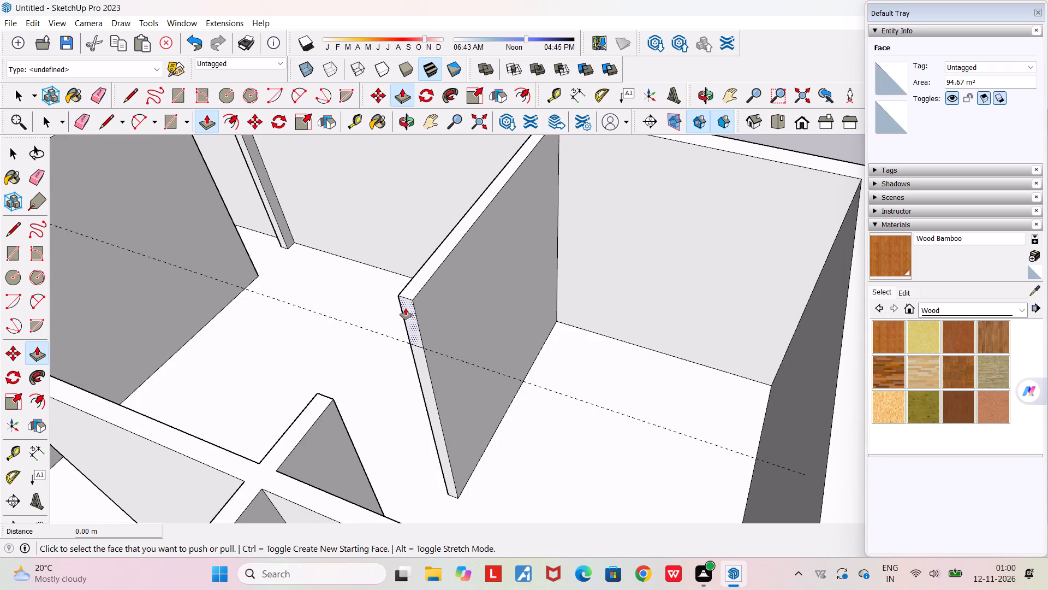
{"action": "left_click", "coordinate": [408, 308]}
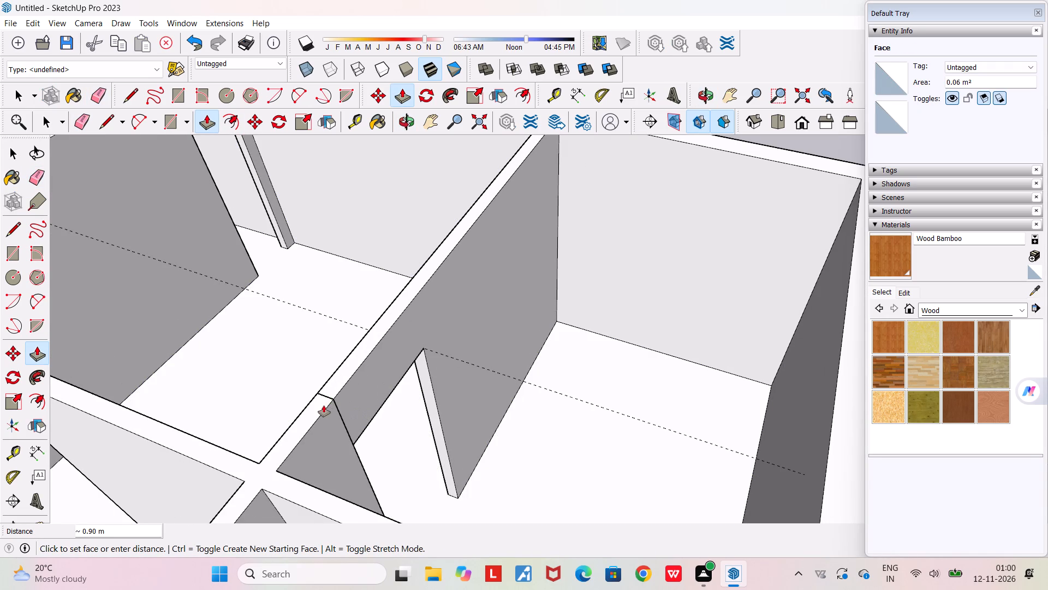
{"action": "left_click", "coordinate": [324, 405]}
Erase the seam edges on the top and both sides where the header meets the wall stub, plus the remaining guide.
{"action": "scroll", "coordinate": [325, 395], "scroll_direction": "up", "scroll_amount": 6}
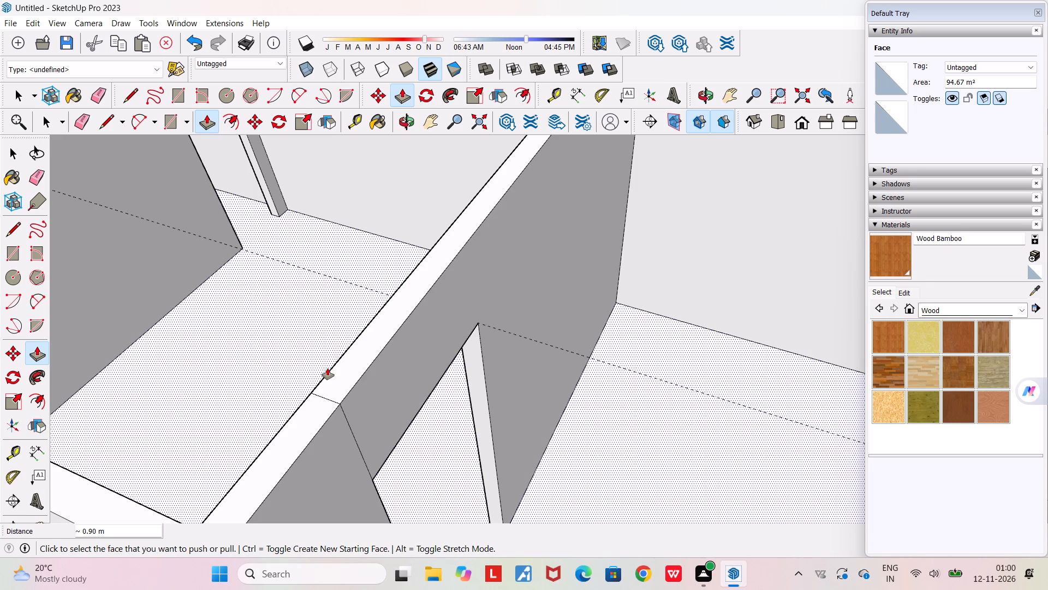
{"action": "key", "text": "e"}
{"action": "scroll", "coordinate": [335, 395], "scroll_direction": "up", "scroll_amount": 5}
{"action": "left_click_drag", "start_coordinate": [336, 397], "coordinate": [328, 402]}
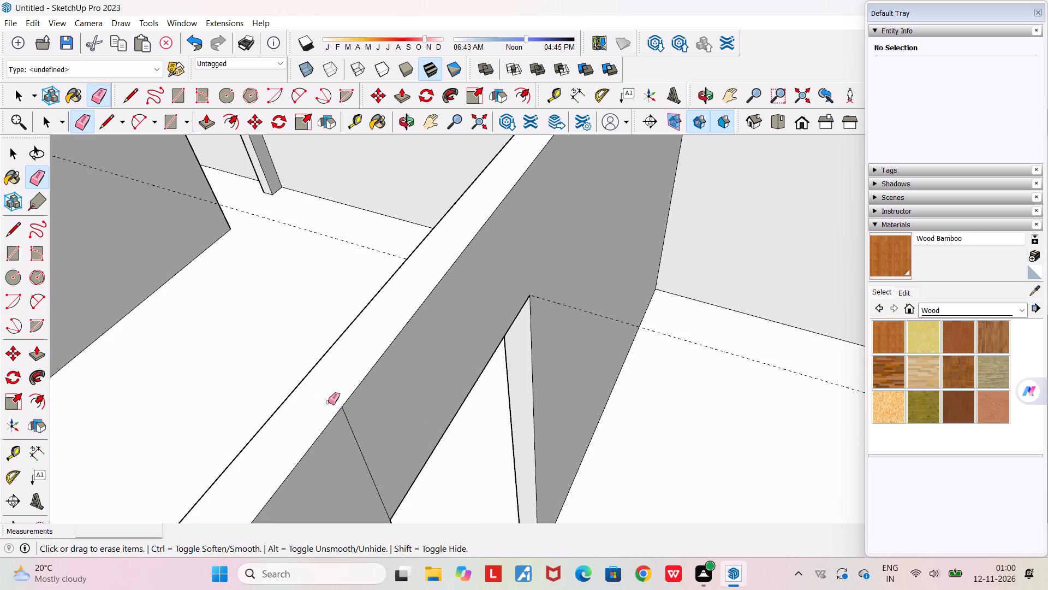
{"action": "left_click_drag", "start_coordinate": [350, 429], "coordinate": [359, 427]}
{"action": "scroll", "coordinate": [359, 426], "scroll_direction": "down", "scroll_amount": 3}
{"action": "middle_click_drag", "start_coordinate": [351, 437], "coordinate": [534, 384]}
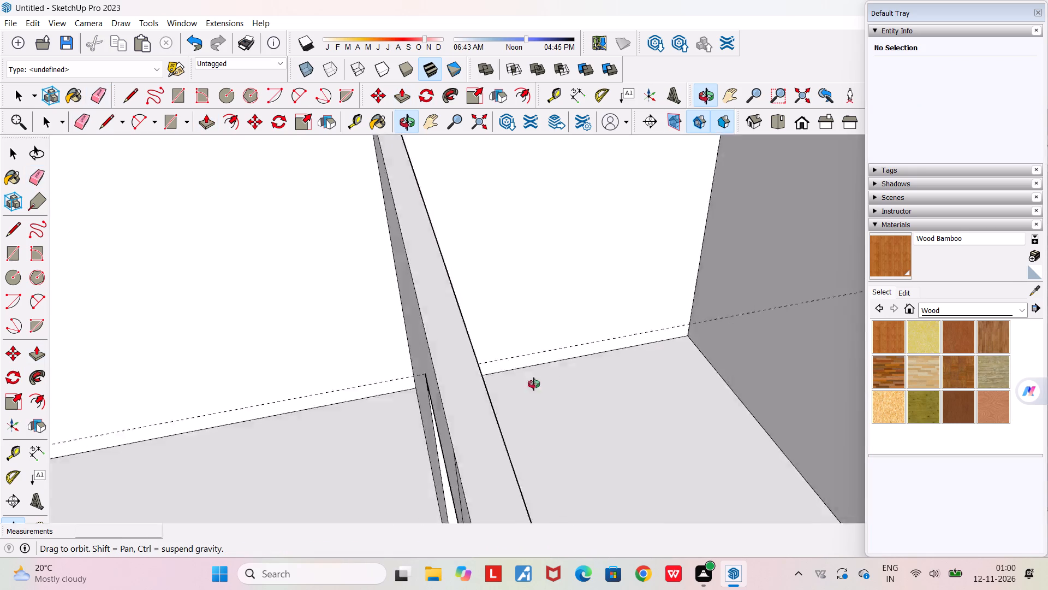
{"action": "middle_click_drag", "start_coordinate": [534, 384], "coordinate": [586, 360]}
{"action": "scroll", "coordinate": [586, 360], "scroll_direction": "down", "scroll_amount": 1}
{"action": "left_click_drag", "start_coordinate": [552, 447], "coordinate": [562, 453]}
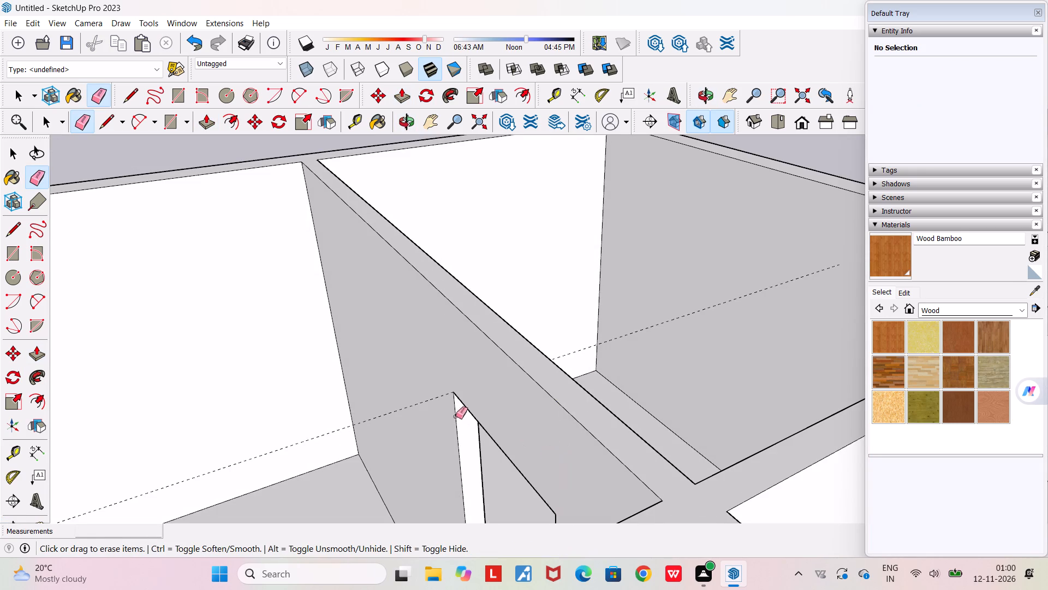
{"action": "left_click_drag", "start_coordinate": [437, 406], "coordinate": [434, 389]}
Place a guide 0.50 m below the top edge on the end of the short wall stub projecting from the outer side wall.
{"action": "scroll", "coordinate": [434, 389], "scroll_direction": "down", "scroll_amount": 5}
{"action": "middle_click_drag", "start_coordinate": [433, 389], "coordinate": [330, 387]}
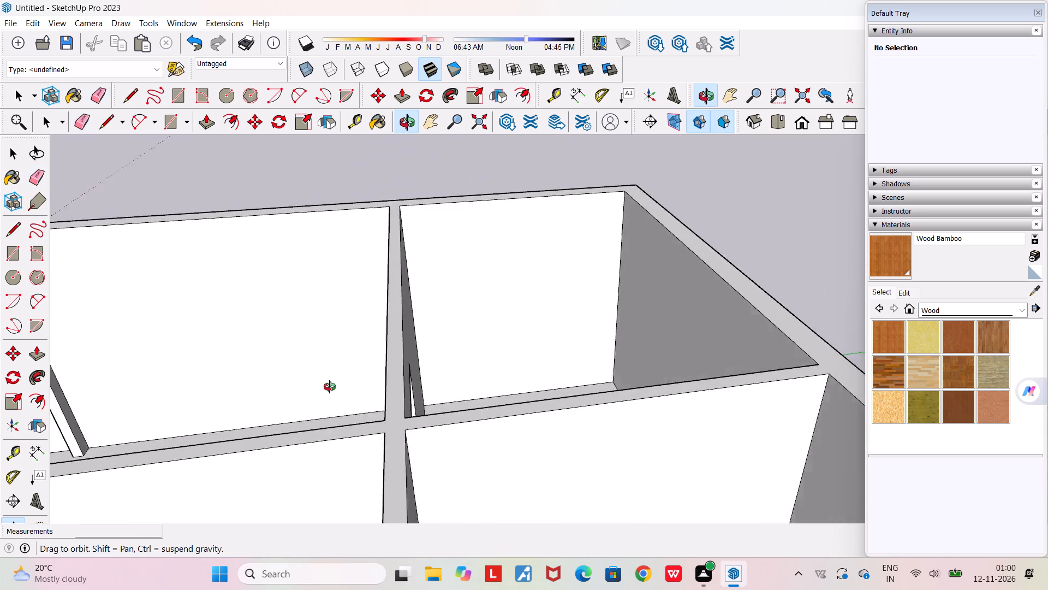
{"action": "middle_click_drag", "start_coordinate": [330, 387], "coordinate": [334, 387]}
{"action": "scroll", "coordinate": [334, 387], "scroll_direction": "down", "scroll_amount": 4}
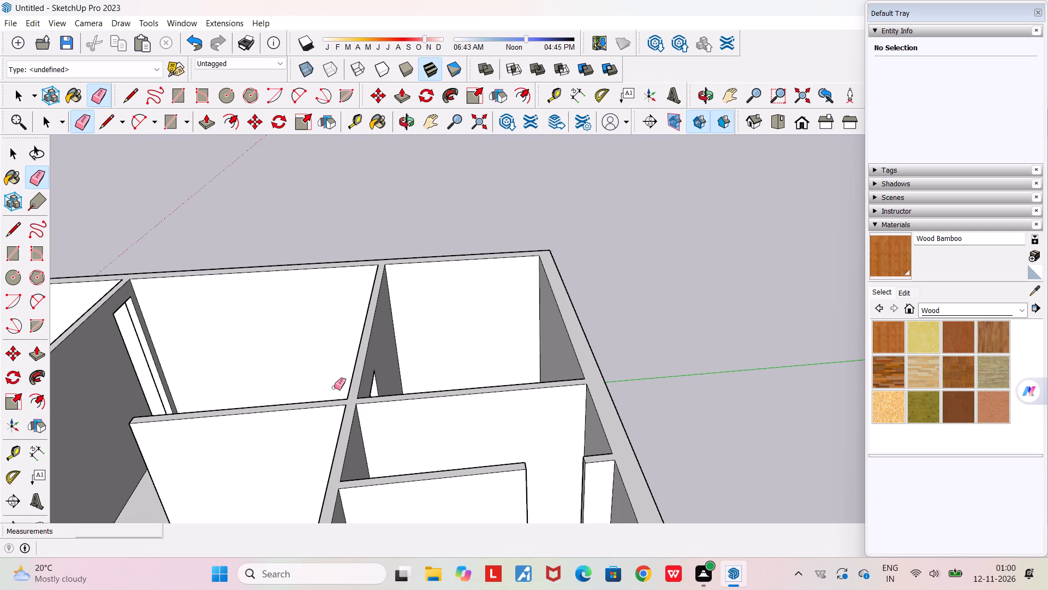
{"action": "scroll", "coordinate": [334, 387], "scroll_direction": "down", "scroll_amount": 4}
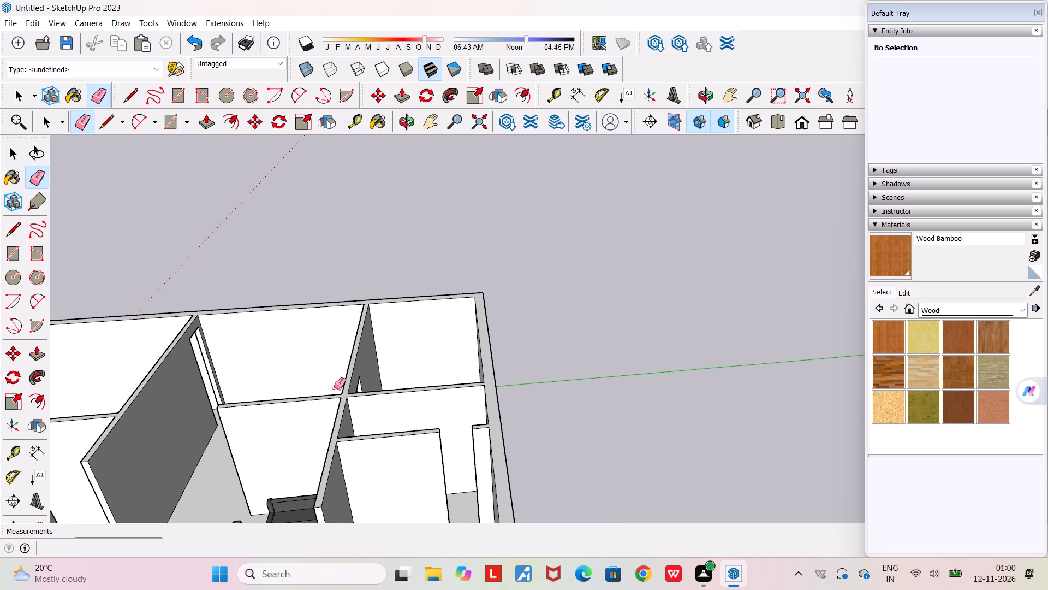
{"action": "scroll", "coordinate": [334, 387], "scroll_direction": "down", "scroll_amount": 3}
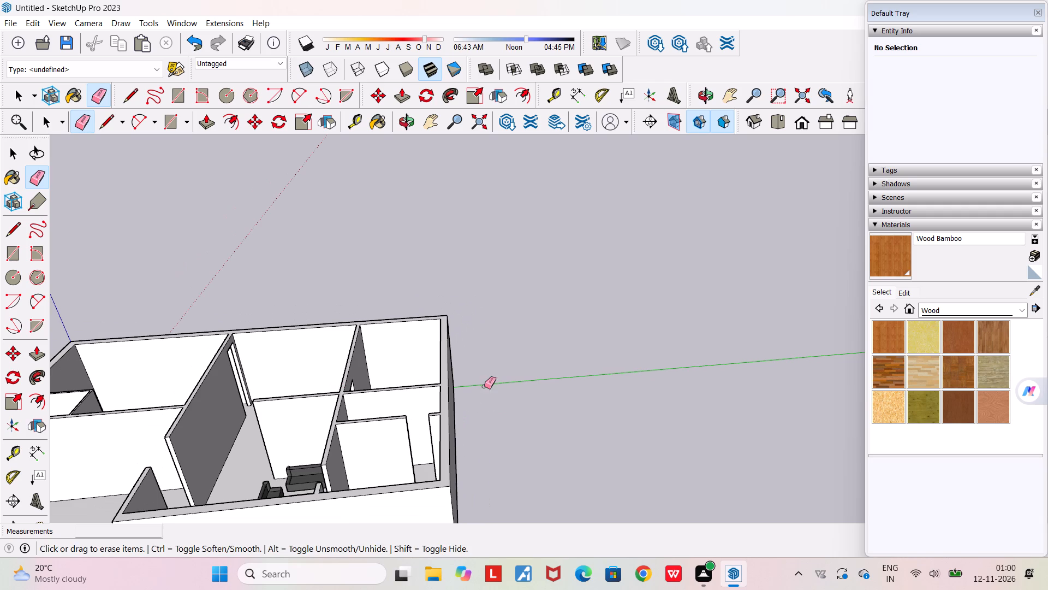
{"action": "middle_click_drag", "start_coordinate": [467, 415], "coordinate": [635, 408]}
{"action": "scroll", "coordinate": [514, 462], "scroll_direction": "up", "scroll_amount": 6}
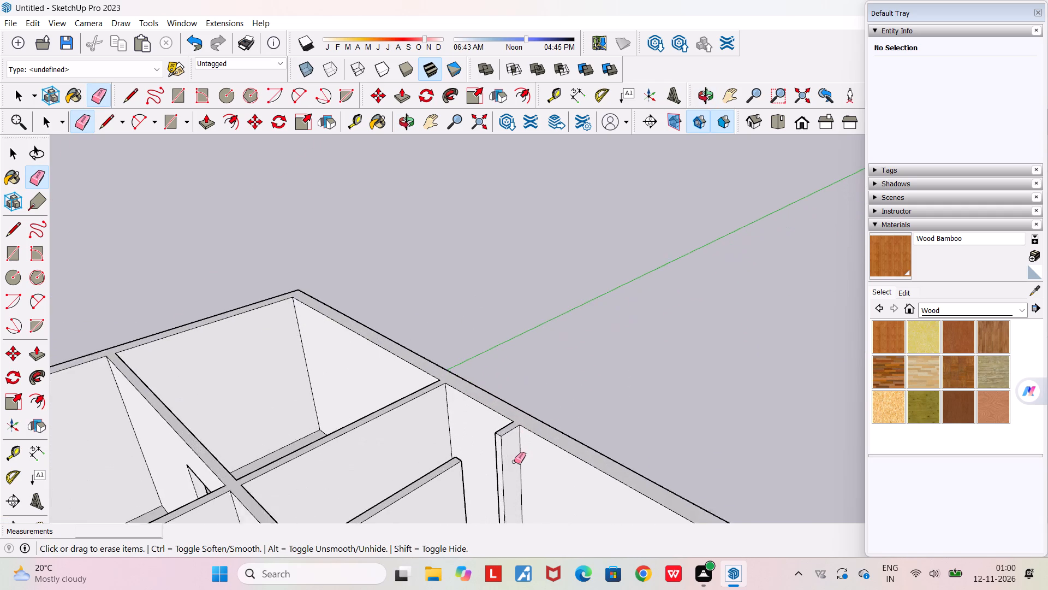
{"action": "scroll", "coordinate": [514, 462], "scroll_direction": "up", "scroll_amount": 4}
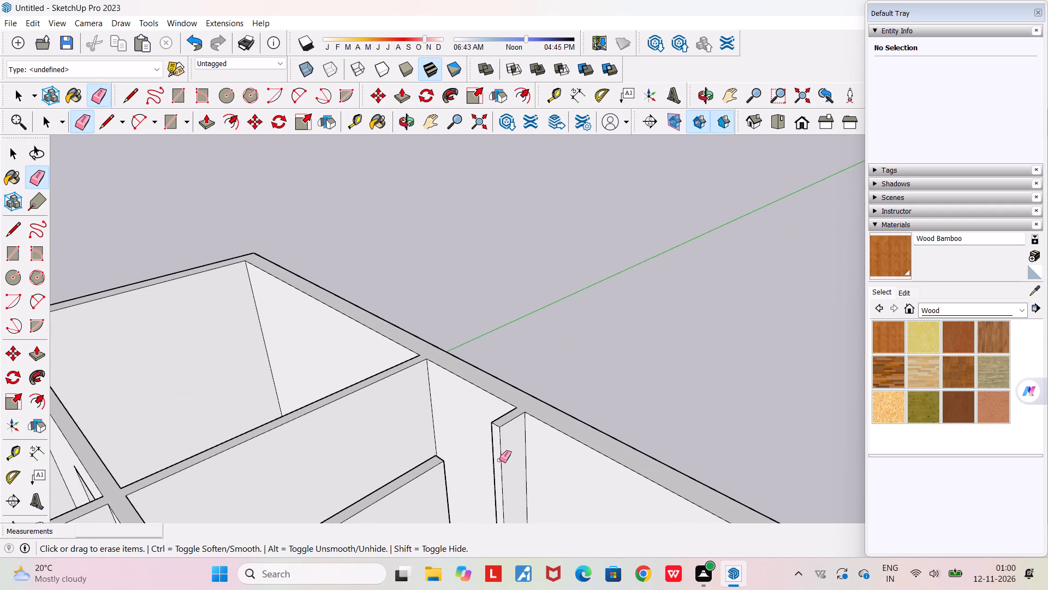
{"action": "key", "text": "space"}
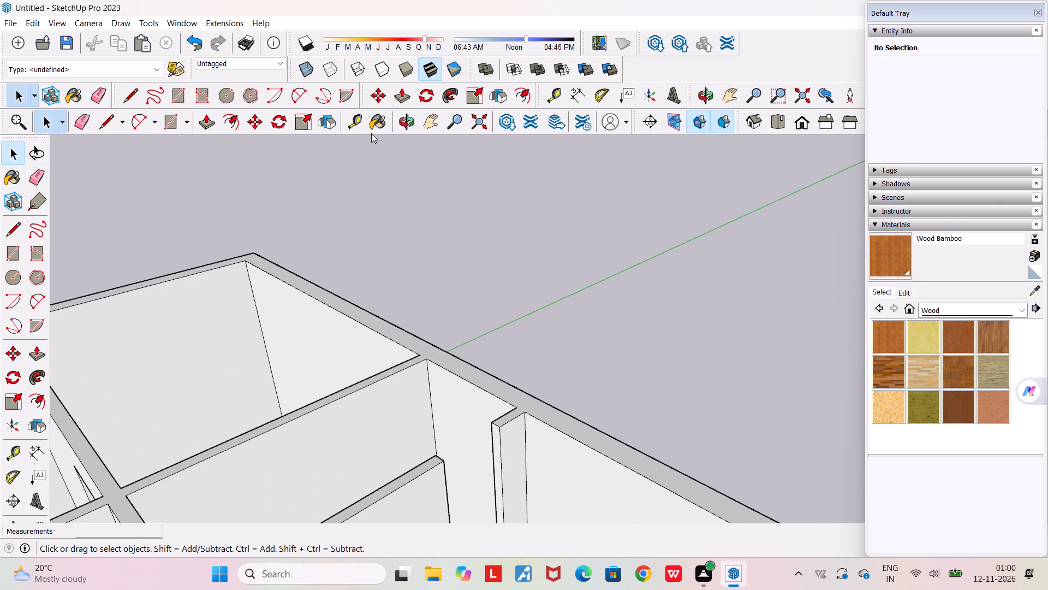
{"action": "left_click", "coordinate": [358, 121]}
{"action": "scroll", "coordinate": [504, 486], "scroll_direction": "up", "scroll_amount": 6}
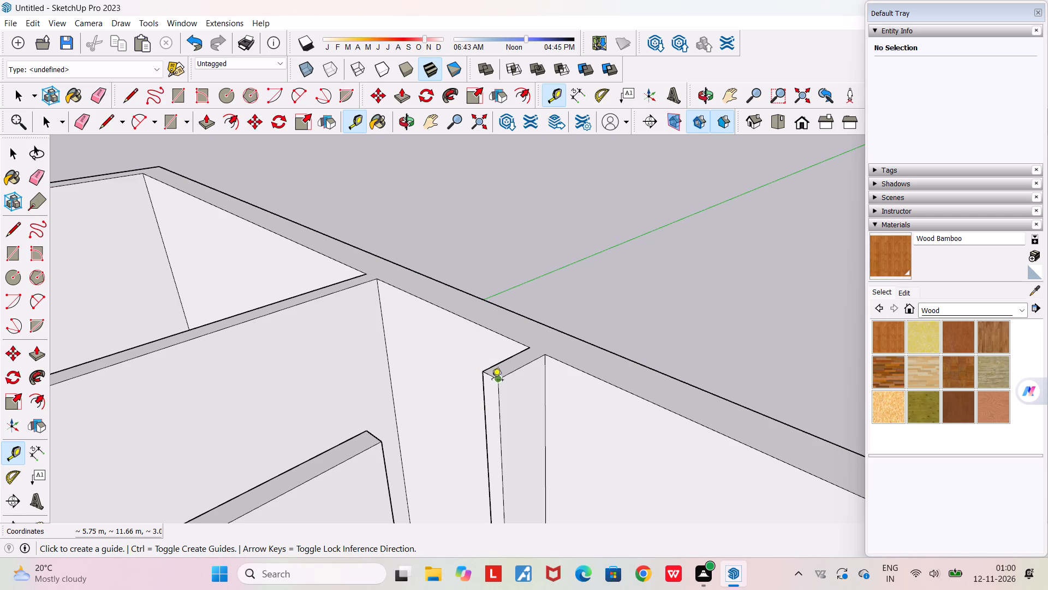
{"action": "scroll", "coordinate": [491, 377], "scroll_direction": "up", "scroll_amount": 6}
{"action": "left_click", "coordinate": [491, 377]}
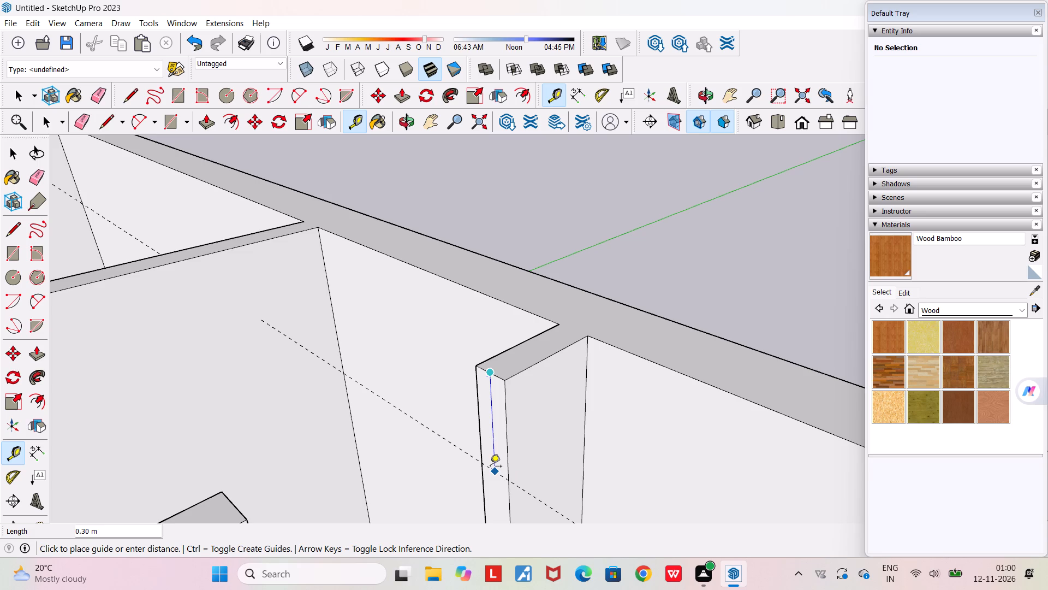
{"action": "type", "text": "0.50"}
{"action": "key", "text": "Return"}
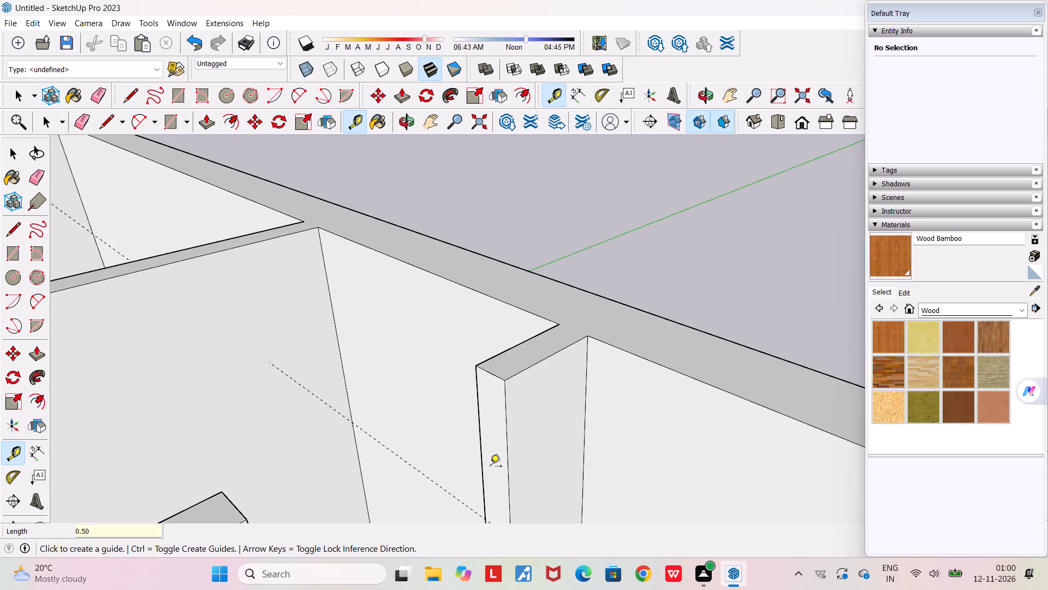
{"action": "scroll", "coordinate": [492, 413], "scroll_direction": "down", "scroll_amount": 9}
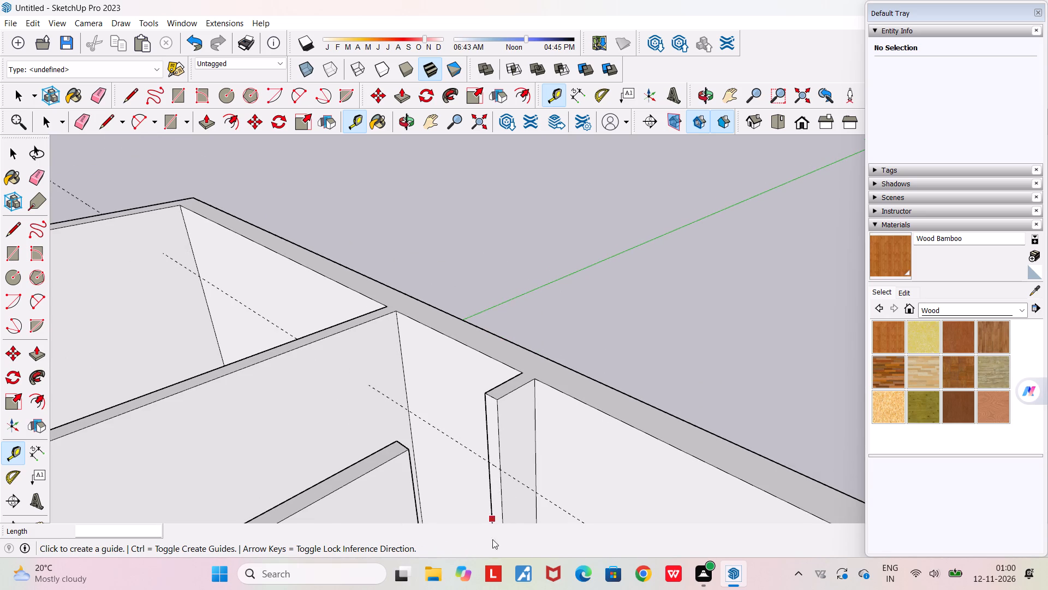
{"action": "scroll", "coordinate": [496, 484], "scroll_direction": "up", "scroll_amount": 6}
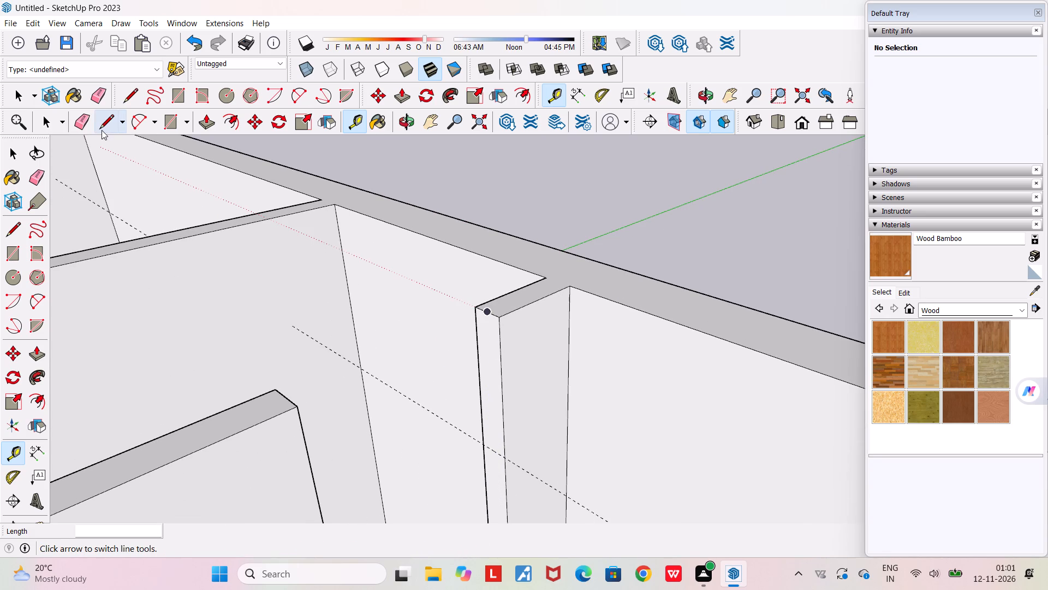
Draw a line along the guide across the end face of the short wall stub, marking off its upper part.
{"action": "left_click", "coordinate": [102, 129]}
{"action": "left_click", "coordinate": [485, 444]}
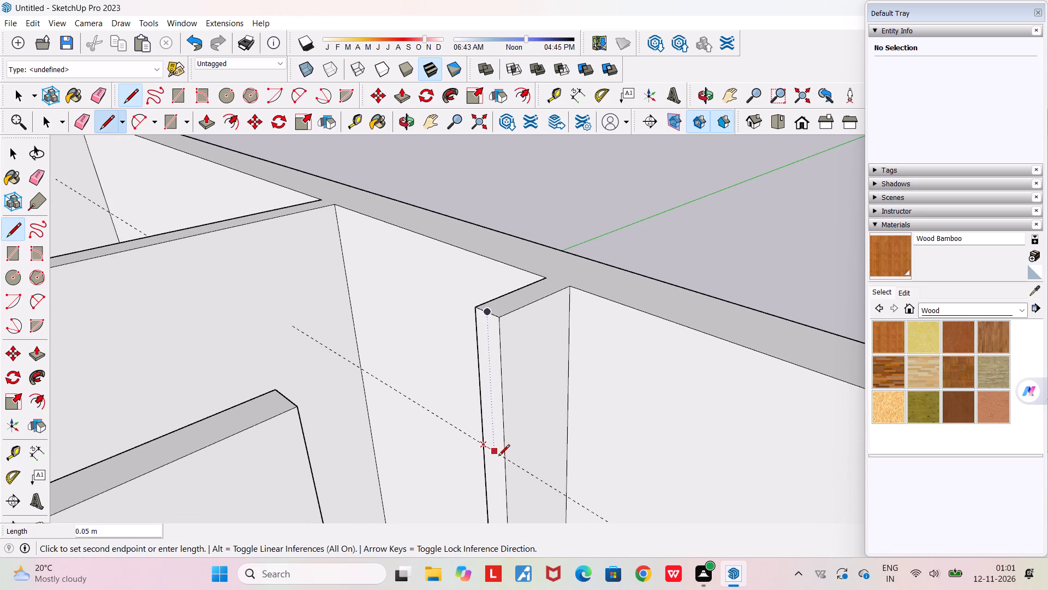
{"action": "left_click", "coordinate": [504, 463]}
{"action": "scroll", "coordinate": [504, 446], "scroll_direction": "down", "scroll_amount": 4}
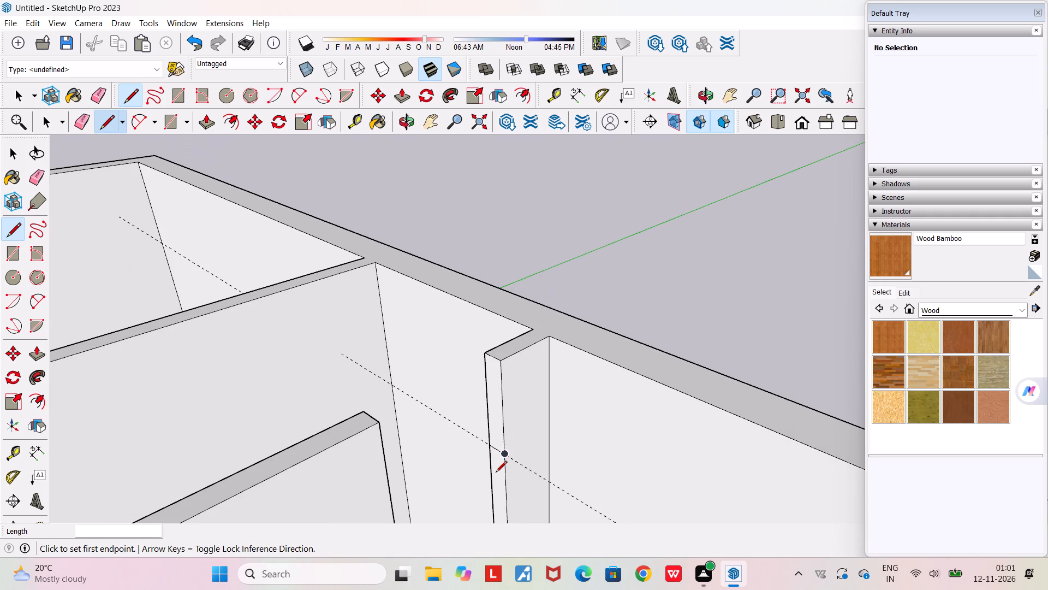
{"action": "key", "text": "space"}
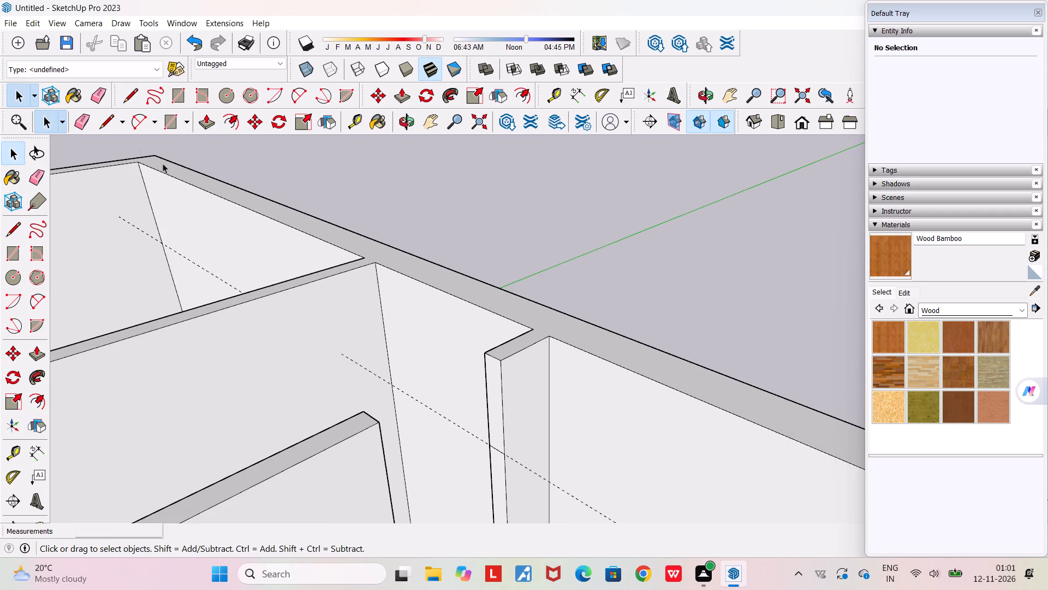
Push/Pull the stub's upper end face to the facing partition end, bridging the doorway with a header.
{"action": "left_click", "coordinate": [205, 114]}
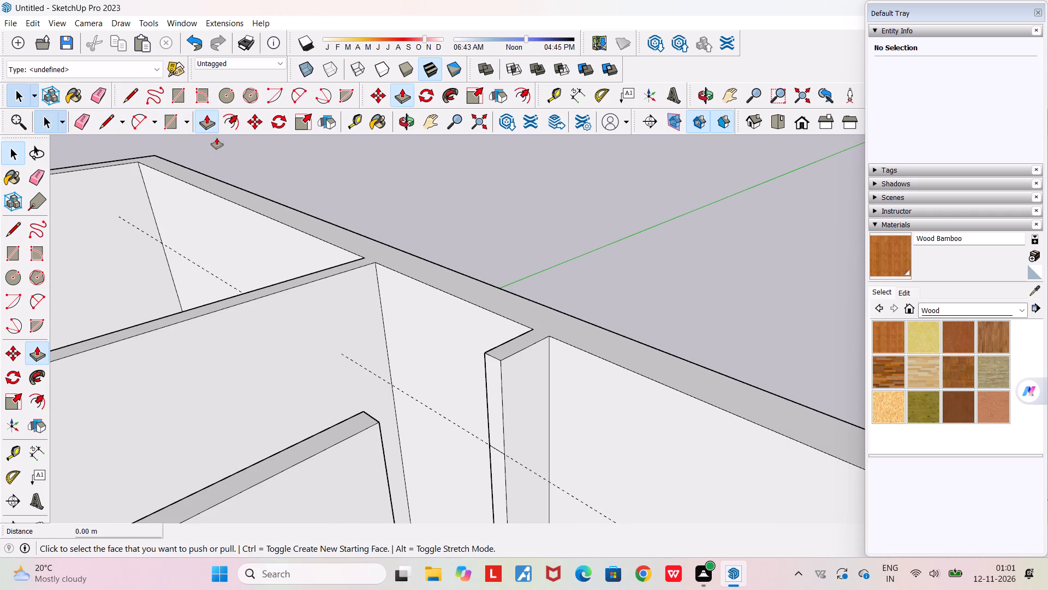
{"action": "left_click", "coordinate": [495, 394]}
{"action": "left_click", "coordinate": [353, 478]}
Erase the seam edges on the top and both sides where the new header meets the partition.
{"action": "scroll", "coordinate": [372, 412], "scroll_direction": "up", "scroll_amount": 1}
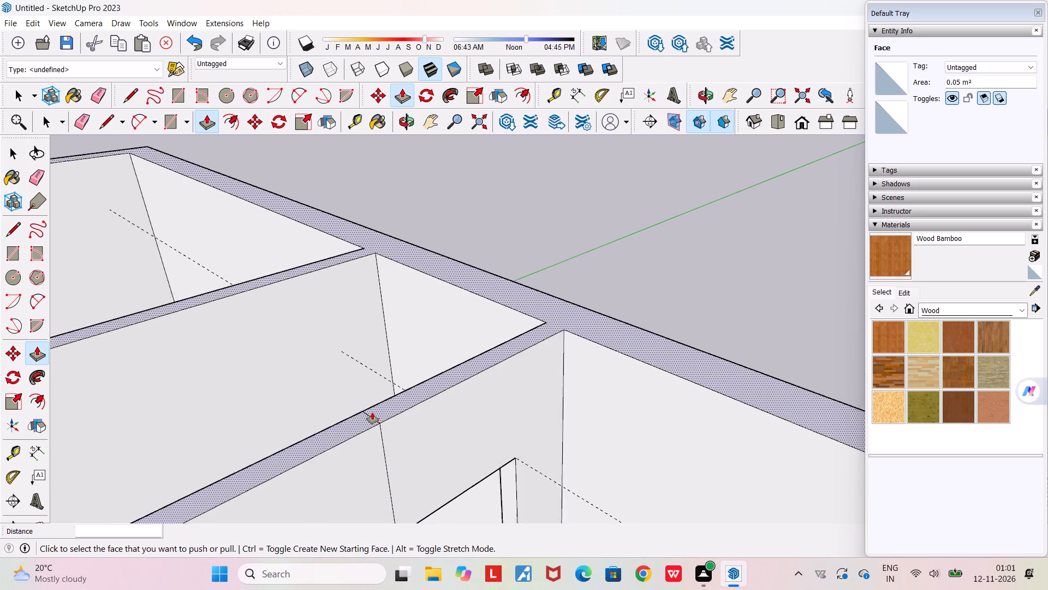
{"action": "scroll", "coordinate": [372, 412], "scroll_direction": "up", "scroll_amount": 5}
{"action": "key", "text": "e"}
{"action": "left_click_drag", "start_coordinate": [376, 416], "coordinate": [370, 423]}
{"action": "left_click_drag", "start_coordinate": [413, 492], "coordinate": [390, 493]}
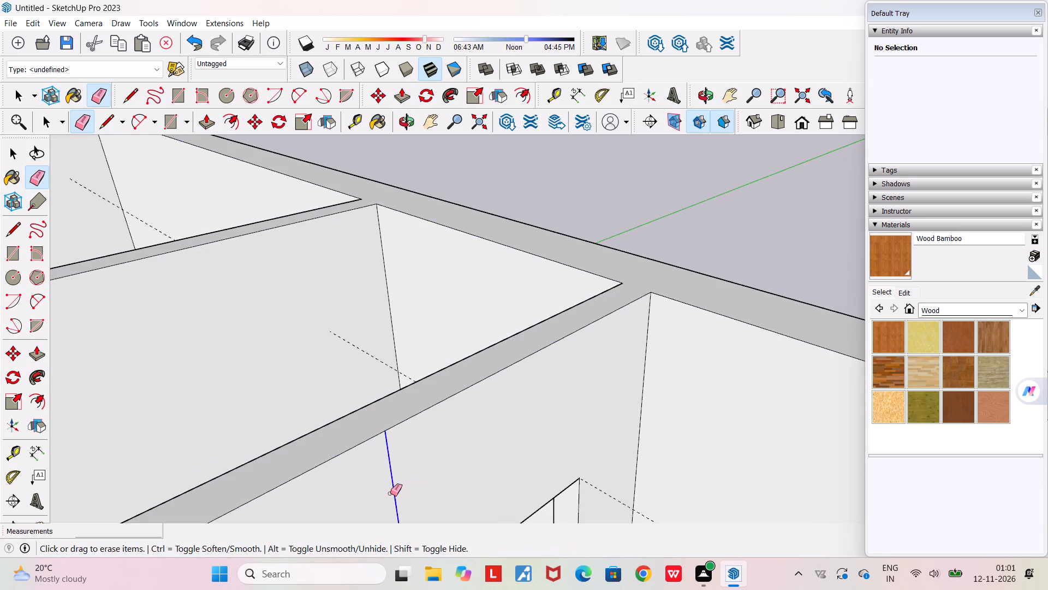
{"action": "middle_click_drag", "start_coordinate": [391, 493], "coordinate": [608, 448]}
{"action": "scroll", "coordinate": [608, 448], "scroll_direction": "down", "scroll_amount": 2}
{"action": "left_click_drag", "start_coordinate": [628, 458], "coordinate": [613, 453]}
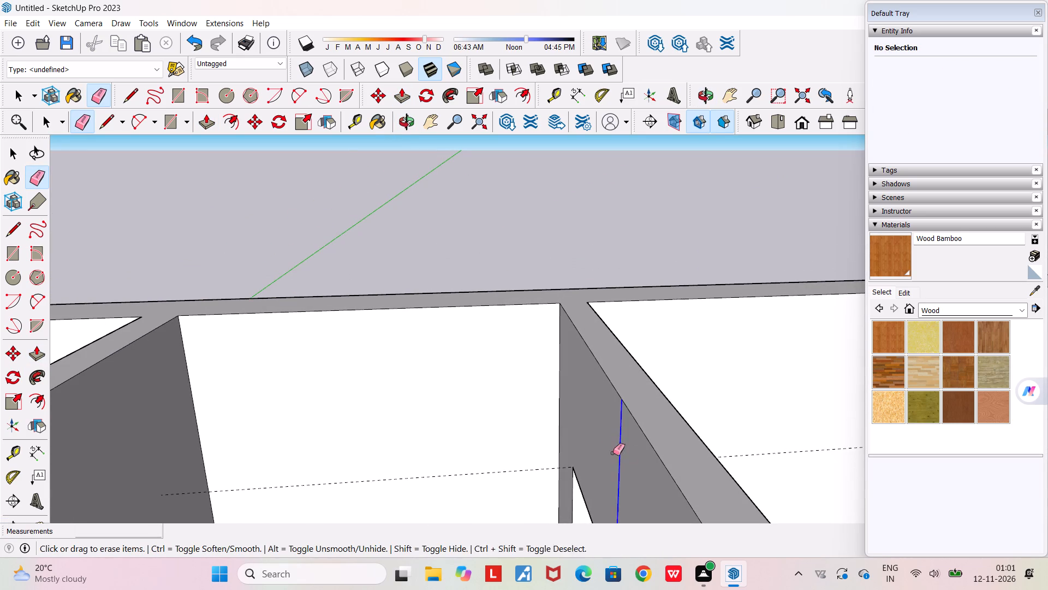
{"action": "left_click_drag", "start_coordinate": [613, 453], "coordinate": [603, 451]}
Erase the remaining guide line running across the house at header height.
{"action": "scroll", "coordinate": [603, 451], "scroll_direction": "down", "scroll_amount": 11}
{"action": "middle_click_drag", "start_coordinate": [597, 441], "coordinate": [311, 380]}
{"action": "scroll", "coordinate": [311, 380], "scroll_direction": "down", "scroll_amount": 9}
{"action": "middle_click_drag", "start_coordinate": [312, 387], "coordinate": [345, 429]}
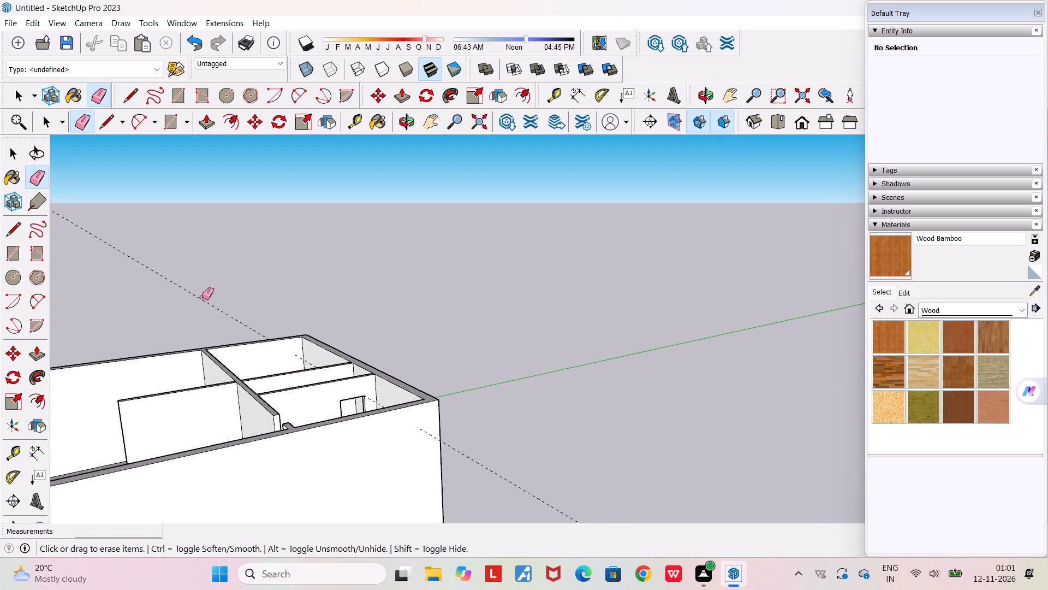
{"action": "left_click_drag", "start_coordinate": [202, 297], "coordinate": [194, 314]}
Look over the house interior from several angles for the next doorway that lacks a header.
{"action": "scroll", "coordinate": [194, 314], "scroll_direction": "down", "scroll_amount": 3}
{"action": "middle_click_drag", "start_coordinate": [200, 406], "coordinate": [223, 466]}
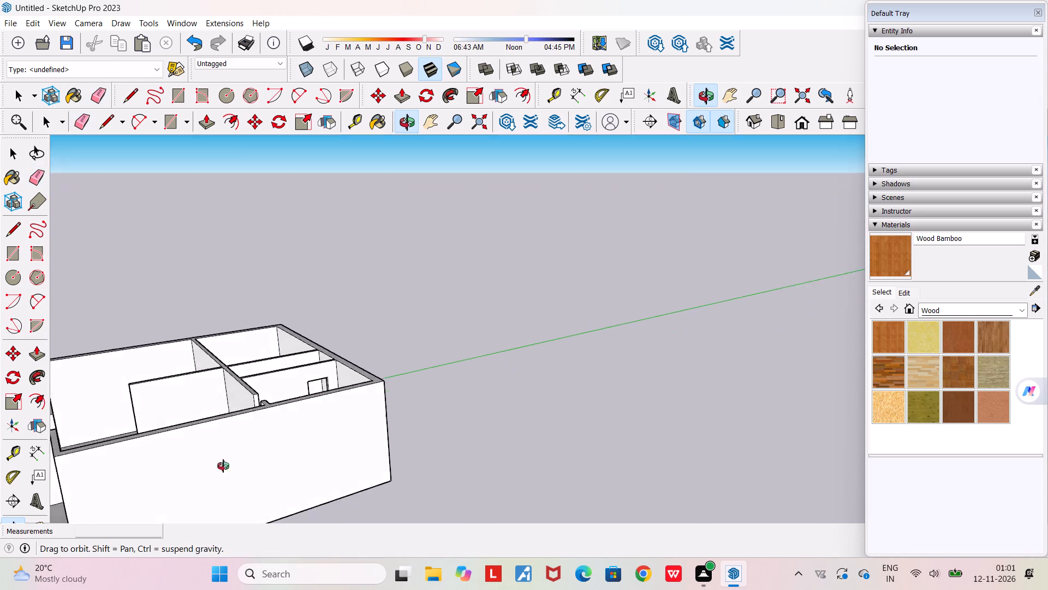
{"action": "middle_click_drag", "start_coordinate": [223, 466], "coordinate": [229, 515]}
{"action": "scroll", "coordinate": [229, 515], "scroll_direction": "down", "scroll_amount": 4}
{"action": "scroll", "coordinate": [229, 471], "scroll_direction": "down", "scroll_amount": 4}
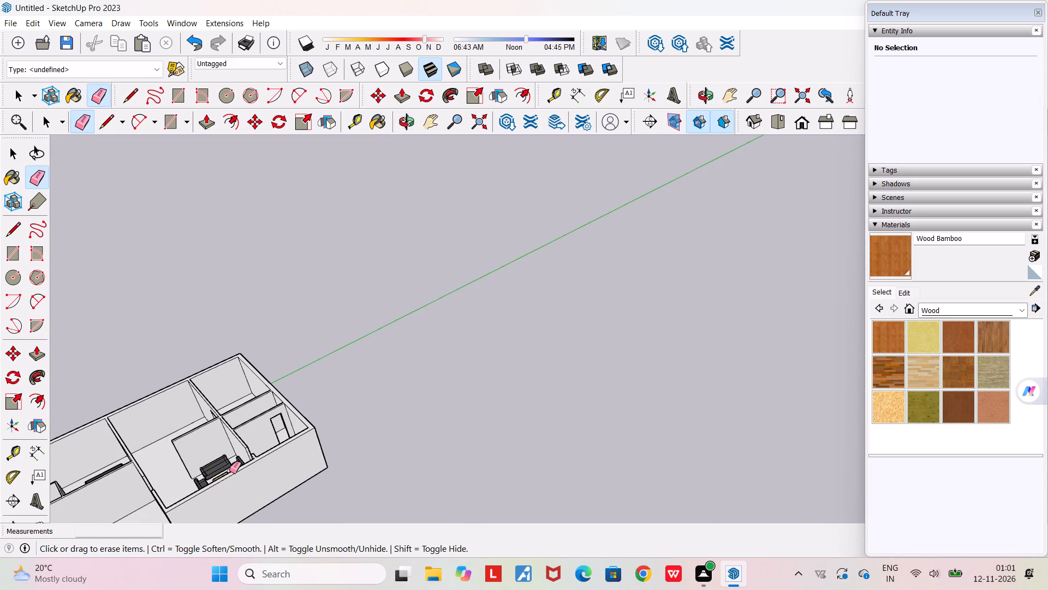
{"action": "scroll", "coordinate": [229, 471], "scroll_direction": "up", "scroll_amount": 7}
{"action": "middle_click_drag", "start_coordinate": [226, 470], "coordinate": [431, 415]}
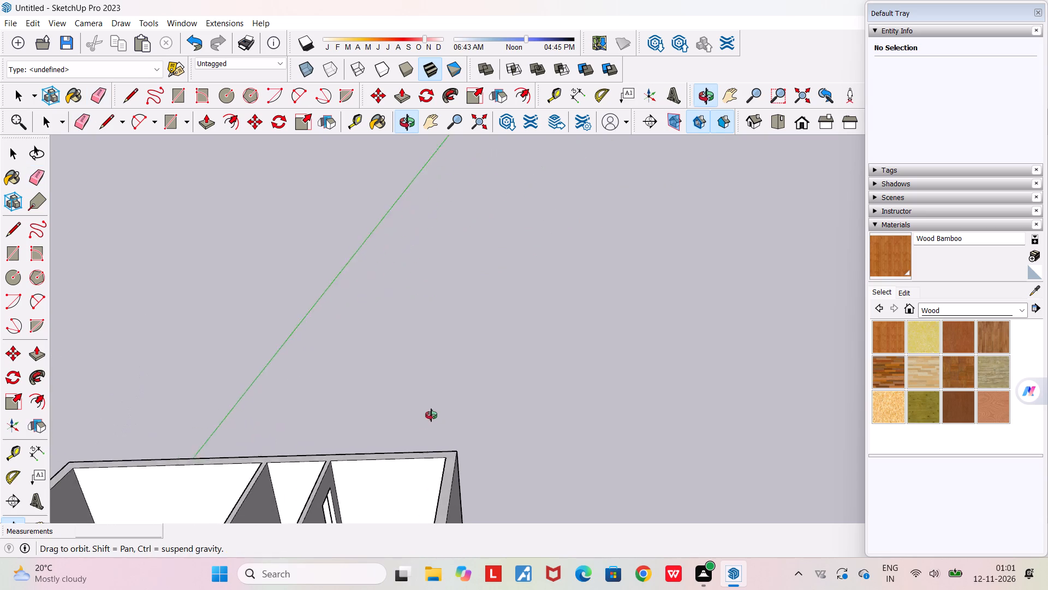
{"action": "middle_click_drag", "start_coordinate": [431, 415], "coordinate": [432, 414]}
{"action": "scroll", "coordinate": [431, 412], "scroll_direction": "down", "scroll_amount": 18}
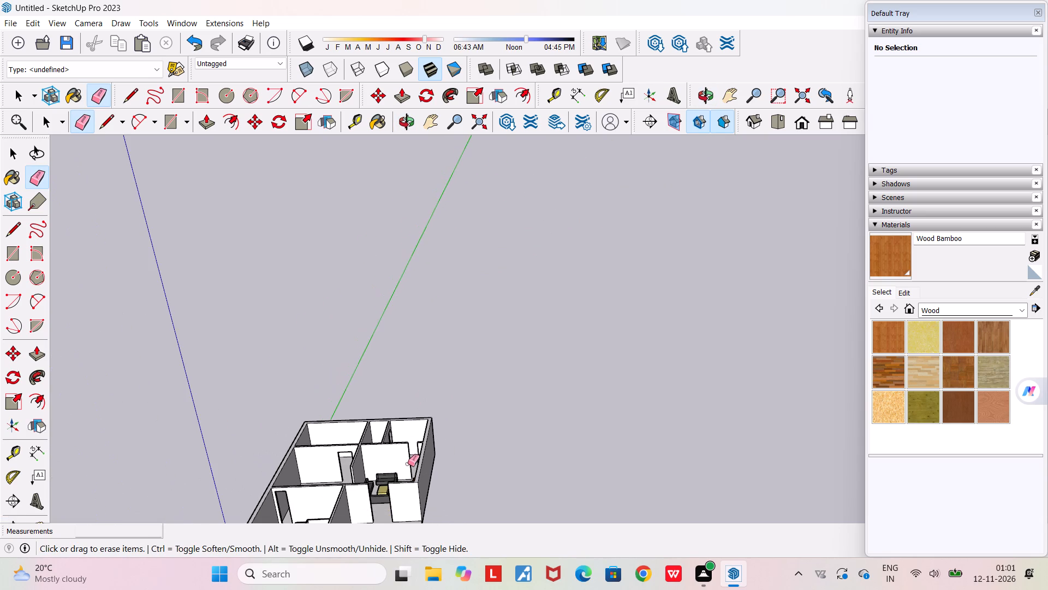
{"action": "middle_click_drag", "start_coordinate": [410, 465], "coordinate": [501, 502]}
{"action": "scroll", "coordinate": [451, 501], "scroll_direction": "up", "scroll_amount": 9}
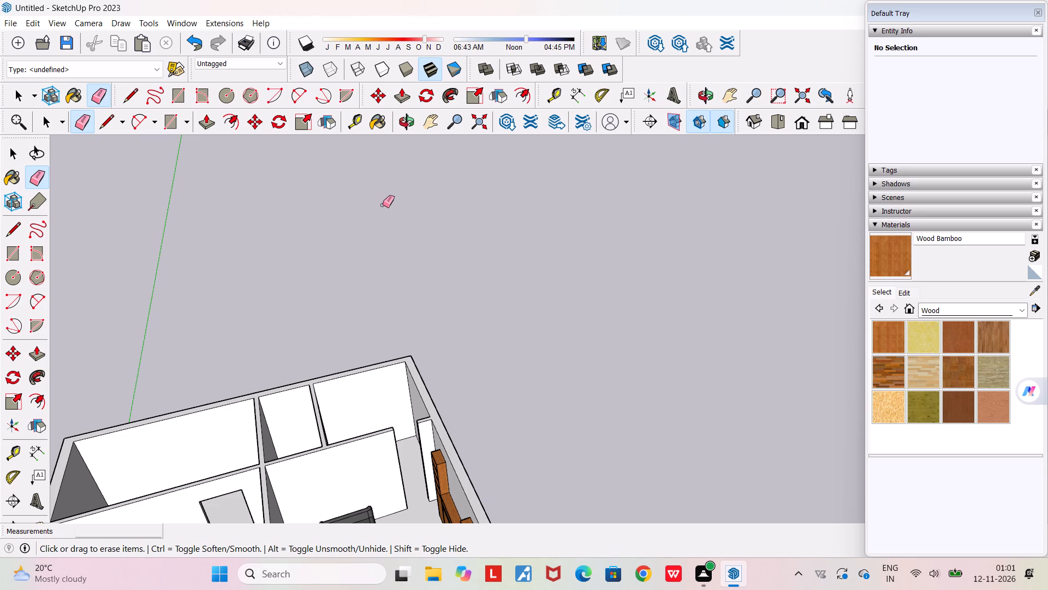
{"action": "scroll", "coordinate": [402, 427], "scroll_direction": "up", "scroll_amount": 6}
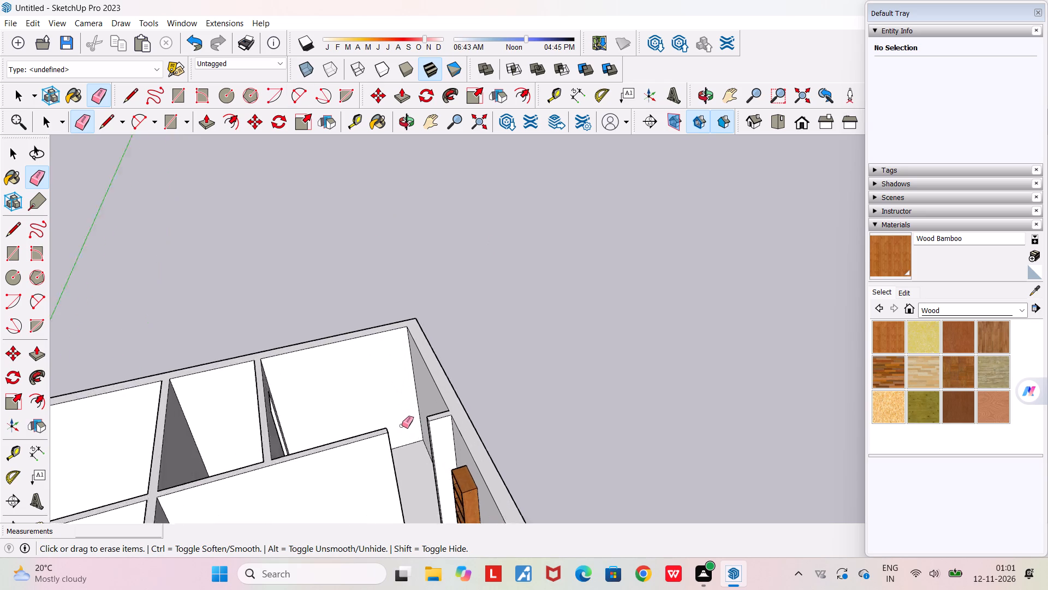
{"action": "middle_click_drag", "start_coordinate": [410, 382], "coordinate": [465, 281]}
{"action": "scroll", "coordinate": [465, 281], "scroll_direction": "down", "scroll_amount": 4}
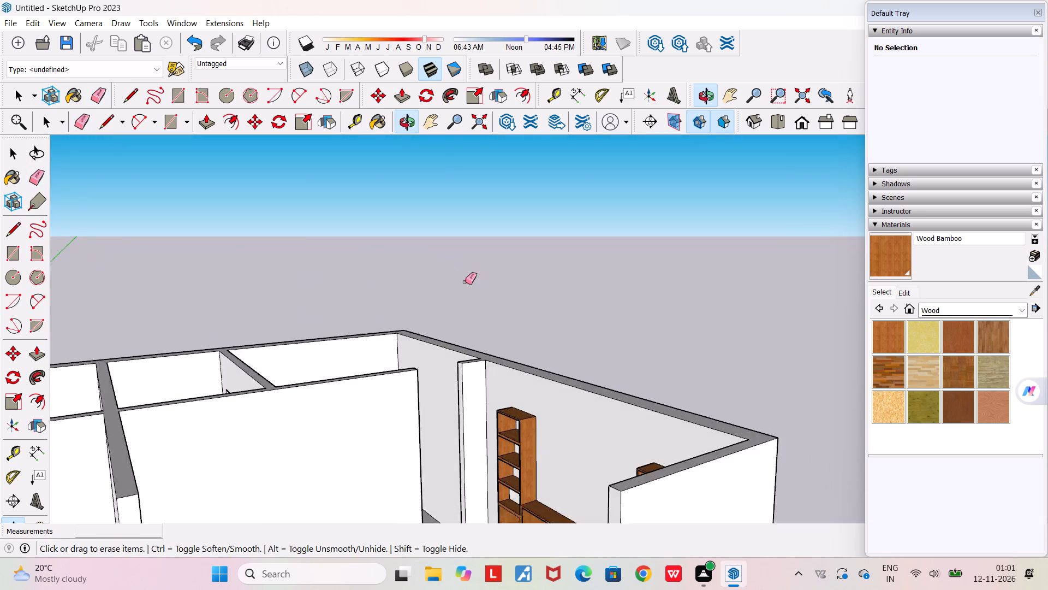
{"action": "scroll", "coordinate": [448, 393], "scroll_direction": "up", "scroll_amount": 6}
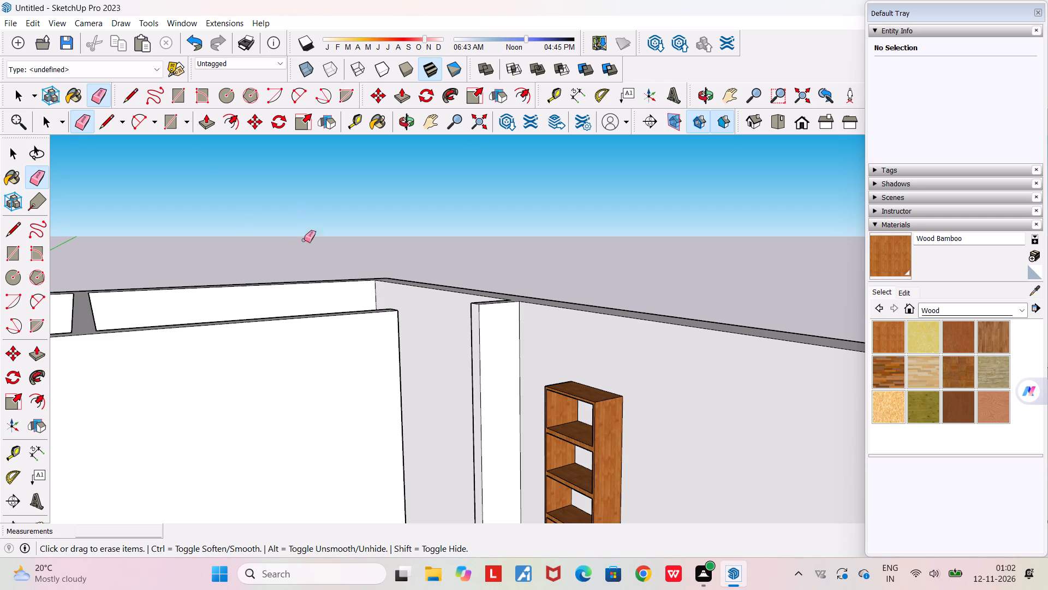
Place a guide 0.50 m below the top edge on the end of the wall stub beside the wooden shelf unit.
{"action": "key", "text": "space"}
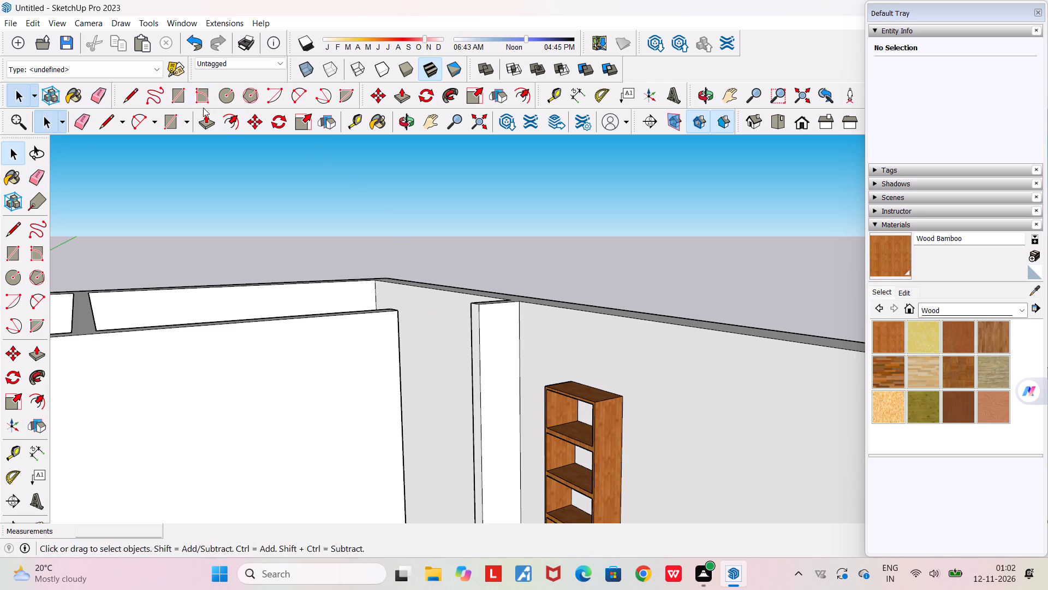
{"action": "left_click", "coordinate": [352, 121]}
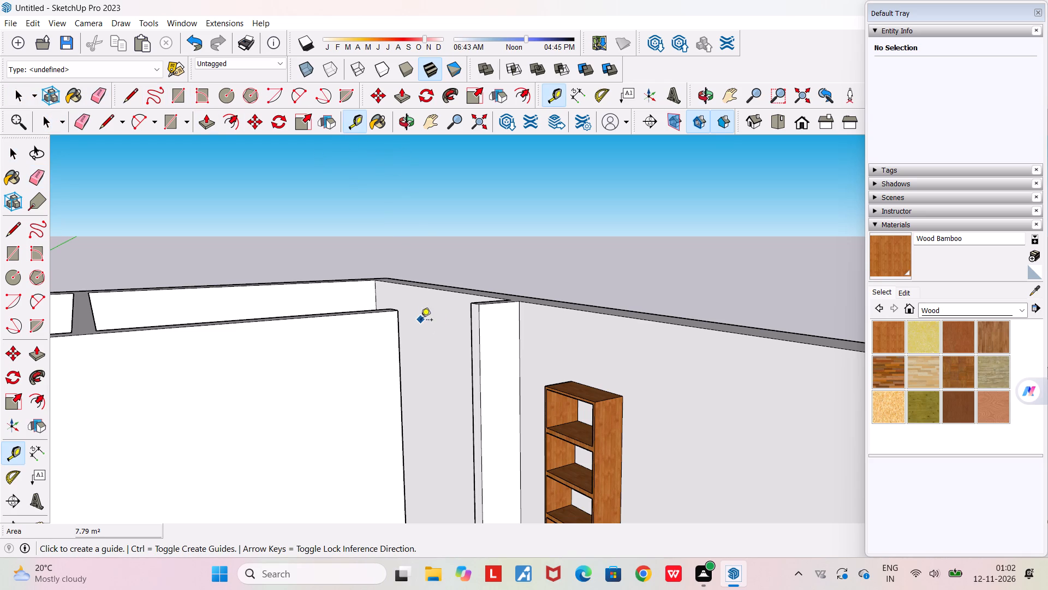
{"action": "scroll", "coordinate": [434, 421], "scroll_direction": "up", "scroll_amount": 3}
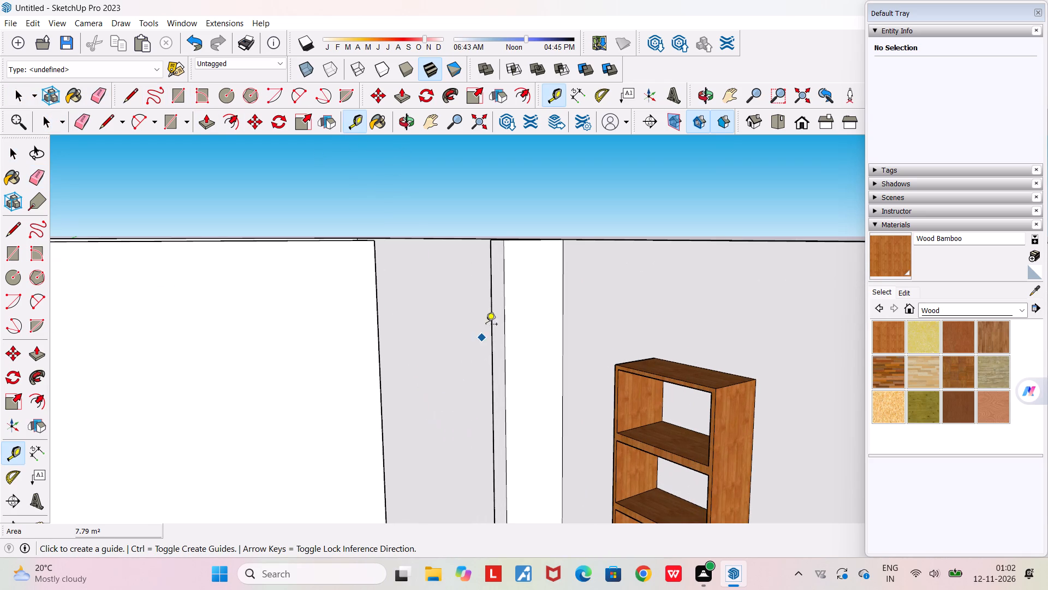
{"action": "scroll", "coordinate": [498, 241], "scroll_direction": "up", "scroll_amount": 9}
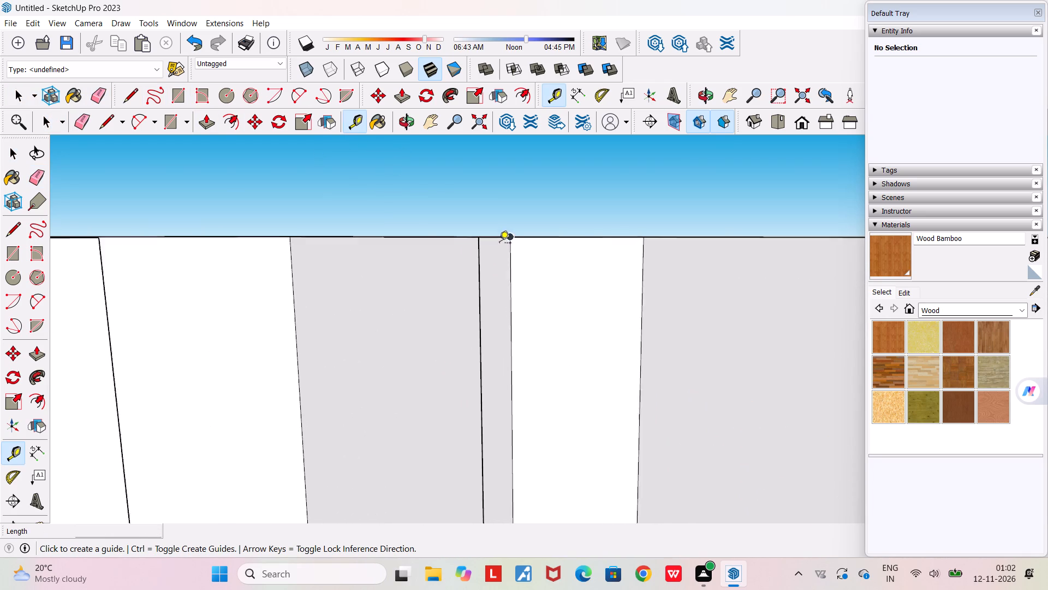
{"action": "scroll", "coordinate": [499, 244], "scroll_direction": "up", "scroll_amount": 2}
{"action": "left_click", "coordinate": [495, 239]}
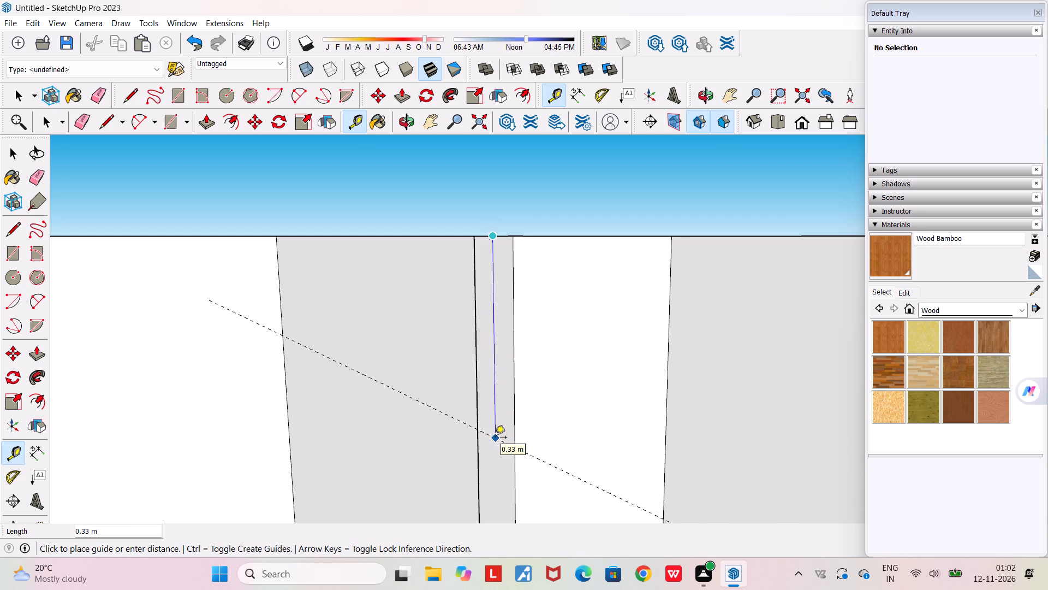
{"action": "type", "text": "0.50"}
{"action": "key", "text": "Return"}
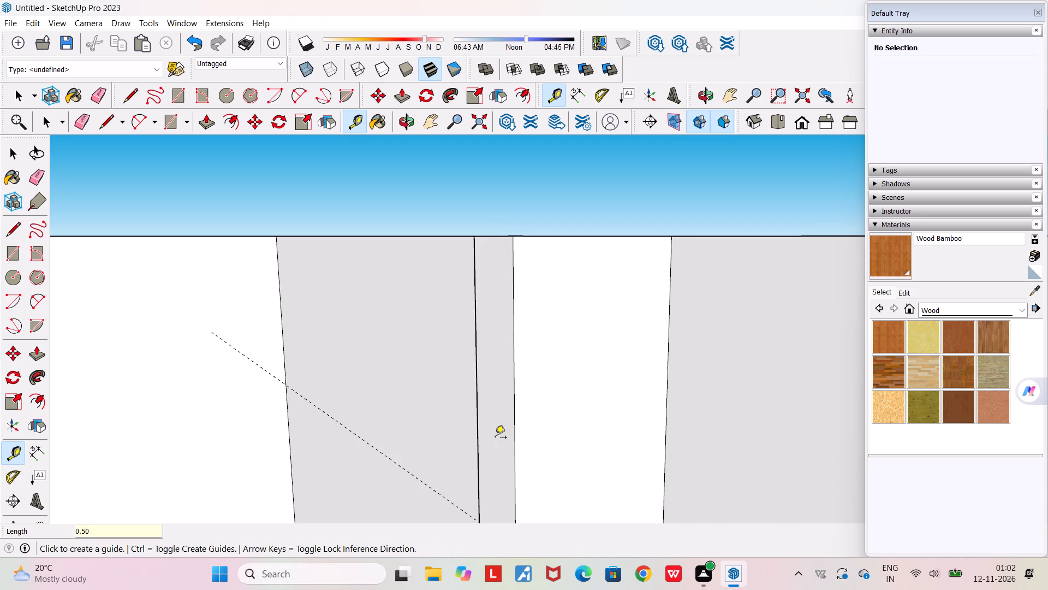
Draw a line along the guide across the end face of the wall stub beside the wooden shelf unit.
{"action": "scroll", "coordinate": [517, 390], "scroll_direction": "down", "scroll_amount": 14}
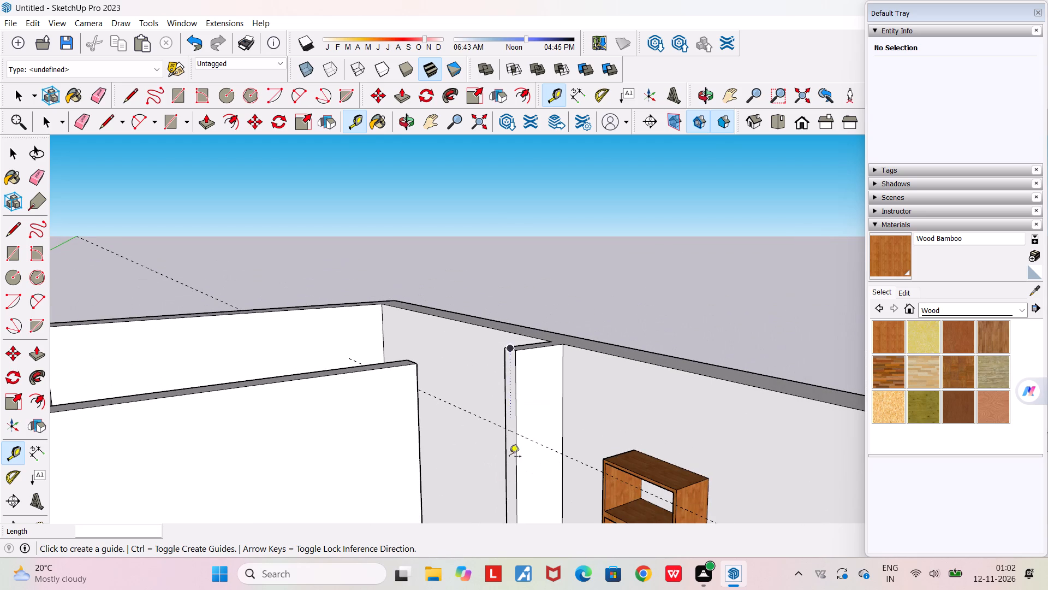
{"action": "middle_click_drag", "start_coordinate": [513, 461], "coordinate": [608, 477]}
{"action": "scroll", "coordinate": [485, 447], "scroll_direction": "up", "scroll_amount": 1}
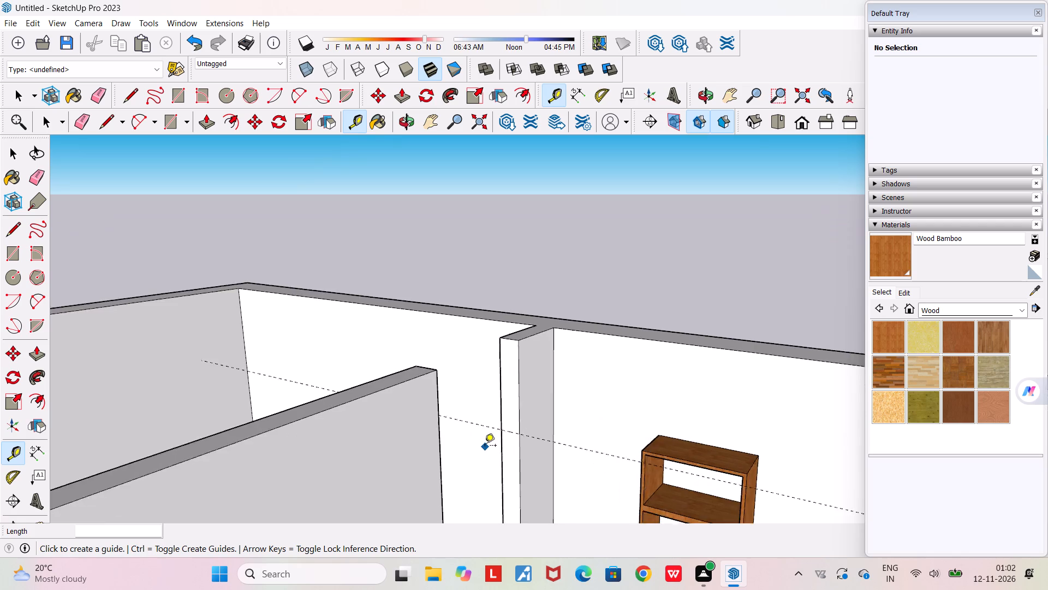
{"action": "scroll", "coordinate": [485, 446], "scroll_direction": "up", "scroll_amount": 2}
{"action": "key", "text": "l"}
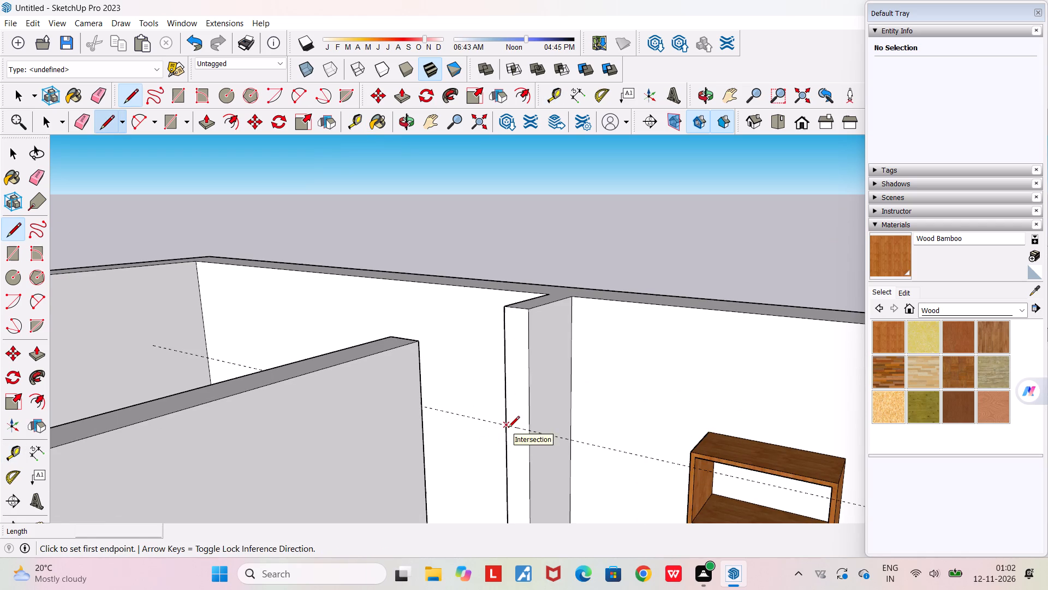
{"action": "left_click", "coordinate": [508, 428]}
{"action": "left_click", "coordinate": [528, 432]}
{"action": "key", "text": "space"}
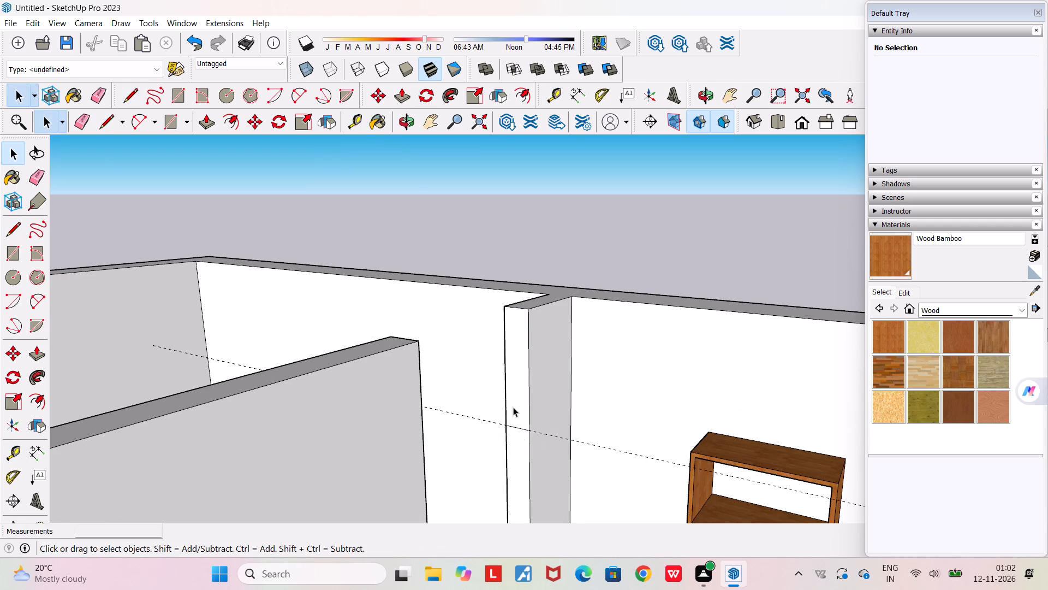
Push/Pull the stub's upper end face about 0.62 m to the facing partition end, bridging the doorway.
{"action": "left_click", "coordinate": [211, 124]}
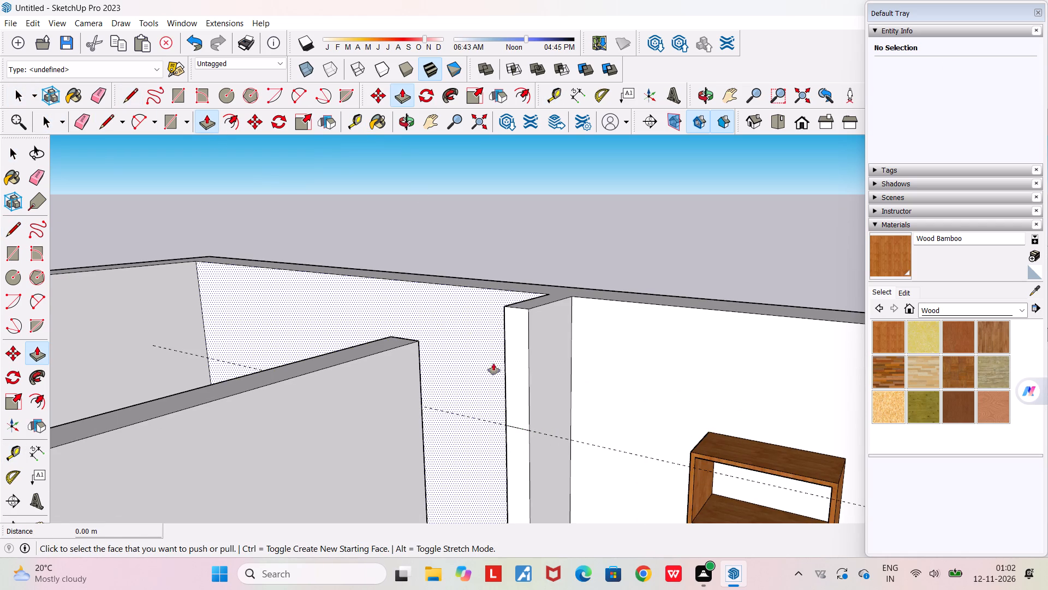
{"action": "left_click", "coordinate": [515, 361]}
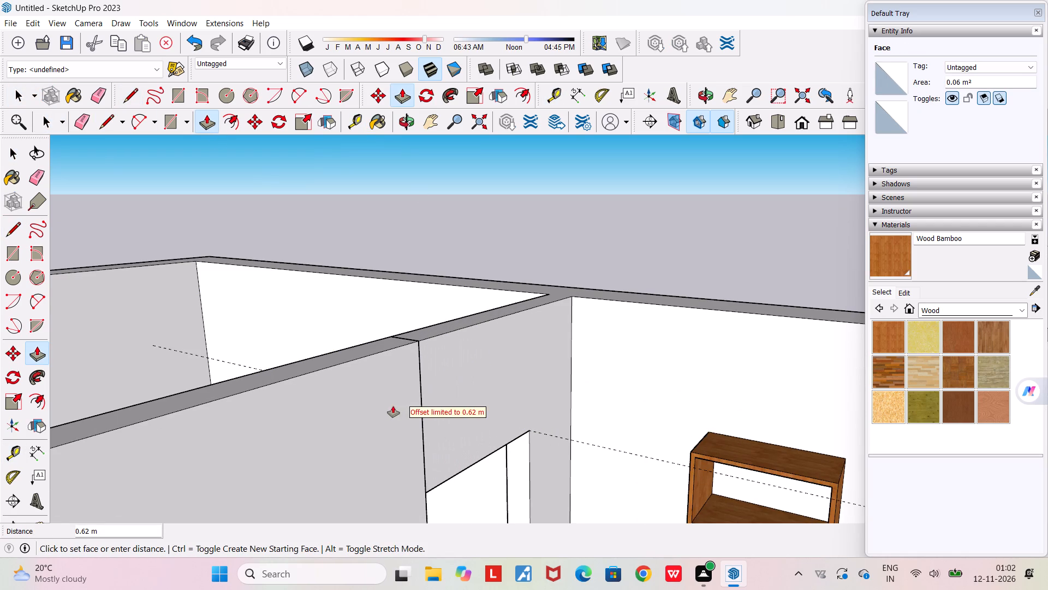
{"action": "left_click", "coordinate": [393, 405]}
Erase the seam edges on the top and both sides where this header meets the partition.
{"action": "middle_click_drag", "start_coordinate": [414, 380], "coordinate": [362, 403]}
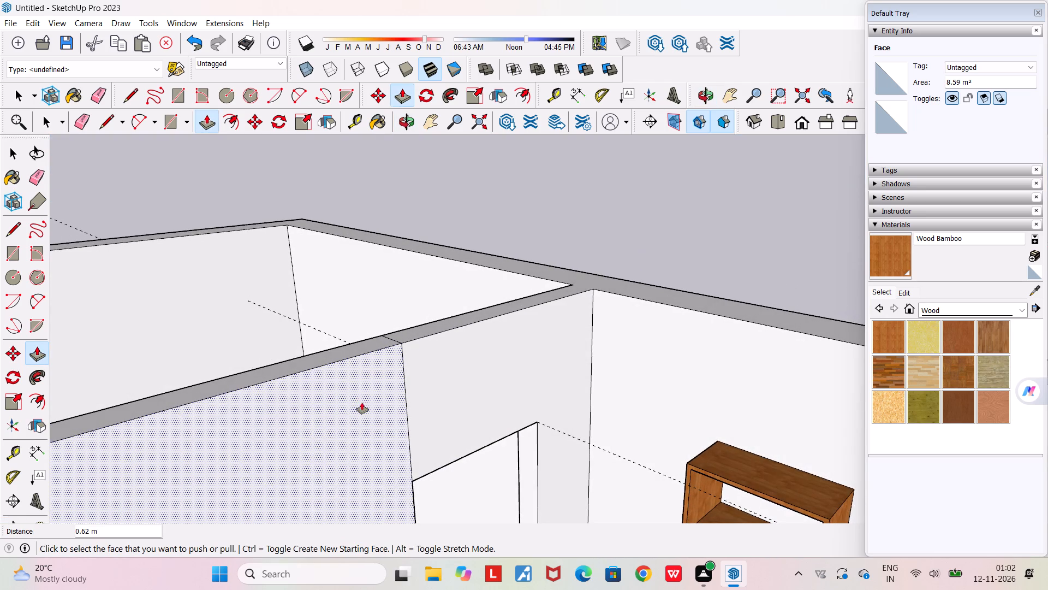
{"action": "key", "text": "e"}
{"action": "left_click_drag", "start_coordinate": [416, 371], "coordinate": [410, 370]}
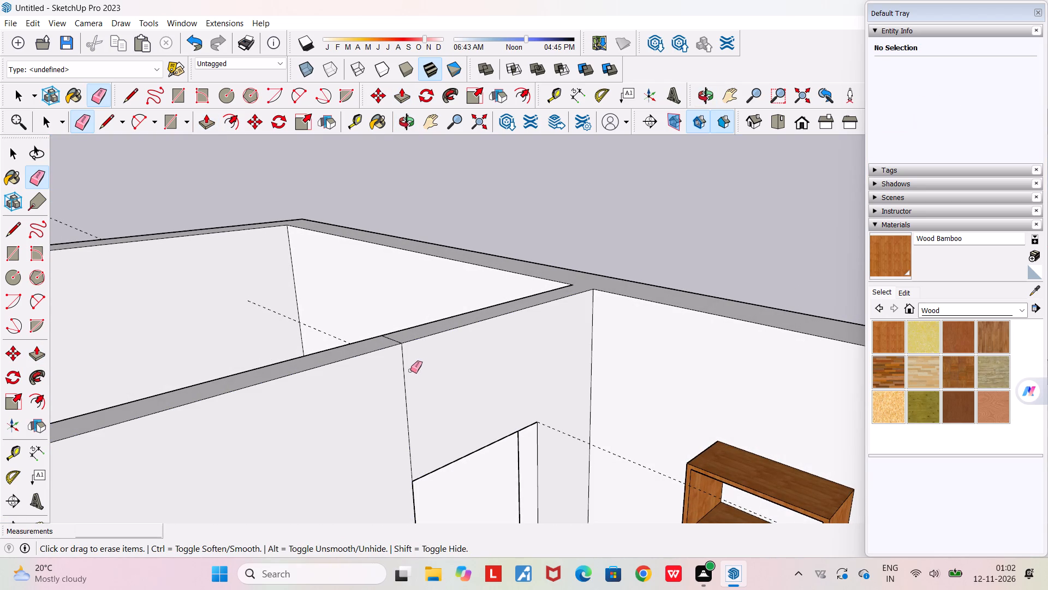
{"action": "left_click_drag", "start_coordinate": [410, 370], "coordinate": [403, 370]}
{"action": "left_click", "coordinate": [401, 341]}
{"action": "middle_click_drag", "start_coordinate": [398, 340], "coordinate": [594, 357]}
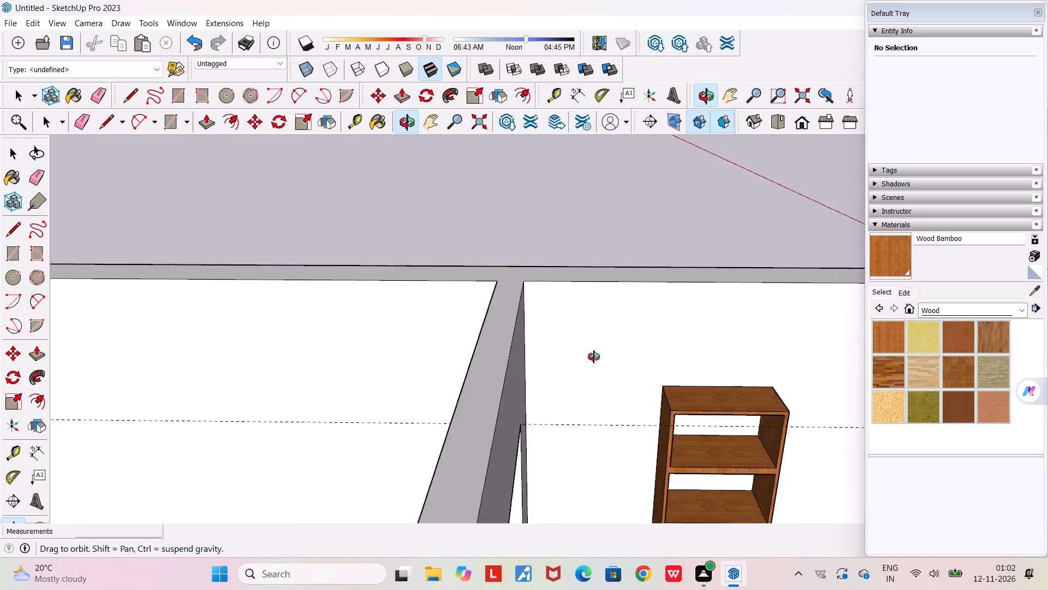
{"action": "middle_click_drag", "start_coordinate": [594, 357], "coordinate": [655, 321]}
{"action": "left_click_drag", "start_coordinate": [534, 413], "coordinate": [524, 411]}
{"action": "scroll", "coordinate": [523, 410], "scroll_direction": "down", "scroll_amount": 13}
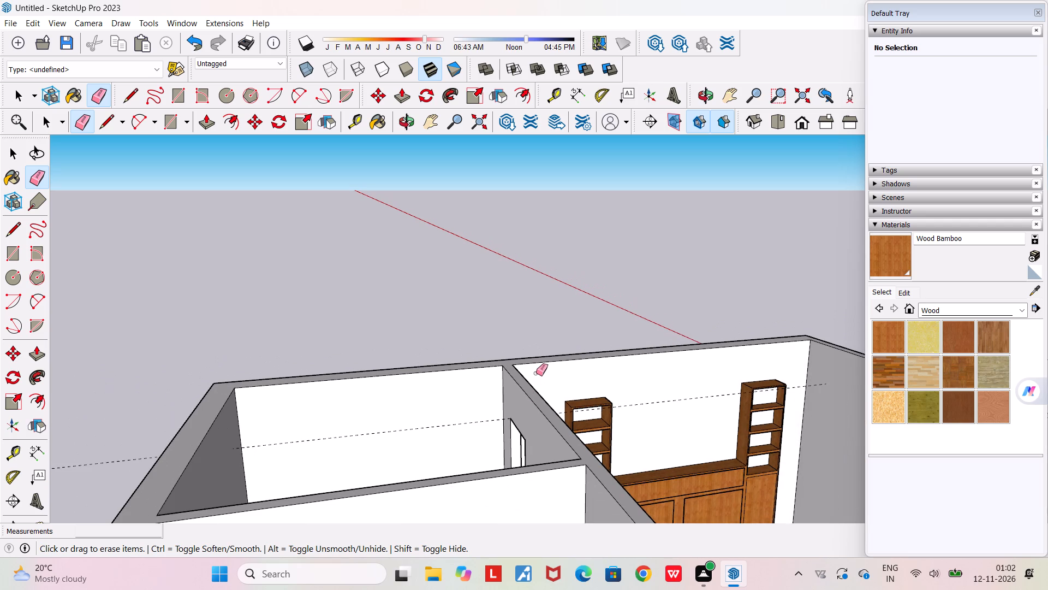
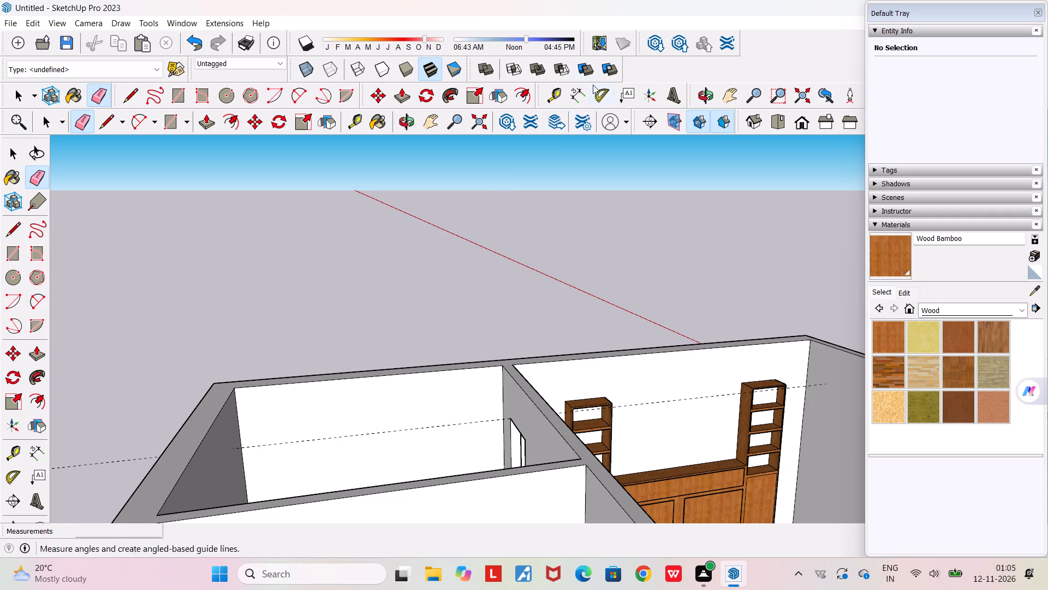
Erase the leftover dashed guide line that runs across the house past the wooden shelf unit.
{"action": "scroll", "coordinate": [444, 268], "scroll_direction": "down", "scroll_amount": 8}
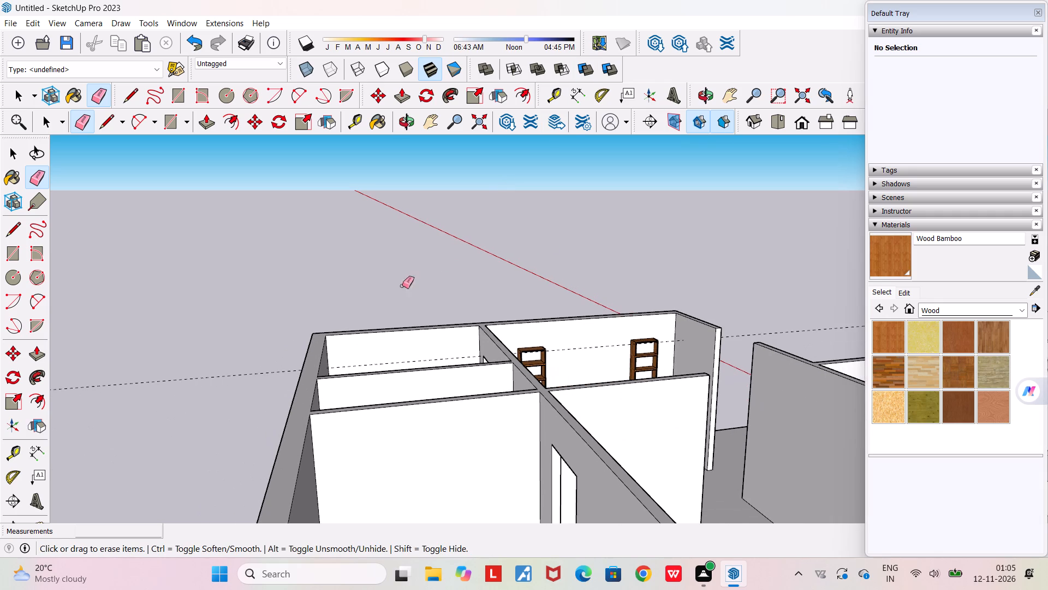
{"action": "left_click_drag", "start_coordinate": [201, 354], "coordinate": [190, 381]}
Examine the whole house model from several sides and from above, checking the walls, doorway headers and furnished rooms.
{"action": "scroll", "coordinate": [217, 343], "scroll_direction": "down", "scroll_amount": 5}
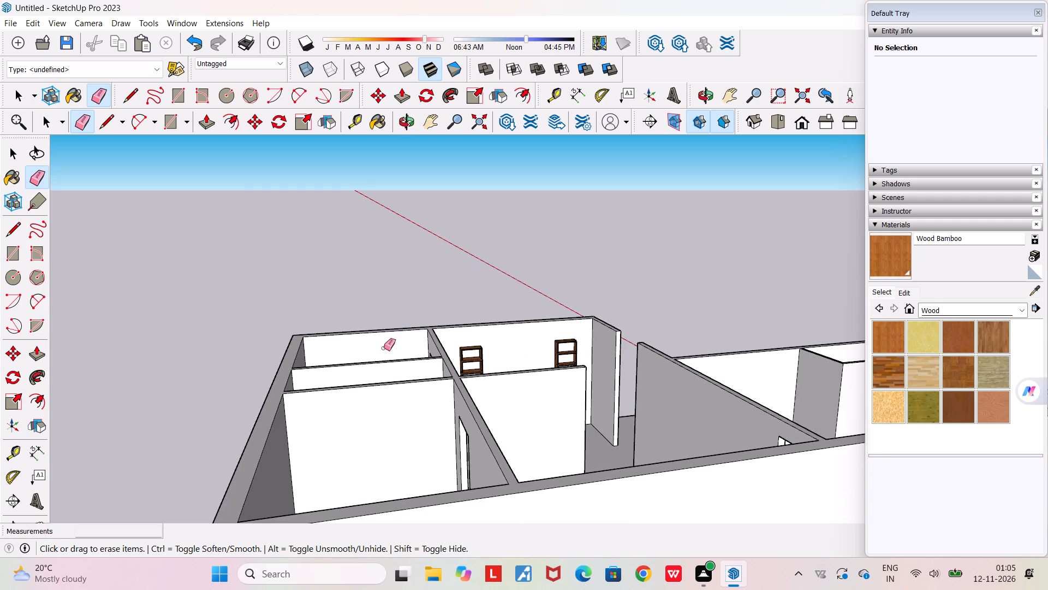
{"action": "middle_click_drag", "start_coordinate": [379, 353], "coordinate": [329, 483]}
{"action": "scroll", "coordinate": [384, 387], "scroll_direction": "up", "scroll_amount": 3}
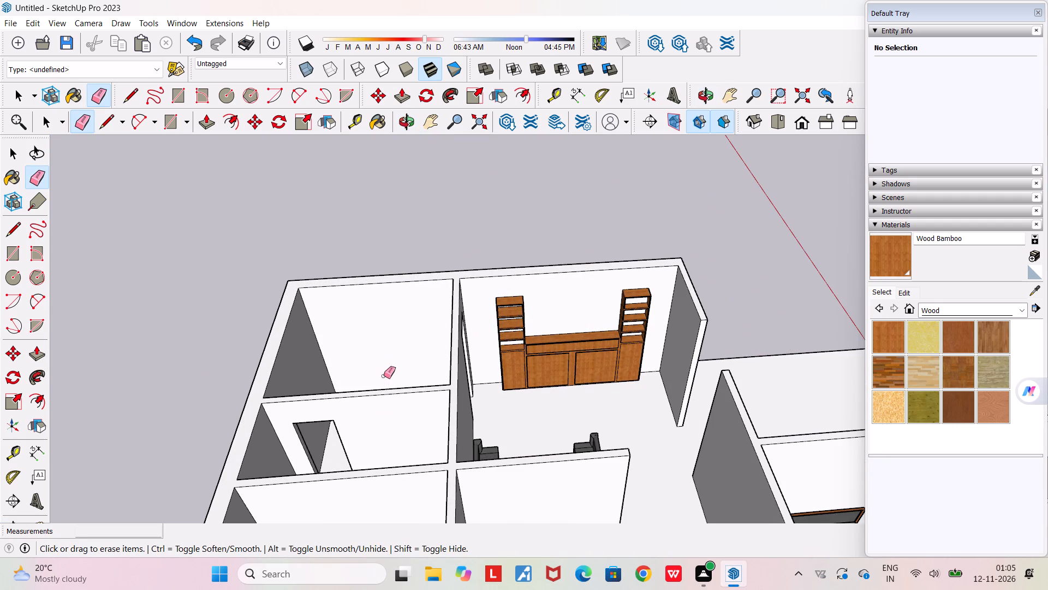
{"action": "scroll", "coordinate": [384, 376], "scroll_direction": "down", "scroll_amount": 4}
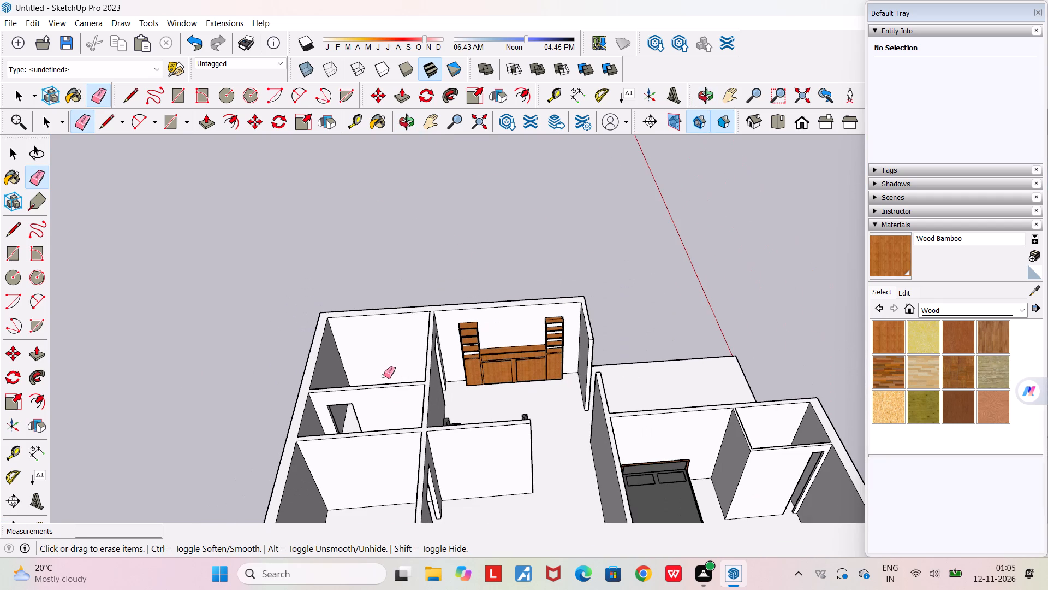
{"action": "scroll", "coordinate": [384, 376], "scroll_direction": "up", "scroll_amount": 4}
{"action": "scroll", "coordinate": [384, 376], "scroll_direction": "down", "scroll_amount": 5}
{"action": "scroll", "coordinate": [384, 376], "scroll_direction": "up", "scroll_amount": 5}
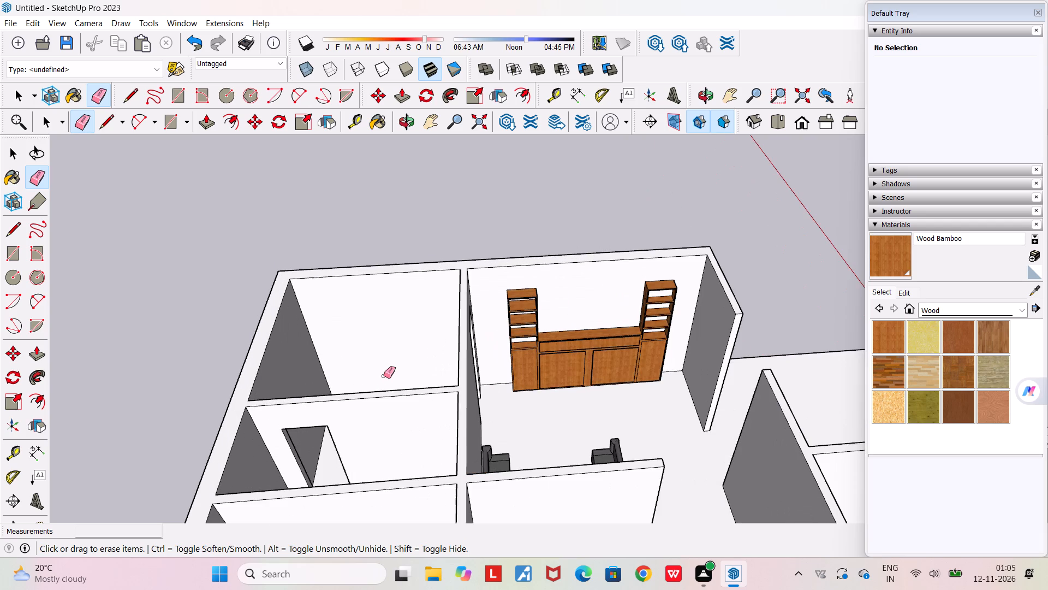
{"action": "scroll", "coordinate": [384, 374], "scroll_direction": "down", "scroll_amount": 4}
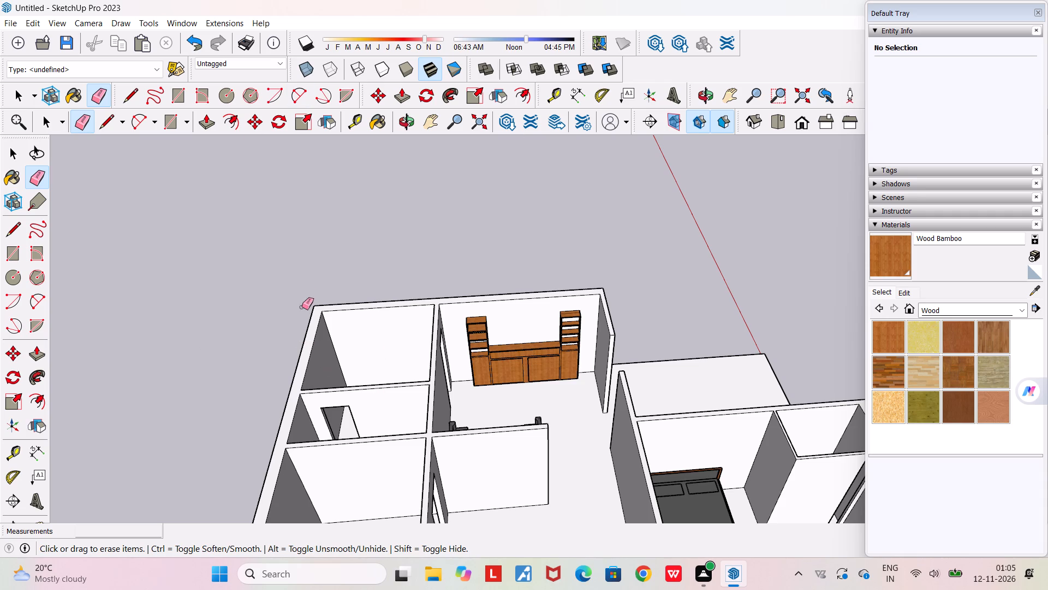
{"action": "key", "text": "Escape"}
{"action": "scroll", "coordinate": [302, 294], "scroll_direction": "down", "scroll_amount": 4}
{"action": "left_click", "coordinate": [314, 279]}
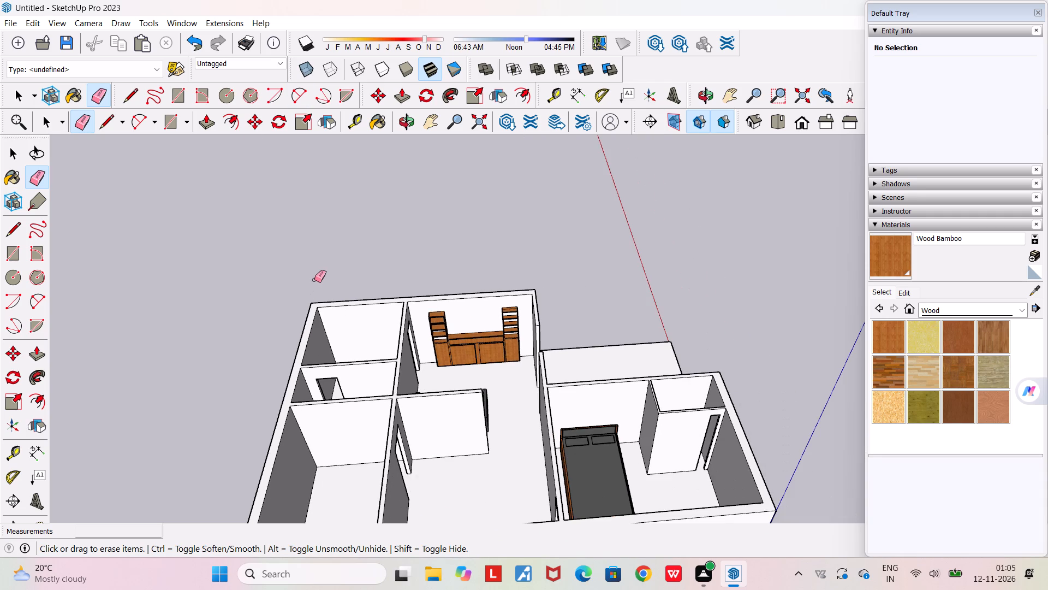
{"action": "key", "text": "space"}
{"action": "scroll", "coordinate": [314, 280], "scroll_direction": "down", "scroll_amount": 9}
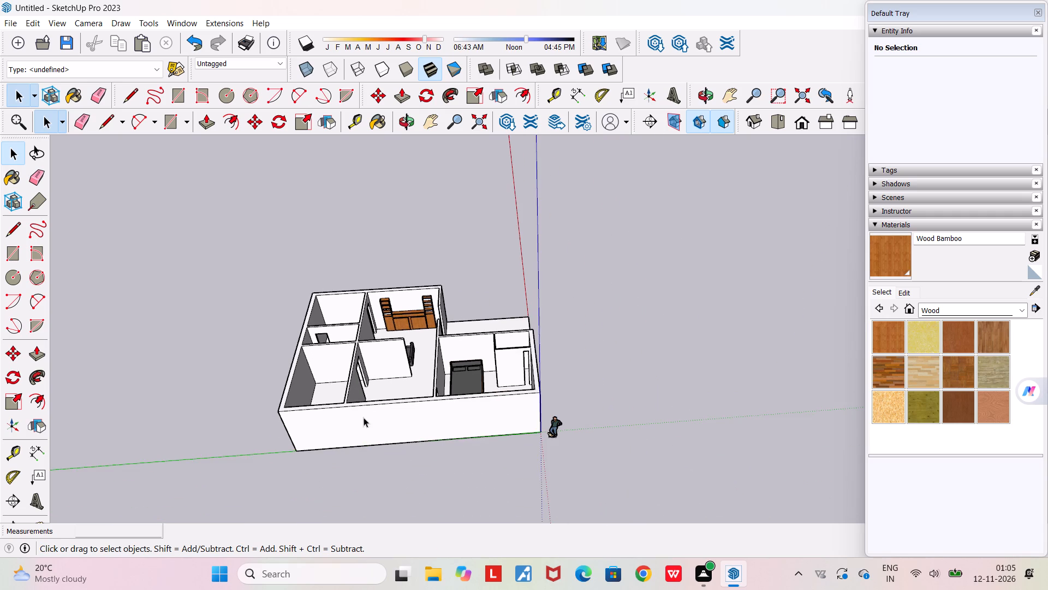
{"action": "middle_click_drag", "start_coordinate": [354, 411], "coordinate": [211, 444]}
{"action": "scroll", "coordinate": [211, 444], "scroll_direction": "down", "scroll_amount": 4}
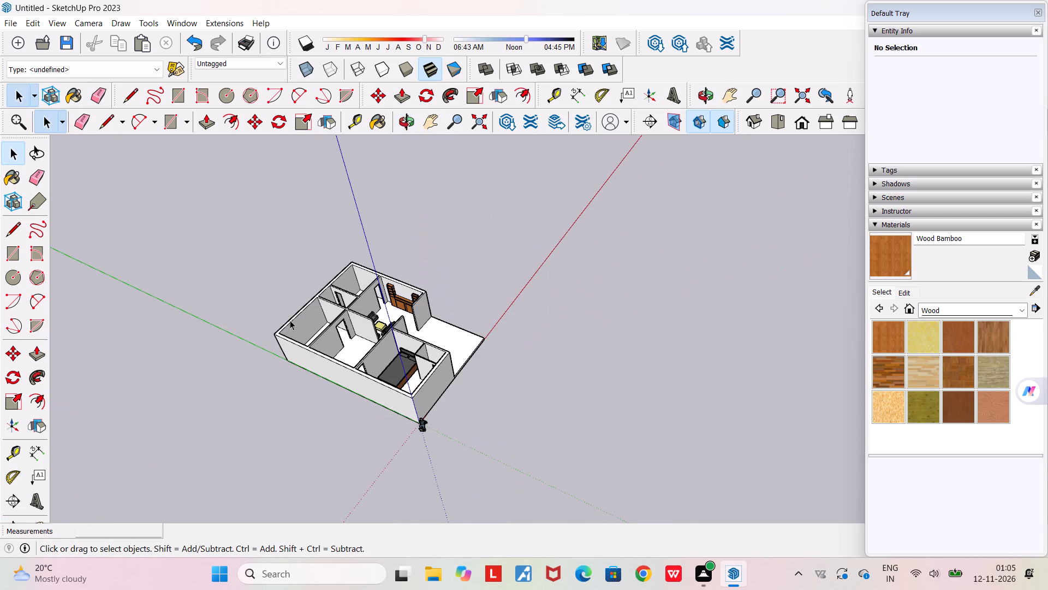
{"action": "scroll", "coordinate": [297, 302], "scroll_direction": "up", "scroll_amount": 6}
{"action": "middle_click_drag", "start_coordinate": [297, 302], "coordinate": [132, 293]}
{"action": "scroll", "coordinate": [132, 293], "scroll_direction": "down", "scroll_amount": 2}
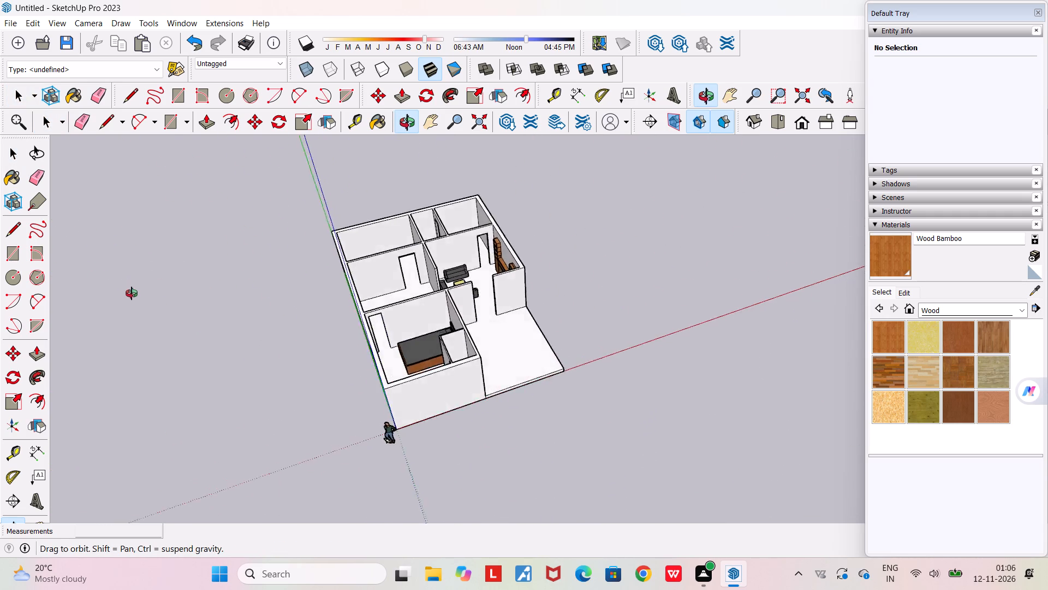
{"action": "middle_click_drag", "start_coordinate": [132, 293], "coordinate": [132, 294]}
{"action": "scroll", "coordinate": [132, 293], "scroll_direction": "down", "scroll_amount": 3}
{"action": "scroll", "coordinate": [313, 261], "scroll_direction": "up", "scroll_amount": 7}
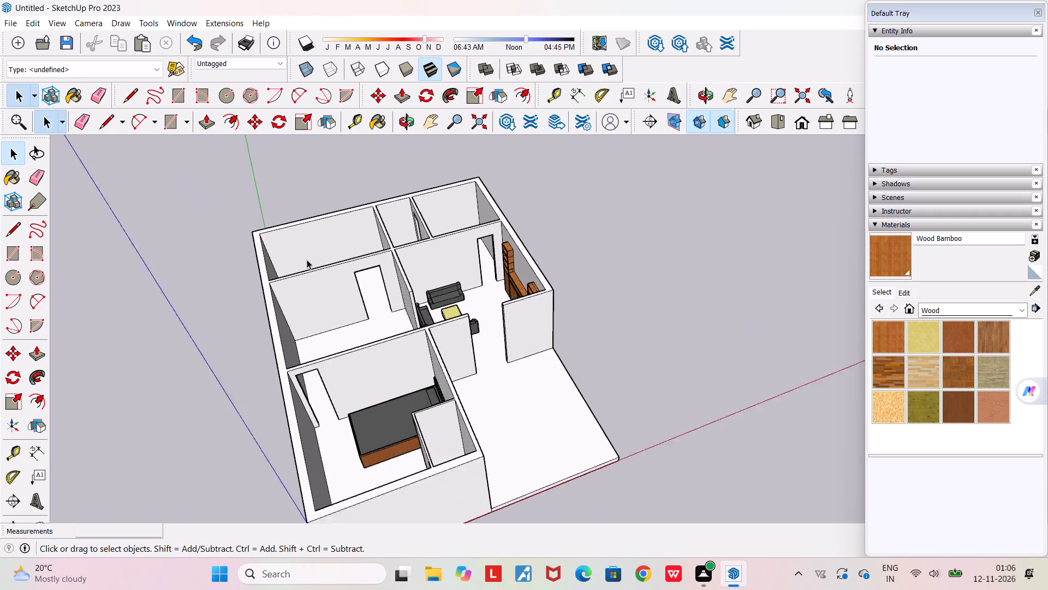
{"action": "scroll", "coordinate": [307, 259], "scroll_direction": "up", "scroll_amount": 1}
{"action": "middle_click_drag", "start_coordinate": [307, 259], "coordinate": [290, 247]}
{"action": "scroll", "coordinate": [290, 248], "scroll_direction": "down", "scroll_amount": 3}
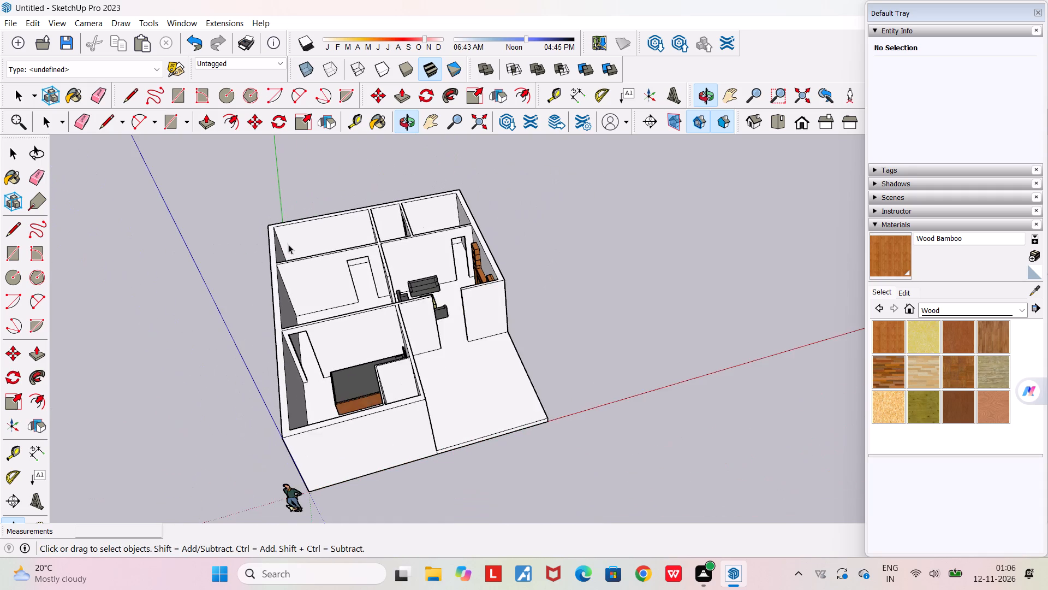
{"action": "scroll", "coordinate": [287, 241], "scroll_direction": "down", "scroll_amount": 5}
{"action": "middle_click_drag", "start_coordinate": [355, 276], "coordinate": [308, 271]}
{"action": "scroll", "coordinate": [308, 272], "scroll_direction": "down", "scroll_amount": 4}
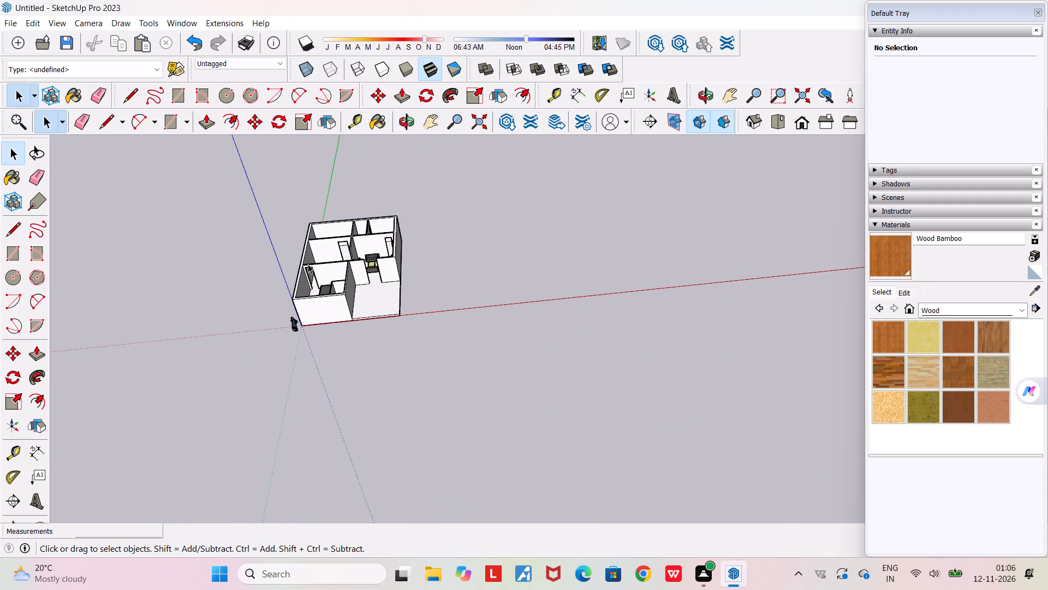
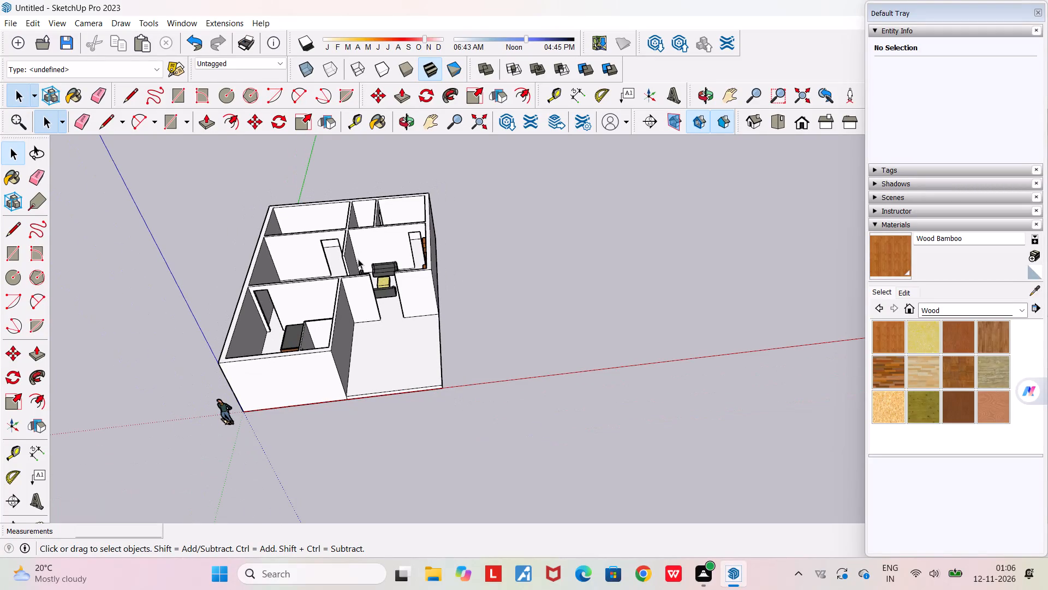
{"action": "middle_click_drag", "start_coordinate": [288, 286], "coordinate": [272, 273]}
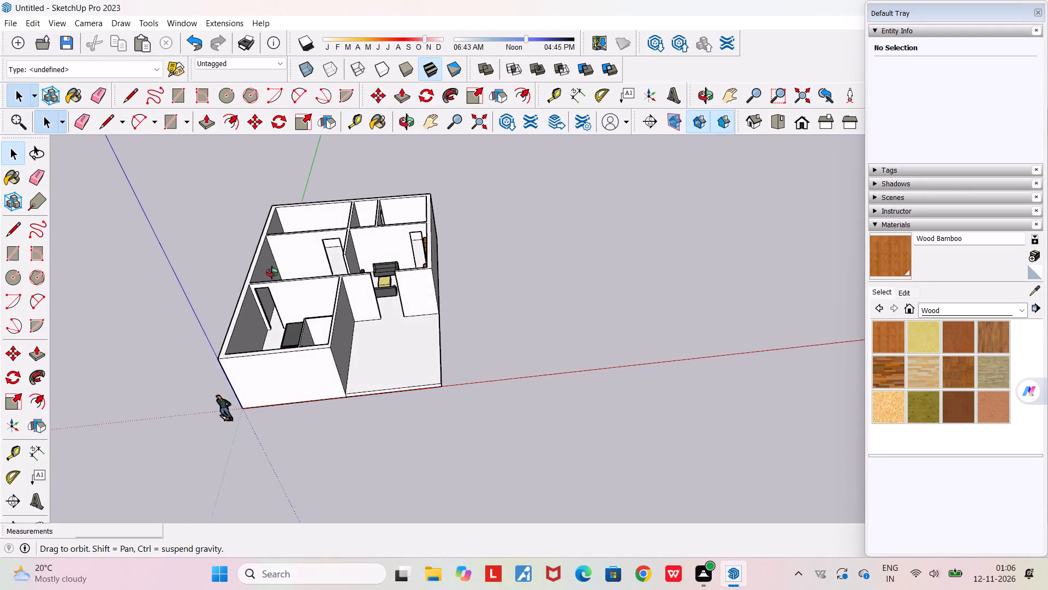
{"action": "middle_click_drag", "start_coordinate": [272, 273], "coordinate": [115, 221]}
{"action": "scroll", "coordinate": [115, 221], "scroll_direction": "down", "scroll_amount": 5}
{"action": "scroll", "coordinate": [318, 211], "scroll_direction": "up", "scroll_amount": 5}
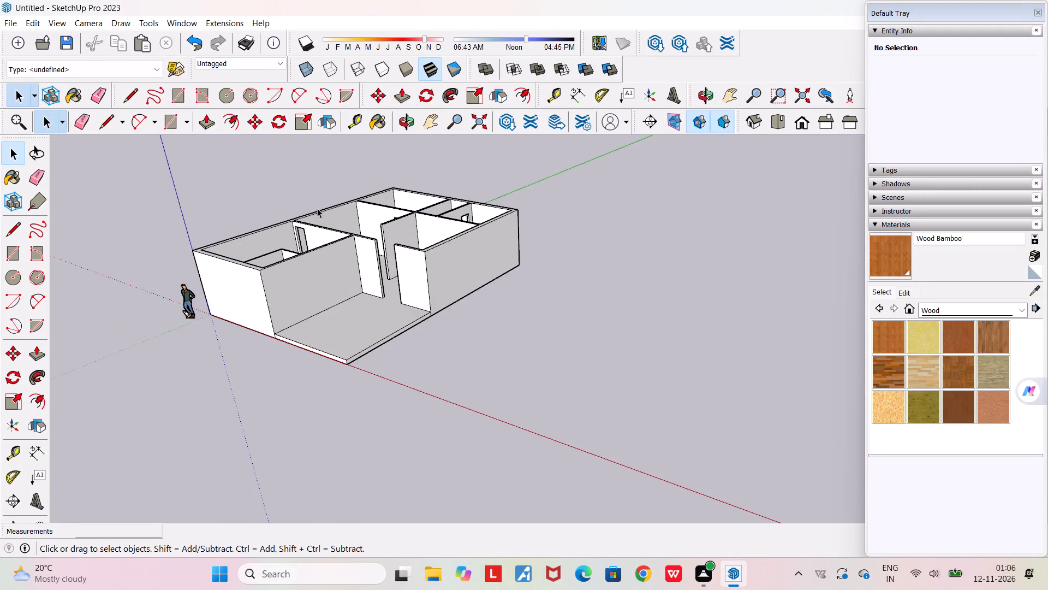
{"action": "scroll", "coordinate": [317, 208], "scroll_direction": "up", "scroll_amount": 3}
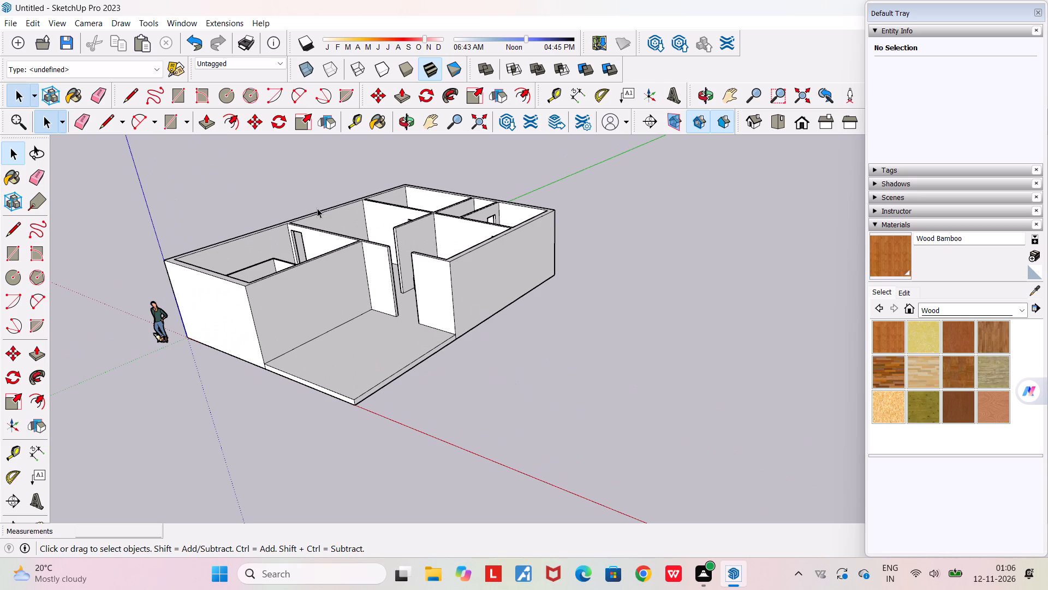
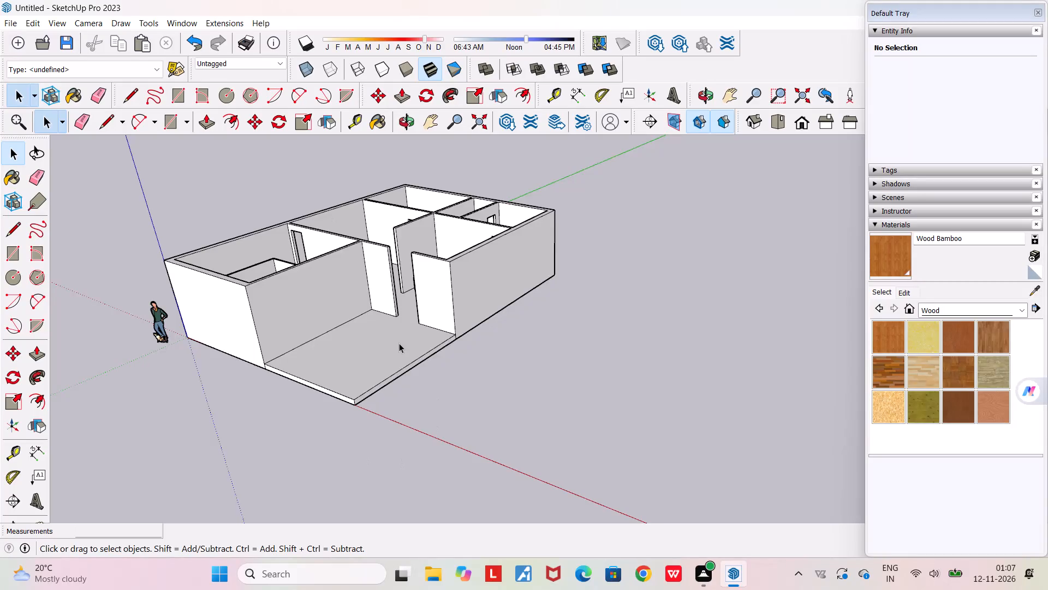
Examine the house model's outer walls, open front floor area and doorways from low and raised angles.
{"action": "scroll", "coordinate": [399, 343], "scroll_direction": "up", "scroll_amount": 1}
{"action": "middle_click_drag", "start_coordinate": [399, 342], "coordinate": [409, 386]}
{"action": "scroll", "coordinate": [410, 387], "scroll_direction": "down", "scroll_amount": 4}
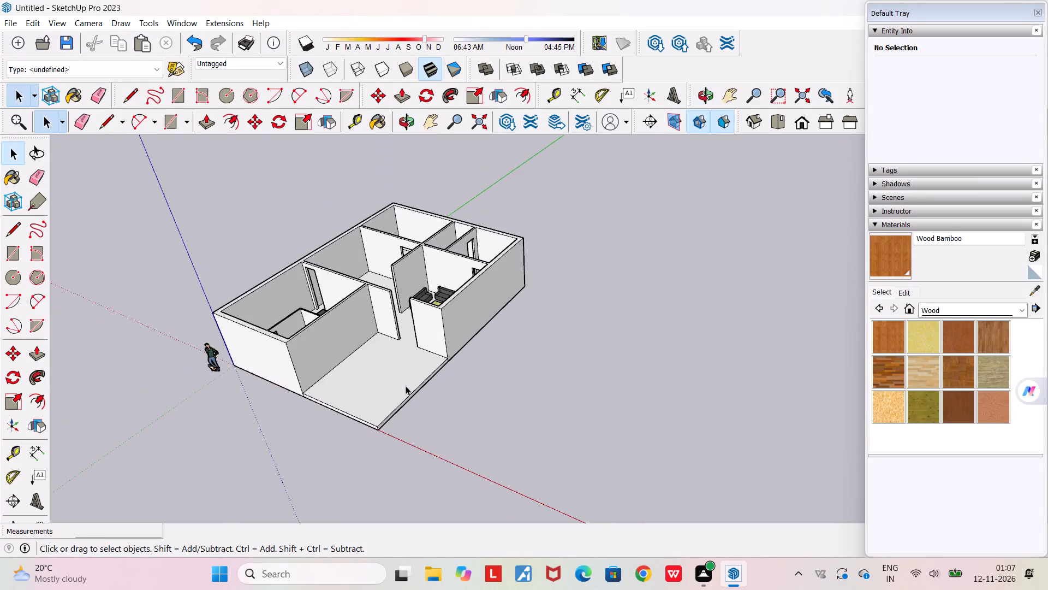
{"action": "scroll", "coordinate": [425, 421], "scroll_direction": "up", "scroll_amount": 5}
{"action": "middle_click_drag", "start_coordinate": [424, 418], "coordinate": [332, 341]}
{"action": "scroll", "coordinate": [332, 342], "scroll_direction": "down", "scroll_amount": 4}
{"action": "scroll", "coordinate": [331, 339], "scroll_direction": "up", "scroll_amount": 5}
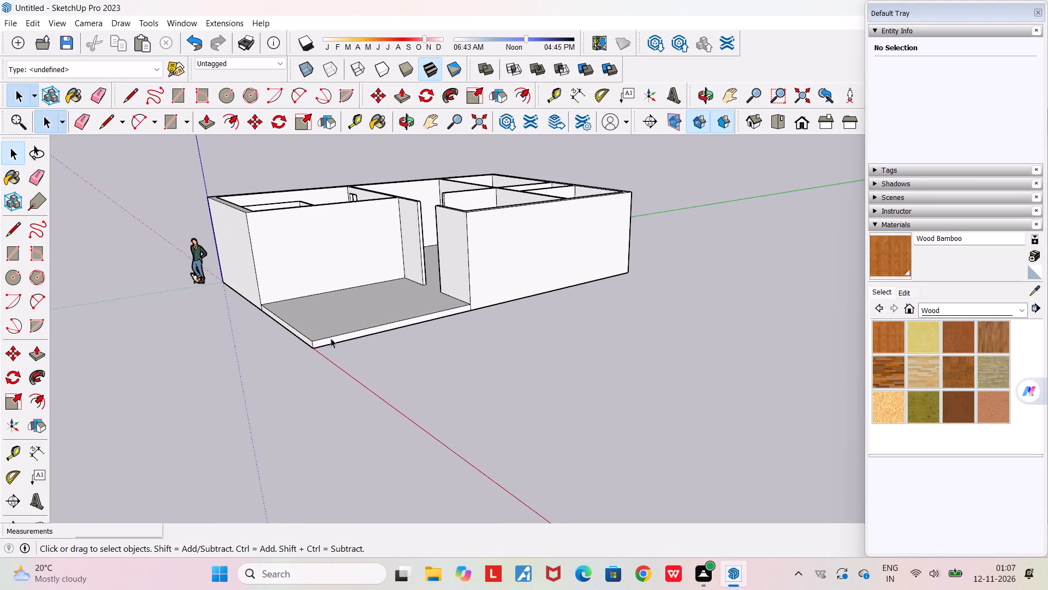
{"action": "scroll", "coordinate": [329, 337], "scroll_direction": "up", "scroll_amount": 4}
{"action": "scroll", "coordinate": [329, 337], "scroll_direction": "down", "scroll_amount": 3}
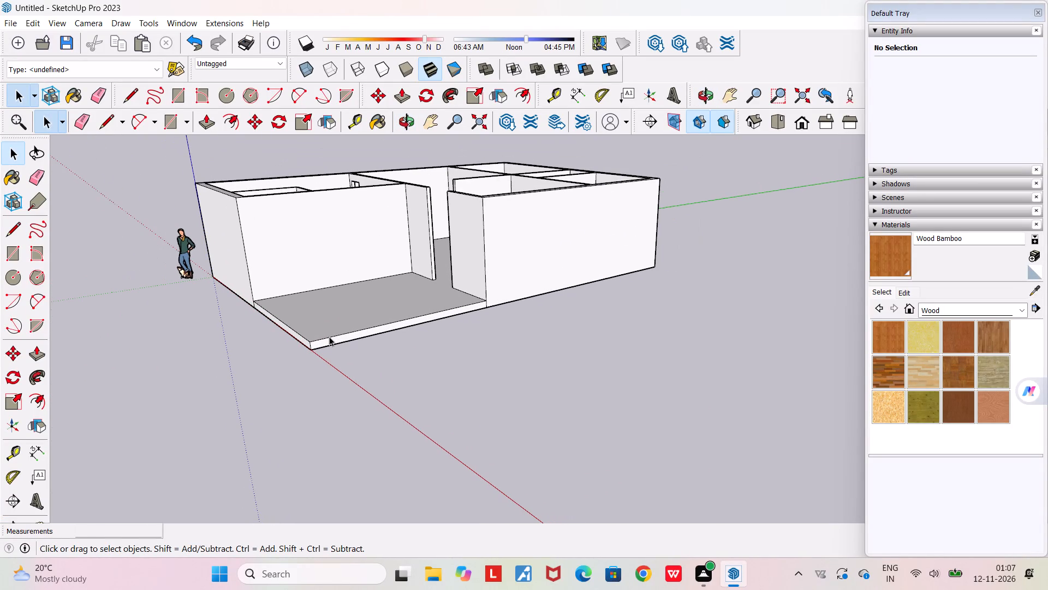
{"action": "middle_click_drag", "start_coordinate": [329, 337], "coordinate": [359, 332]}
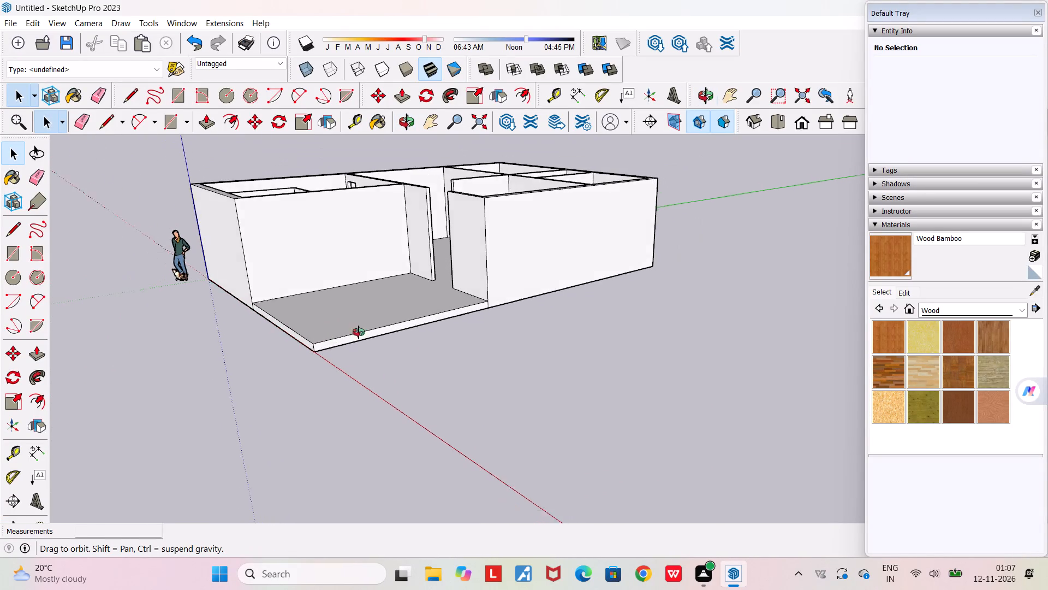
{"action": "middle_click_drag", "start_coordinate": [359, 332], "coordinate": [338, 451]}
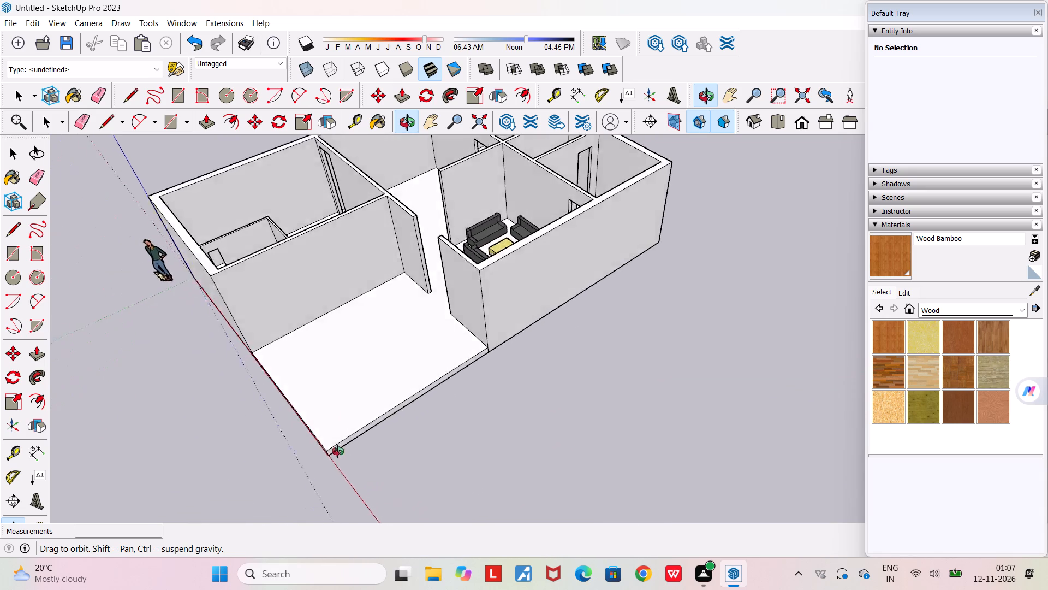
Start the Tape Measure for the open doorway beside the free-standing wall end near the wooden cabinet.
{"action": "middle_click_drag", "start_coordinate": [338, 451], "coordinate": [683, 388]}
{"action": "scroll", "coordinate": [556, 249], "scroll_direction": "up", "scroll_amount": 6}
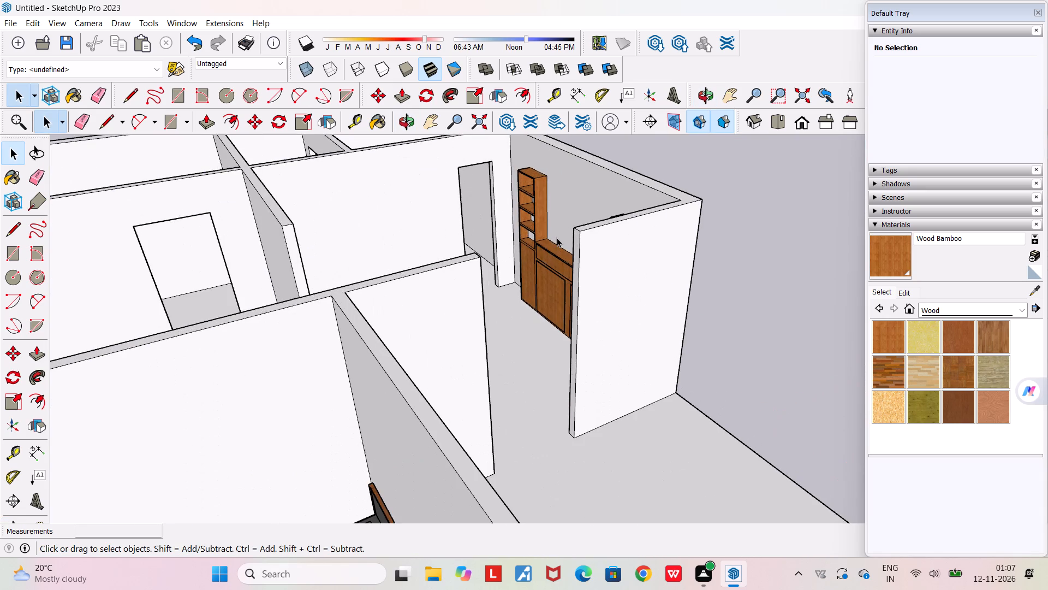
{"action": "scroll", "coordinate": [559, 235], "scroll_direction": "up", "scroll_amount": 1}
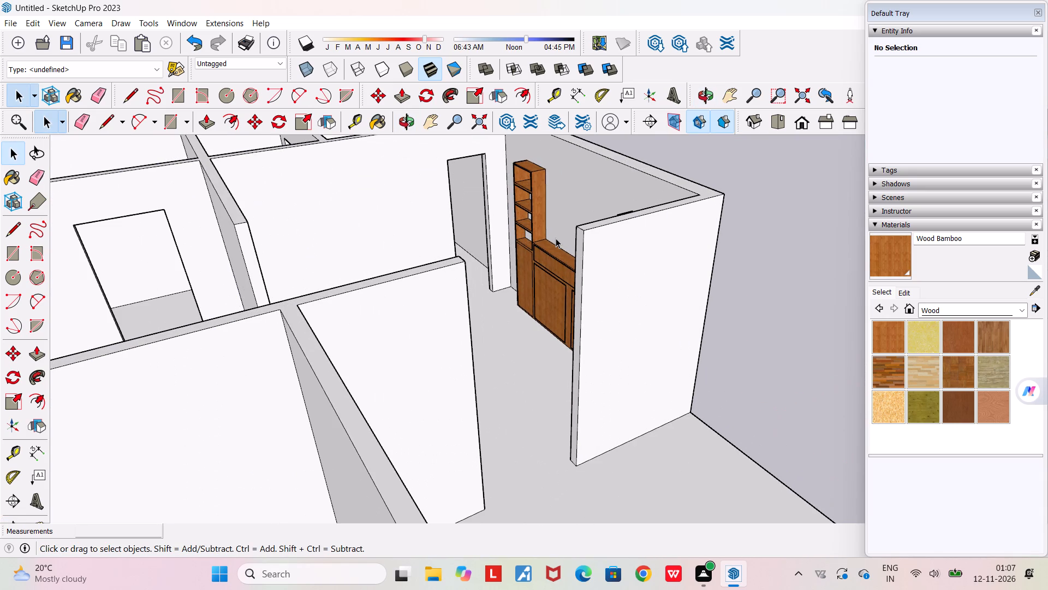
{"action": "scroll", "coordinate": [583, 238], "scroll_direction": "up", "scroll_amount": 3}
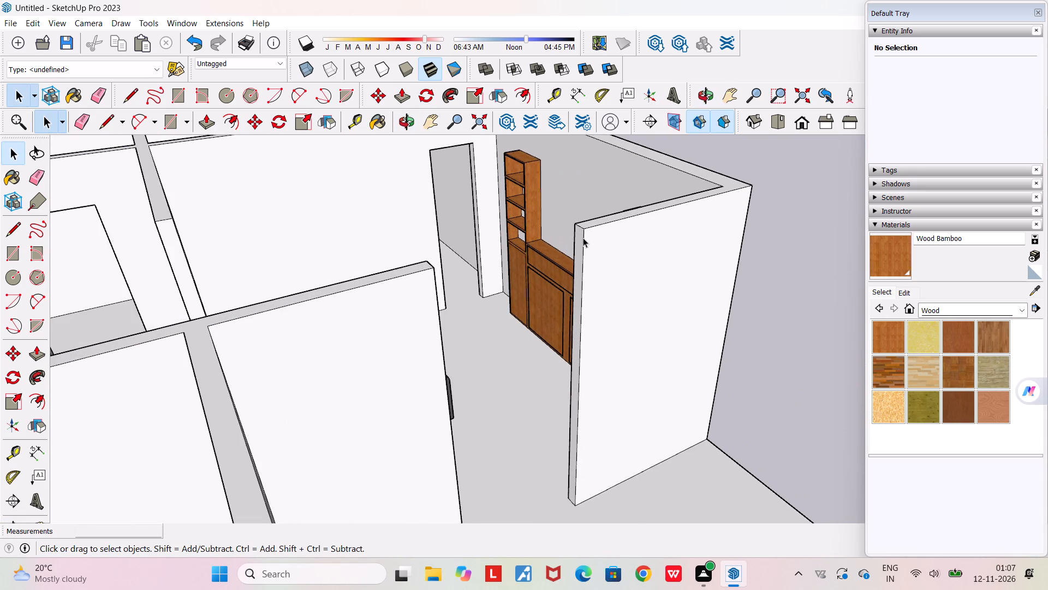
{"action": "scroll", "coordinate": [583, 238], "scroll_direction": "up", "scroll_amount": 1}
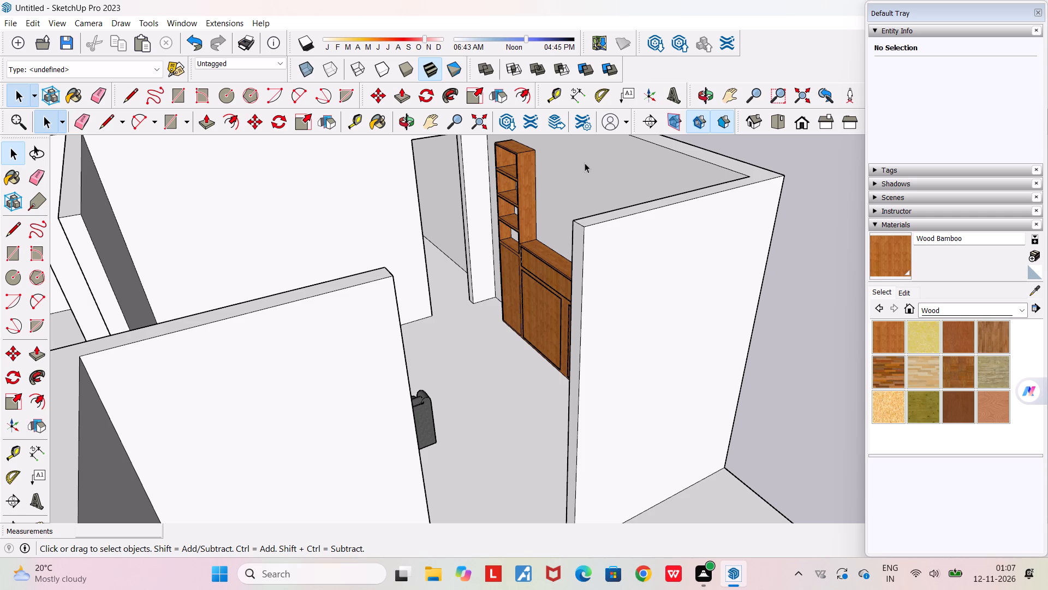
{"action": "left_click", "coordinate": [556, 96]}
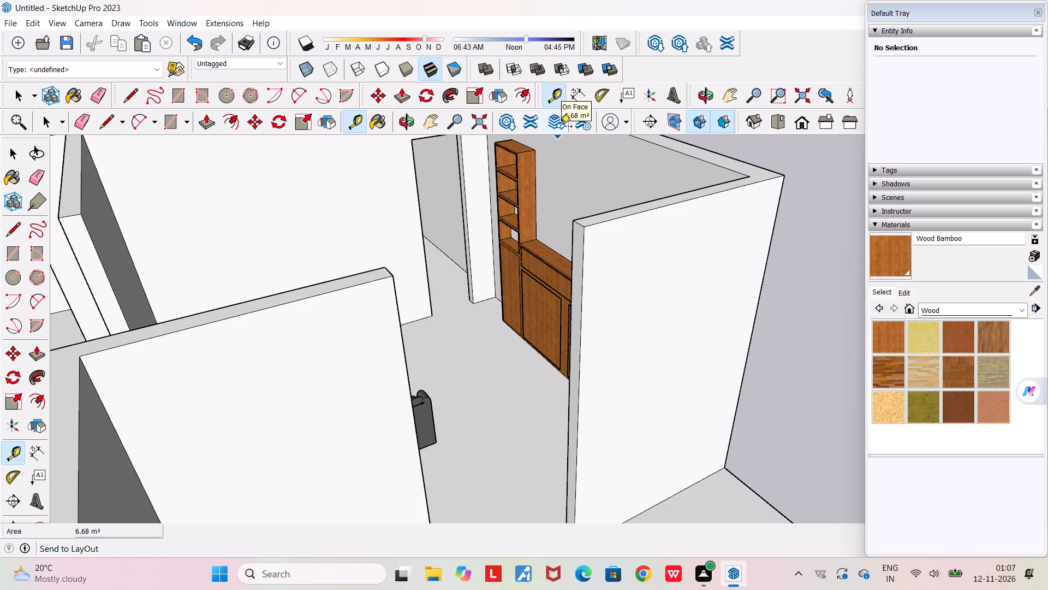
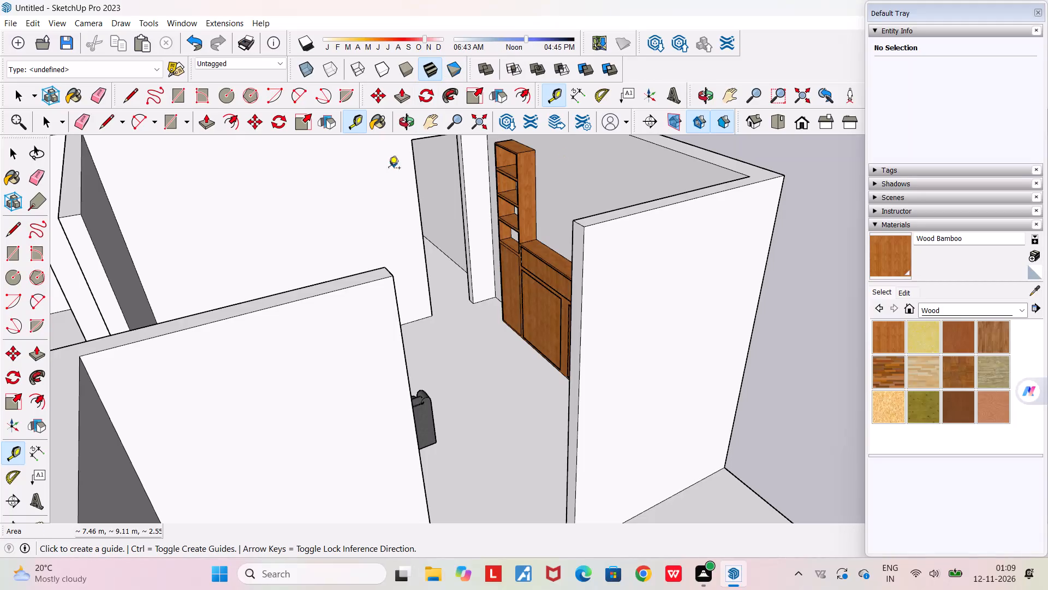
Place a guide 0.50 m below the top edge of the free-standing wall end near the wooden cabinet.
{"action": "scroll", "coordinate": [270, 255], "scroll_direction": "down", "scroll_amount": 10}
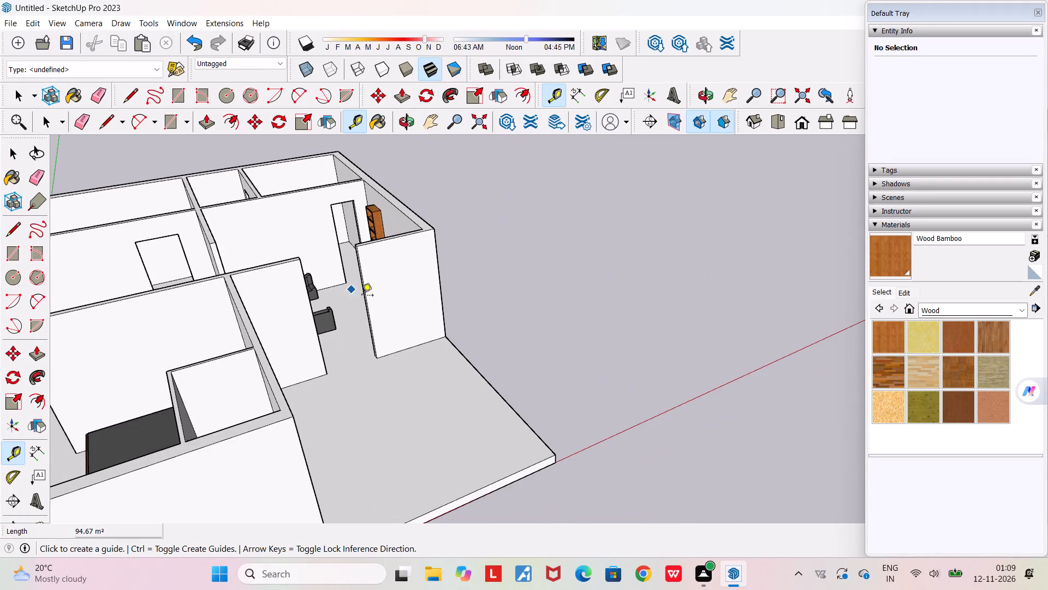
{"action": "scroll", "coordinate": [361, 294], "scroll_direction": "up", "scroll_amount": 6}
{"action": "middle_click_drag", "start_coordinate": [360, 292], "coordinate": [515, 302]}
{"action": "scroll", "coordinate": [533, 223], "scroll_direction": "up", "scroll_amount": 5}
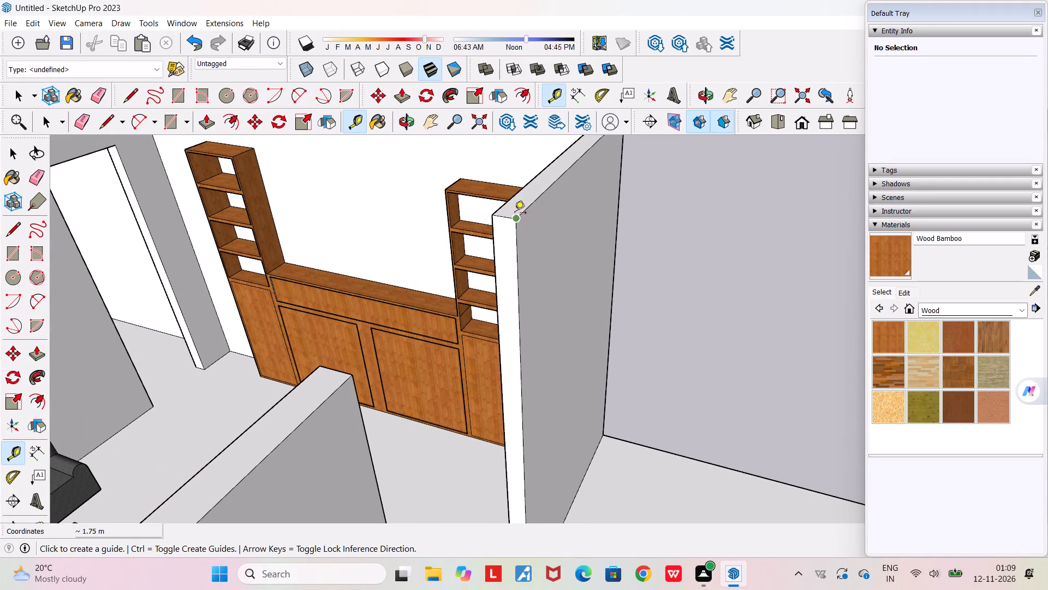
{"action": "left_click", "coordinate": [507, 217]}
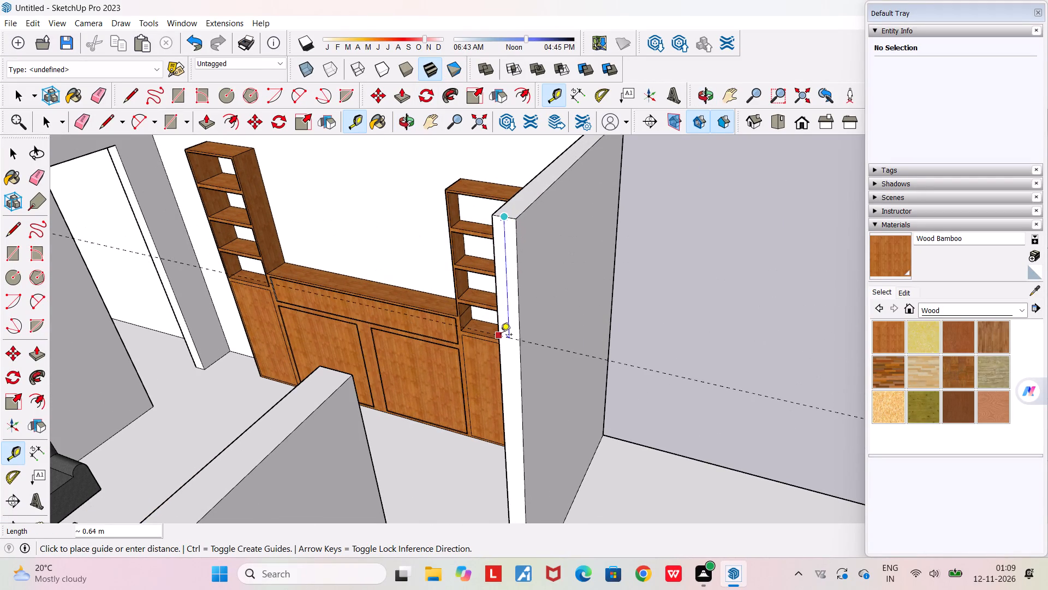
{"action": "type", "text": "0.50"}
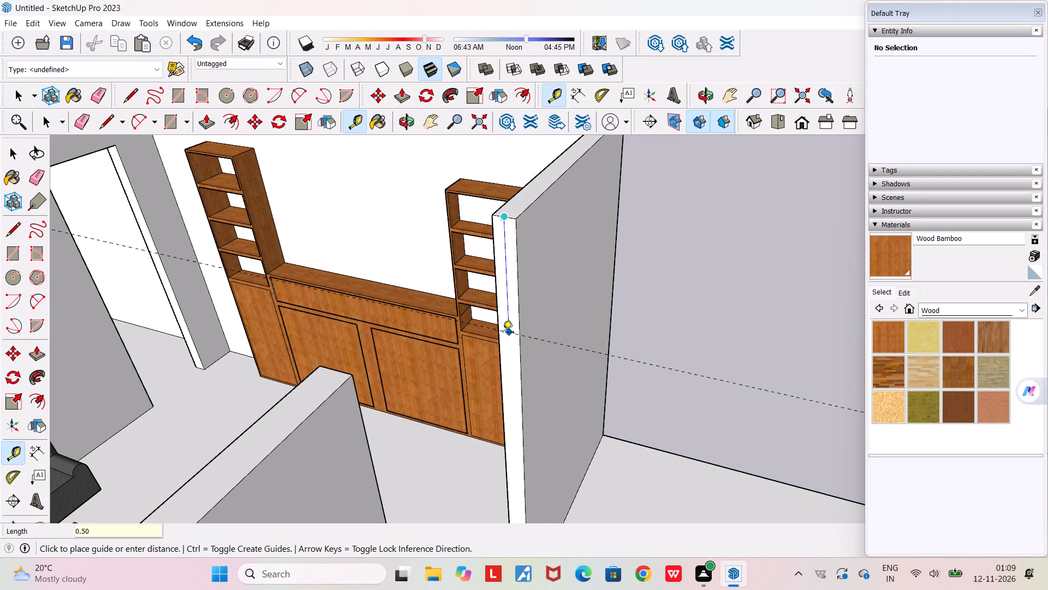
{"action": "key", "text": "Return"}
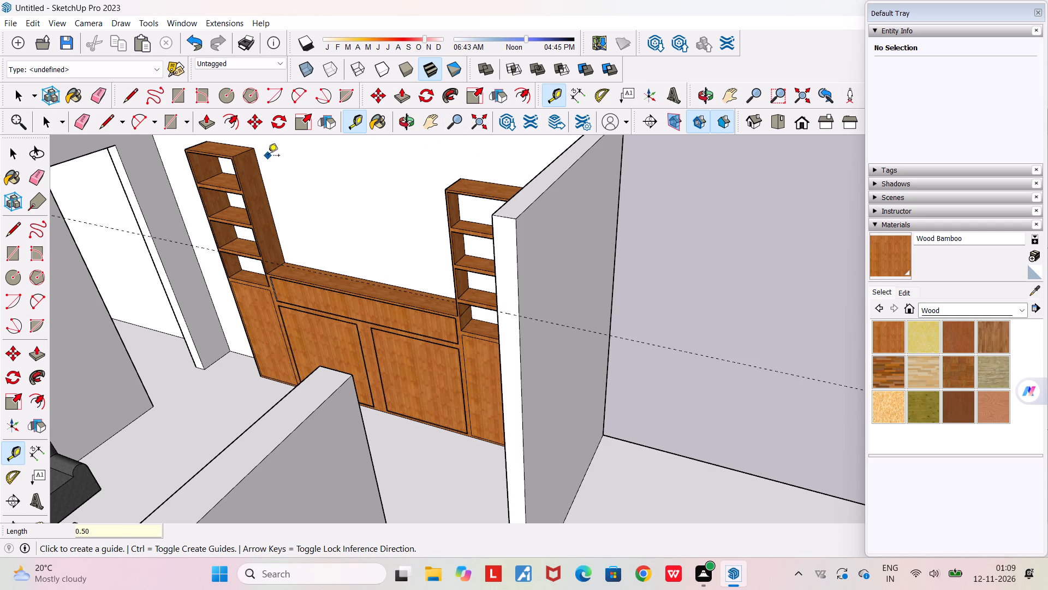
Draw a line along the guide across the narrow end face of the free-standing wall.
{"action": "key", "text": "l"}
{"action": "scroll", "coordinate": [509, 320], "scroll_direction": "up", "scroll_amount": 4}
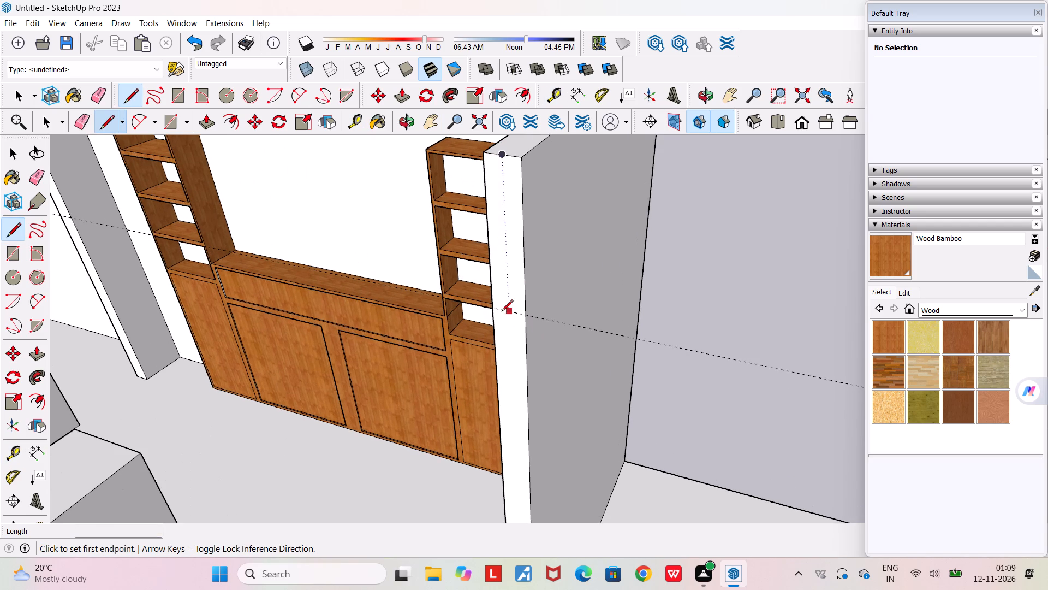
{"action": "left_click", "coordinate": [492, 309]}
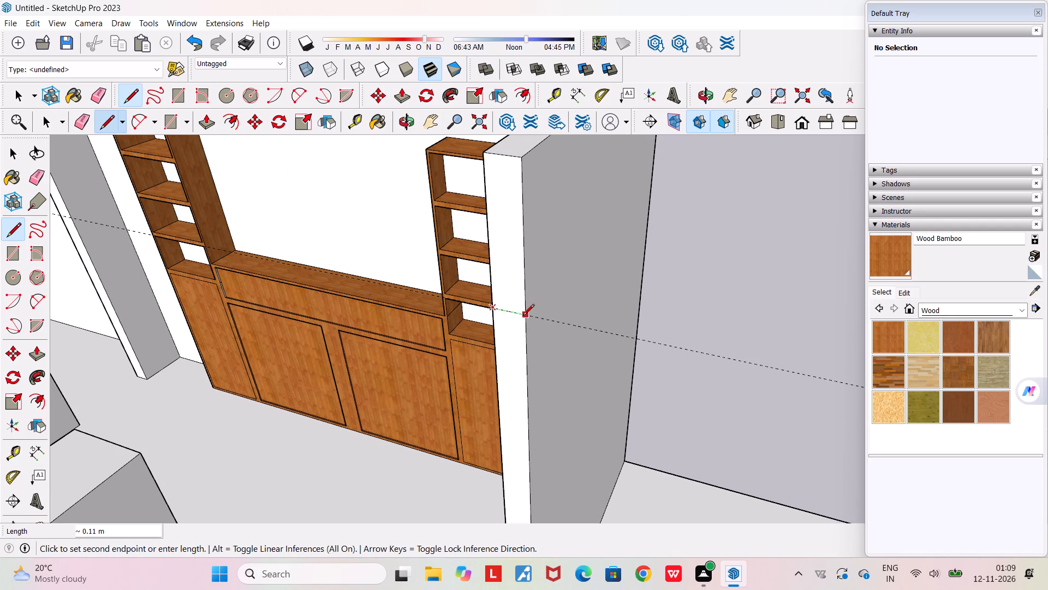
{"action": "left_click", "coordinate": [525, 318]}
{"action": "key", "text": "space"}
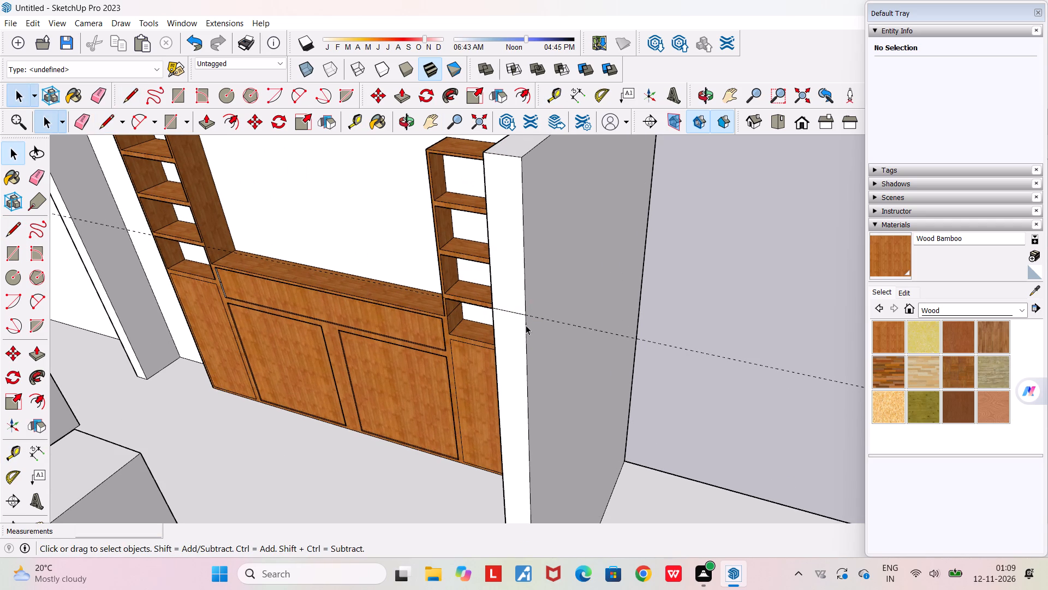
Push/Pull the upper part of the wall end across the doorway to the opposite wall as a header.
{"action": "middle_click_drag", "start_coordinate": [522, 323], "coordinate": [465, 330]}
{"action": "scroll", "coordinate": [465, 330], "scroll_direction": "down", "scroll_amount": 4}
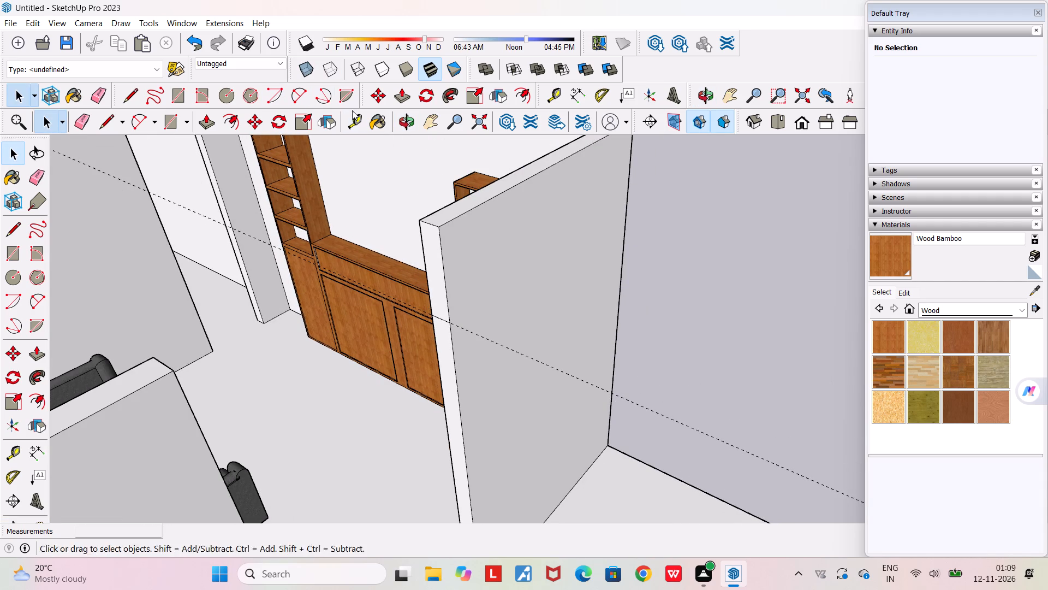
{"action": "left_click", "coordinate": [406, 101]}
{"action": "left_click", "coordinate": [435, 239]}
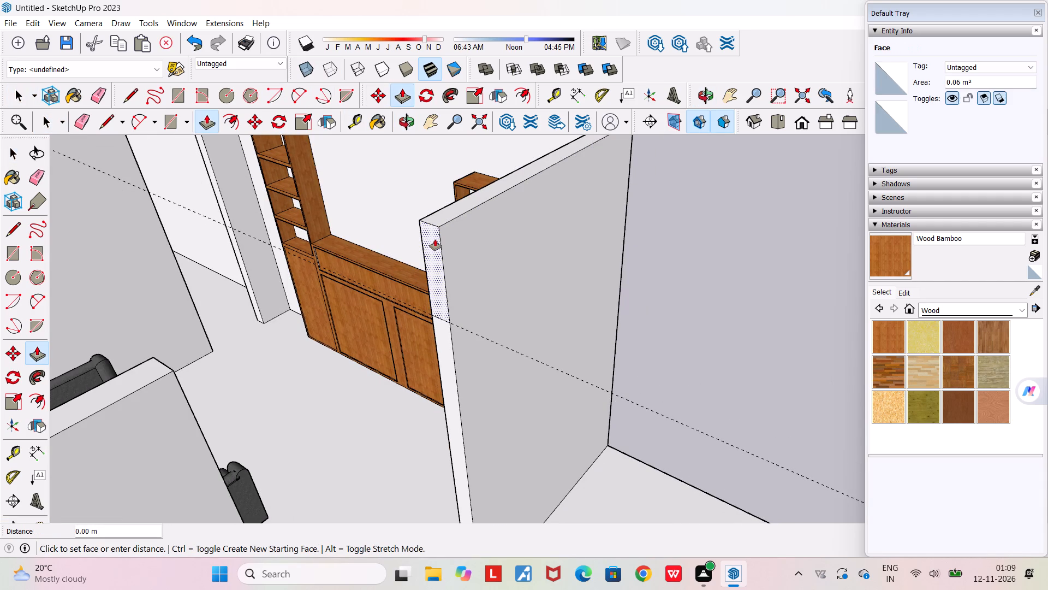
{"action": "left_click", "coordinate": [150, 371]}
{"action": "middle_click_drag", "start_coordinate": [186, 349], "coordinate": [168, 366]}
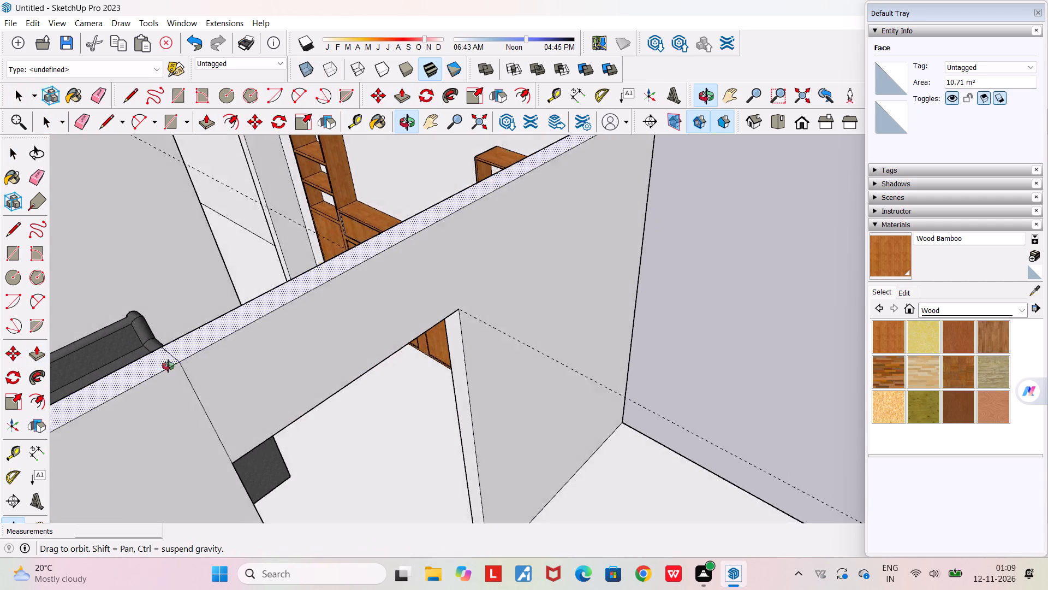
{"action": "middle_click_drag", "start_coordinate": [168, 366], "coordinate": [41, 364]}
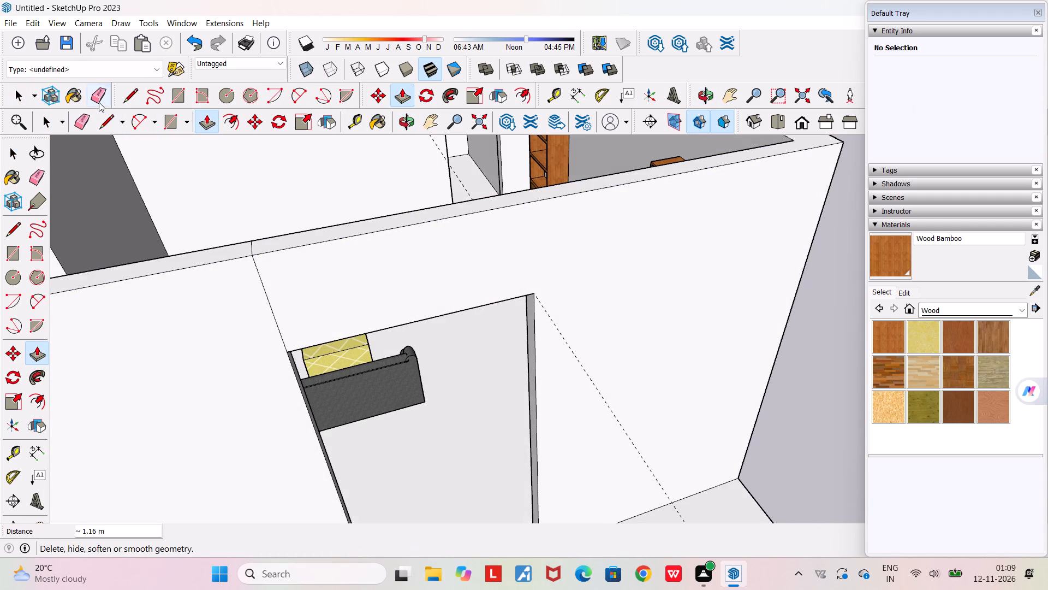
Erase the seam lines on the wall face and wall top where the new header meets the existing wall.
{"action": "left_click", "coordinate": [99, 102]}
{"action": "left_click_drag", "start_coordinate": [267, 299], "coordinate": [257, 299]}
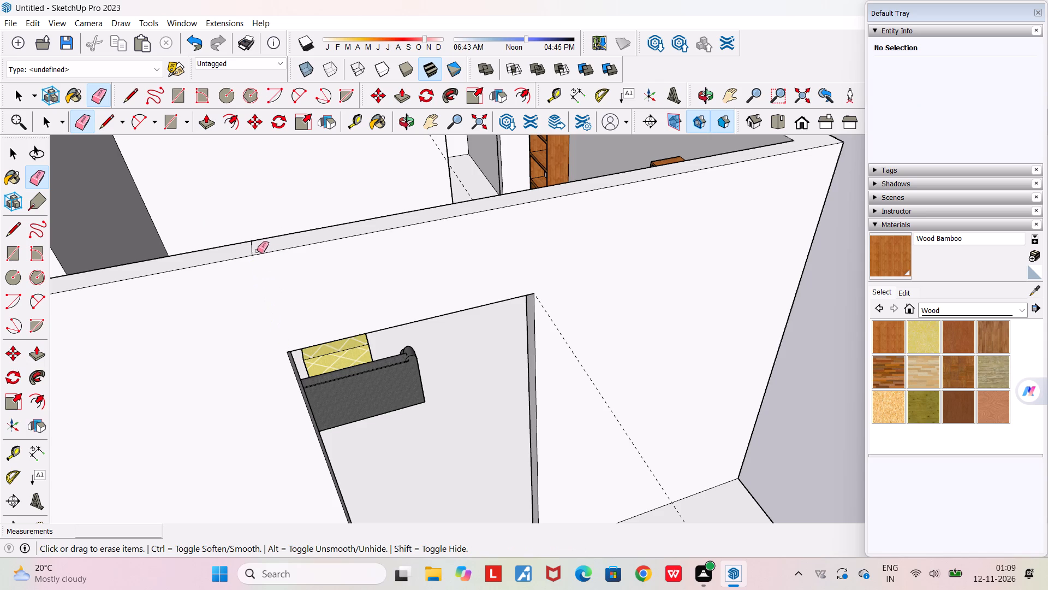
{"action": "left_click", "coordinate": [257, 251]}
{"action": "left_click", "coordinate": [254, 251]}
Erase the leftover dashed guide line at the header's lower edge.
{"action": "middle_click_drag", "start_coordinate": [251, 251], "coordinate": [304, 400]}
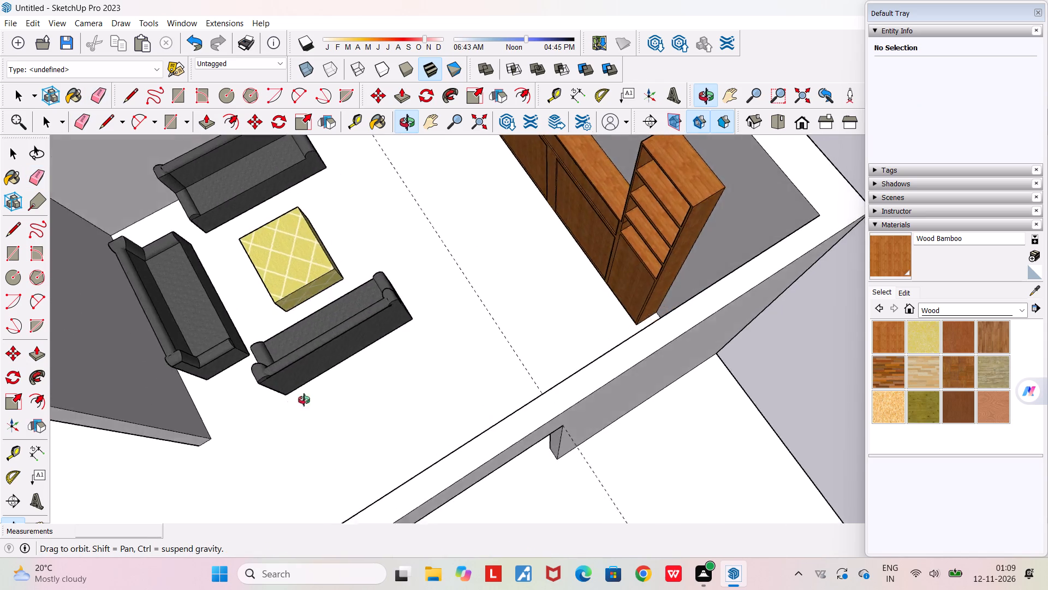
{"action": "middle_click_drag", "start_coordinate": [304, 400], "coordinate": [561, 214]}
{"action": "scroll", "coordinate": [561, 214], "scroll_direction": "down", "scroll_amount": 12}
{"action": "scroll", "coordinate": [582, 226], "scroll_direction": "up", "scroll_amount": 2}
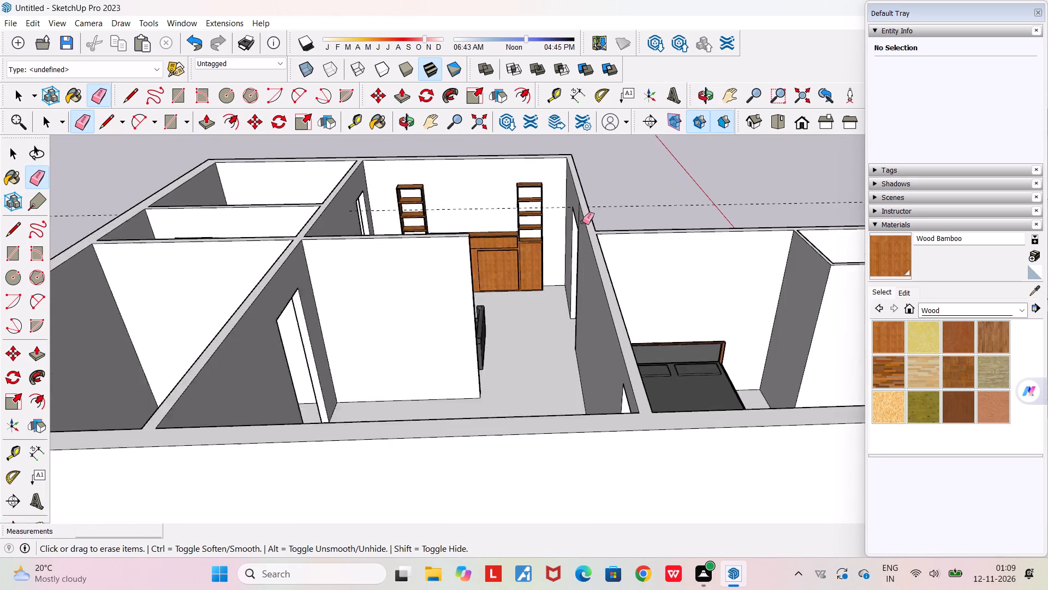
{"action": "scroll", "coordinate": [582, 222], "scroll_direction": "up", "scroll_amount": 12}
{"action": "left_click", "coordinate": [576, 211]}
{"action": "scroll", "coordinate": [579, 215], "scroll_direction": "down", "scroll_amount": 1}
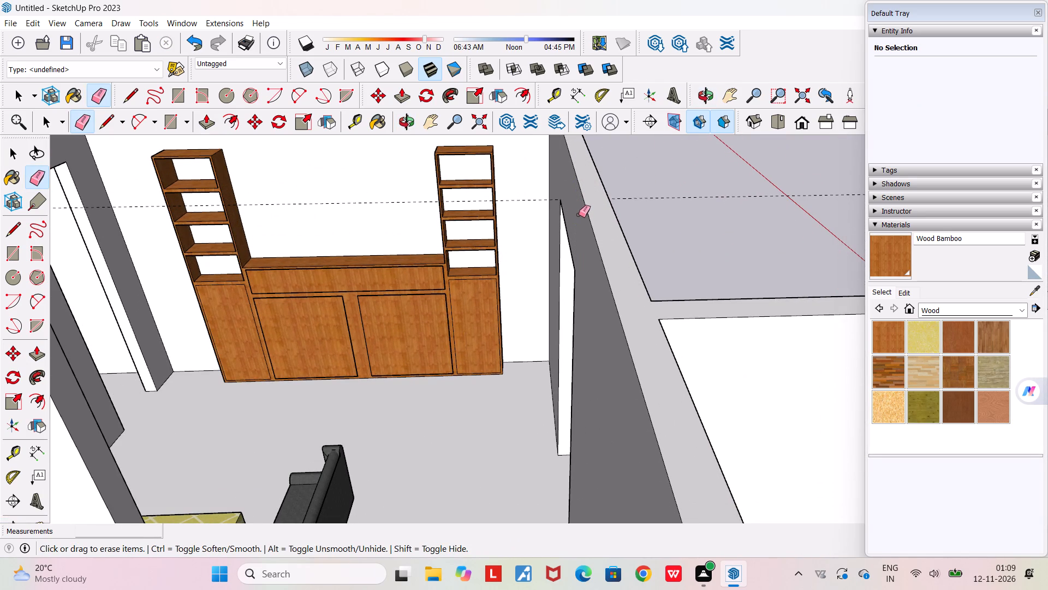
{"action": "middle_click_drag", "start_coordinate": [578, 215], "coordinate": [478, 209]}
{"action": "scroll", "coordinate": [478, 209], "scroll_direction": "down", "scroll_amount": 4}
{"action": "left_click", "coordinate": [593, 206]}
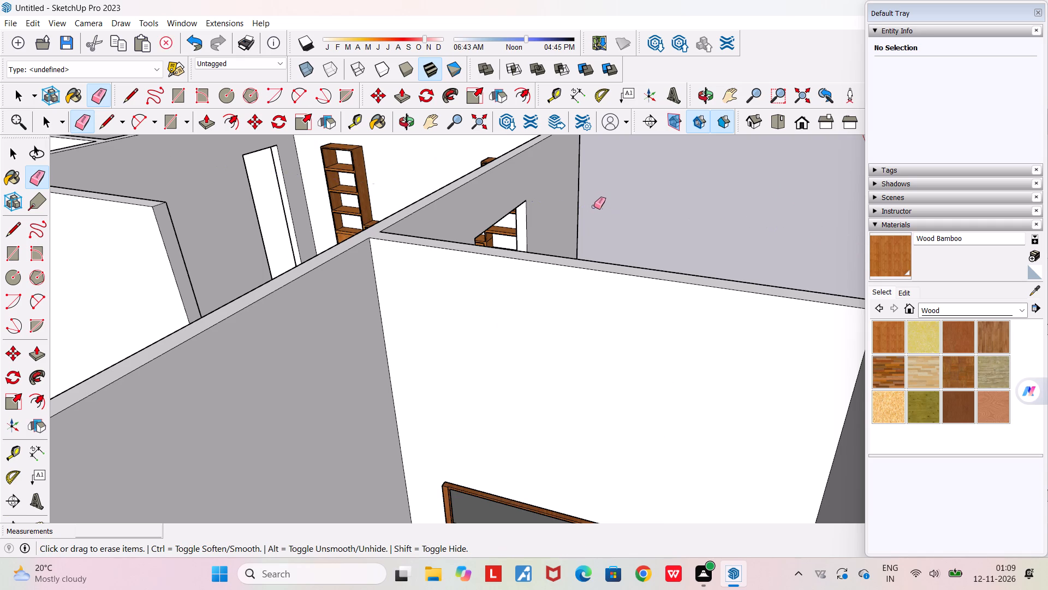
Examine the house's front walls, the doorway with its new header and the open floor area from several outside angles.
{"action": "middle_click_drag", "start_coordinate": [588, 204], "coordinate": [358, 227]}
{"action": "scroll", "coordinate": [358, 227], "scroll_direction": "down", "scroll_amount": 9}
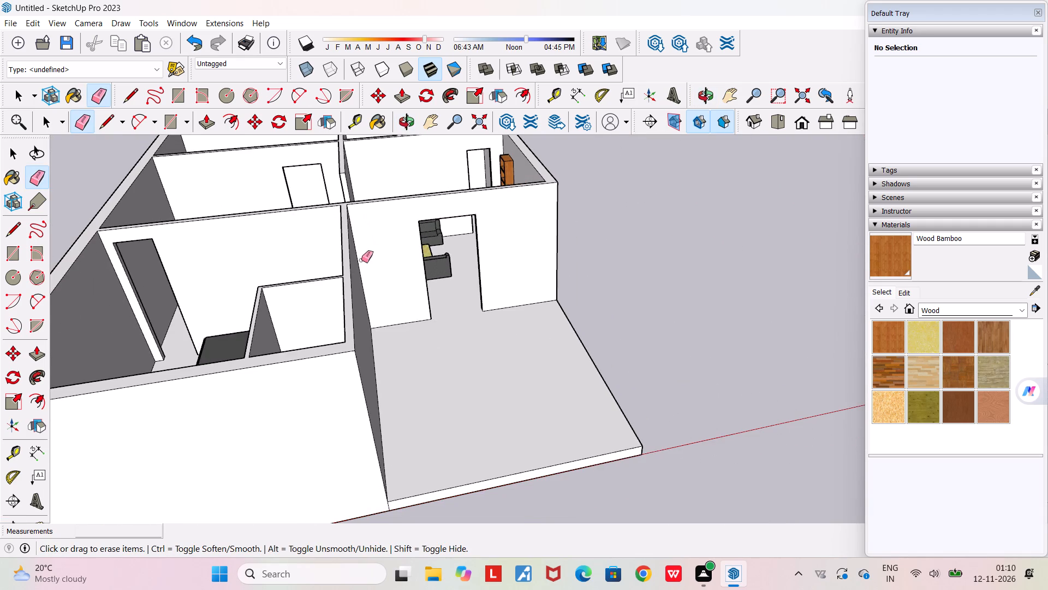
{"action": "middle_click_drag", "start_coordinate": [363, 261], "coordinate": [269, 252]}
{"action": "scroll", "coordinate": [269, 252], "scroll_direction": "down", "scroll_amount": 5}
{"action": "scroll", "coordinate": [270, 250], "scroll_direction": "up", "scroll_amount": 4}
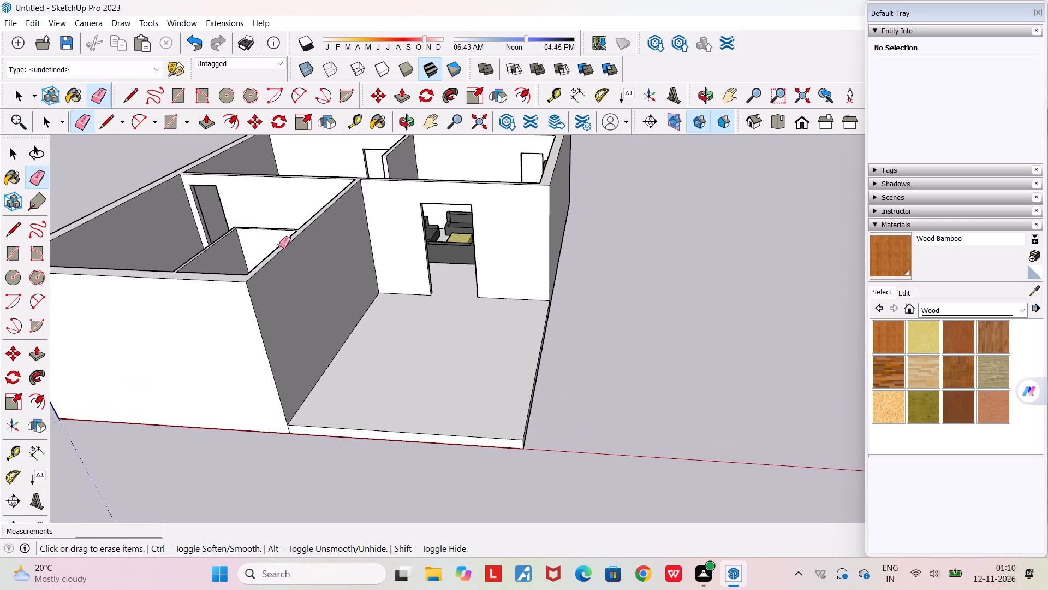
{"action": "middle_click_drag", "start_coordinate": [279, 246], "coordinate": [231, 245]}
{"action": "scroll", "coordinate": [231, 245], "scroll_direction": "down", "scroll_amount": 5}
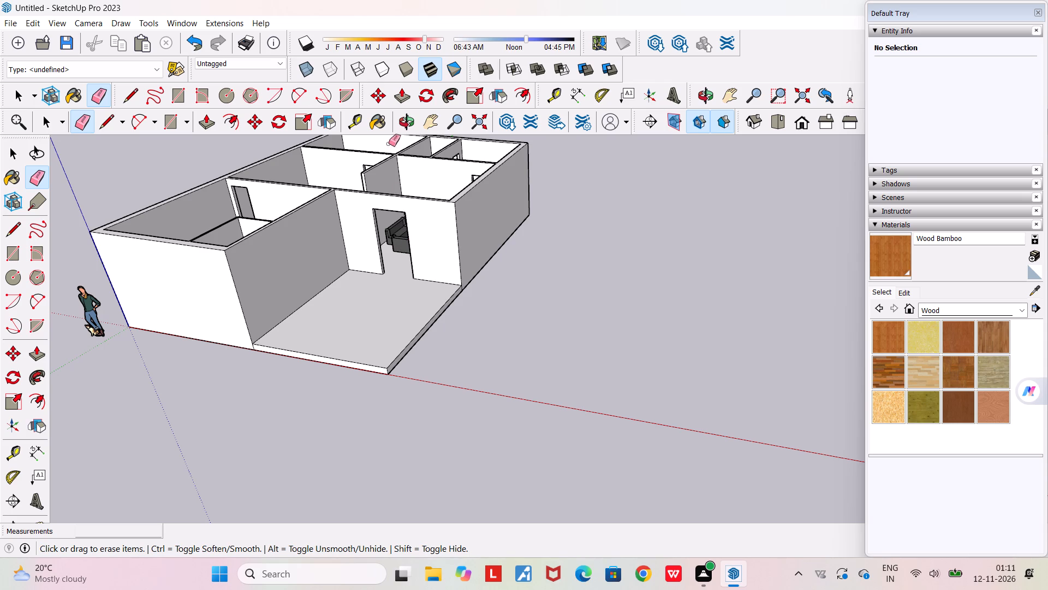
{"action": "key", "text": "space"}
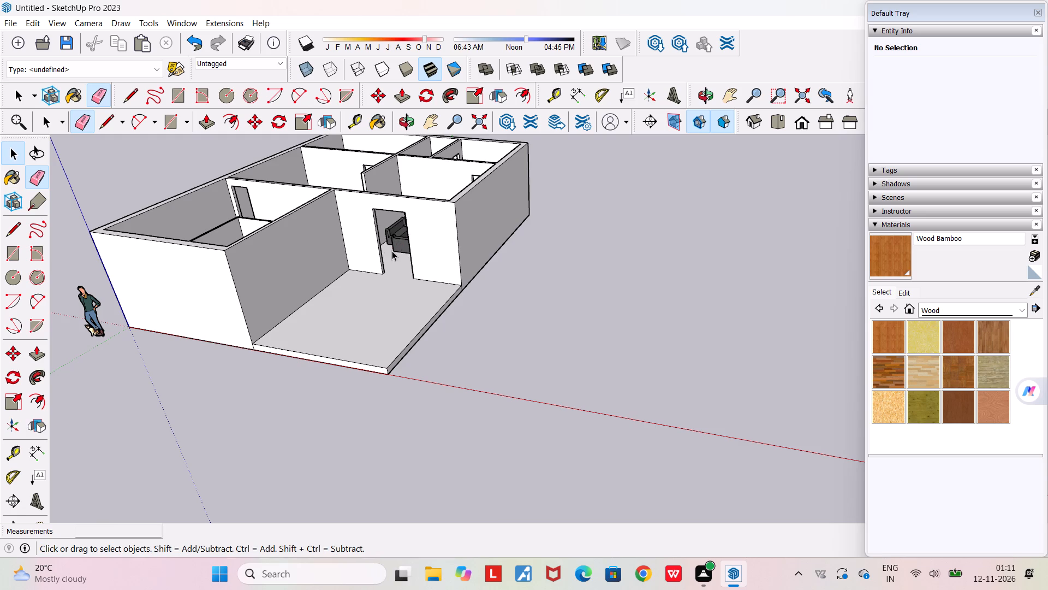
{"action": "scroll", "coordinate": [390, 239], "scroll_direction": "up", "scroll_amount": 5}
{"action": "middle_click_drag", "start_coordinate": [389, 237], "coordinate": [474, 234]}
{"action": "scroll", "coordinate": [474, 234], "scroll_direction": "down", "scroll_amount": 6}
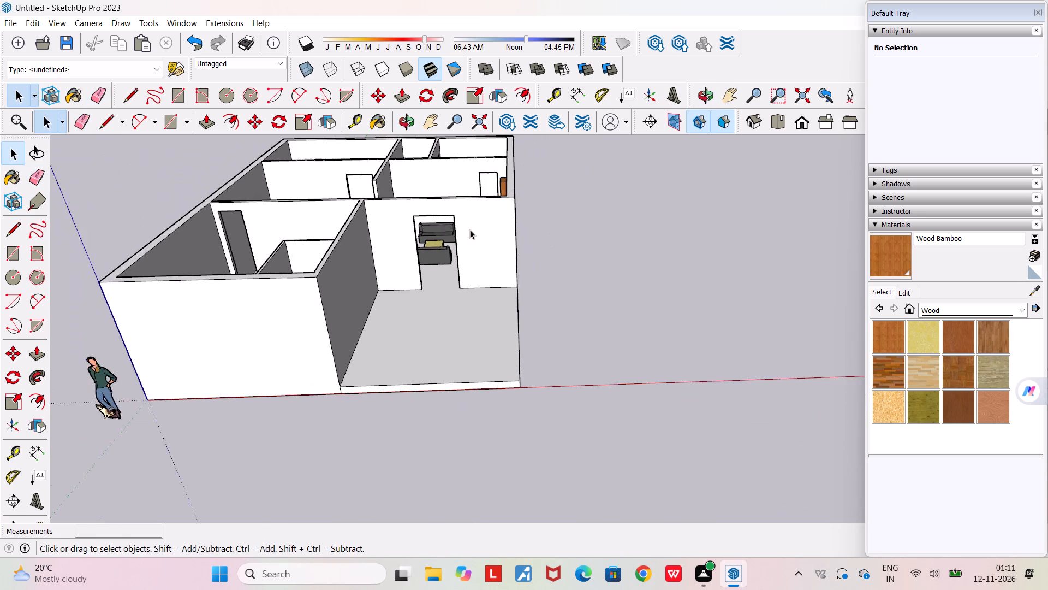
{"action": "scroll", "coordinate": [470, 229], "scroll_direction": "down", "scroll_amount": 2}
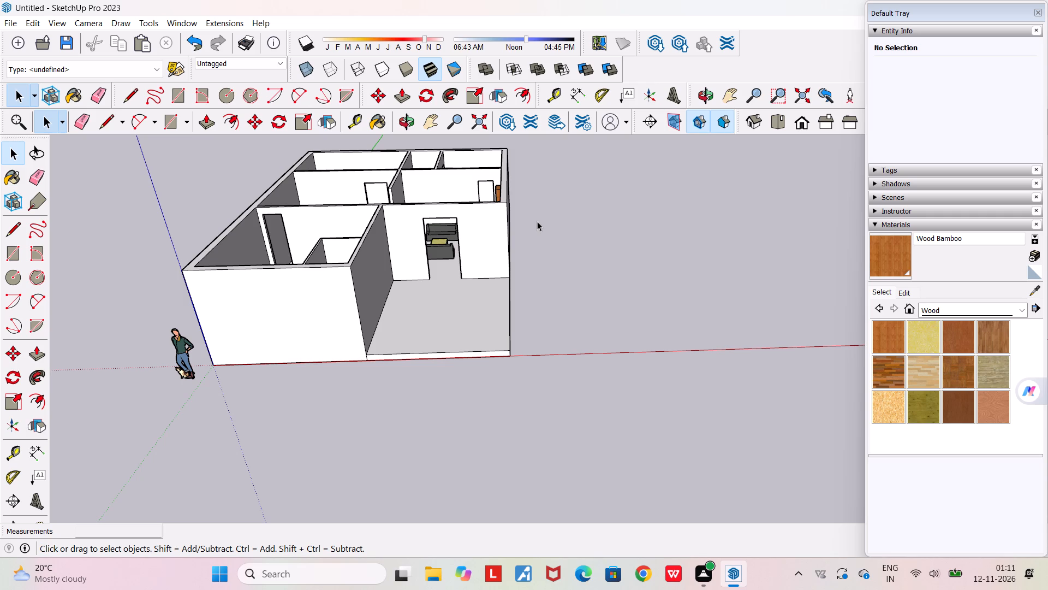
{"action": "scroll", "coordinate": [530, 245], "scroll_direction": "down", "scroll_amount": 10}
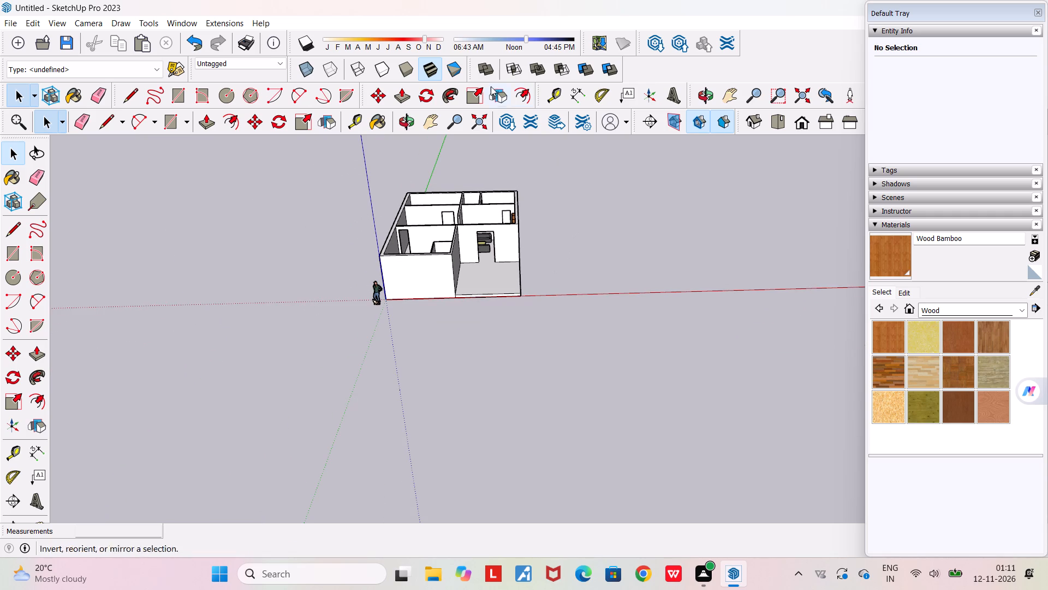
In top view, draw a long, thin rectangle of about 2.75 m² on the empty ground beside the house.
{"action": "left_click", "coordinate": [771, 120]}
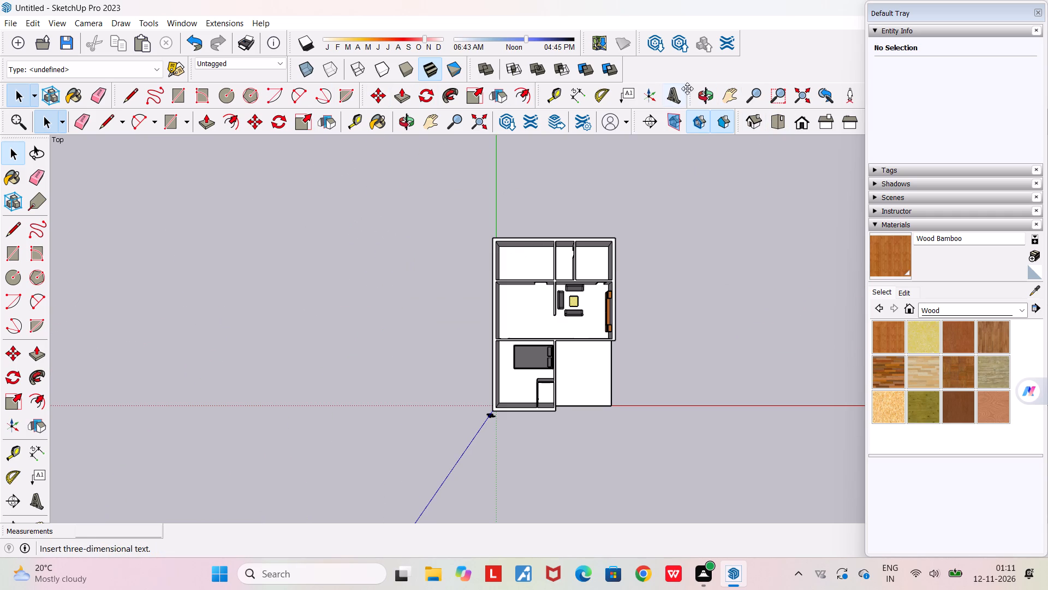
{"action": "left_click", "coordinate": [725, 88]}
{"action": "left_click_drag", "start_coordinate": [457, 220], "coordinate": [115, 180]}
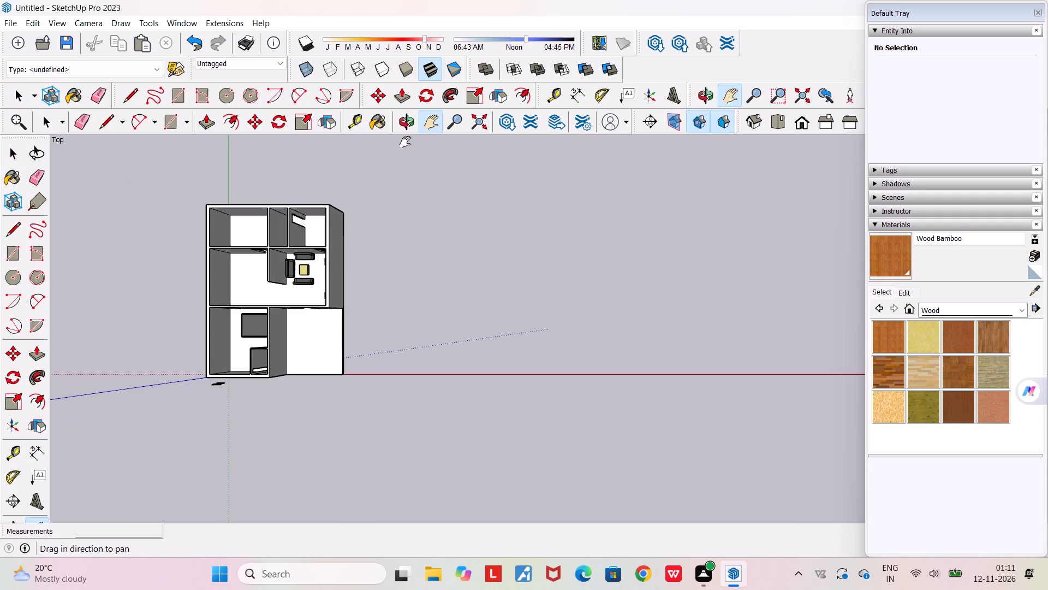
{"action": "left_click", "coordinate": [179, 98]}
{"action": "left_click", "coordinate": [369, 332]}
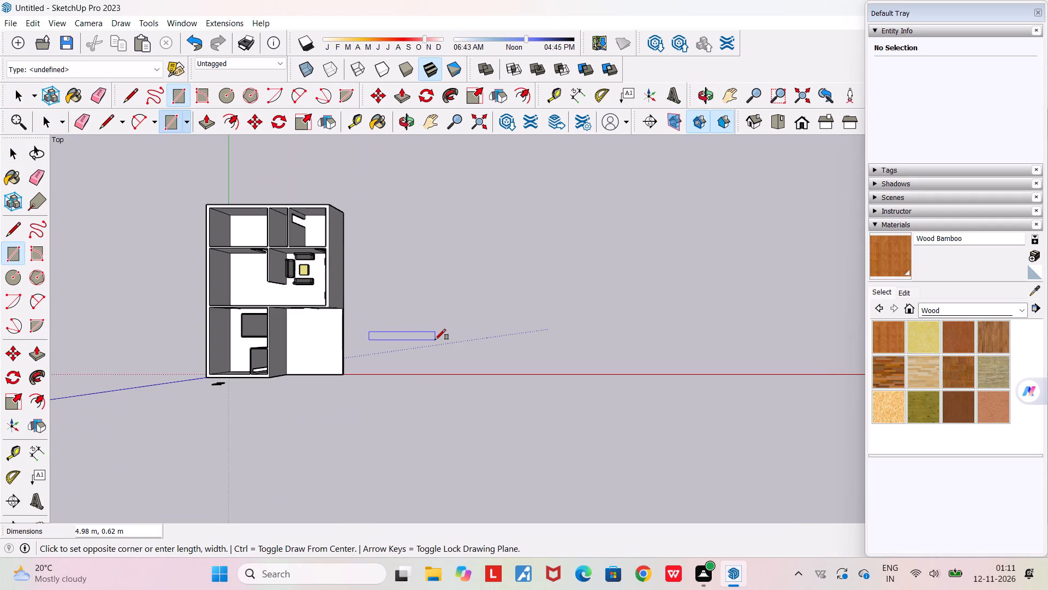
{"action": "scroll", "coordinate": [438, 339], "scroll_direction": "up", "scroll_amount": 3}
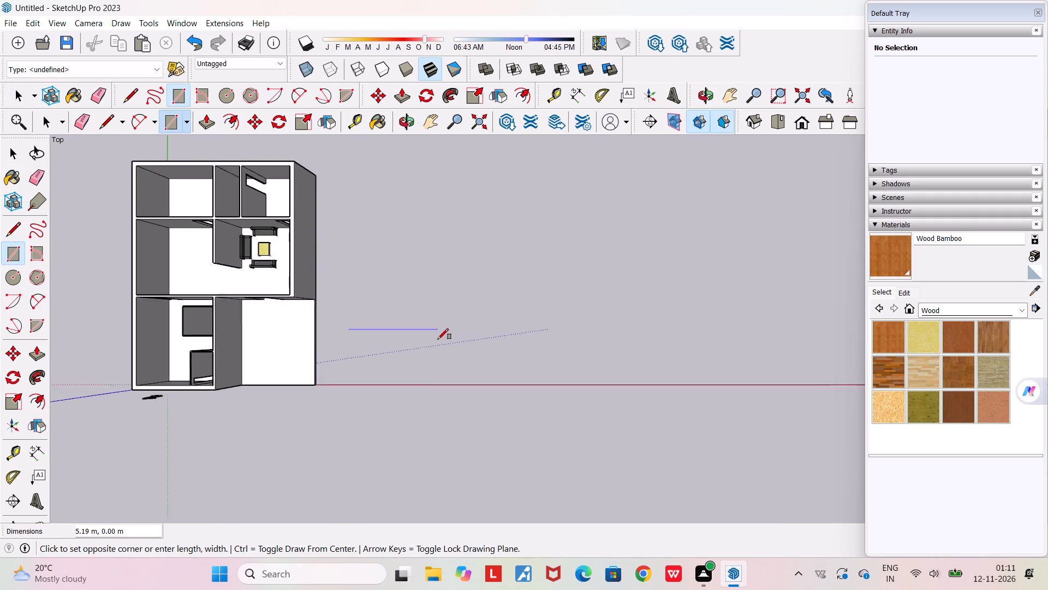
{"action": "scroll", "coordinate": [438, 339], "scroll_direction": "up", "scroll_amount": 2}
{"action": "left_click", "coordinate": [459, 337]}
Extrude the thin ground rectangle beside the house upward by about 7.19 m into a tall slab.
{"action": "middle_click_drag", "start_coordinate": [406, 333], "coordinate": [410, 281]}
{"action": "scroll", "coordinate": [408, 298], "scroll_direction": "up", "scroll_amount": 1}
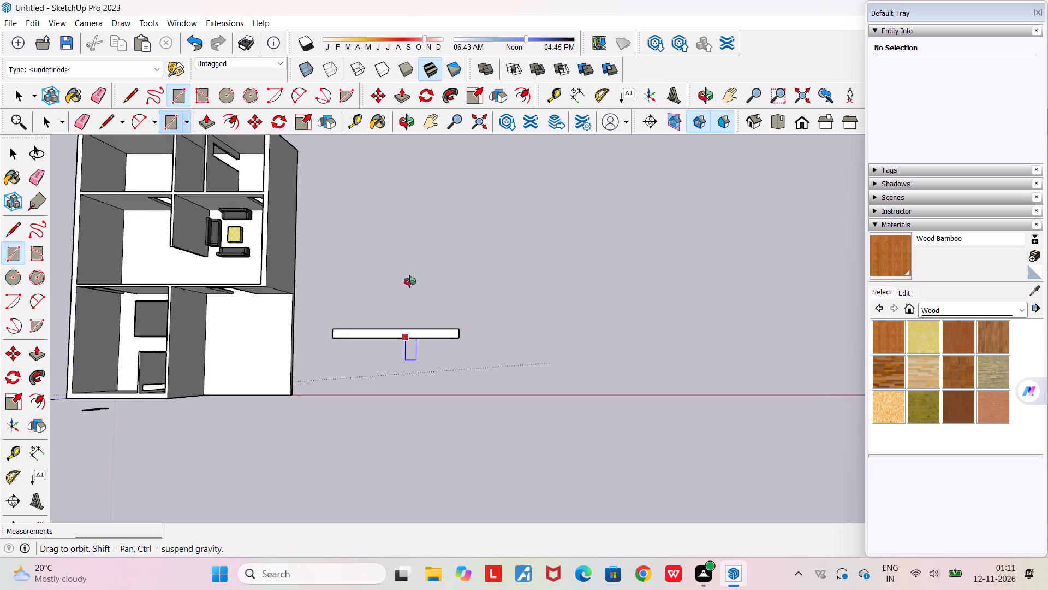
{"action": "middle_click_drag", "start_coordinate": [410, 281], "coordinate": [437, 39]}
{"action": "scroll", "coordinate": [438, 40], "scroll_direction": "down", "scroll_amount": 1}
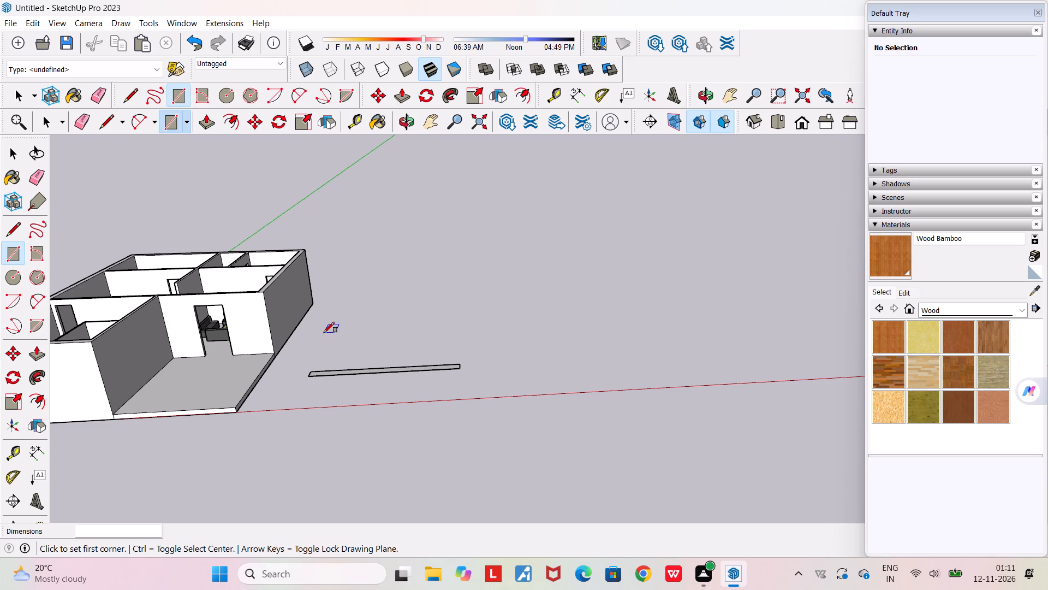
{"action": "key", "text": "p"}
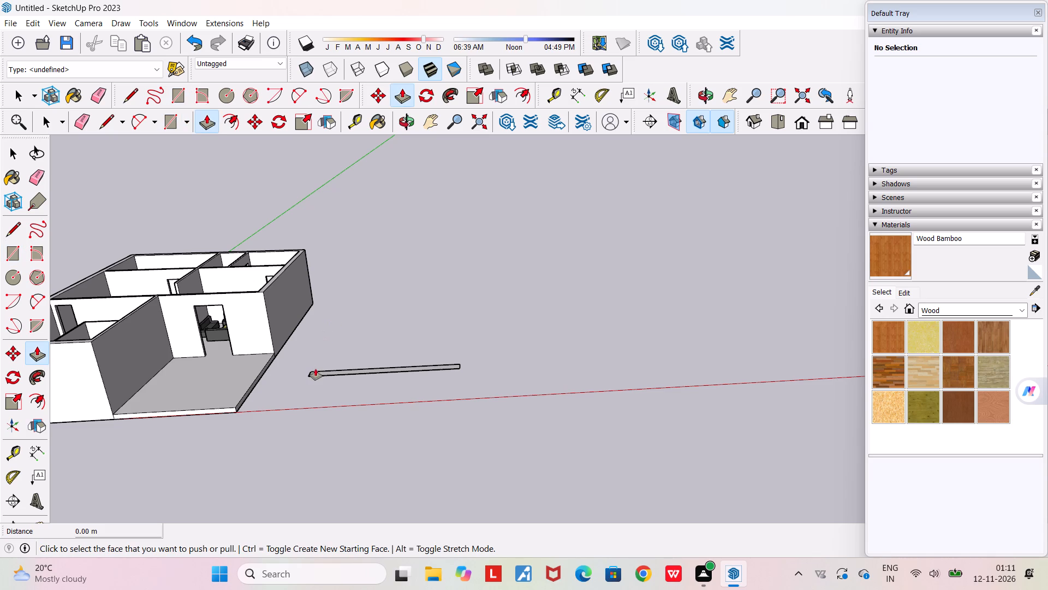
{"action": "scroll", "coordinate": [324, 365], "scroll_direction": "up", "scroll_amount": 8}
{"action": "left_click", "coordinate": [325, 378]}
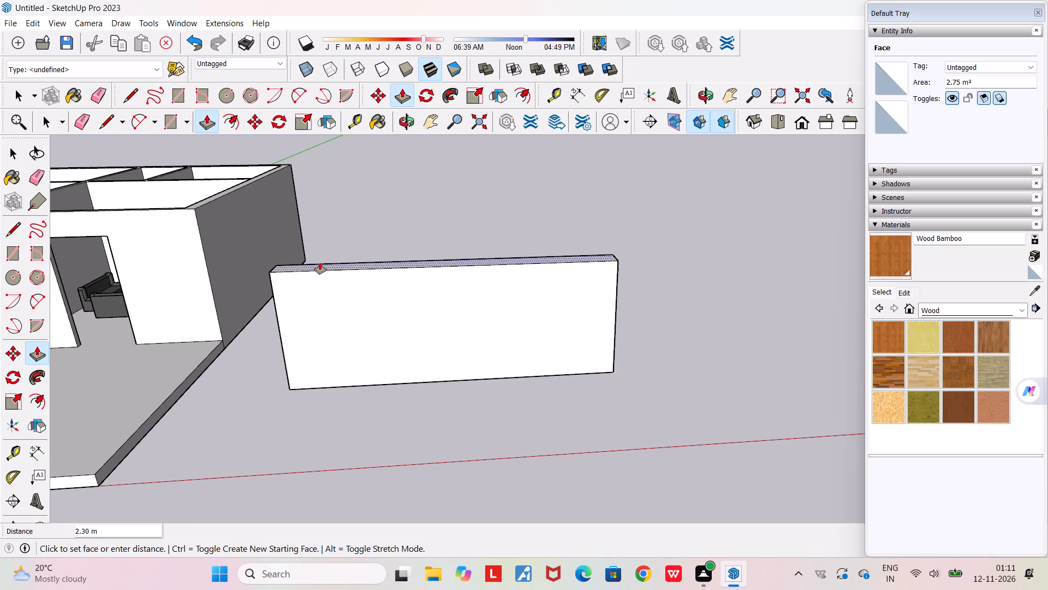
{"action": "scroll", "coordinate": [320, 264], "scroll_direction": "up", "scroll_amount": 1}
{"action": "scroll", "coordinate": [321, 264], "scroll_direction": "down", "scroll_amount": 7}
{"action": "scroll", "coordinate": [344, 157], "scroll_direction": "down", "scroll_amount": 8}
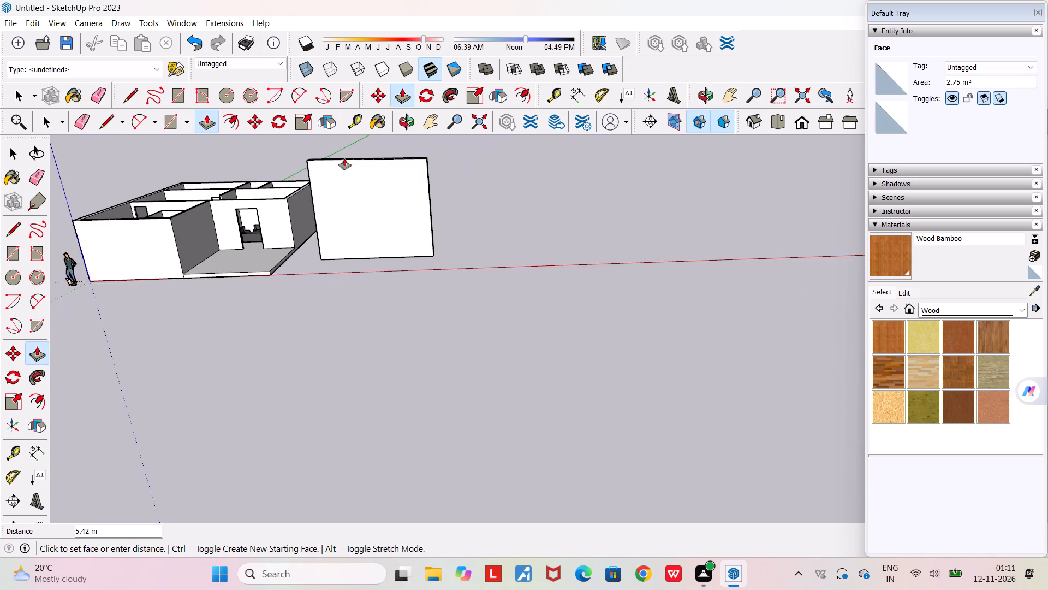
{"action": "scroll", "coordinate": [344, 158], "scroll_direction": "down", "scroll_amount": 4}
{"action": "left_click", "coordinate": [354, 136]}
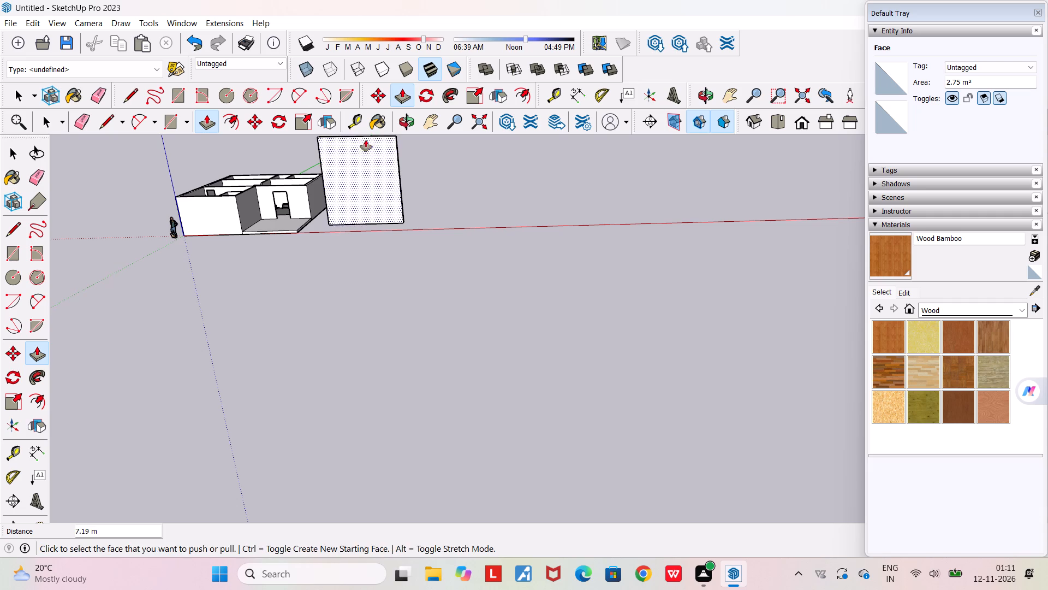
Narrow the tall slab beside the house by pushing its outer side face inward about 1.07 m and again about 2.09 m.
{"action": "middle_click_drag", "start_coordinate": [426, 209], "coordinate": [251, 234]}
{"action": "scroll", "coordinate": [450, 164], "scroll_direction": "up", "scroll_amount": 12}
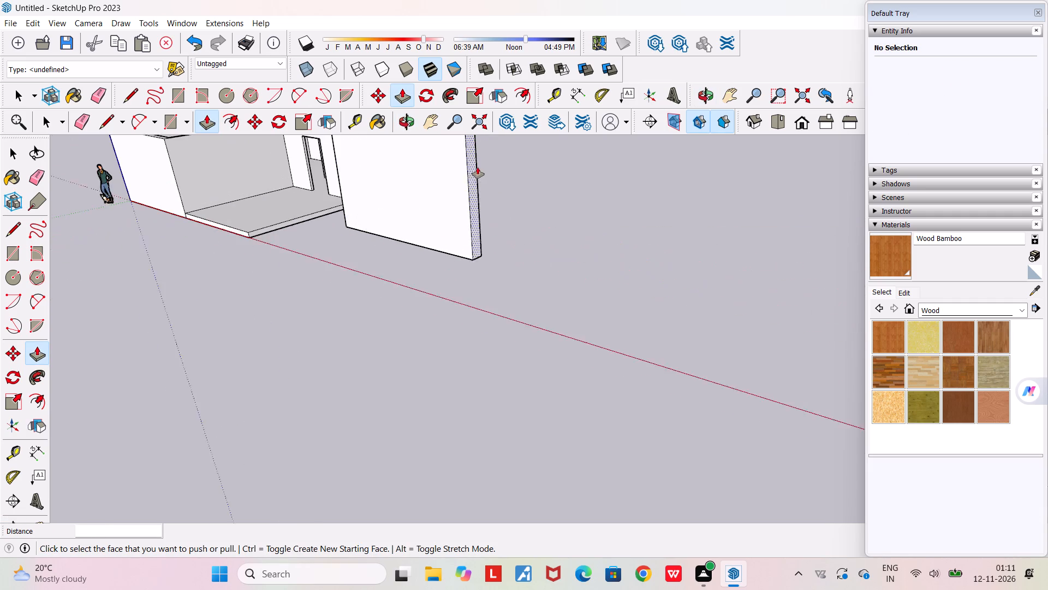
{"action": "left_click", "coordinate": [472, 180]}
{"action": "left_click", "coordinate": [443, 179]}
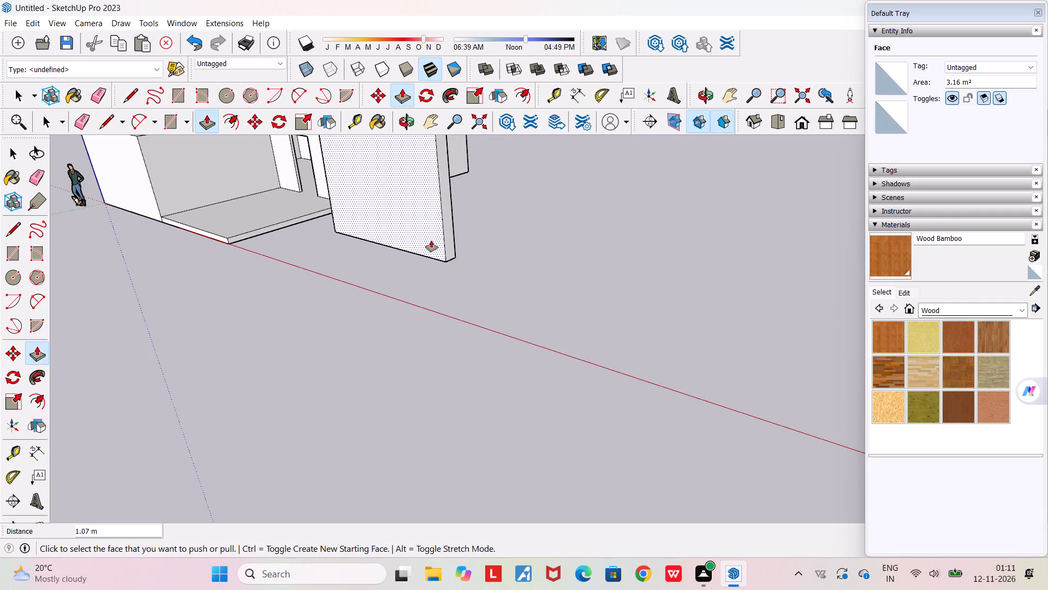
{"action": "middle_click_drag", "start_coordinate": [431, 240], "coordinate": [685, 314]}
{"action": "scroll", "coordinate": [686, 314], "scroll_direction": "down", "scroll_amount": 9}
{"action": "middle_click_drag", "start_coordinate": [635, 292], "coordinate": [445, 240]}
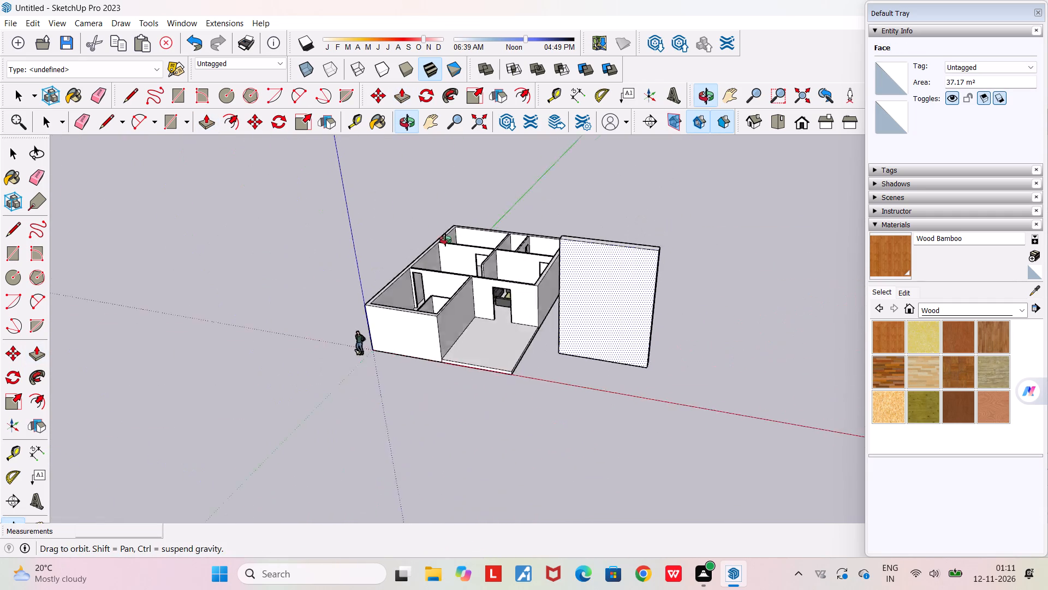
{"action": "middle_click_drag", "start_coordinate": [445, 240], "coordinate": [370, 228]}
{"action": "scroll", "coordinate": [370, 228], "scroll_direction": "down", "scroll_amount": 9}
{"action": "scroll", "coordinate": [515, 292], "scroll_direction": "up", "scroll_amount": 7}
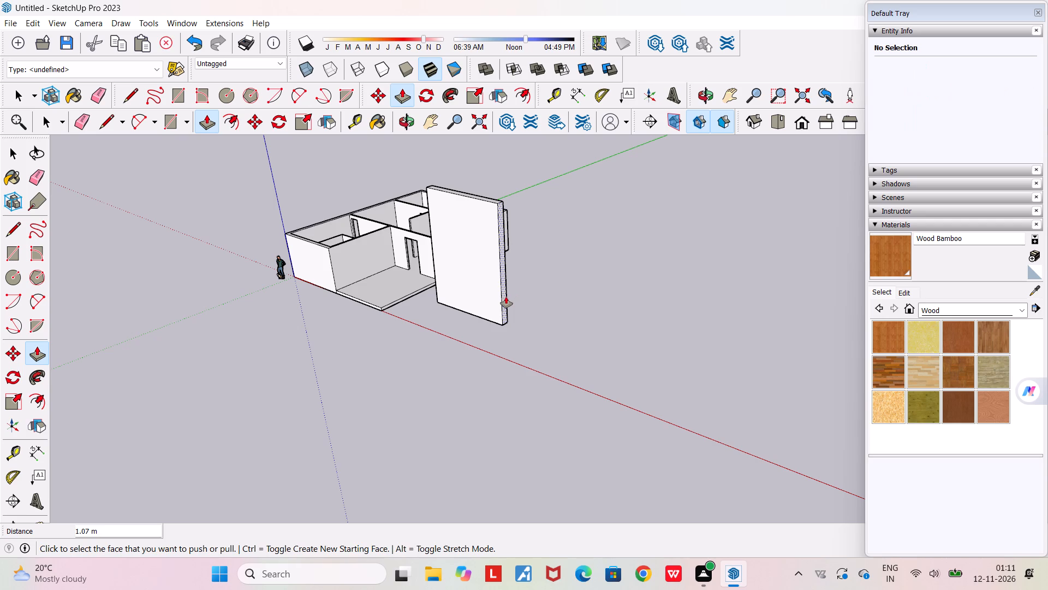
{"action": "left_click", "coordinate": [506, 297]}
{"action": "left_click", "coordinate": [477, 291]}
Lower the slab by pushing its top face down about 1.96 m.
{"action": "scroll", "coordinate": [456, 222], "scroll_direction": "up", "scroll_amount": 2}
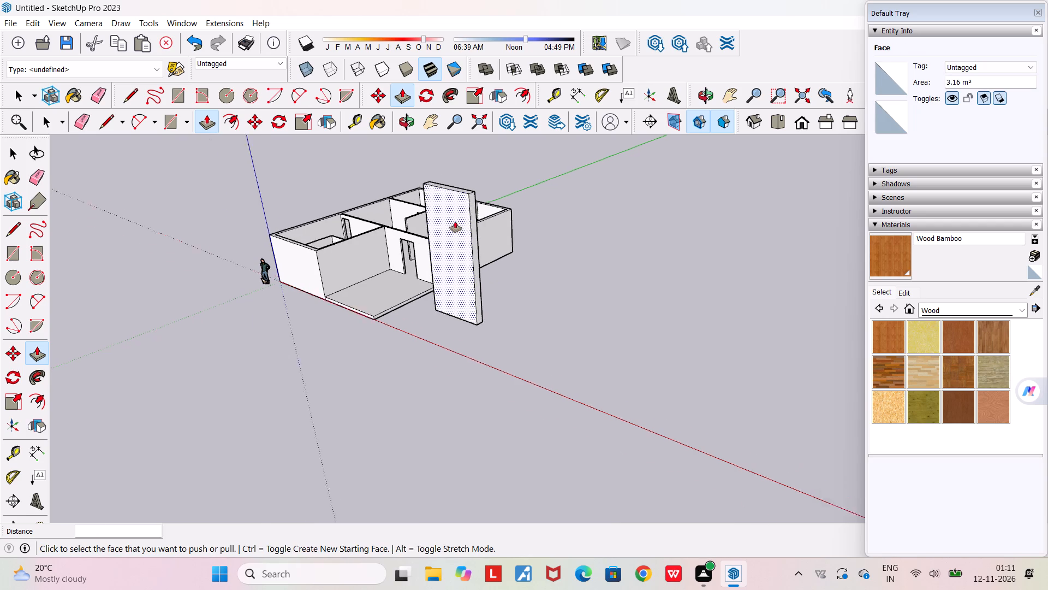
{"action": "scroll", "coordinate": [455, 221], "scroll_direction": "up", "scroll_amount": 4}
{"action": "scroll", "coordinate": [422, 169], "scroll_direction": "up", "scroll_amount": 4}
{"action": "middle_click_drag", "start_coordinate": [422, 170], "coordinate": [505, 250]}
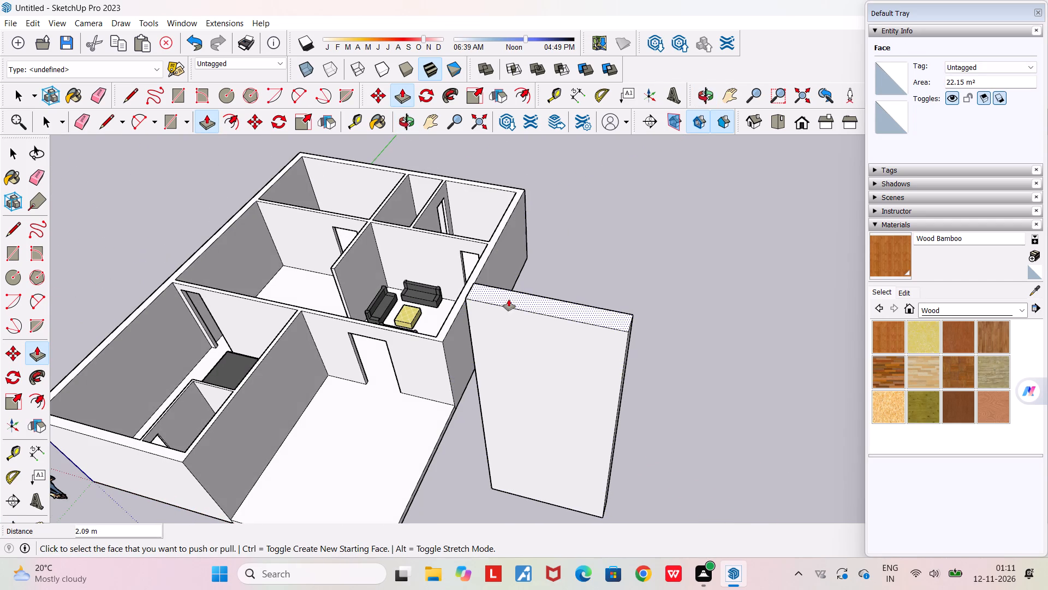
{"action": "left_click", "coordinate": [510, 293]}
{"action": "left_click", "coordinate": [523, 360]}
Thin the slab by pushing its broad rear face inward about 0.18 m and again about 0.13 m.
{"action": "scroll", "coordinate": [558, 367], "scroll_direction": "up", "scroll_amount": 1}
{"action": "middle_click_drag", "start_coordinate": [556, 364], "coordinate": [259, 304]}
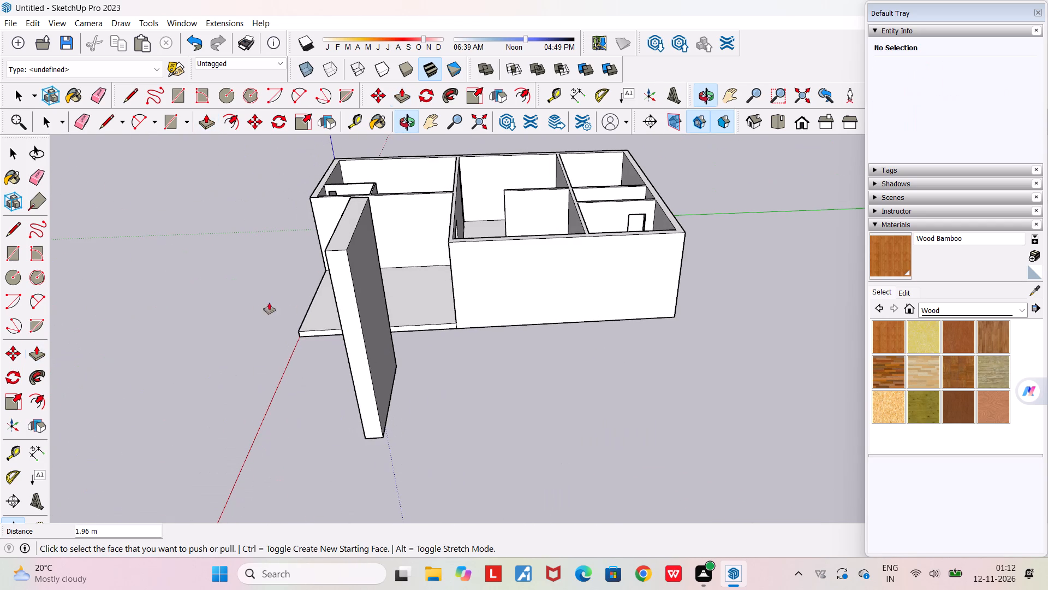
{"action": "left_click", "coordinate": [363, 276]}
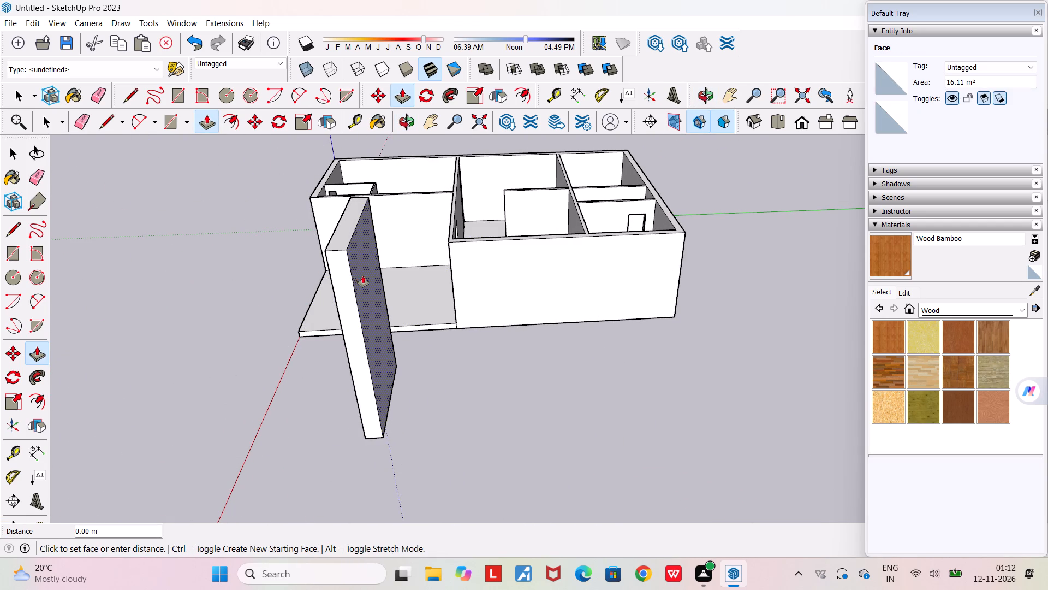
{"action": "left_click", "coordinate": [355, 275]}
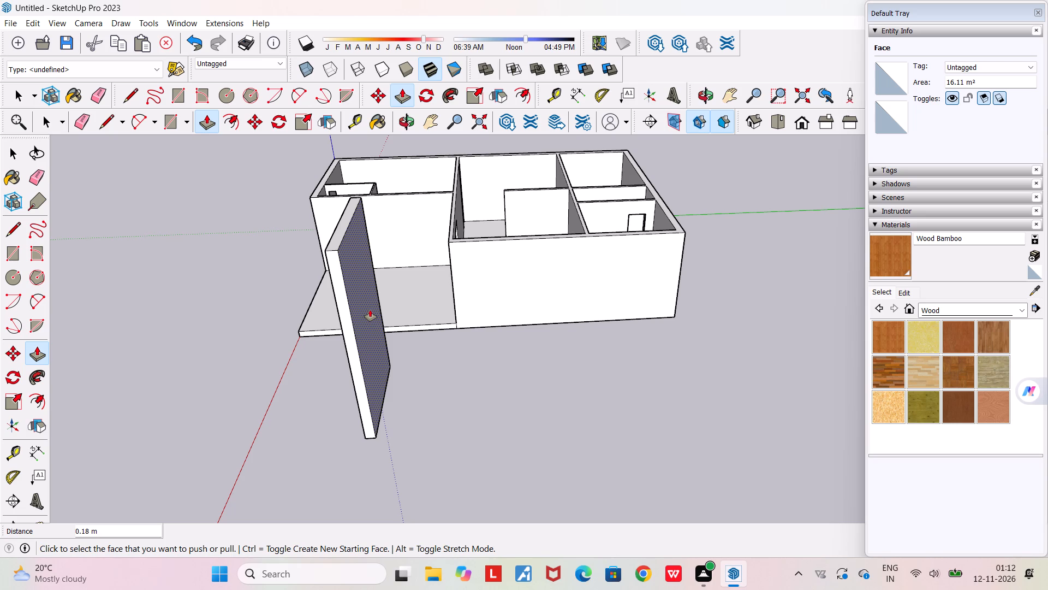
{"action": "scroll", "coordinate": [370, 309], "scroll_direction": "up", "scroll_amount": 2}
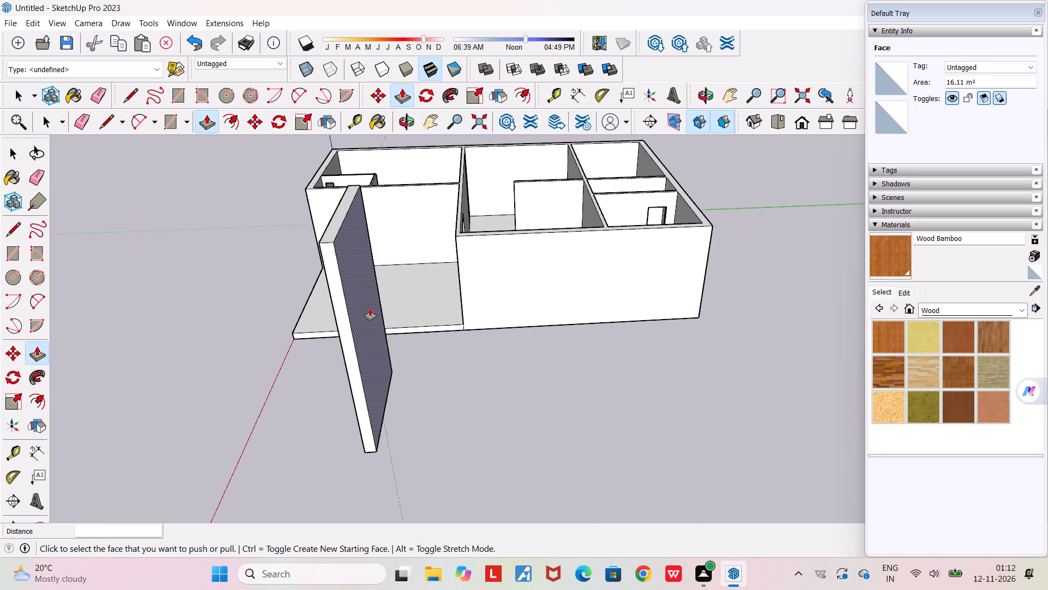
{"action": "scroll", "coordinate": [370, 309], "scroll_direction": "up", "scroll_amount": 1}
{"action": "left_click", "coordinate": [359, 287]}
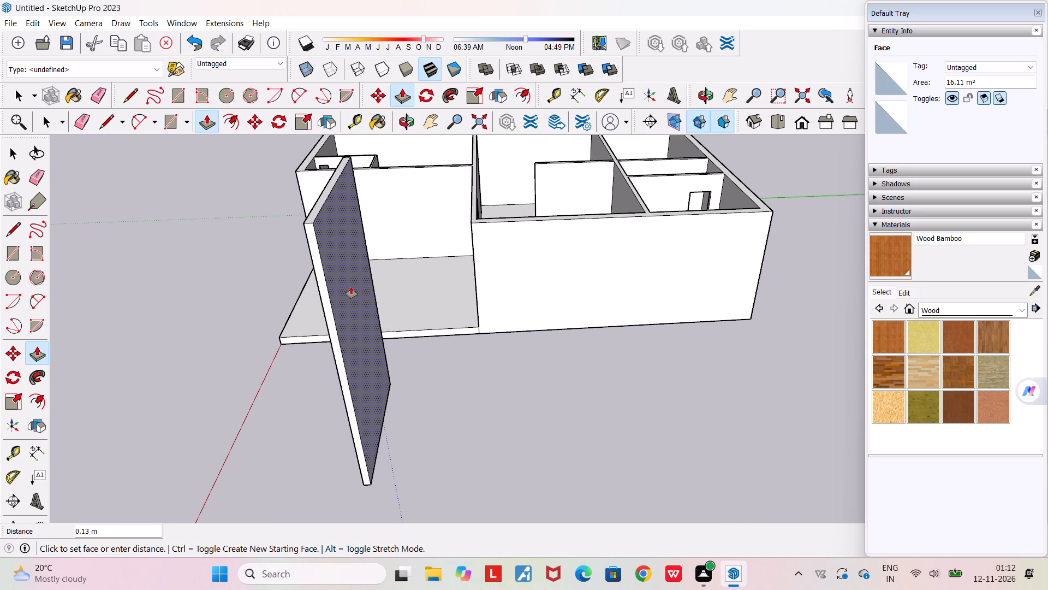
{"action": "left_click", "coordinate": [351, 287]}
Narrow the slab by pushing its outer side face inward about 0.33 m.
{"action": "middle_click_drag", "start_coordinate": [361, 345], "coordinate": [540, 323]}
{"action": "scroll", "coordinate": [540, 323], "scroll_direction": "down", "scroll_amount": 7}
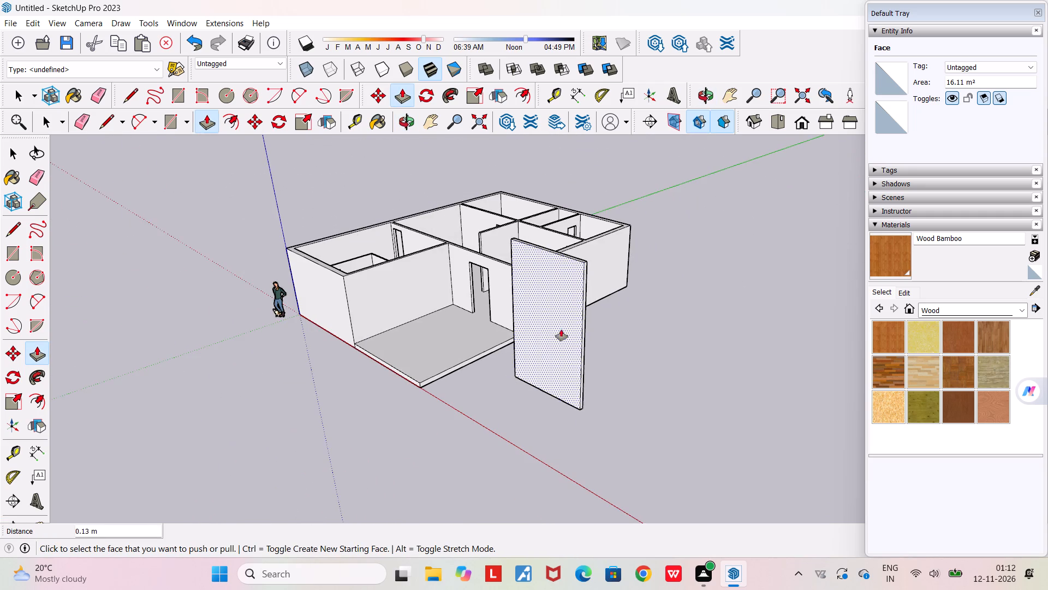
{"action": "scroll", "coordinate": [596, 351], "scroll_direction": "up", "scroll_amount": 10}
{"action": "left_click", "coordinate": [575, 351]}
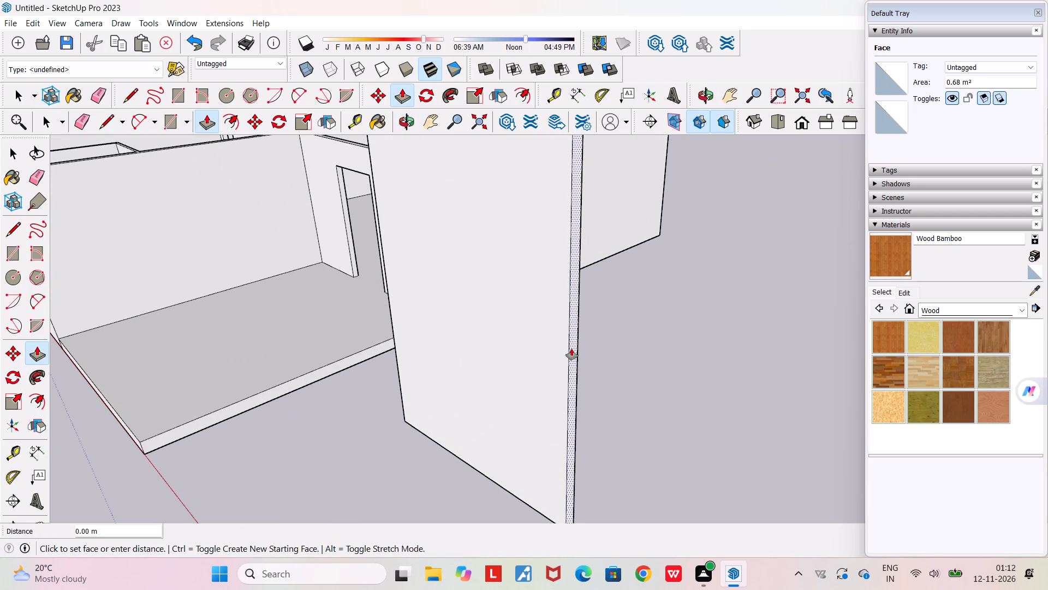
{"action": "left_click", "coordinate": [550, 339]}
Lower the slab by pushing its narrow top face down about 2.07 m.
{"action": "middle_click_drag", "start_coordinate": [556, 327], "coordinate": [422, 361]}
{"action": "scroll", "coordinate": [422, 361], "scroll_direction": "down", "scroll_amount": 5}
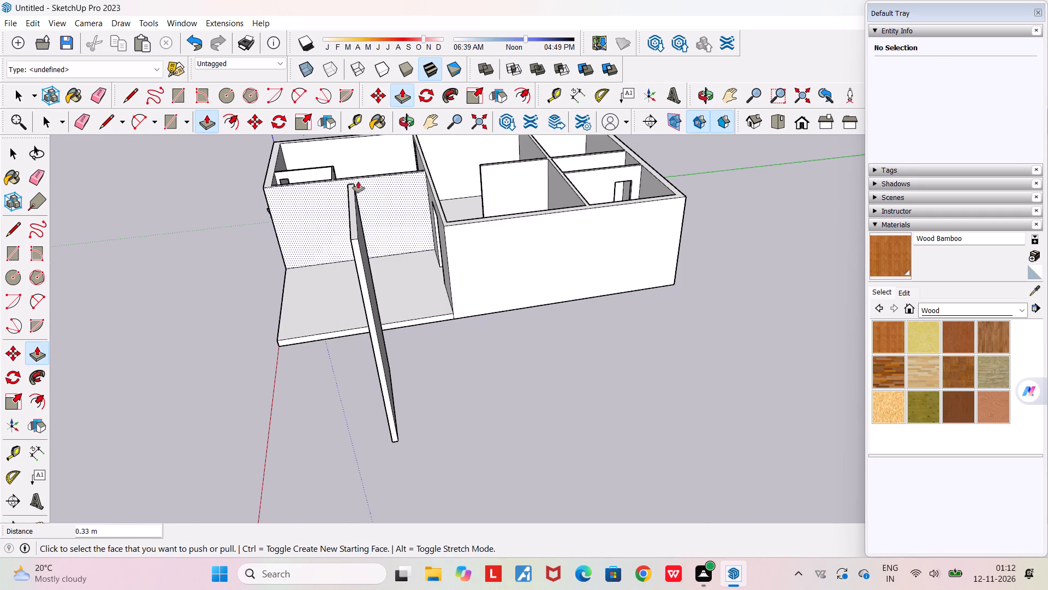
{"action": "left_click", "coordinate": [350, 214]}
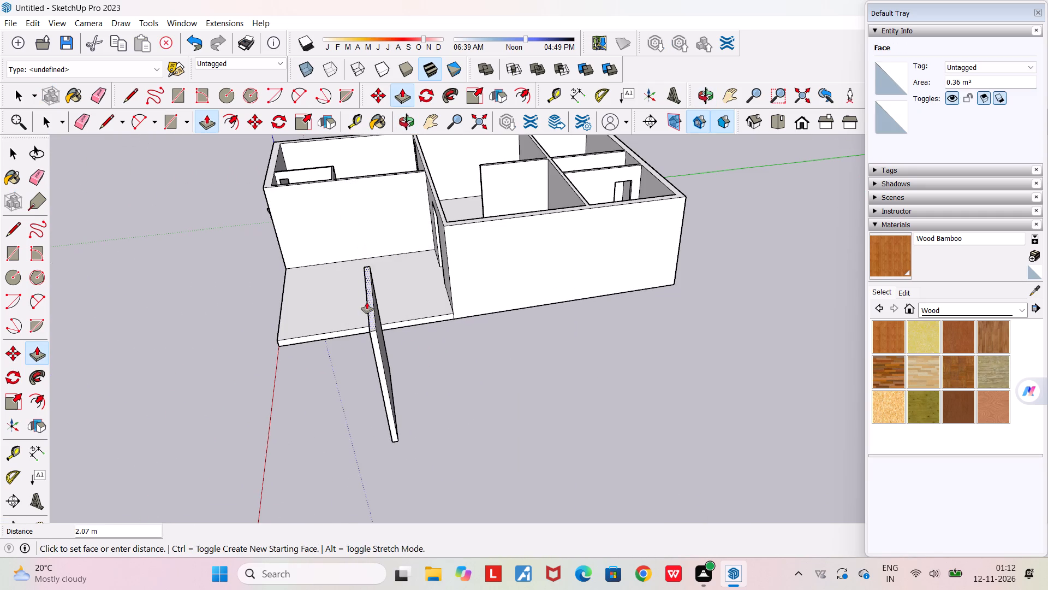
{"action": "left_click", "coordinate": [367, 302]}
Narrow the slab by pushing its outer side face inward about 1.03 m.
{"action": "middle_click_drag", "start_coordinate": [395, 365], "coordinate": [495, 291]}
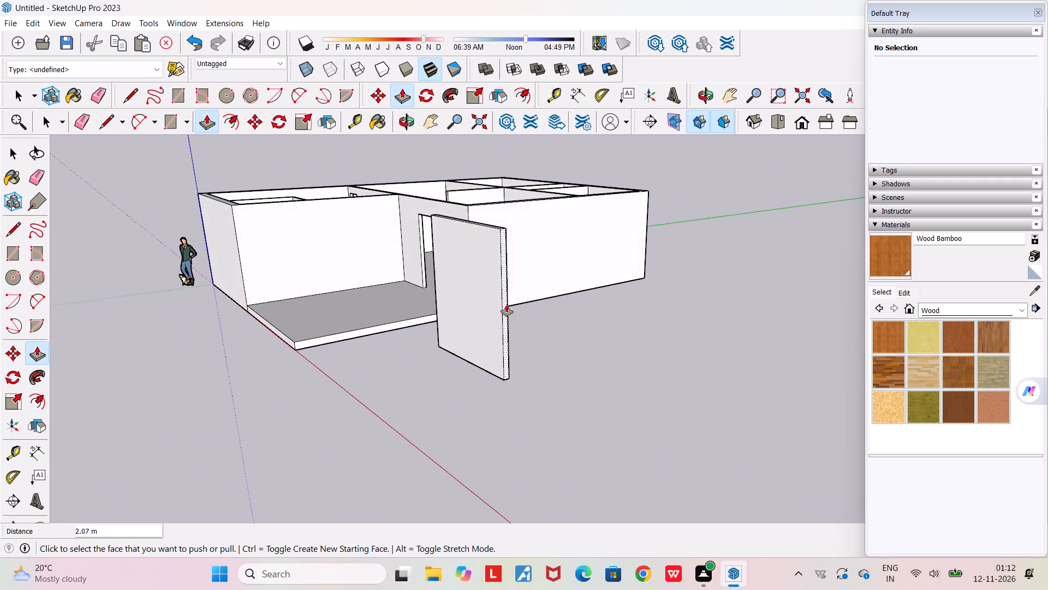
{"action": "scroll", "coordinate": [507, 304], "scroll_direction": "up", "scroll_amount": 5}
{"action": "left_click", "coordinate": [507, 305]}
{"action": "left_click", "coordinate": [464, 281]}
Examine the slab's proportions against the house's doorway from several outside angles.
{"action": "middle_click_drag", "start_coordinate": [477, 340], "coordinate": [557, 337]}
{"action": "scroll", "coordinate": [557, 337], "scroll_direction": "down", "scroll_amount": 6}
{"action": "middle_click_drag", "start_coordinate": [527, 370], "coordinate": [596, 380]}
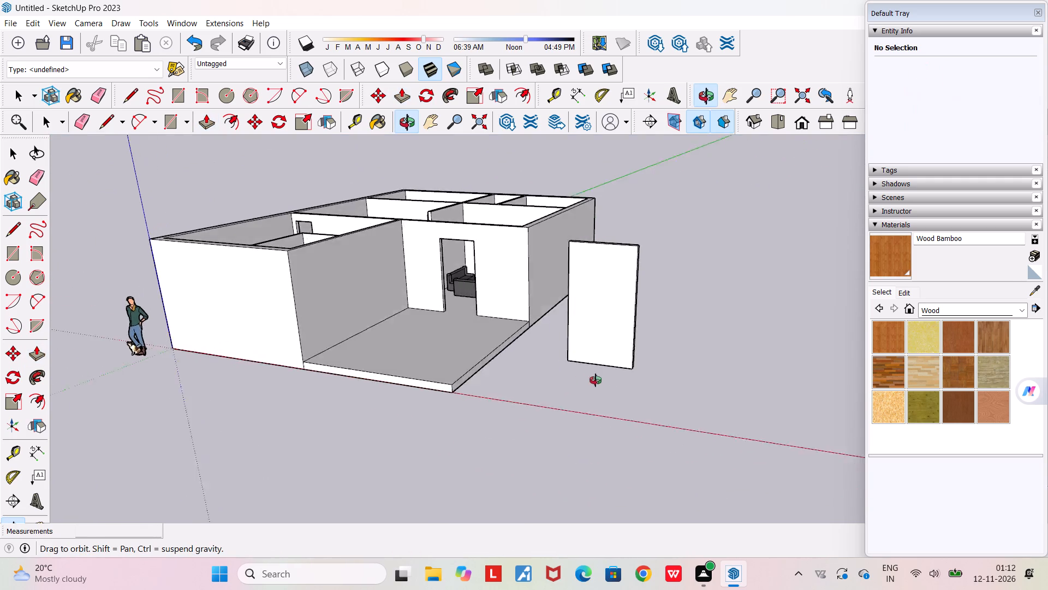
{"action": "middle_click_drag", "start_coordinate": [596, 380], "coordinate": [614, 380]}
{"action": "scroll", "coordinate": [614, 381], "scroll_direction": "down", "scroll_amount": 5}
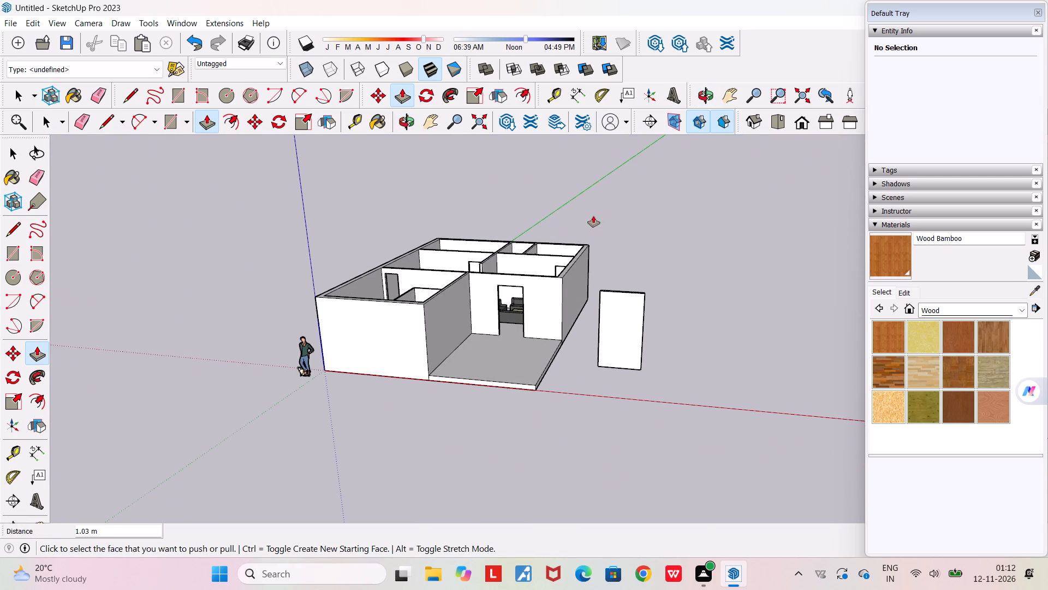
{"action": "key", "text": "space"}
{"action": "type", "text": "h"}
{"action": "left_click_drag", "start_coordinate": [593, 216], "coordinate": [549, 215]}
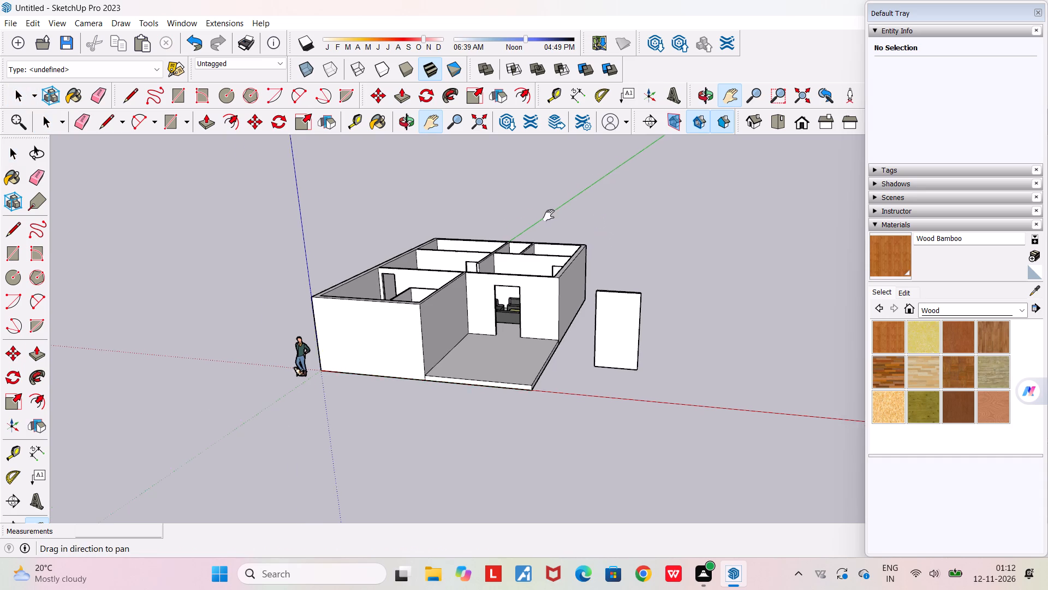
{"action": "left_click_drag", "start_coordinate": [549, 215], "coordinate": [353, 177]}
{"action": "middle_click_drag", "start_coordinate": [405, 307], "coordinate": [550, 293]}
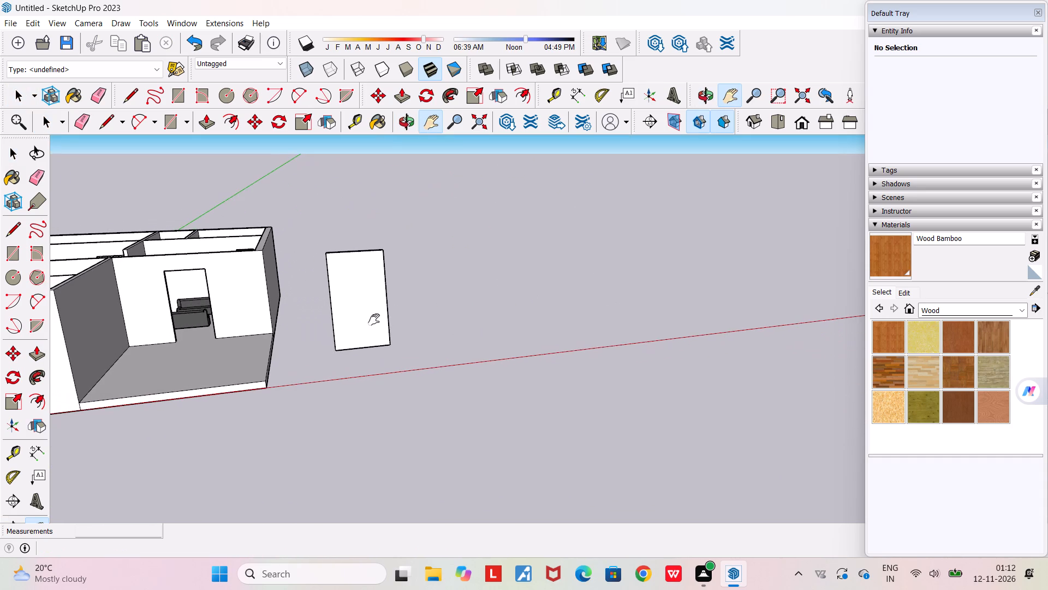
Narrow the slab by pushing its thin outer side face inward about 0.15 m.
{"action": "scroll", "coordinate": [368, 318], "scroll_direction": "up", "scroll_amount": 2}
{"action": "middle_click_drag", "start_coordinate": [366, 320], "coordinate": [247, 435]}
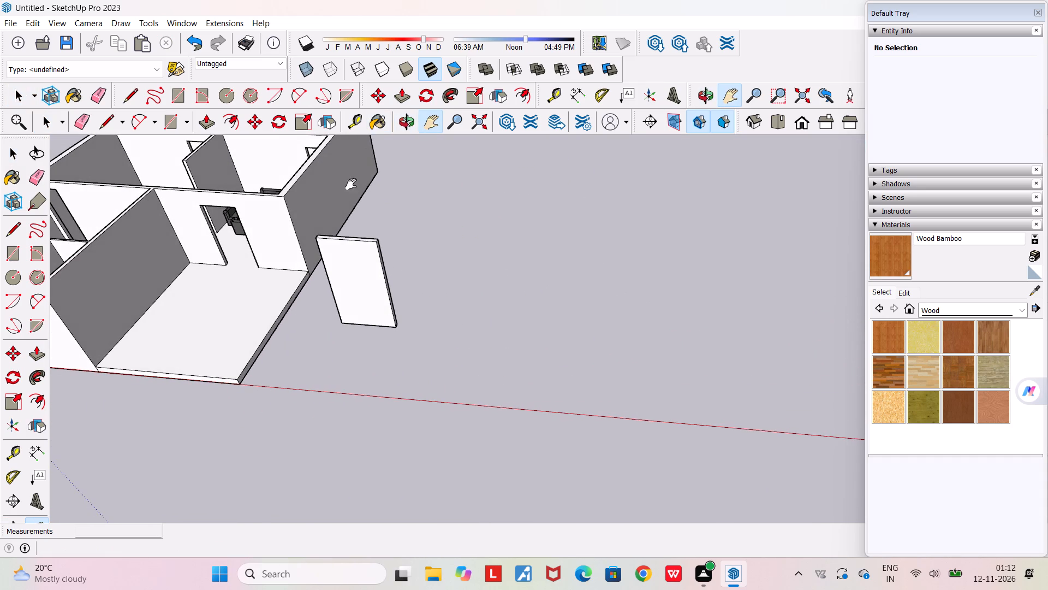
{"action": "scroll", "coordinate": [333, 221], "scroll_direction": "up", "scroll_amount": 4}
{"action": "scroll", "coordinate": [306, 367], "scroll_direction": "up", "scroll_amount": 3}
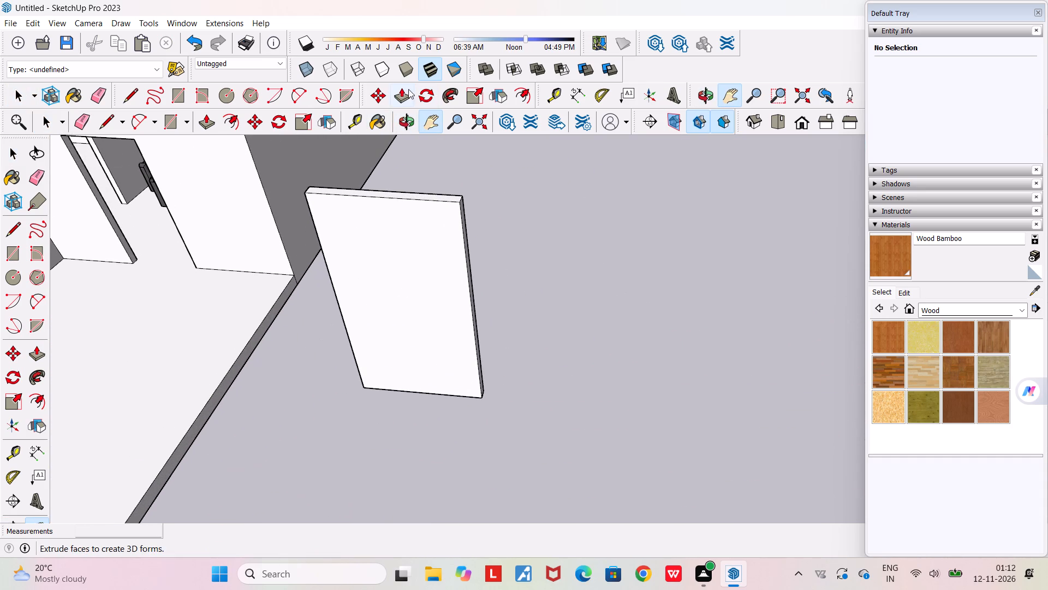
{"action": "left_click", "coordinate": [406, 92]}
{"action": "scroll", "coordinate": [470, 352], "scroll_direction": "up", "scroll_amount": 4}
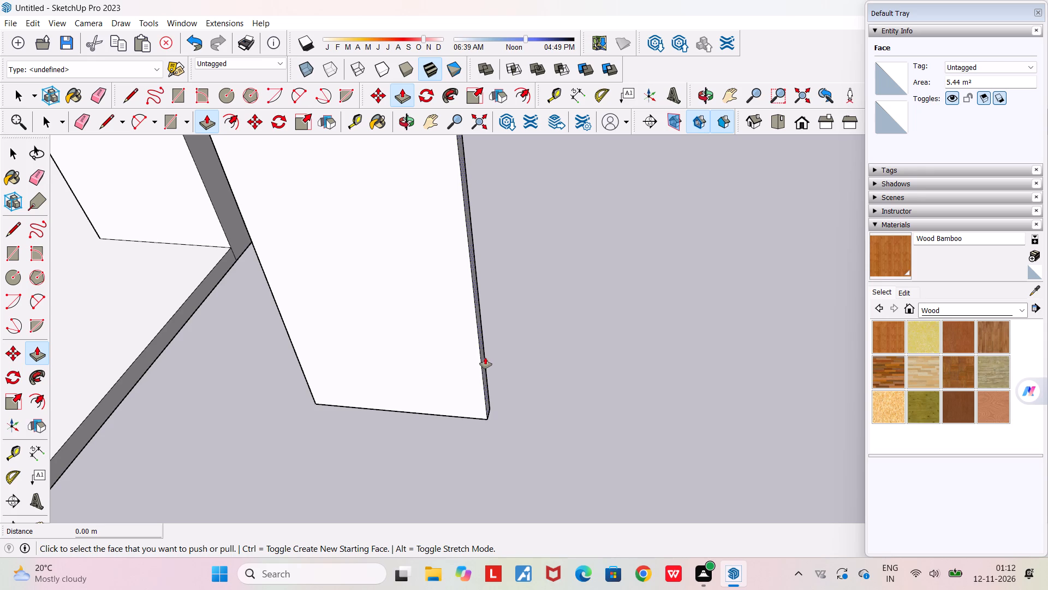
{"action": "left_click", "coordinate": [485, 357]}
{"action": "left_click", "coordinate": [485, 357]}
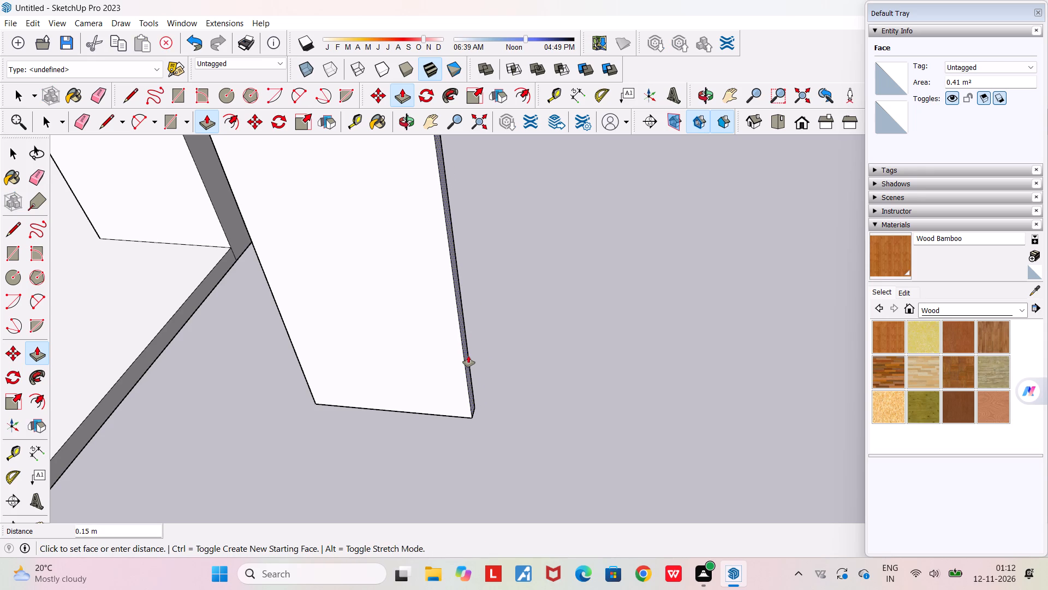
{"action": "left_click", "coordinate": [468, 356]}
Lower the slab by pushing its top face down about 0.30 m.
{"action": "scroll", "coordinate": [483, 333], "scroll_direction": "down", "scroll_amount": 8}
{"action": "middle_click_drag", "start_coordinate": [483, 333], "coordinate": [507, 322]}
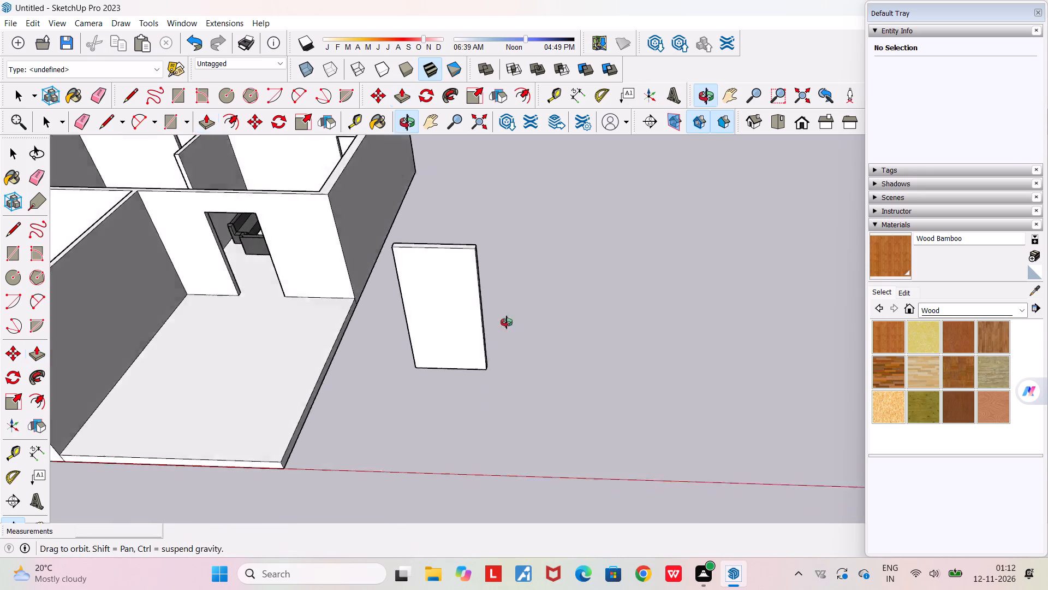
{"action": "middle_click_drag", "start_coordinate": [507, 322], "coordinate": [569, 302]}
{"action": "scroll", "coordinate": [460, 222], "scroll_direction": "up", "scroll_amount": 6}
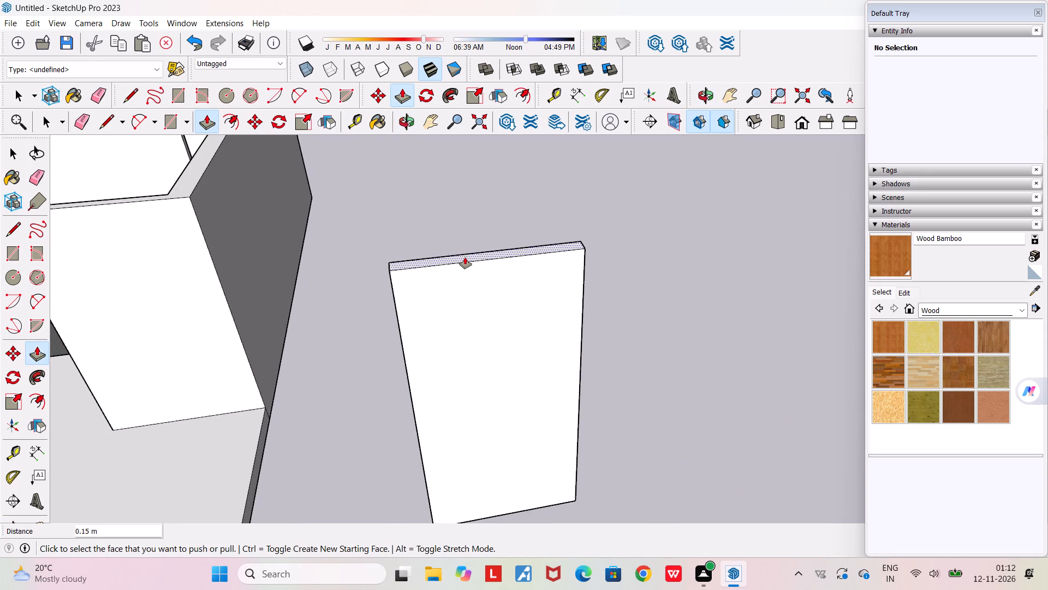
{"action": "left_click", "coordinate": [465, 257]}
{"action": "left_click", "coordinate": [464, 290]}
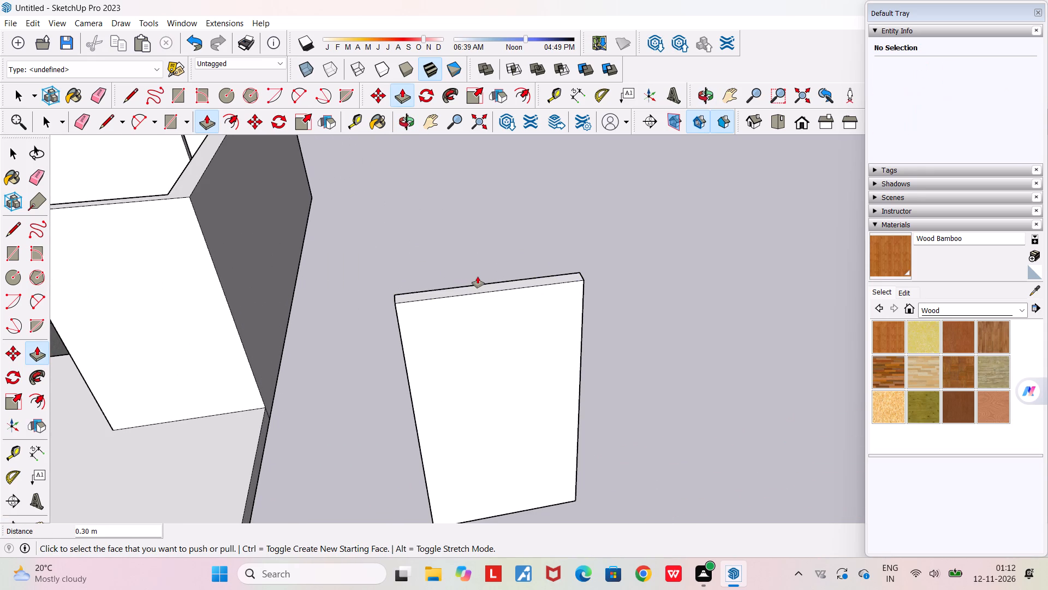
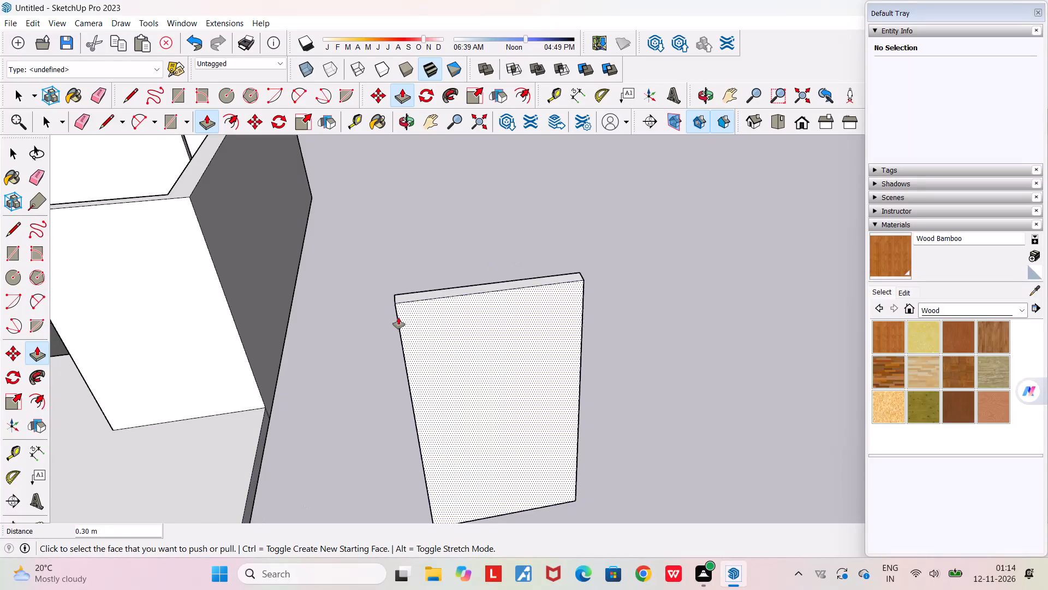
Offset the outline of the slab's large front face inward by about 0.09 m to form a door frame border.
{"action": "scroll", "coordinate": [398, 315], "scroll_direction": "down", "scroll_amount": 10}
{"action": "middle_click_drag", "start_coordinate": [410, 425], "coordinate": [311, 411]}
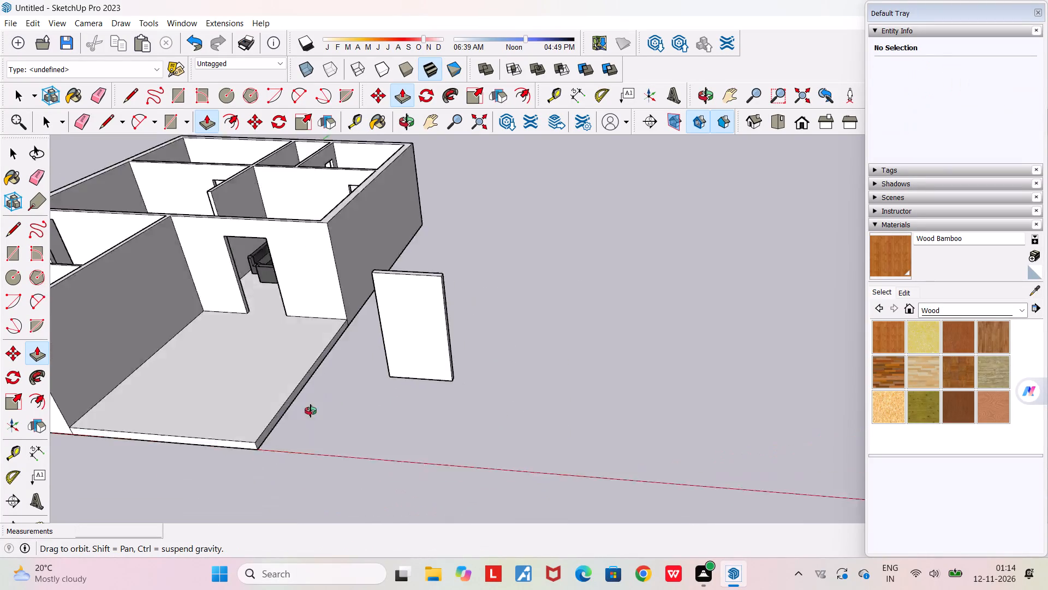
{"action": "middle_click_drag", "start_coordinate": [311, 411], "coordinate": [479, 398]}
{"action": "scroll", "coordinate": [479, 398], "scroll_direction": "down", "scroll_amount": 5}
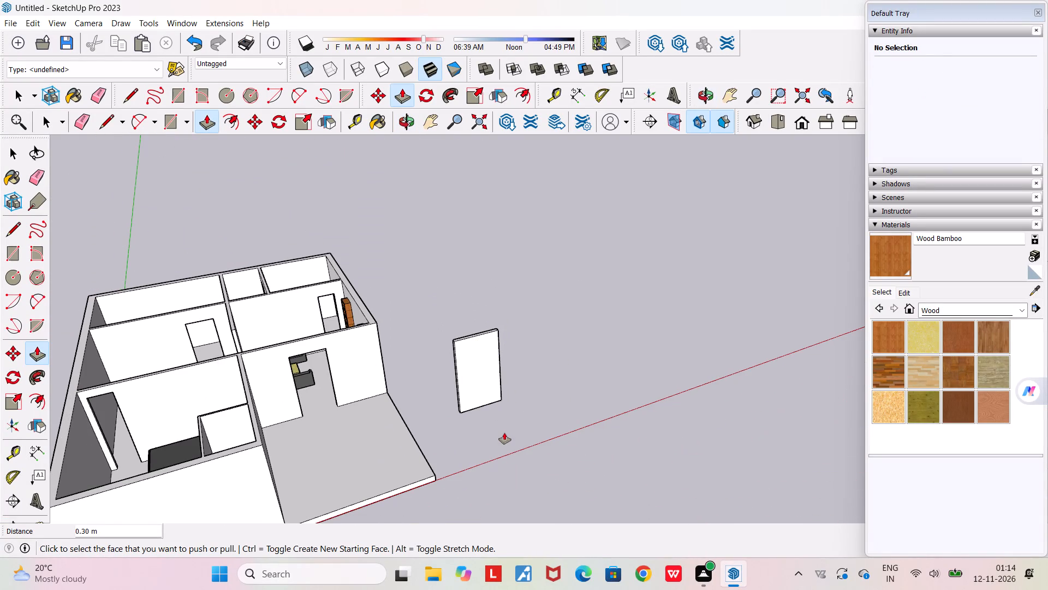
{"action": "key", "text": "space"}
{"action": "scroll", "coordinate": [481, 375], "scroll_direction": "up", "scroll_amount": 4}
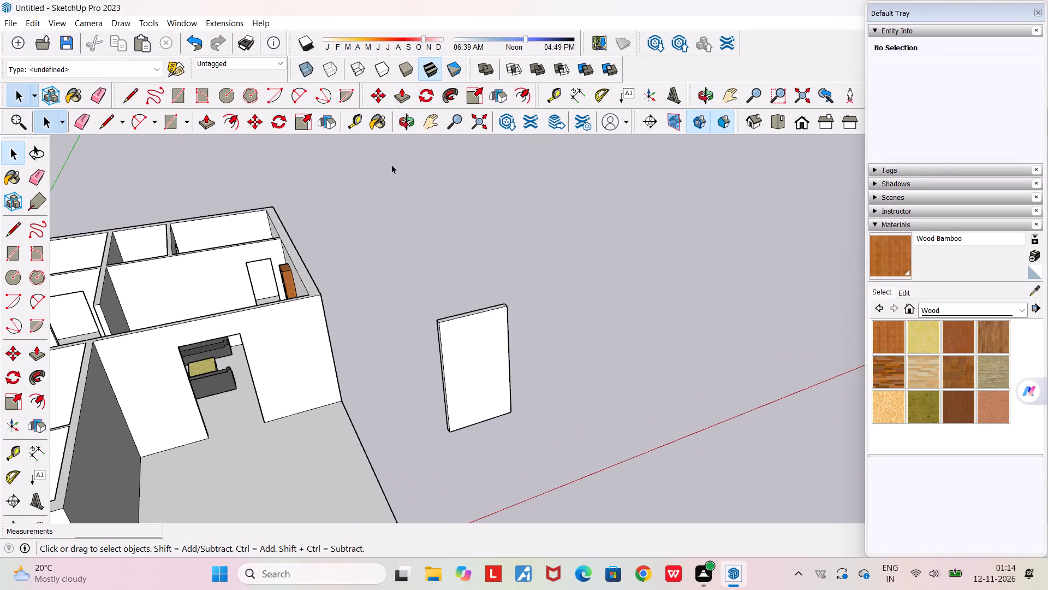
{"action": "left_click", "coordinate": [236, 121]}
{"action": "left_click", "coordinate": [459, 350]}
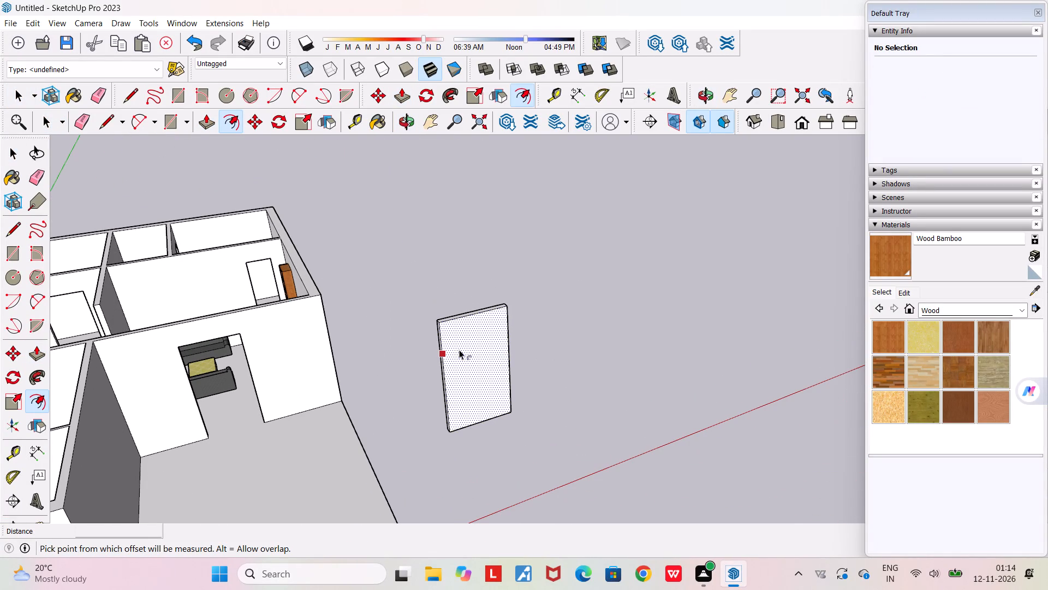
{"action": "left_click", "coordinate": [443, 321]}
Thin the slab by pushing its large plain back face inward about 0.04 m.
{"action": "scroll", "coordinate": [498, 387], "scroll_direction": "up", "scroll_amount": 5}
{"action": "middle_click_drag", "start_coordinate": [494, 382], "coordinate": [181, 484]}
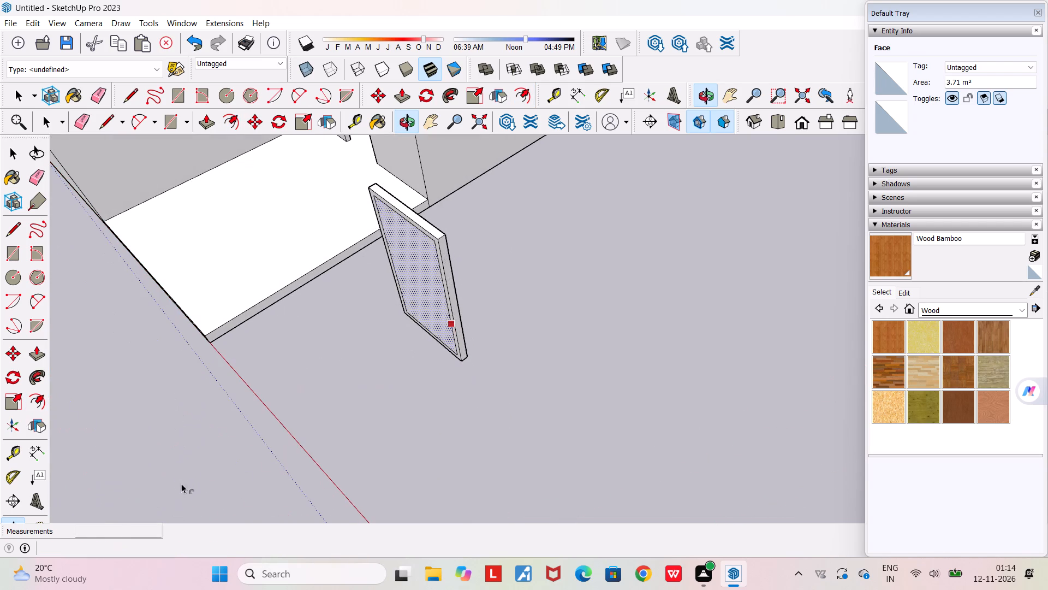
{"action": "middle_click_drag", "start_coordinate": [558, 251], "coordinate": [243, 244]}
{"action": "scroll", "coordinate": [242, 244], "scroll_direction": "up", "scroll_amount": 1}
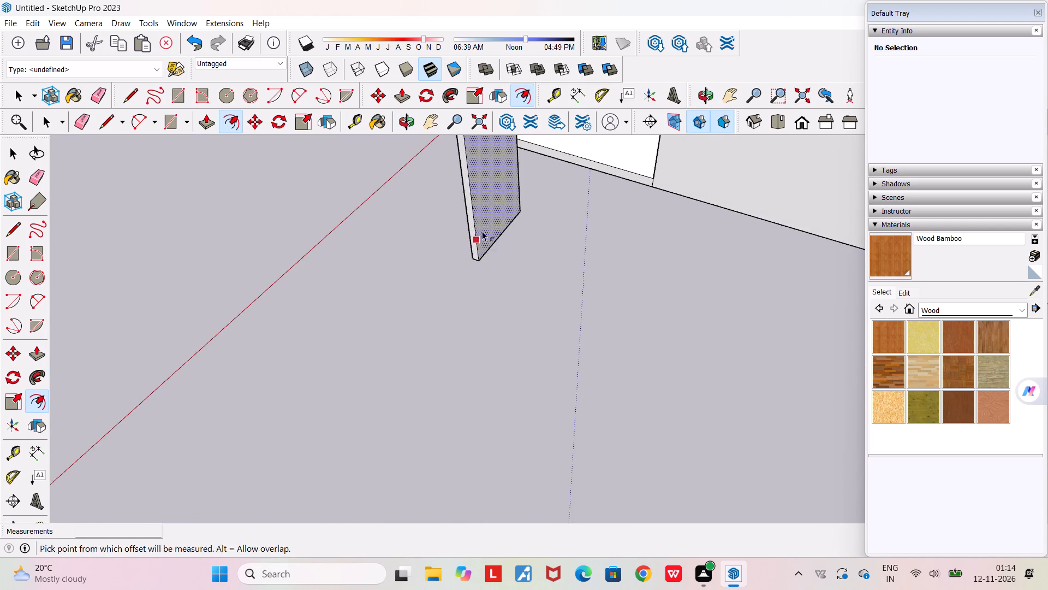
{"action": "key", "text": "p"}
{"action": "left_click", "coordinate": [486, 210]}
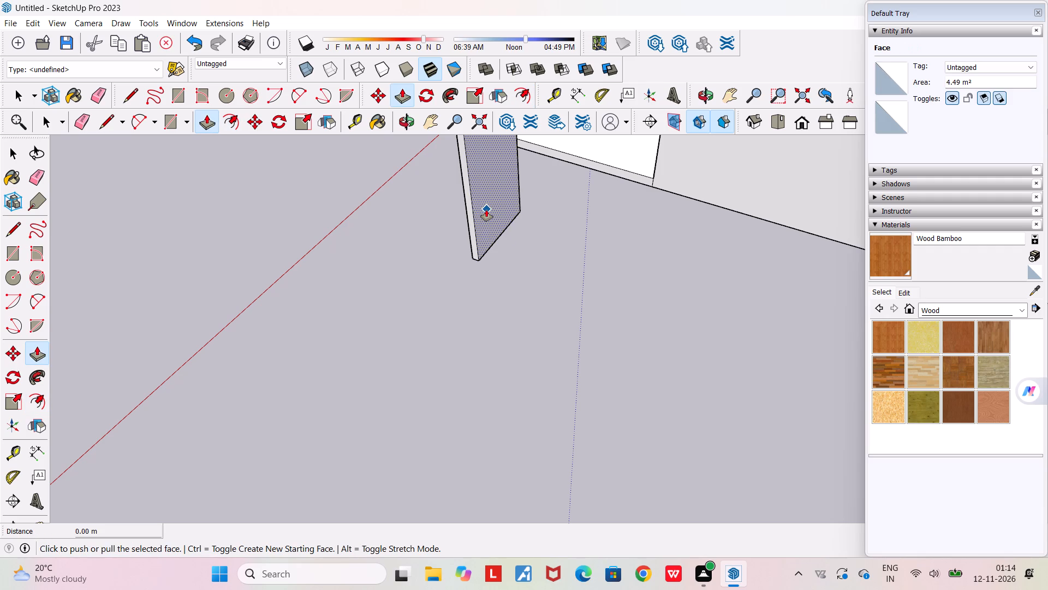
{"action": "scroll", "coordinate": [483, 211], "scroll_direction": "up", "scroll_amount": 7}
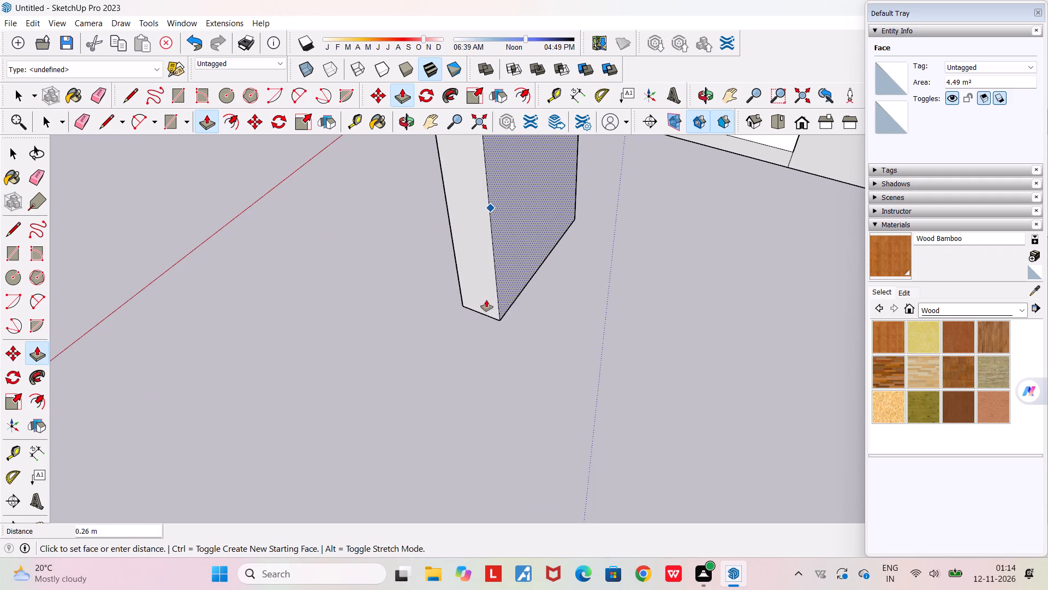
{"action": "scroll", "coordinate": [463, 300], "scroll_direction": "up", "scroll_amount": 2}
{"action": "middle_click_drag", "start_coordinate": [465, 298], "coordinate": [627, 315]}
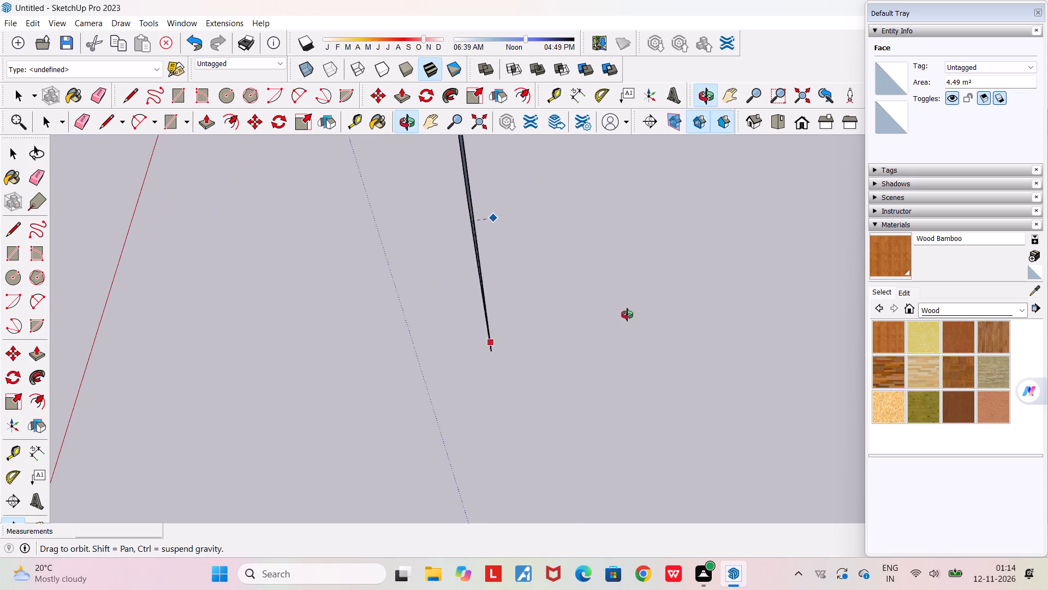
{"action": "middle_click_drag", "start_coordinate": [627, 315], "coordinate": [632, 311]}
{"action": "left_click", "coordinate": [507, 331]}
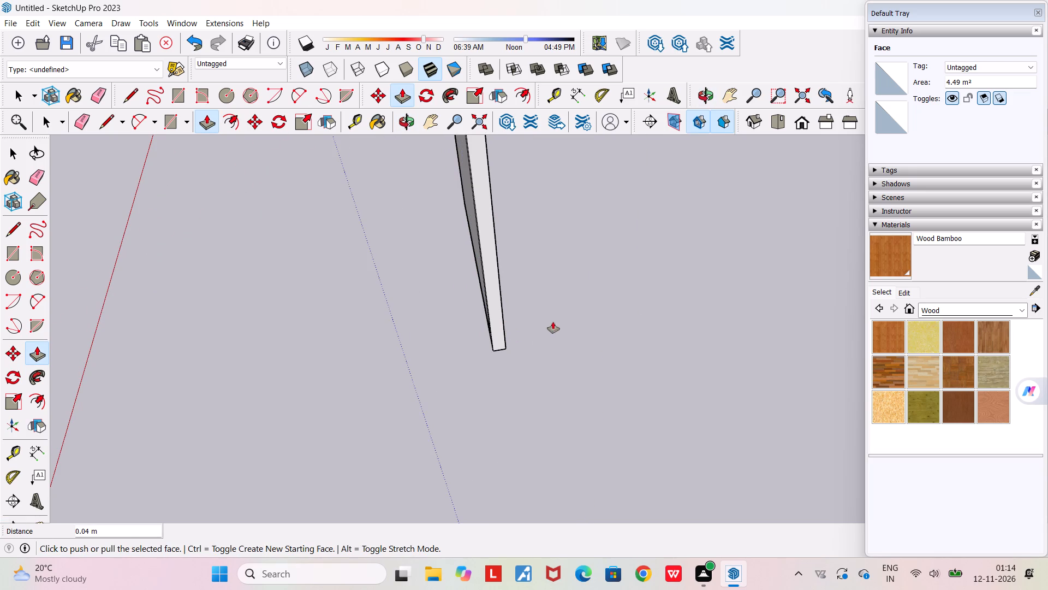
Thin the slab further by pushing the same back face inward about 0.03 m.
{"action": "middle_click_drag", "start_coordinate": [553, 318], "coordinate": [531, 297]}
{"action": "scroll", "coordinate": [503, 298], "scroll_direction": "up", "scroll_amount": 5}
{"action": "middle_click_drag", "start_coordinate": [503, 298], "coordinate": [449, 296]}
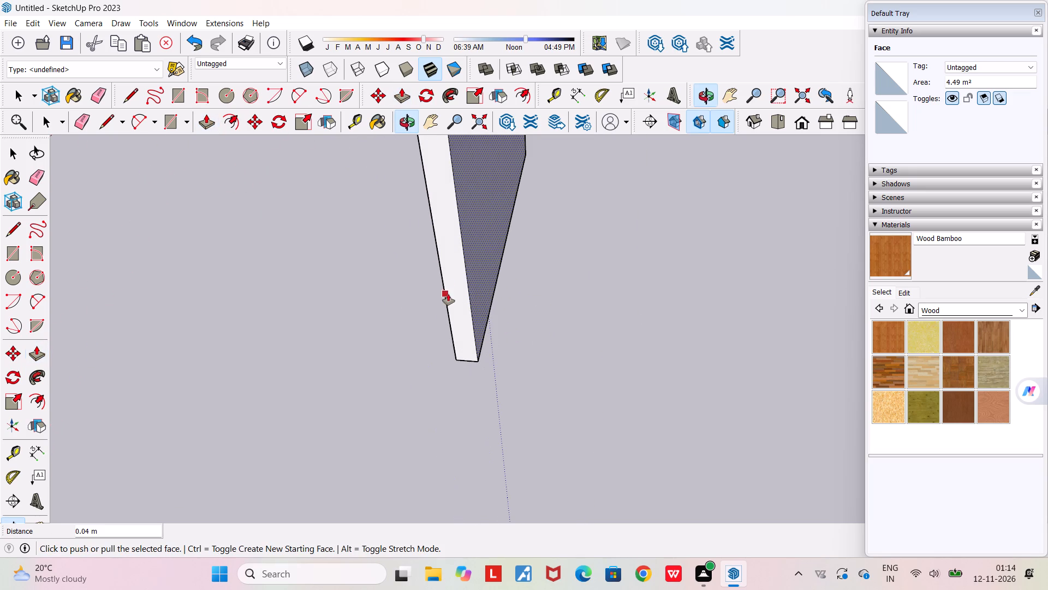
{"action": "left_click", "coordinate": [473, 276]}
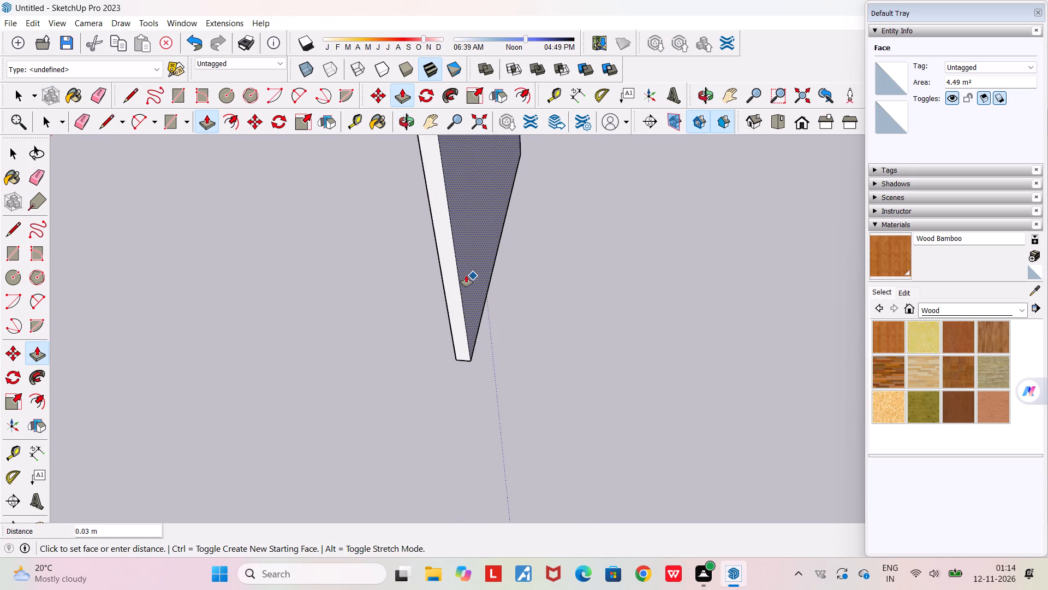
{"action": "left_click", "coordinate": [466, 275]}
Recess the inner face within the slab's offset border by pushing it in about 0.03 m.
{"action": "scroll", "coordinate": [466, 281], "scroll_direction": "down", "scroll_amount": 11}
{"action": "middle_click_drag", "start_coordinate": [412, 374], "coordinate": [552, 359]}
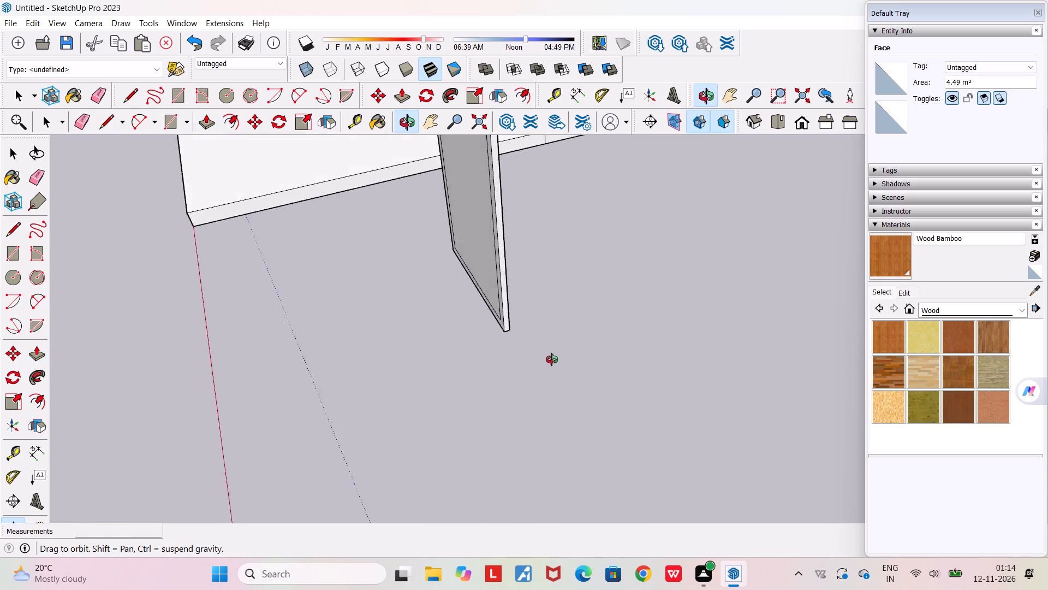
{"action": "middle_click_drag", "start_coordinate": [552, 359], "coordinate": [553, 359]}
{"action": "scroll", "coordinate": [553, 359], "scroll_direction": "down", "scroll_amount": 10}
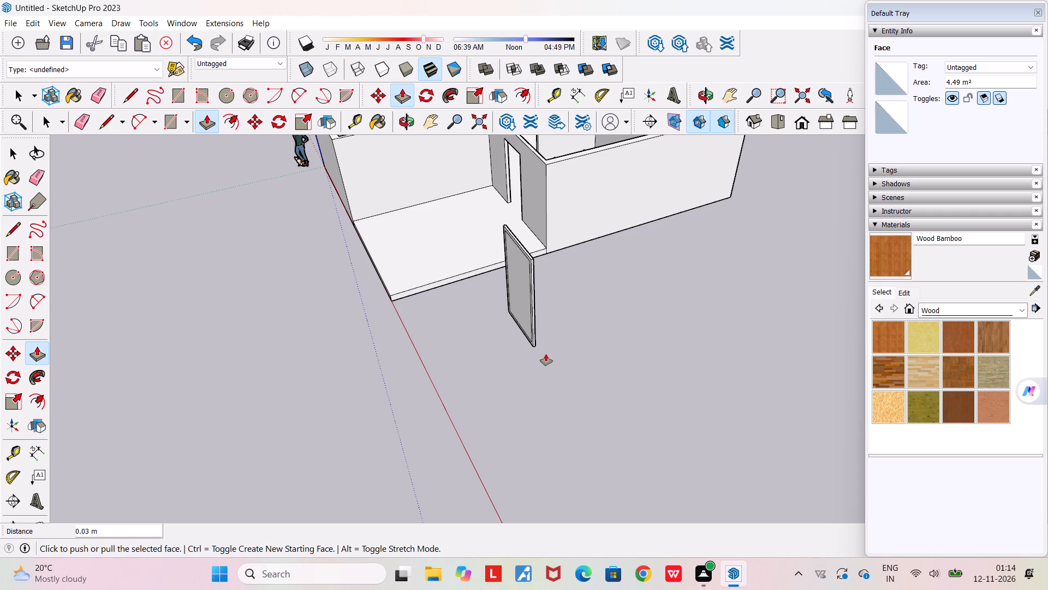
{"action": "key", "text": "space"}
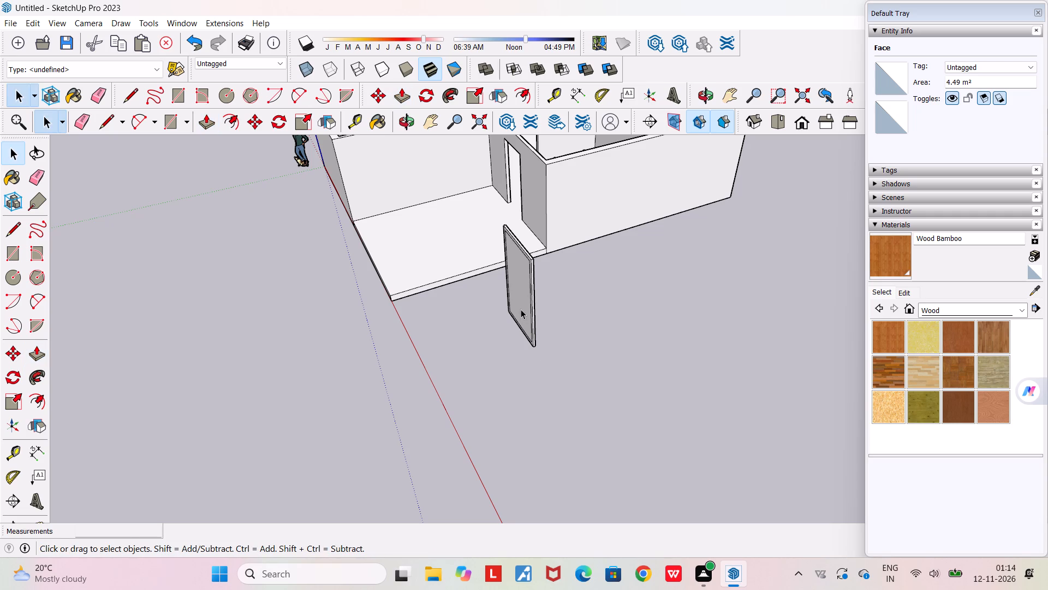
{"action": "middle_click_drag", "start_coordinate": [521, 309], "coordinate": [704, 293]}
{"action": "scroll", "coordinate": [630, 234], "scroll_direction": "up", "scroll_amount": 6}
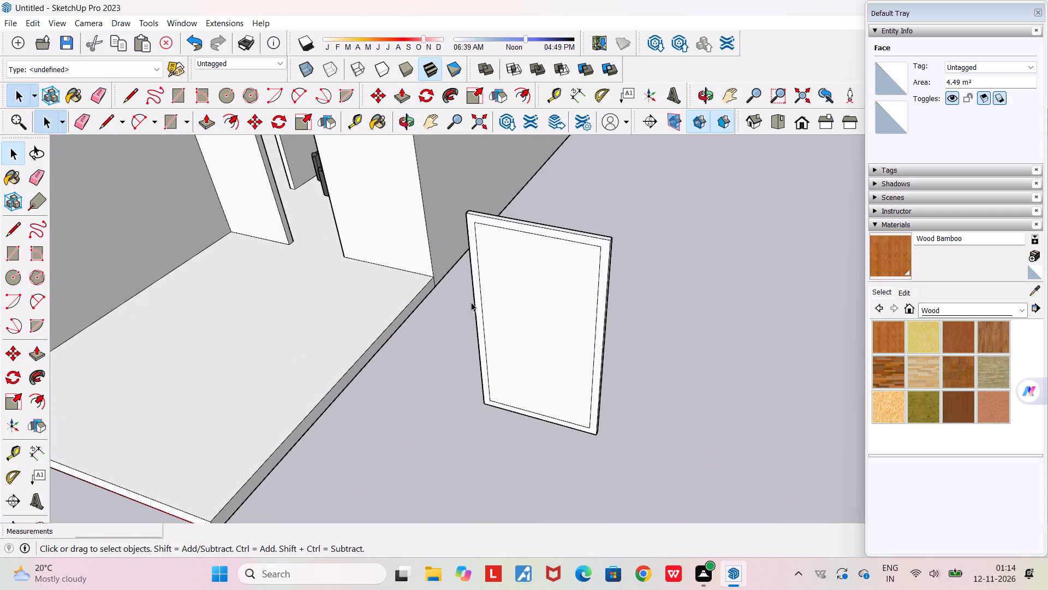
{"action": "scroll", "coordinate": [473, 299], "scroll_direction": "up", "scroll_amount": 2}
{"action": "left_click", "coordinate": [529, 248]}
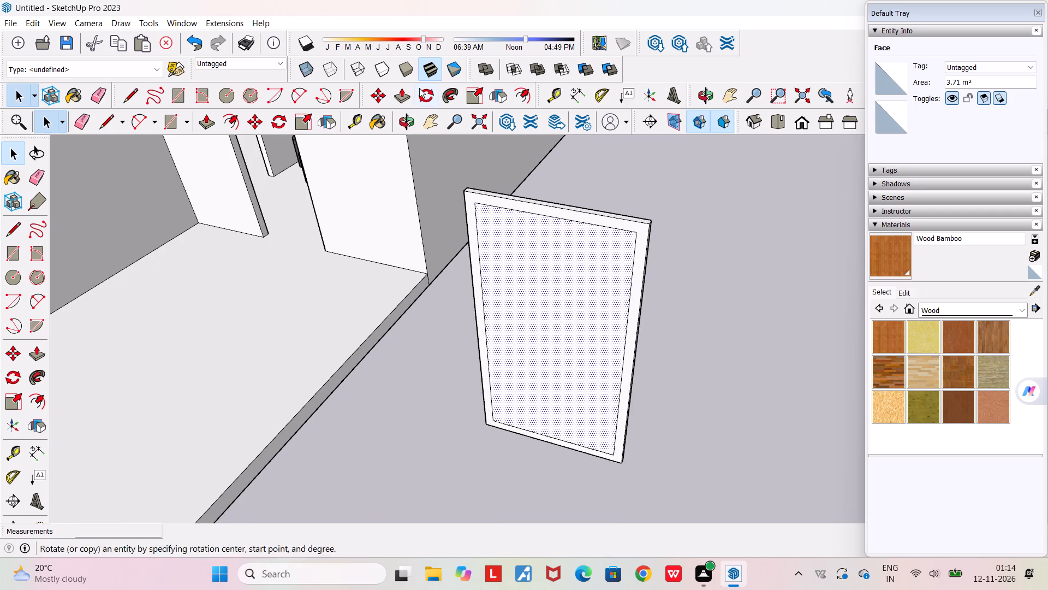
{"action": "left_click", "coordinate": [403, 97]}
{"action": "left_click", "coordinate": [518, 284]}
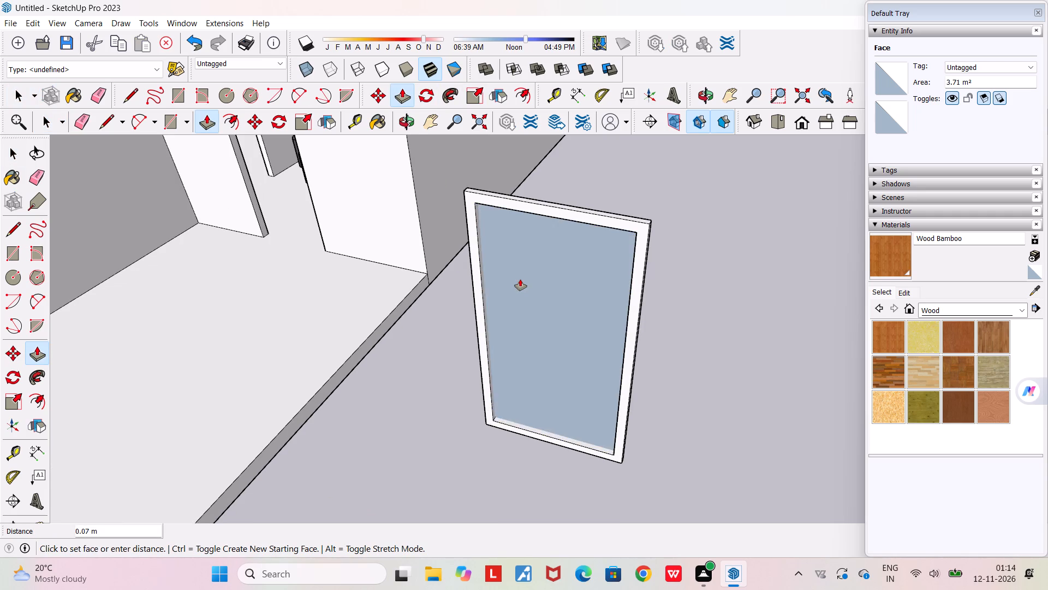
{"action": "scroll", "coordinate": [516, 281], "scroll_direction": "up", "scroll_amount": 13}
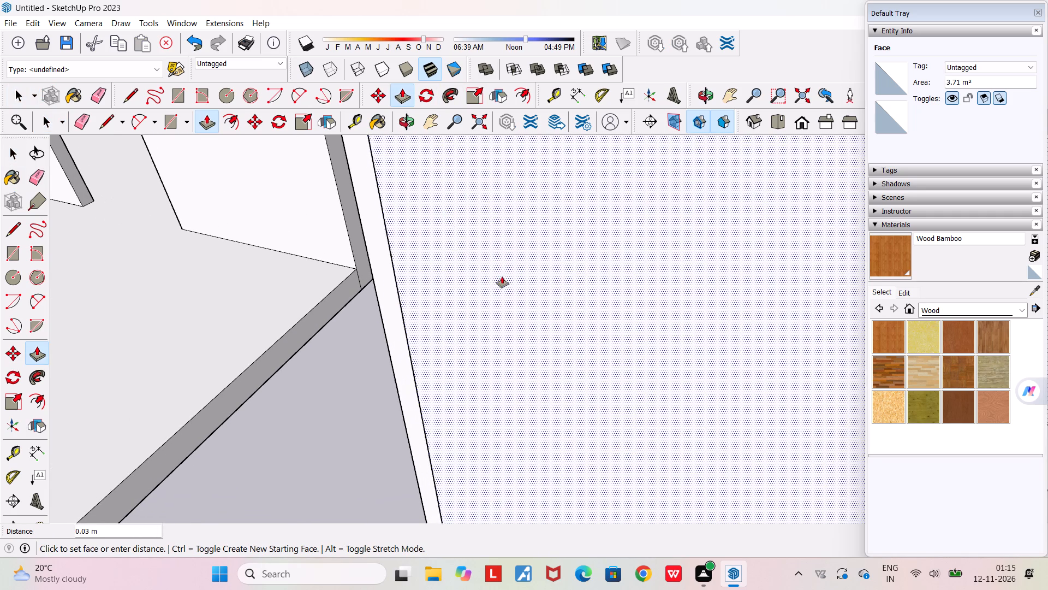
{"action": "left_click", "coordinate": [508, 262]}
Select all faces and edges of the freestanding door panel beside the house.
{"action": "scroll", "coordinate": [508, 276], "scroll_direction": "down", "scroll_amount": 18}
{"action": "middle_click_drag", "start_coordinate": [510, 282], "coordinate": [345, 274]}
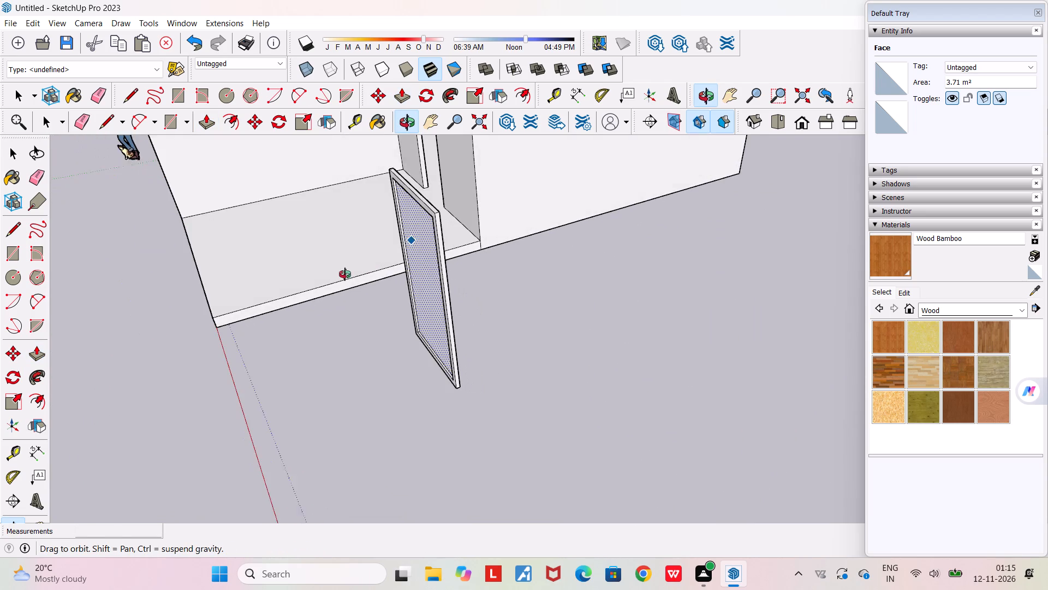
{"action": "middle_click_drag", "start_coordinate": [345, 274], "coordinate": [344, 274]}
{"action": "scroll", "coordinate": [567, 318], "scroll_direction": "up", "scroll_amount": 4}
{"action": "scroll", "coordinate": [493, 335], "scroll_direction": "down", "scroll_amount": 7}
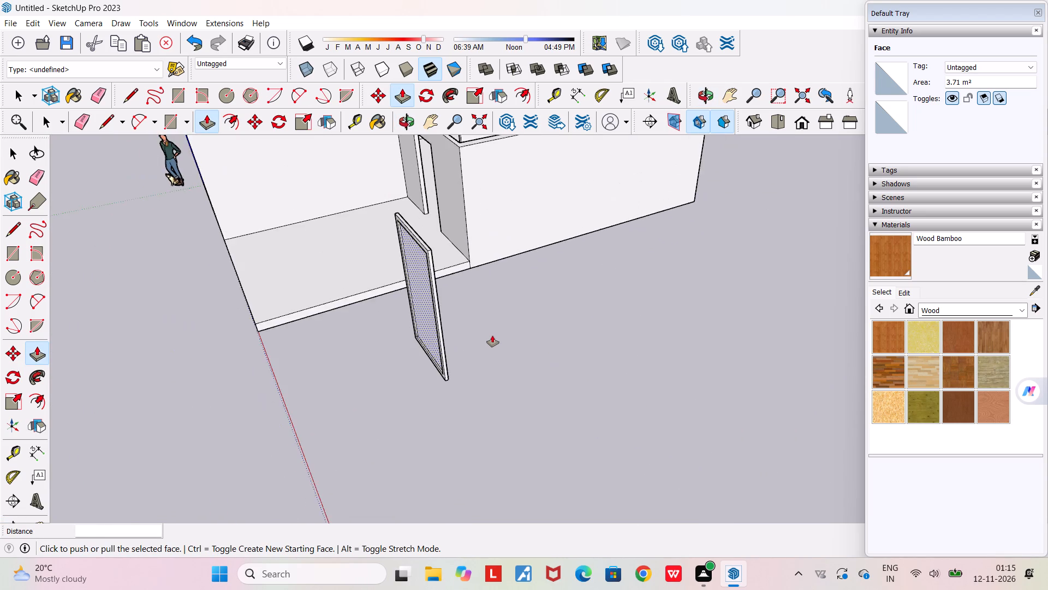
{"action": "scroll", "coordinate": [492, 335], "scroll_direction": "down", "scroll_amount": 4}
{"action": "middle_click_drag", "start_coordinate": [433, 418], "coordinate": [657, 362]}
{"action": "scroll", "coordinate": [657, 362], "scroll_direction": "down", "scroll_amount": 5}
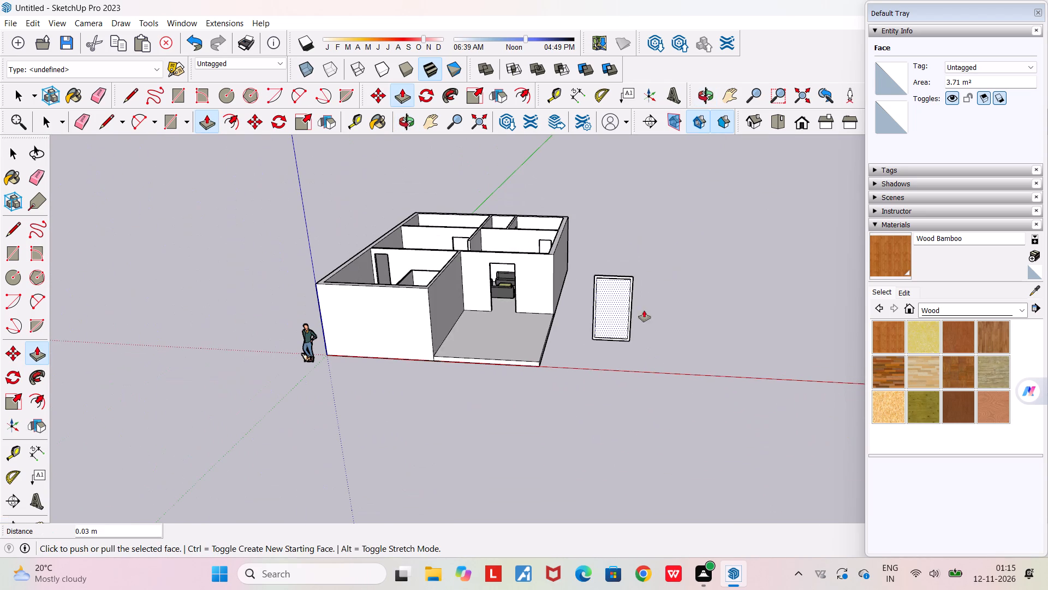
{"action": "left_click", "coordinate": [729, 99]}
{"action": "left_click_drag", "start_coordinate": [620, 165], "coordinate": [571, 172]}
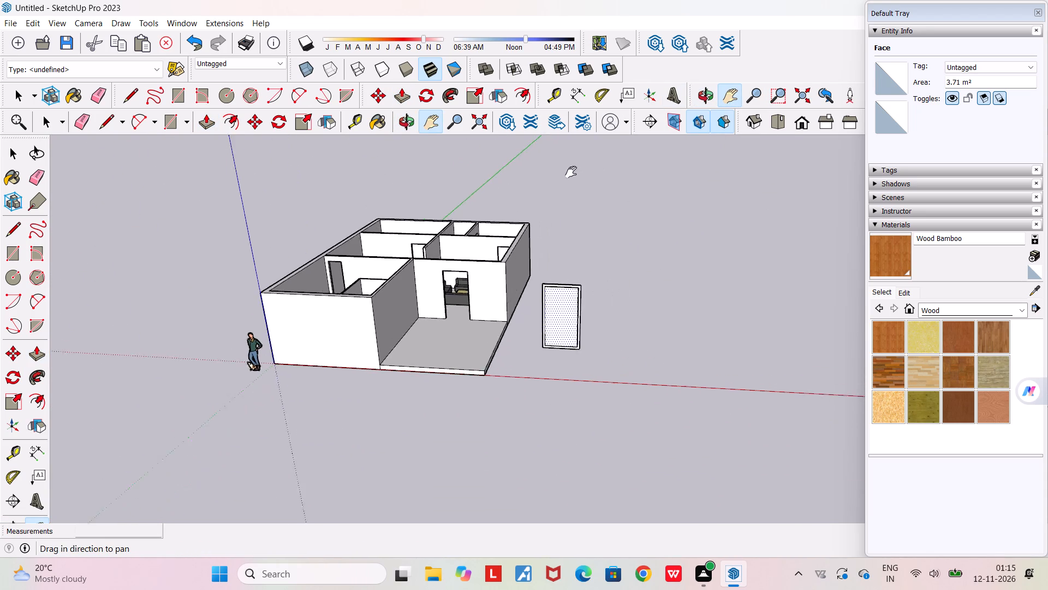
{"action": "left_click_drag", "start_coordinate": [571, 172], "coordinate": [348, 167]}
{"action": "middle_click_drag", "start_coordinate": [434, 385], "coordinate": [644, 370]}
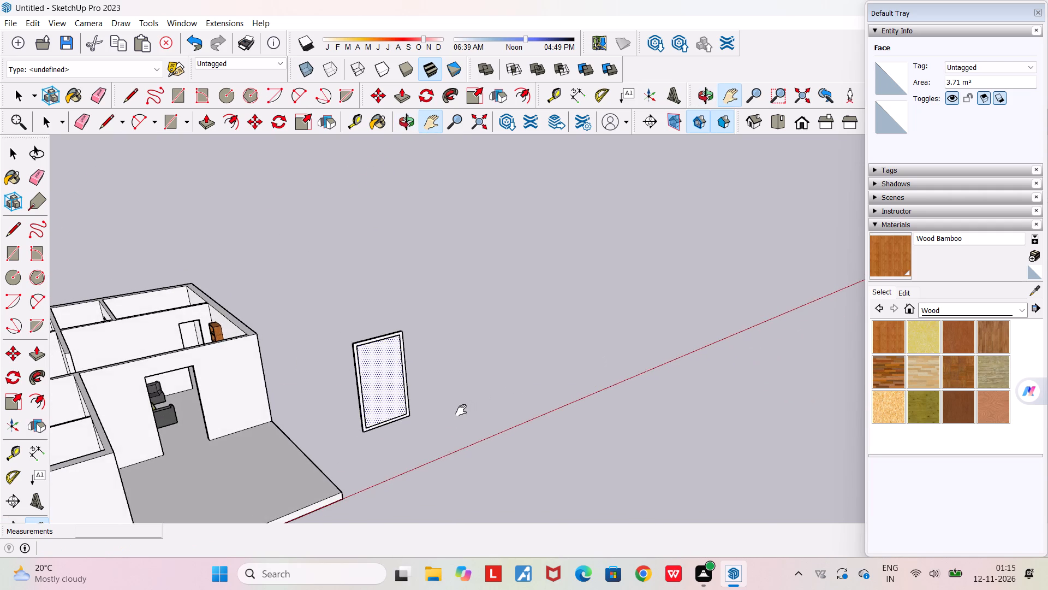
{"action": "scroll", "coordinate": [461, 410], "scroll_direction": "up", "scroll_amount": 4}
{"action": "key", "text": "space"}
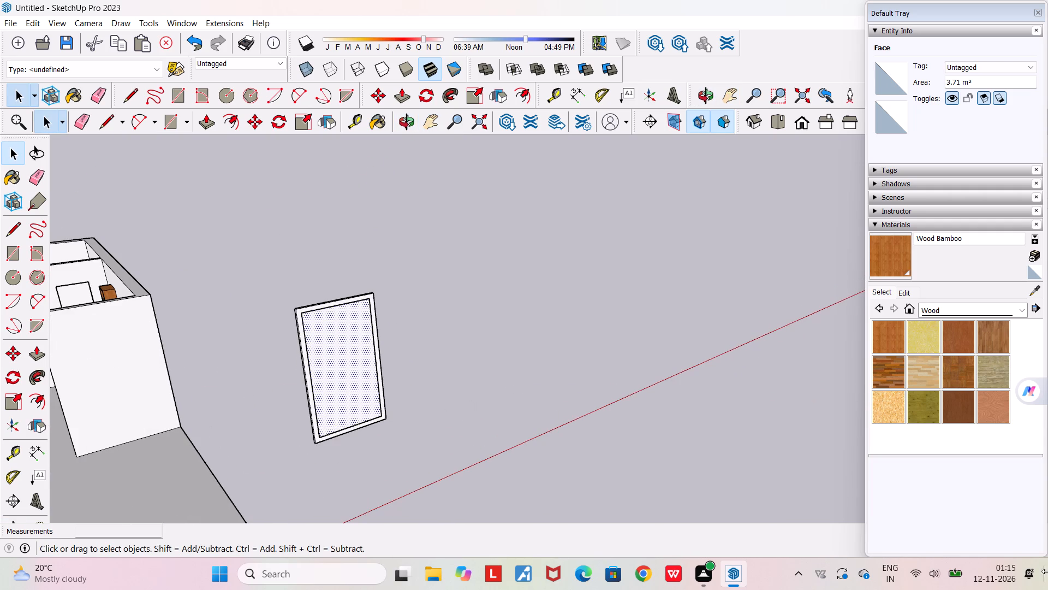
{"action": "left_click_drag", "start_coordinate": [224, 243], "coordinate": [459, 462]}
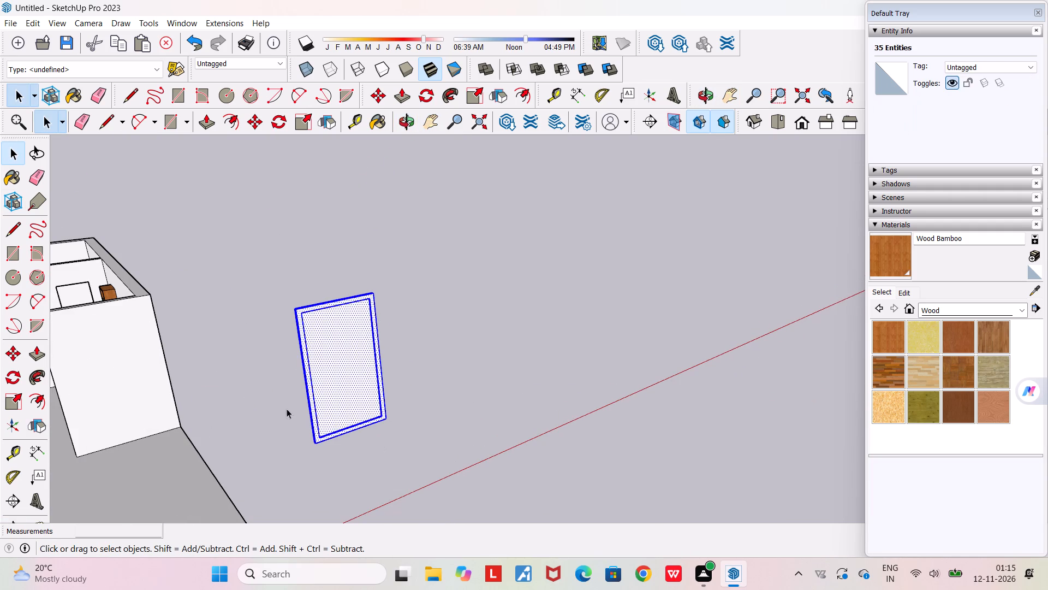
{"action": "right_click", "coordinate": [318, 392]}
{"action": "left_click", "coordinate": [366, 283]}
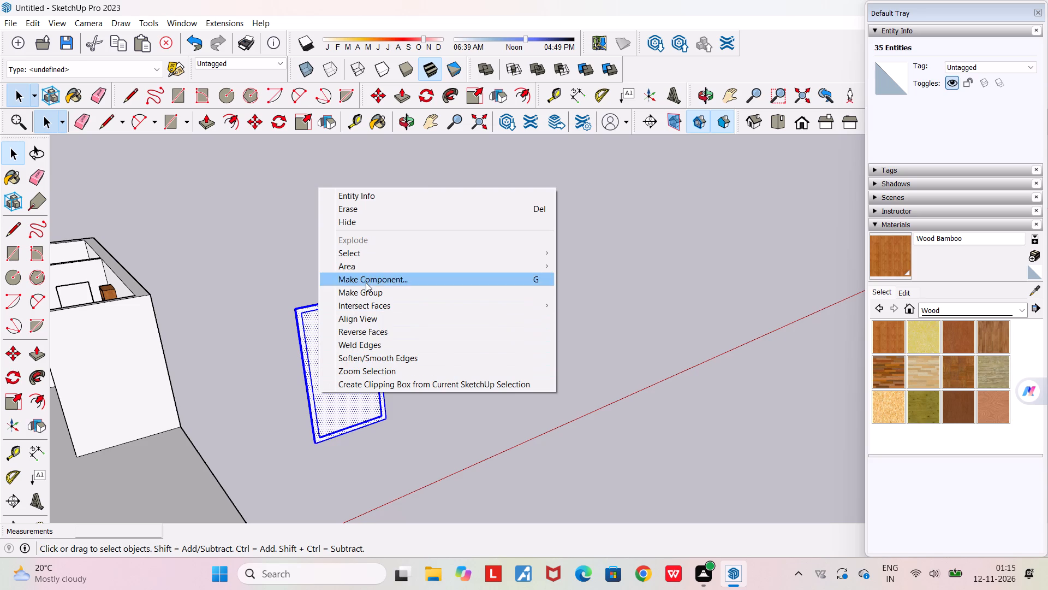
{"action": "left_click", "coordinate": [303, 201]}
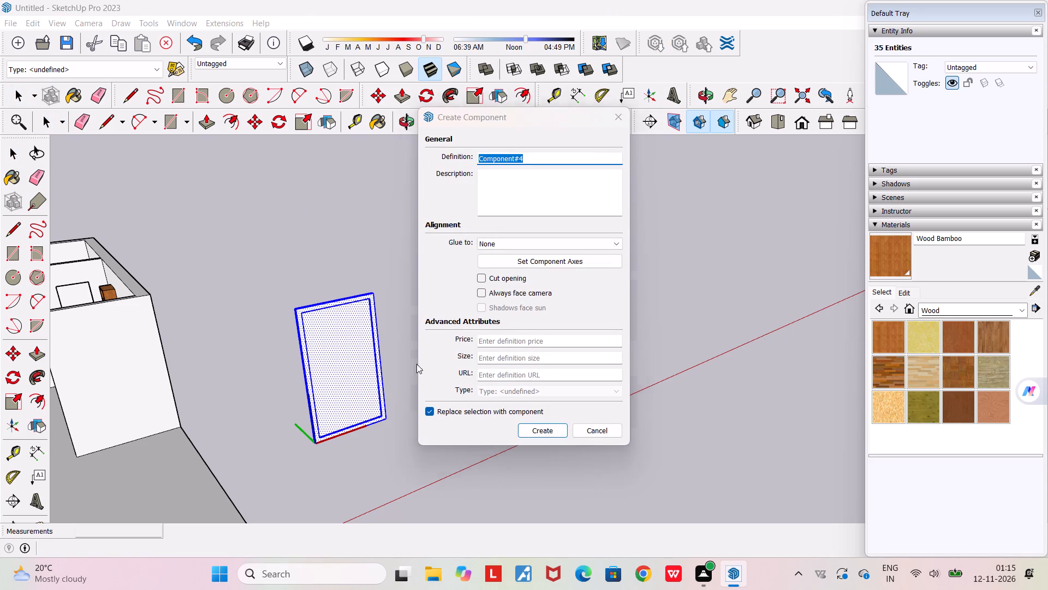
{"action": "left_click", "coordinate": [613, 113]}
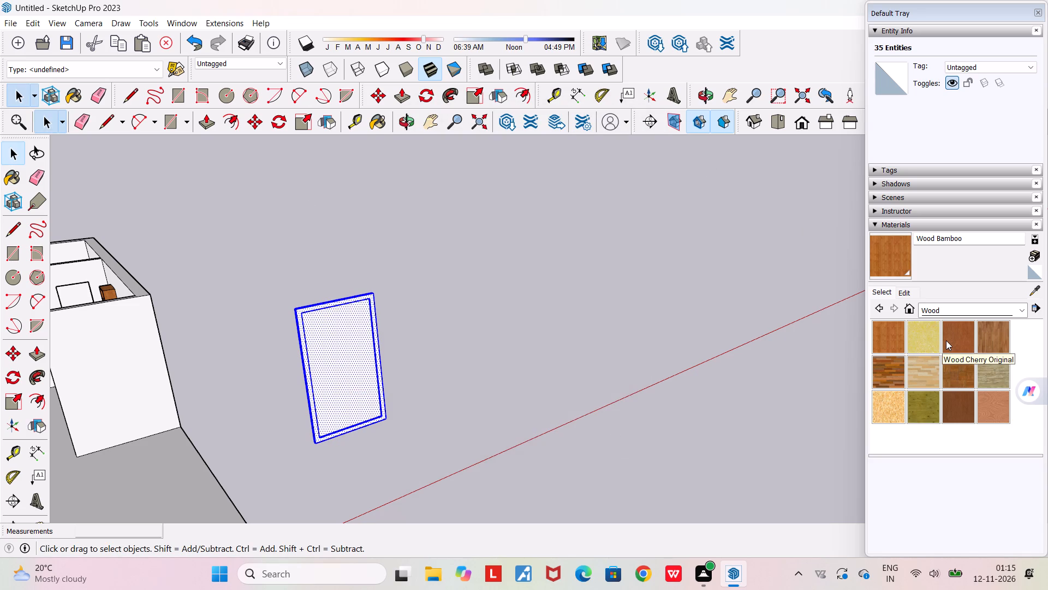
Paint the whole selected door panel with the Wood Cherry Original material and clear the selection.
{"action": "left_click", "coordinate": [946, 339]}
{"action": "left_click", "coordinate": [362, 355]}
{"action": "scroll", "coordinate": [323, 324], "scroll_direction": "up", "scroll_amount": 5}
{"action": "scroll", "coordinate": [322, 323], "scroll_direction": "down", "scroll_amount": 3}
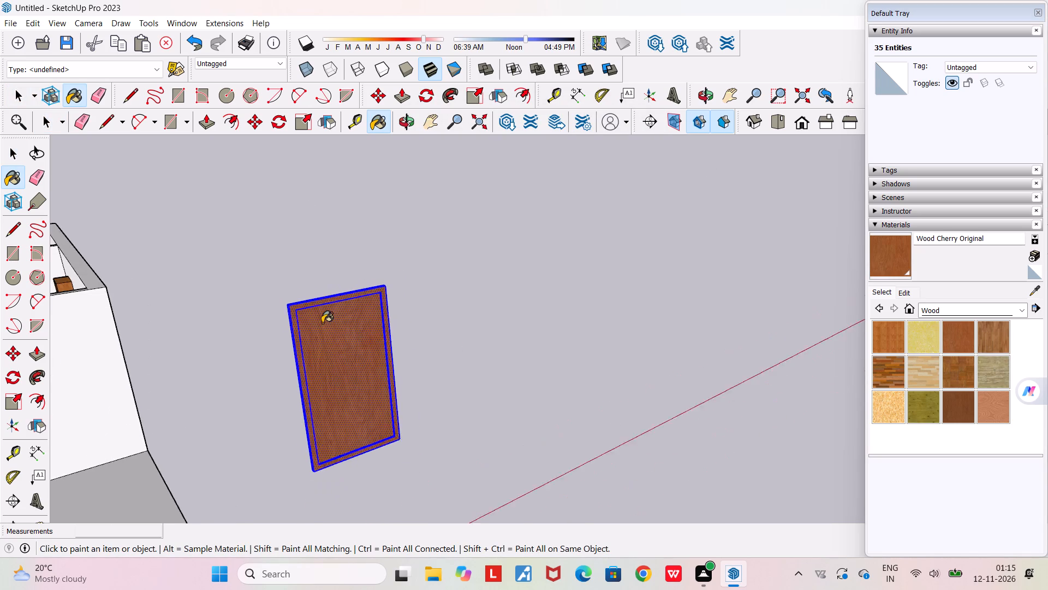
{"action": "scroll", "coordinate": [322, 323], "scroll_direction": "down", "scroll_amount": 2}
{"action": "middle_click_drag", "start_coordinate": [322, 374], "coordinate": [502, 323]}
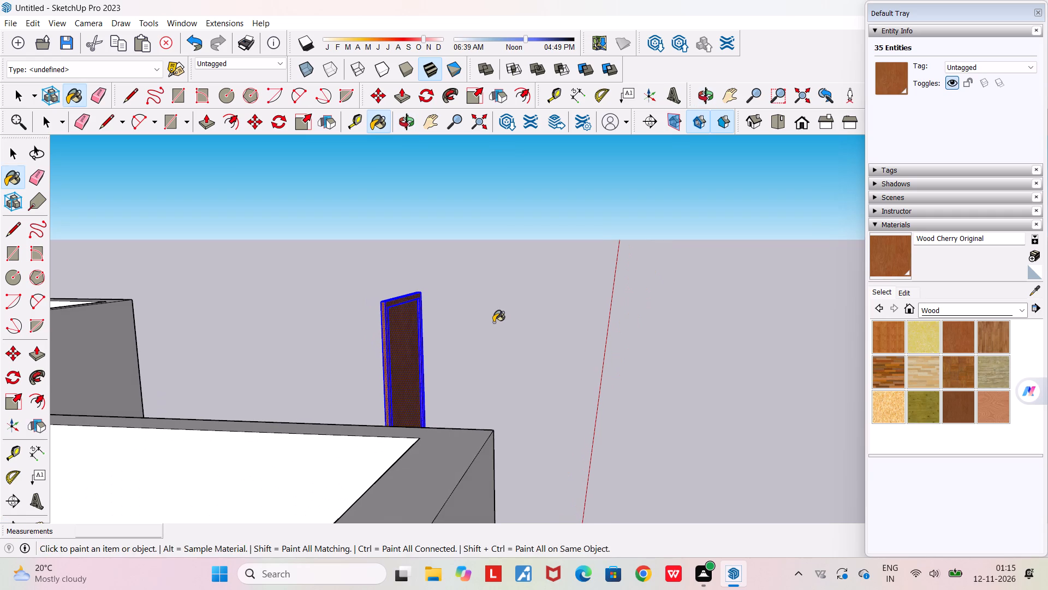
{"action": "key", "text": "space"}
{"action": "left_click", "coordinate": [448, 347]}
Examine the painted door panel from low and high angles.
{"action": "scroll", "coordinate": [431, 341], "scroll_direction": "up", "scroll_amount": 4}
{"action": "middle_click_drag", "start_coordinate": [431, 339], "coordinate": [237, 226]}
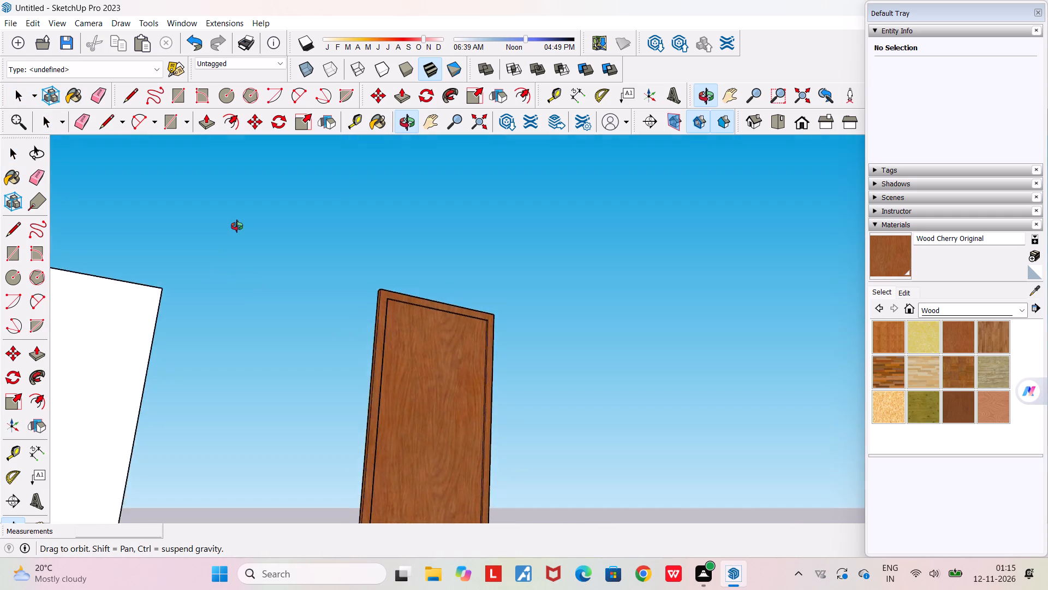
{"action": "middle_click_drag", "start_coordinate": [237, 226], "coordinate": [218, 432]}
{"action": "scroll", "coordinate": [218, 432], "scroll_direction": "down", "scroll_amount": 5}
{"action": "scroll", "coordinate": [350, 389], "scroll_direction": "up", "scroll_amount": 1}
{"action": "middle_click_drag", "start_coordinate": [348, 398], "coordinate": [342, 416]}
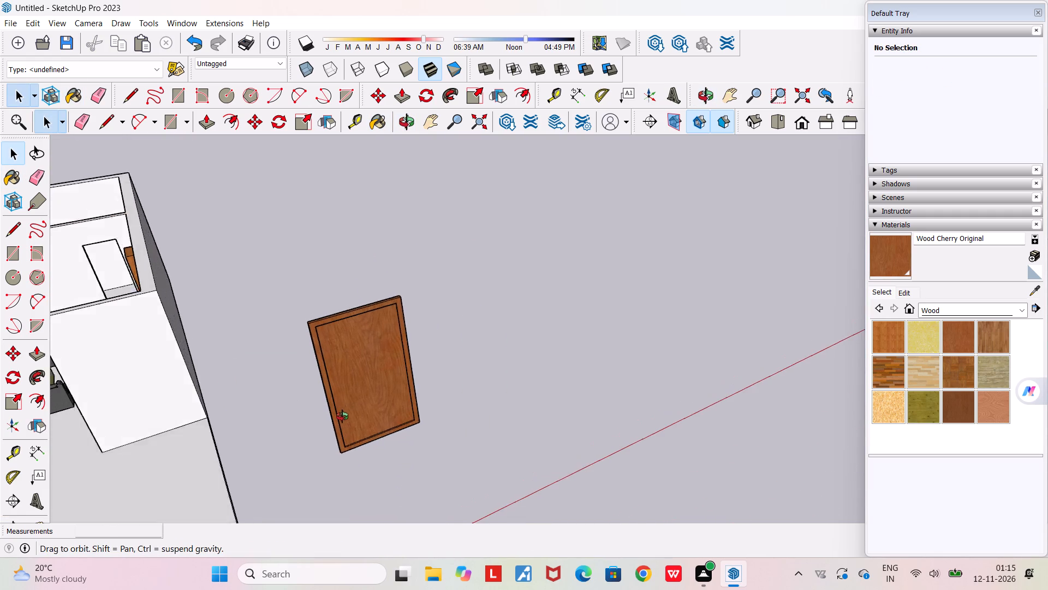
{"action": "middle_click_drag", "start_coordinate": [342, 416], "coordinate": [332, 493]}
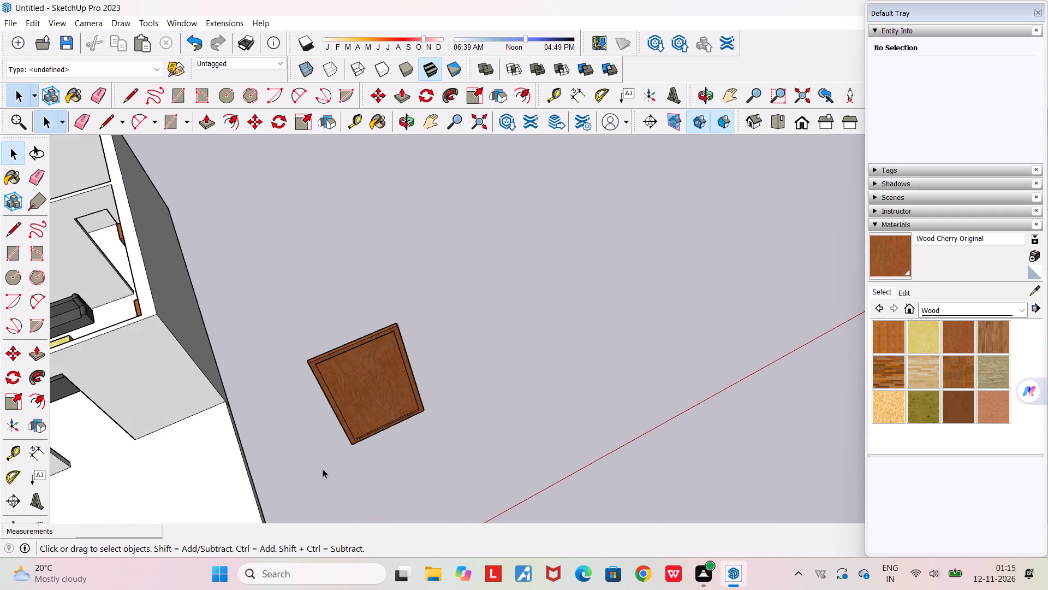
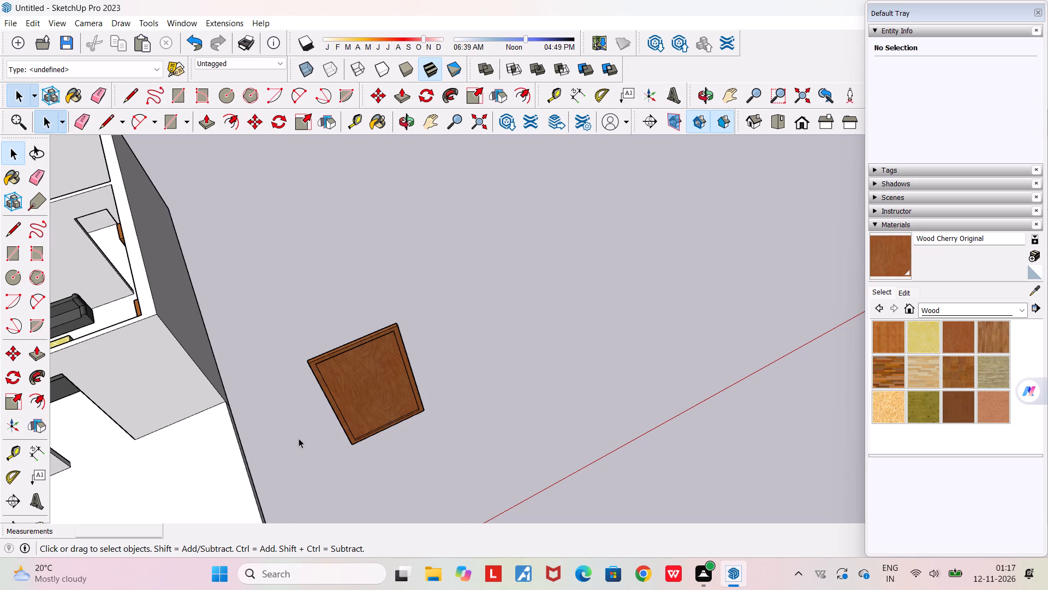
Select the whole painted door panel beside the house and make it a component.
{"action": "scroll", "coordinate": [300, 429], "scroll_direction": "down", "scroll_amount": 7}
{"action": "middle_click_drag", "start_coordinate": [314, 453], "coordinate": [302, 327]}
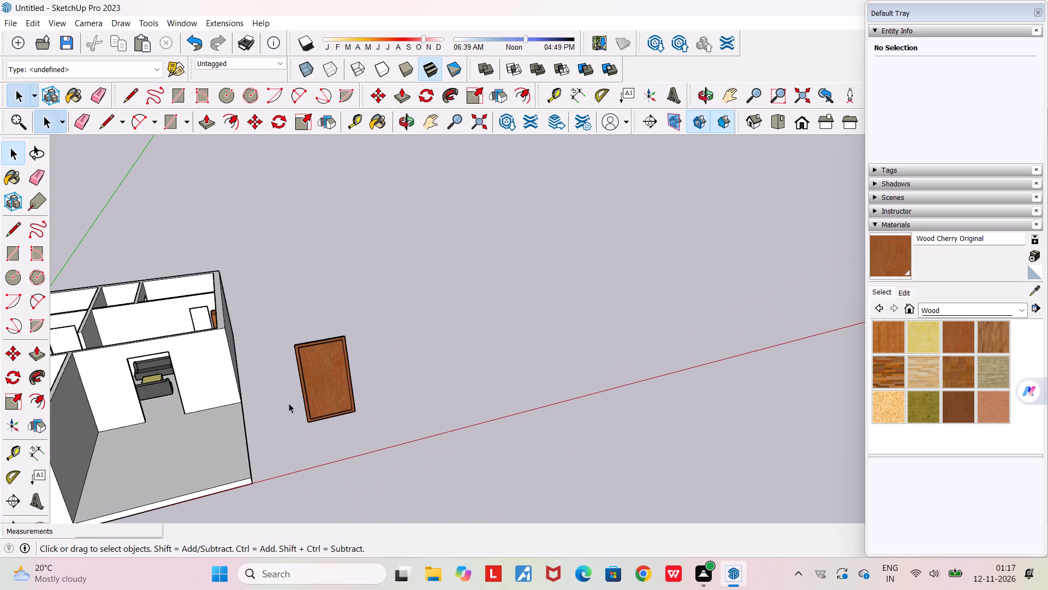
{"action": "left_click_drag", "start_coordinate": [275, 307], "coordinate": [382, 437]}
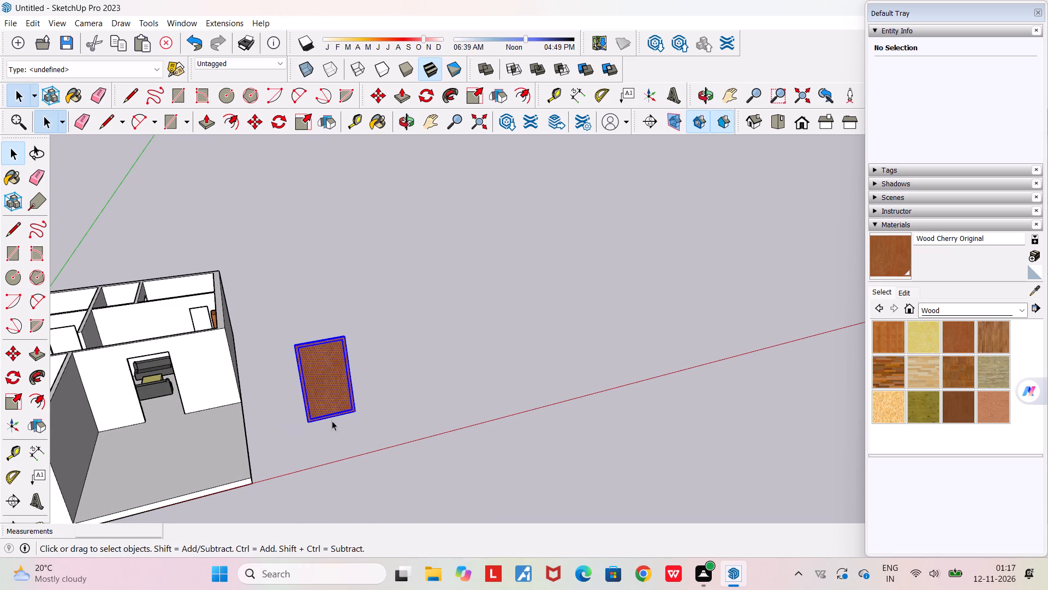
{"action": "right_click", "coordinate": [319, 397]}
{"action": "left_click", "coordinate": [370, 286]}
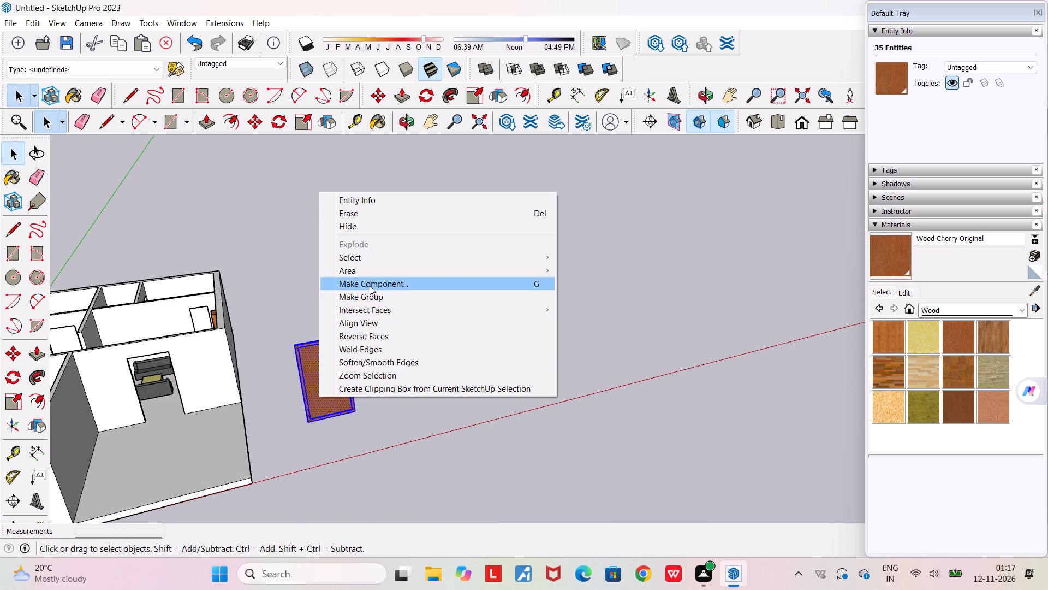
{"action": "left_click", "coordinate": [529, 428]}
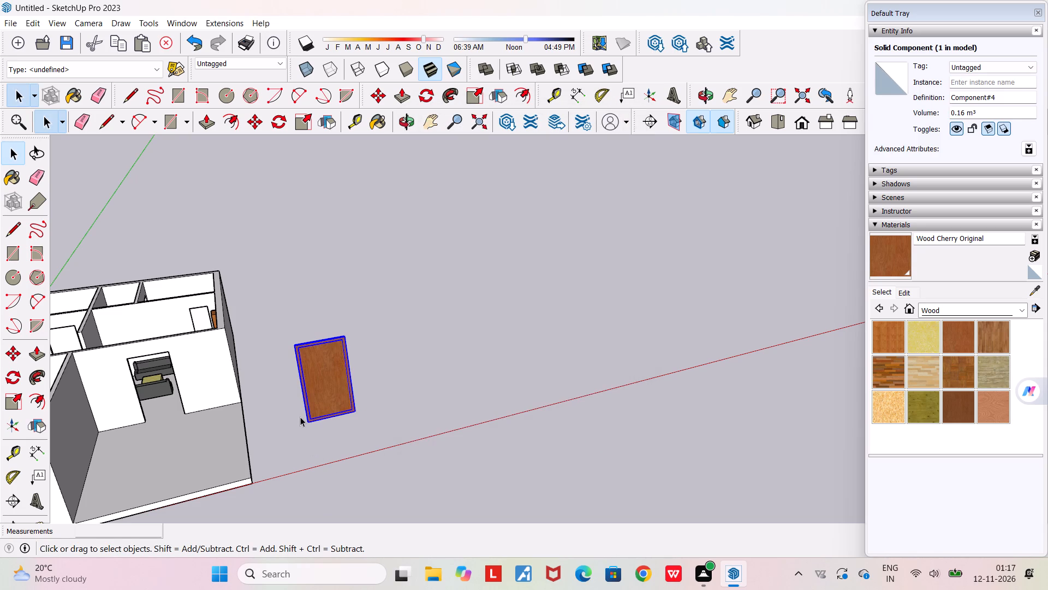
Move the door component by its bottom corner about 5.31 m onto the bottom corner of the house's front doorway.
{"action": "key", "text": "m"}
{"action": "left_click", "coordinate": [307, 427]}
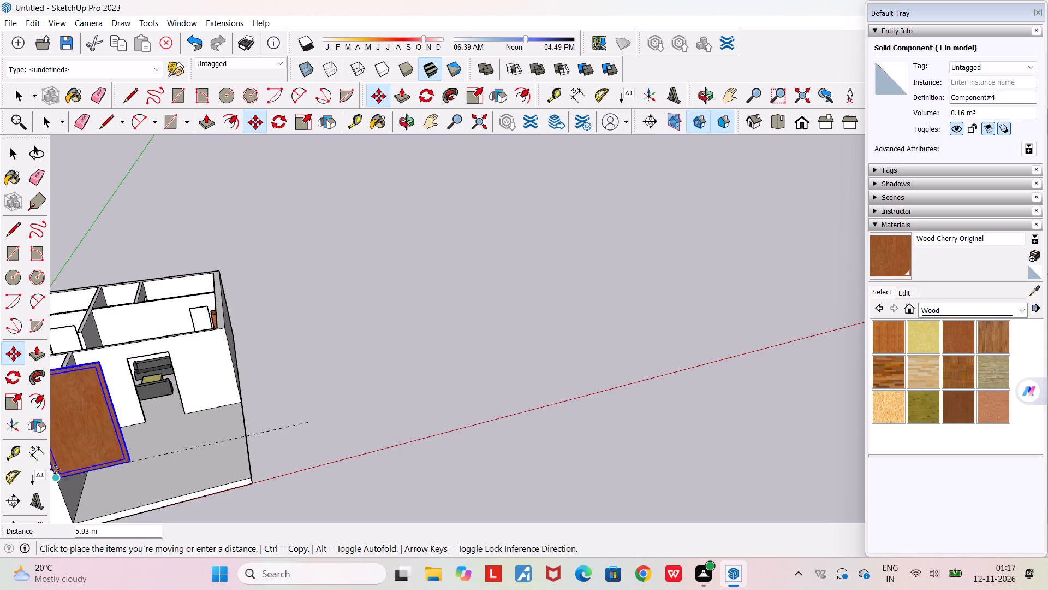
{"action": "scroll", "coordinate": [109, 438], "scroll_direction": "up", "scroll_amount": 13}
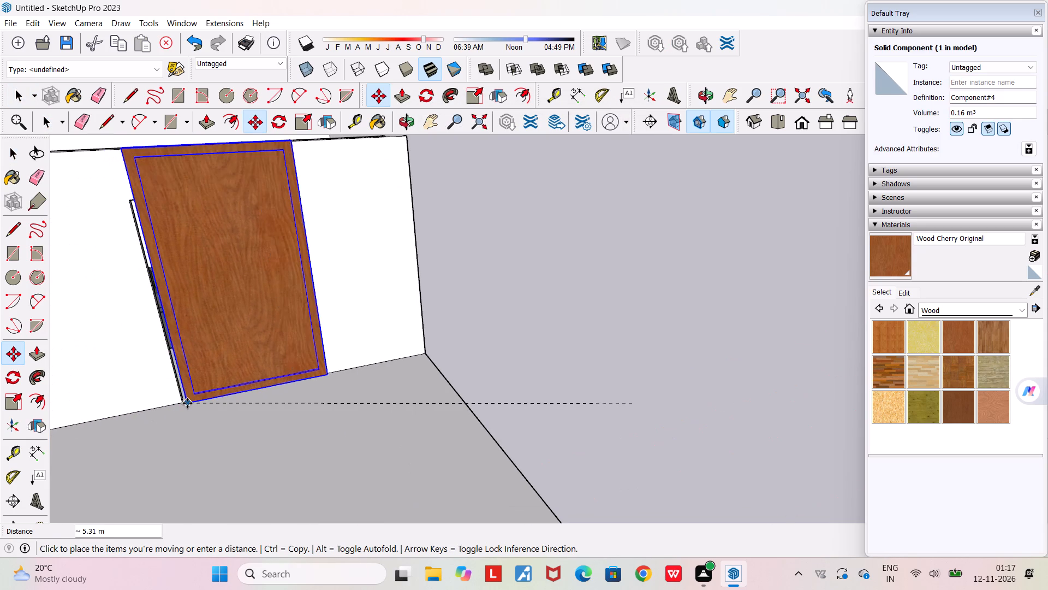
{"action": "left_click", "coordinate": [183, 403]}
Scale the door along red and green by about 0.74, 2.20 so its side edge meets the front doorway's side.
{"action": "scroll", "coordinate": [183, 403], "scroll_direction": "down", "scroll_amount": 6}
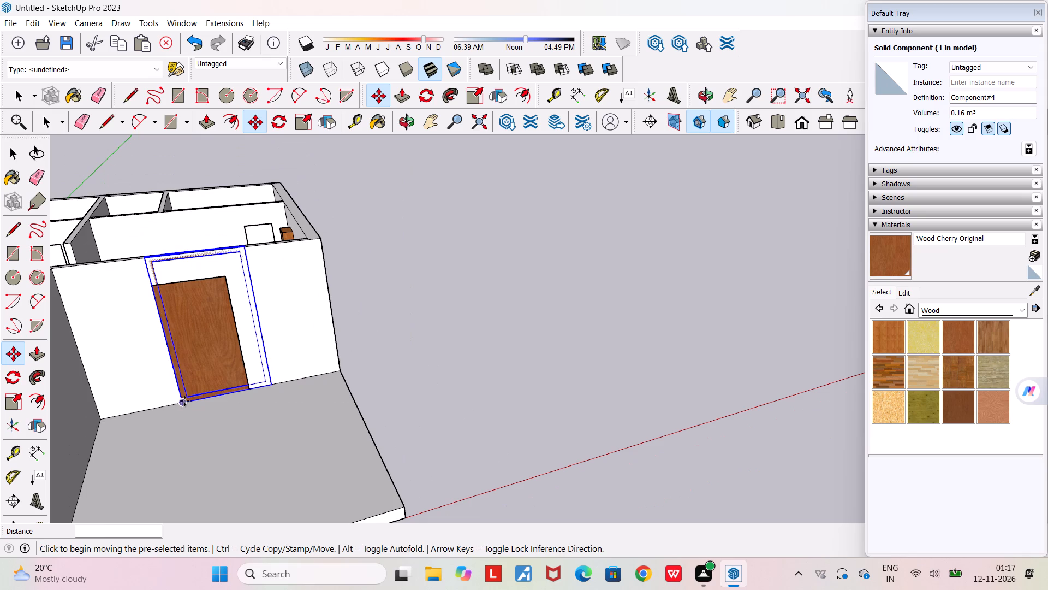
{"action": "left_click", "coordinate": [21, 406]}
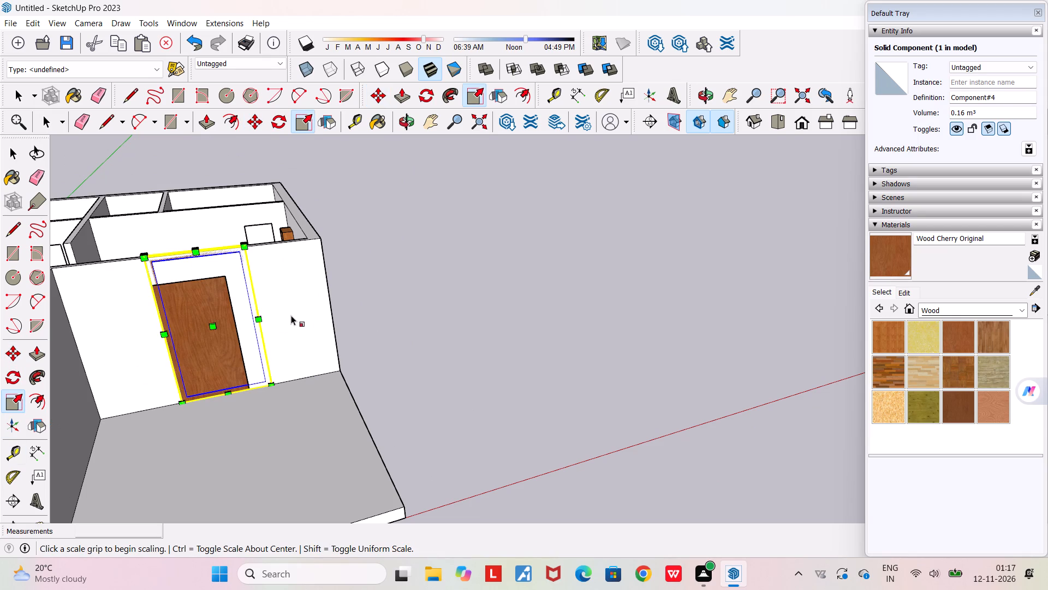
{"action": "scroll", "coordinate": [259, 316], "scroll_direction": "up", "scroll_amount": 4}
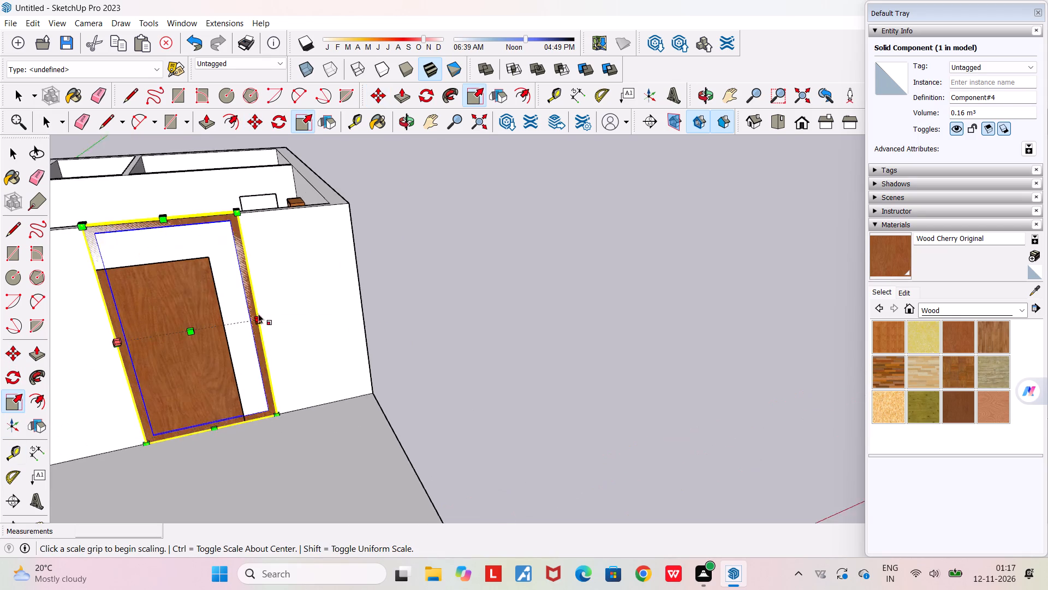
{"action": "scroll", "coordinate": [258, 314], "scroll_direction": "up", "scroll_amount": 7}
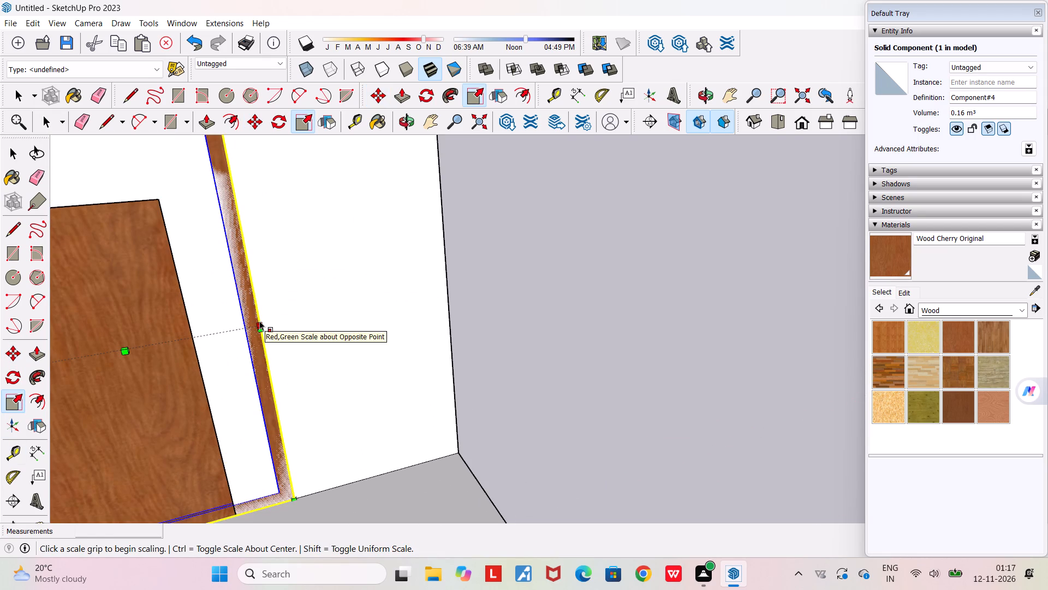
{"action": "left_click", "coordinate": [259, 321]}
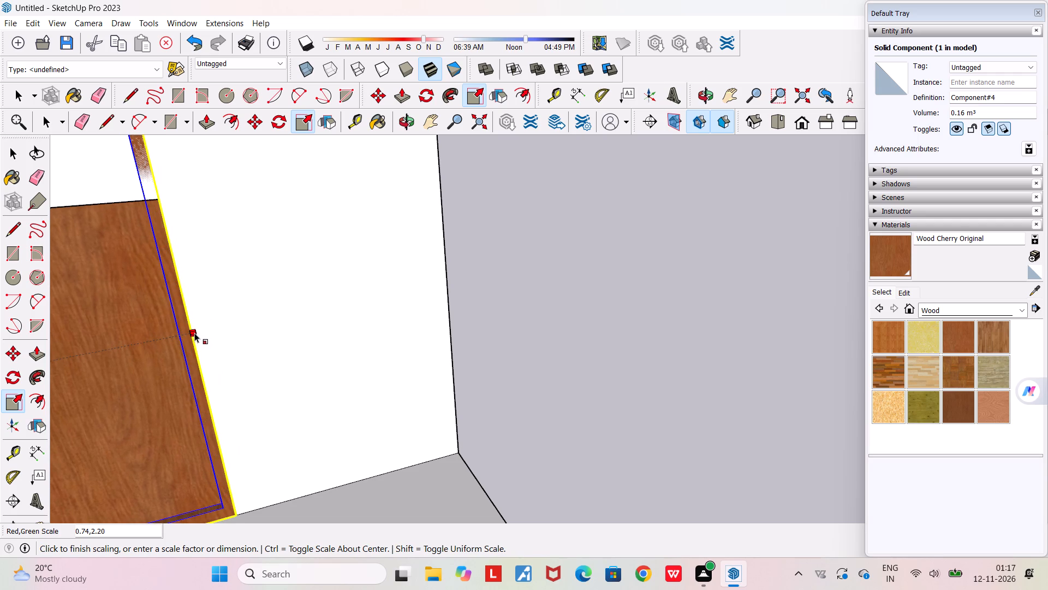
{"action": "left_click", "coordinate": [194, 333]}
Scale the door's height along blue by about 0.82 down to the top edge of the front doorway.
{"action": "scroll", "coordinate": [170, 342], "scroll_direction": "down", "scroll_amount": 10}
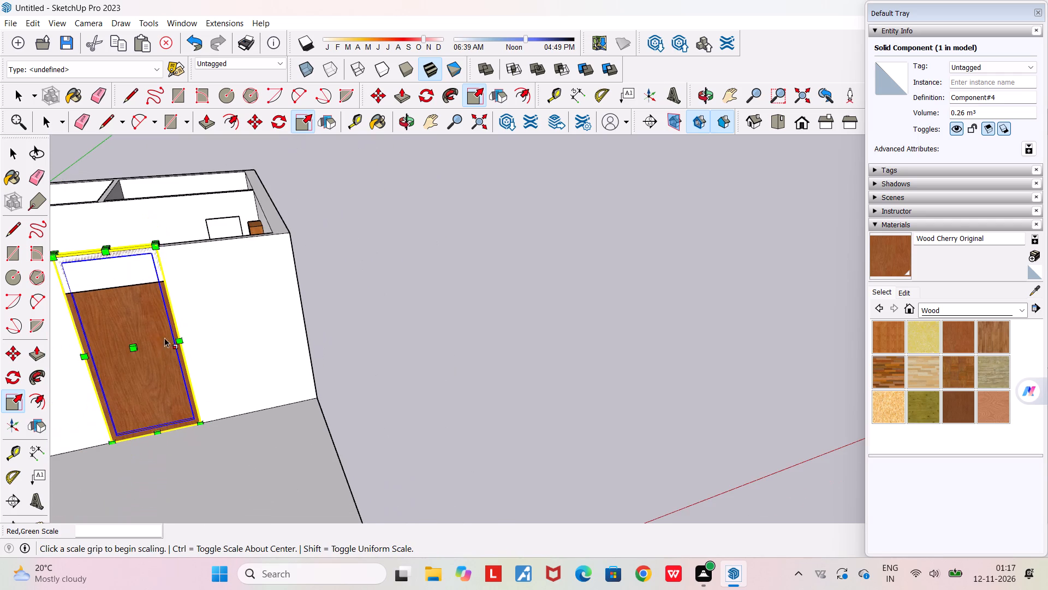
{"action": "scroll", "coordinate": [110, 246], "scroll_direction": "up", "scroll_amount": 9}
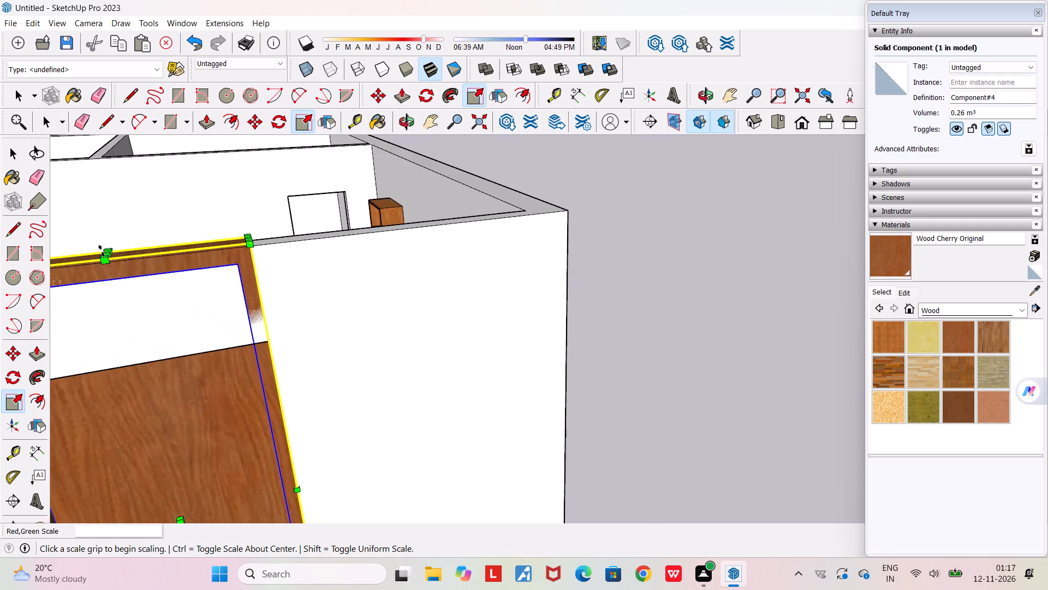
{"action": "scroll", "coordinate": [102, 251], "scroll_direction": "up", "scroll_amount": 5}
{"action": "left_click", "coordinate": [119, 262]}
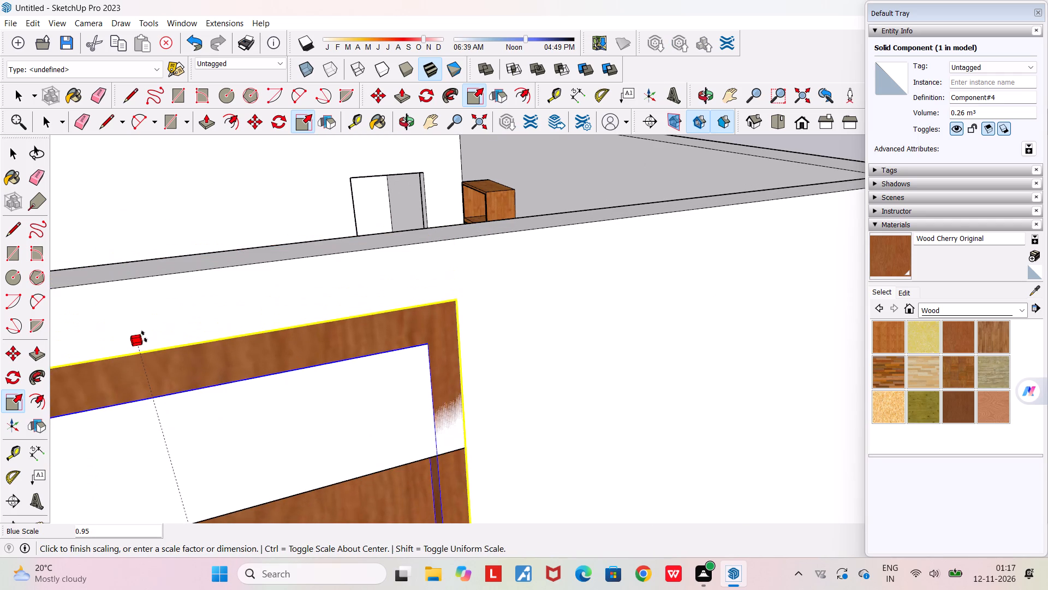
{"action": "scroll", "coordinate": [175, 421], "scroll_direction": "down", "scroll_amount": 8}
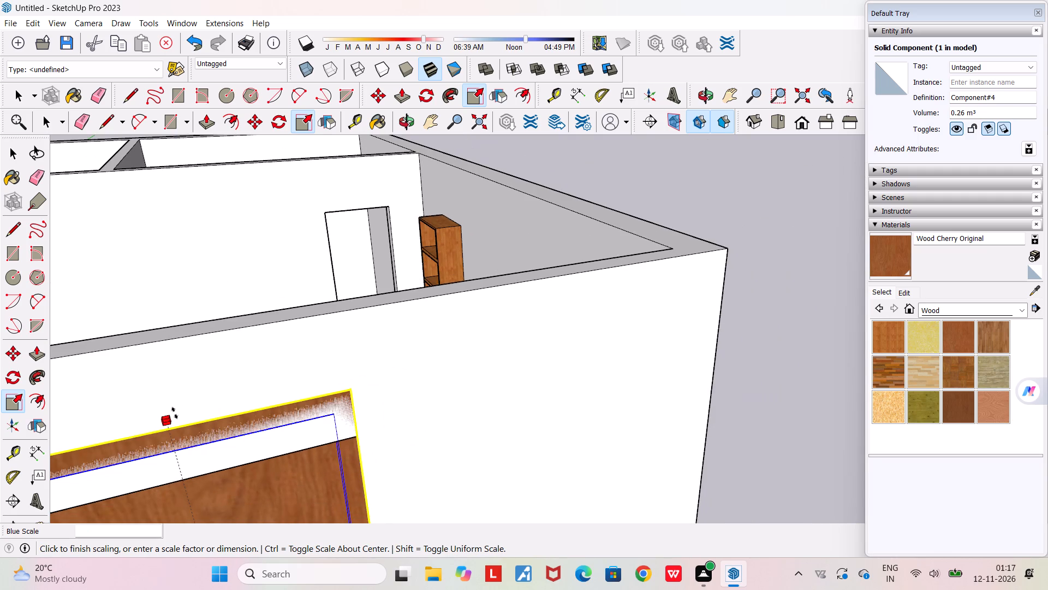
{"action": "scroll", "coordinate": [175, 413], "scroll_direction": "down", "scroll_amount": 4}
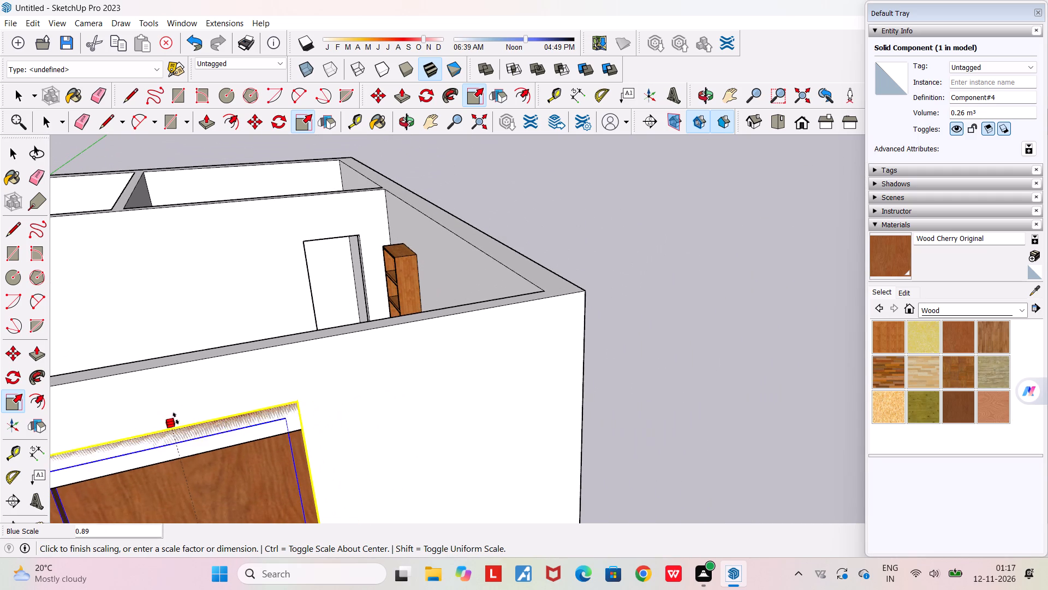
{"action": "left_click", "coordinate": [192, 452]}
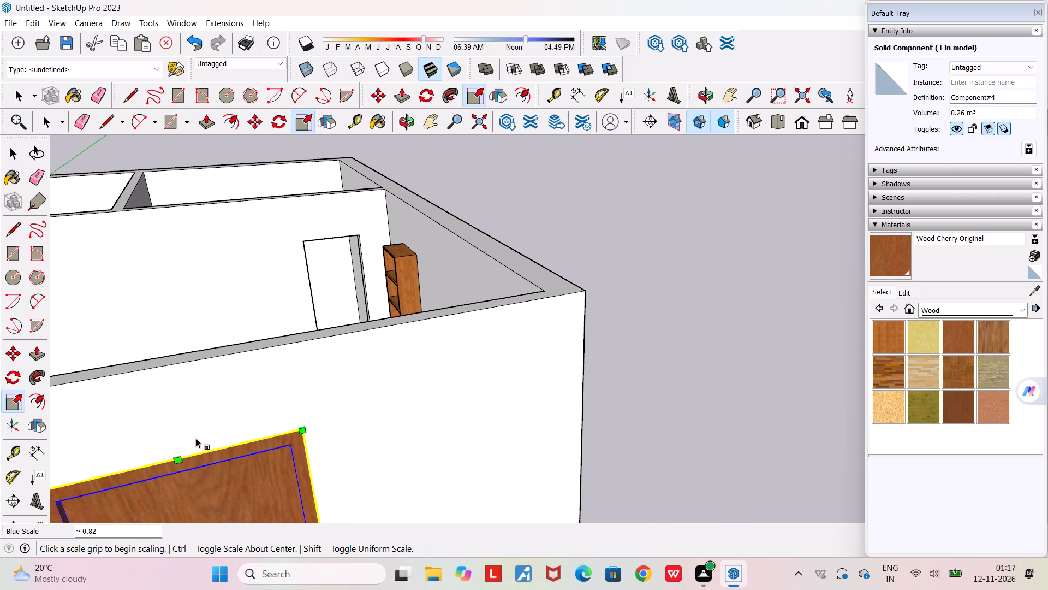
Examine how the scaled door fits the front doorway, from its top edge to the floor.
{"action": "scroll", "coordinate": [201, 414], "scroll_direction": "down", "scroll_amount": 5}
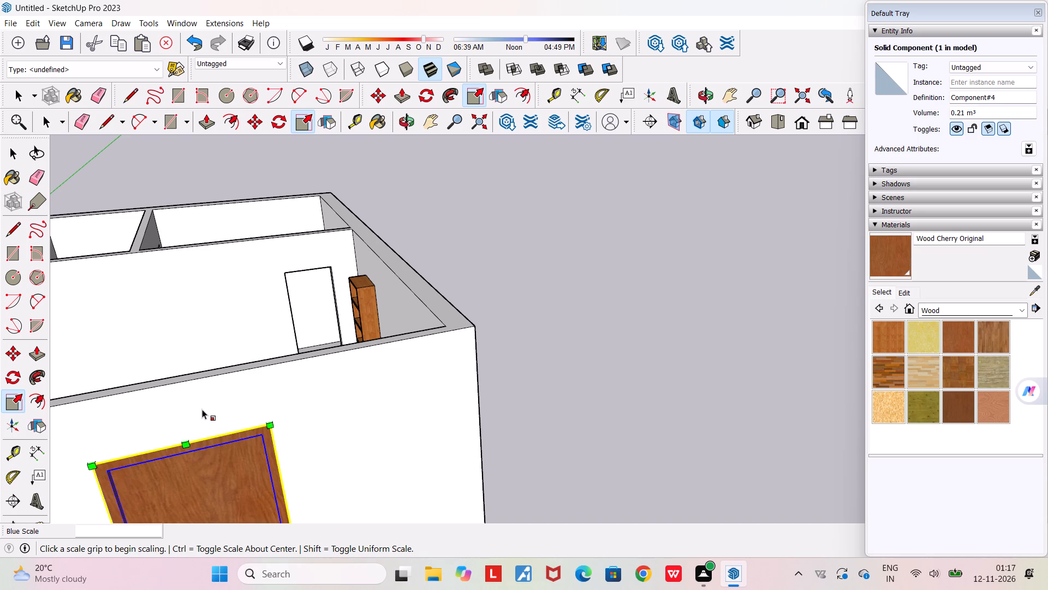
{"action": "scroll", "coordinate": [200, 403], "scroll_direction": "down", "scroll_amount": 13}
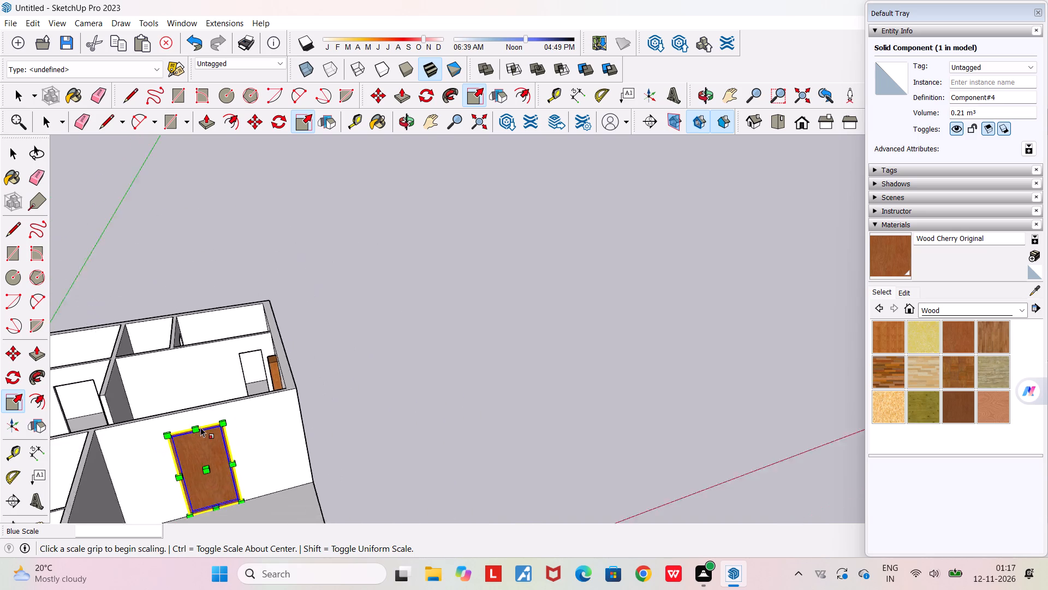
{"action": "scroll", "coordinate": [200, 427], "scroll_direction": "down", "scroll_amount": 8}
{"action": "scroll", "coordinate": [209, 520], "scroll_direction": "up", "scroll_amount": 6}
{"action": "scroll", "coordinate": [192, 457], "scroll_direction": "up", "scroll_amount": 12}
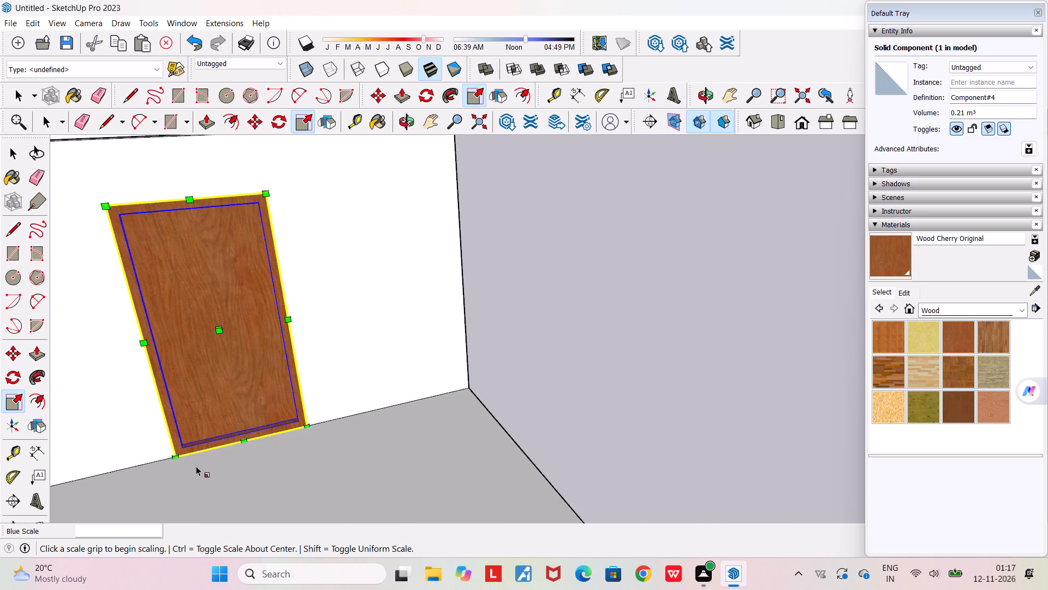
{"action": "scroll", "coordinate": [196, 471], "scroll_direction": "up", "scroll_amount": 6}
{"action": "scroll", "coordinate": [196, 467], "scroll_direction": "down", "scroll_amount": 9}
Copy the fitted front door and paste one copy in the open space beside the house.
{"action": "key", "text": "space"}
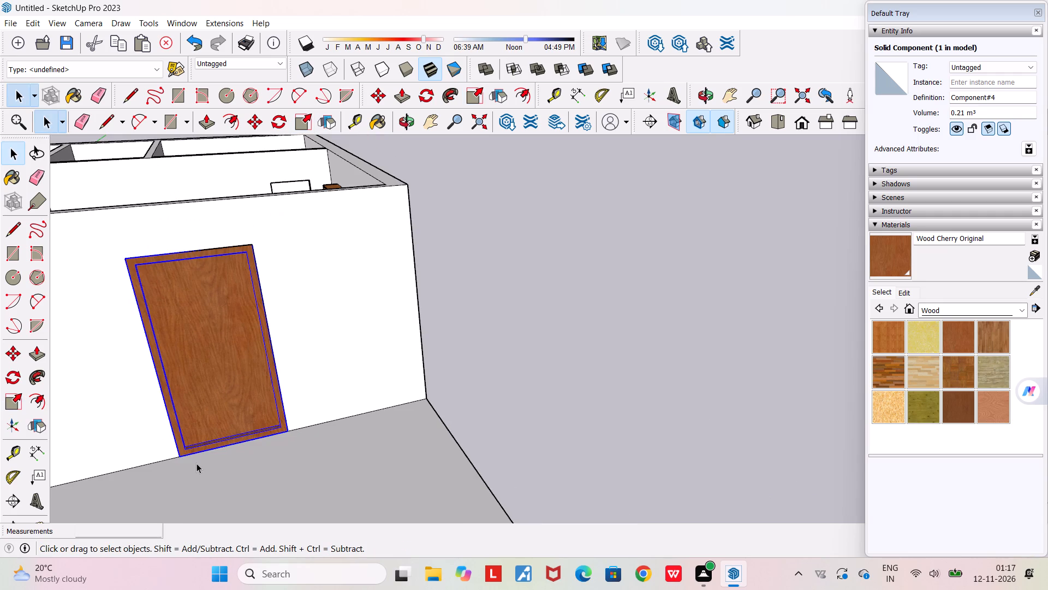
{"action": "left_click", "coordinate": [586, 338]}
{"action": "left_click", "coordinate": [227, 349]}
{"action": "key", "text": "ctrl+c"}
{"action": "scroll", "coordinate": [227, 349], "scroll_direction": "down", "scroll_amount": 6}
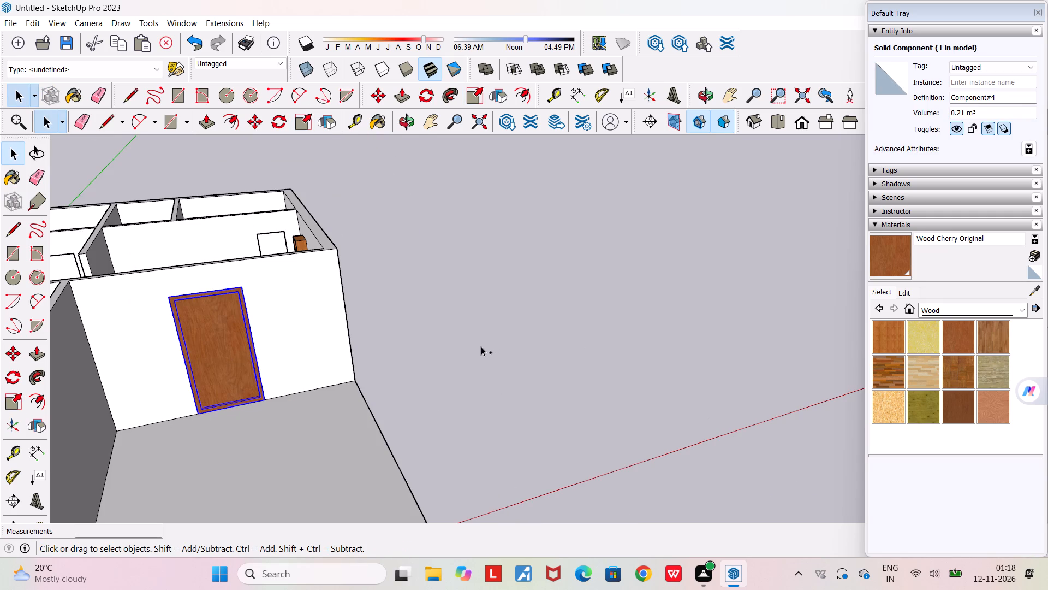
{"action": "key", "text": "ctrl+v"}
{"action": "left_click", "coordinate": [453, 353]}
Paste two more copies of the door in a row beside the first copy.
{"action": "middle_click_drag", "start_coordinate": [369, 381], "coordinate": [320, 479]}
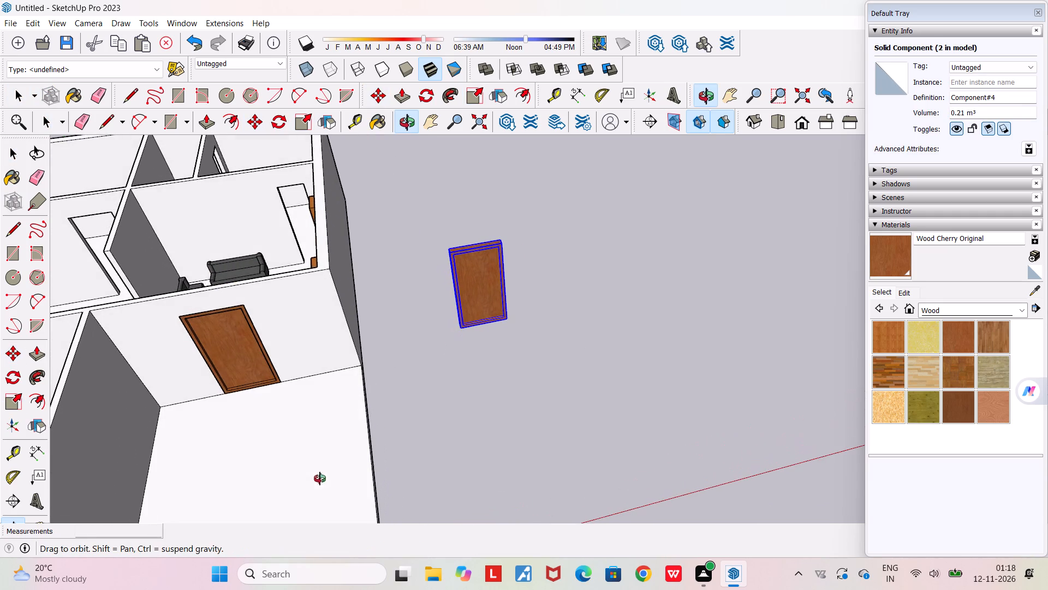
{"action": "middle_click_drag", "start_coordinate": [320, 479], "coordinate": [320, 477]}
{"action": "scroll", "coordinate": [416, 306], "scroll_direction": "down", "scroll_amount": 6}
{"action": "middle_click_drag", "start_coordinate": [287, 371], "coordinate": [261, 349]}
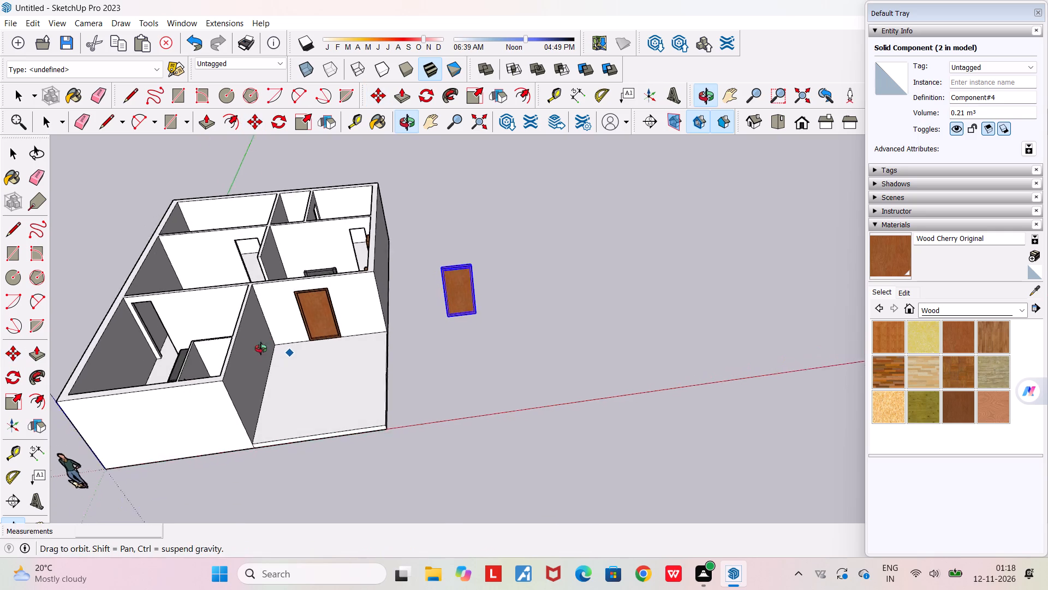
{"action": "middle_click_drag", "start_coordinate": [261, 349], "coordinate": [233, 343]}
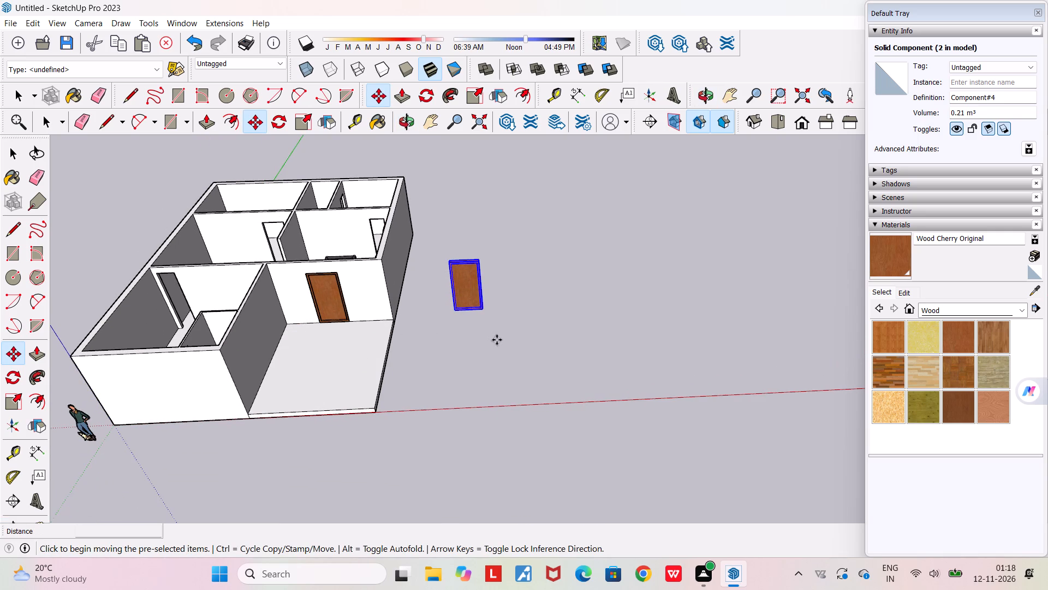
{"action": "key", "text": "ctrl+v"}
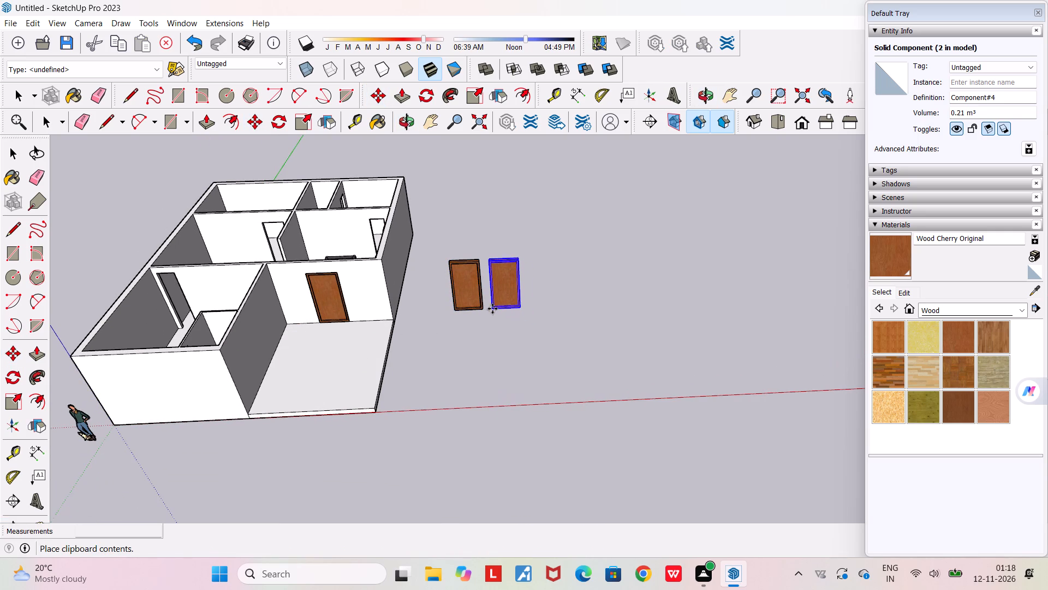
{"action": "left_click", "coordinate": [492, 308]}
{"action": "key", "text": "ctrl+v"}
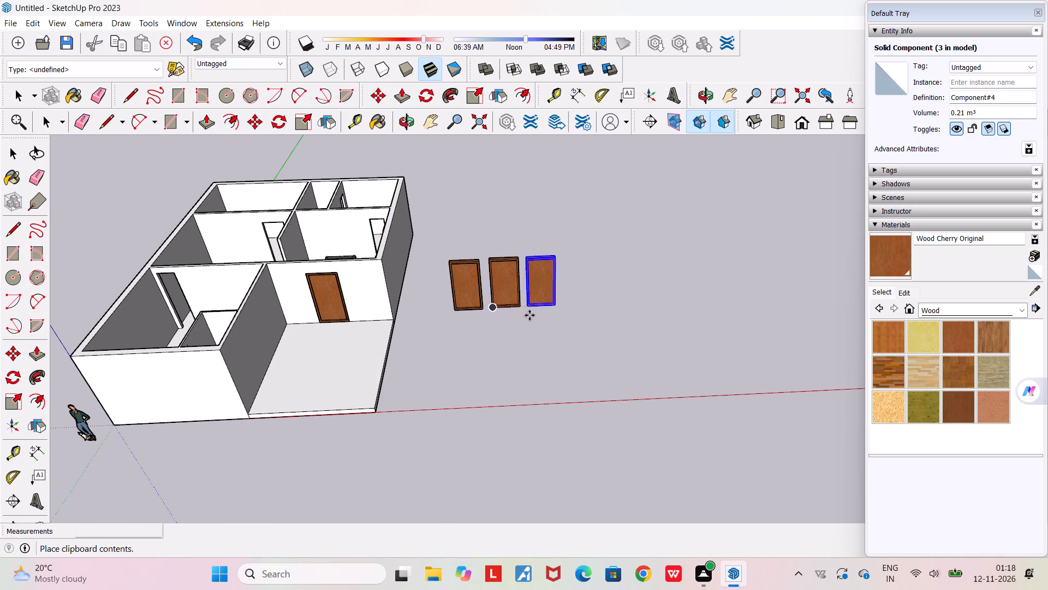
{"action": "left_click", "coordinate": [528, 310]}
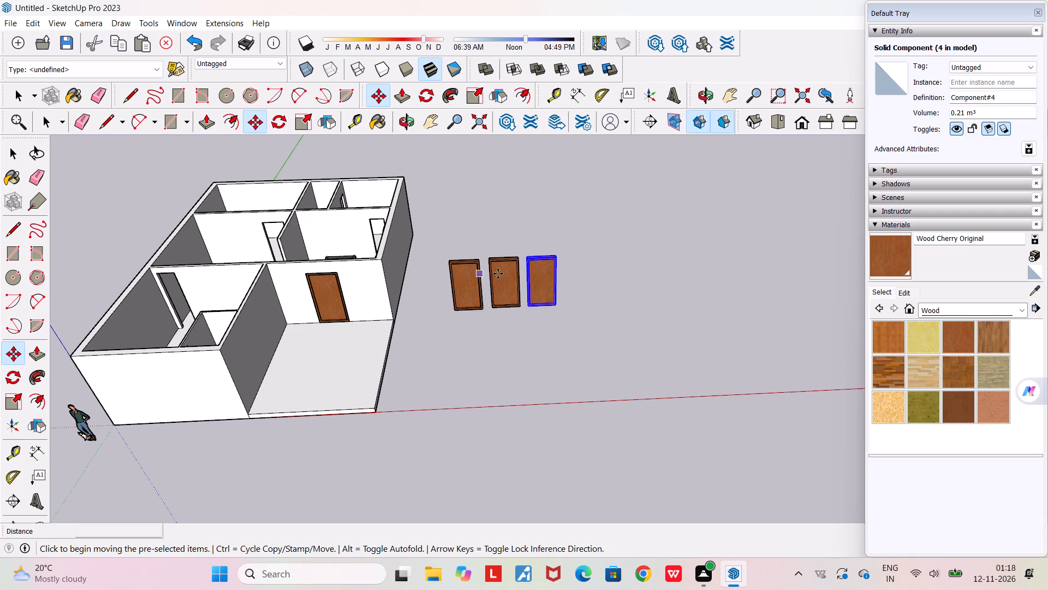
Move the door copy farthest from the house about 1.58 m away from the other two and clear the selection.
{"action": "scroll", "coordinate": [472, 311], "scroll_direction": "up", "scroll_amount": 5}
{"action": "left_click", "coordinate": [491, 310]}
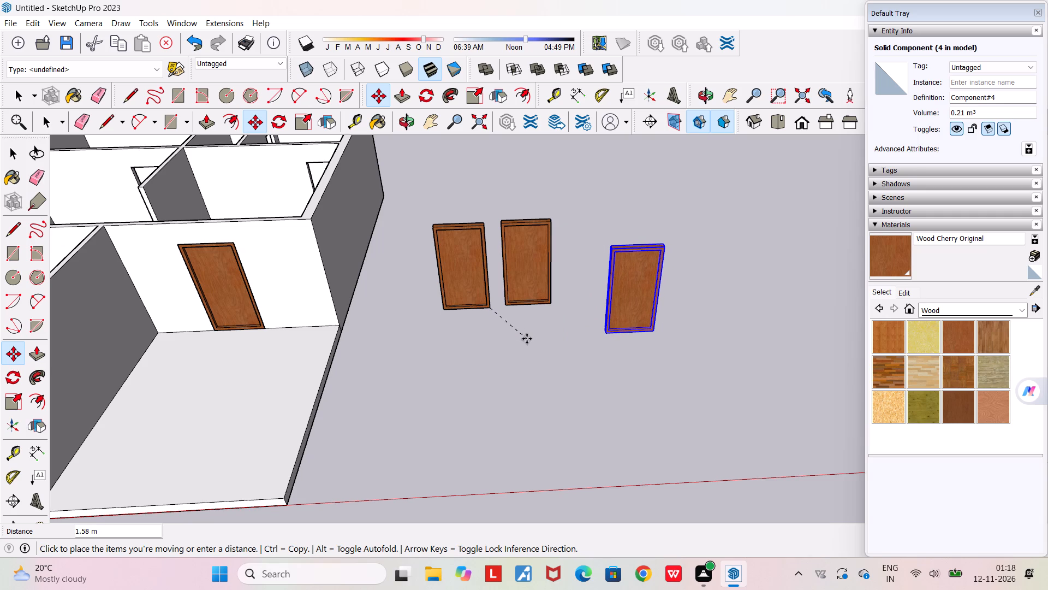
{"action": "left_click", "coordinate": [527, 339]}
{"action": "key", "text": "space"}
{"action": "left_click", "coordinate": [509, 341]}
Move the door copy nearest the house about 5.38 m into the interior doorway beside the wooden shelving unit.
{"action": "left_click", "coordinate": [491, 308]}
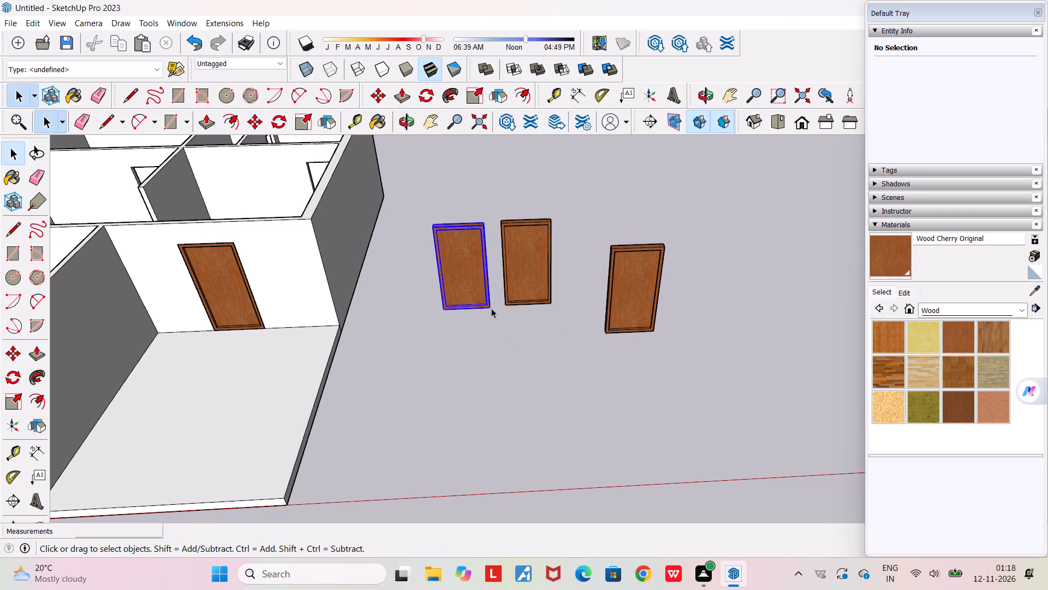
{"action": "key", "text": "m"}
{"action": "left_click", "coordinate": [489, 307]}
{"action": "scroll", "coordinate": [488, 309], "scroll_direction": "down", "scroll_amount": 5}
{"action": "middle_click_drag", "start_coordinate": [334, 285], "coordinate": [481, 300]}
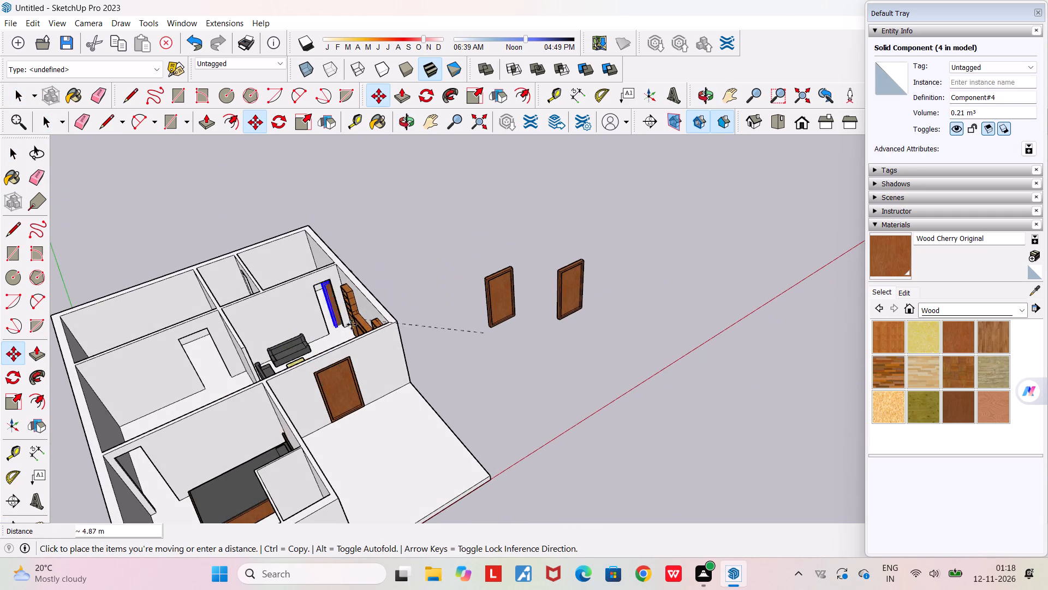
{"action": "scroll", "coordinate": [331, 327], "scroll_direction": "up", "scroll_amount": 20}
{"action": "left_click", "coordinate": [359, 337]}
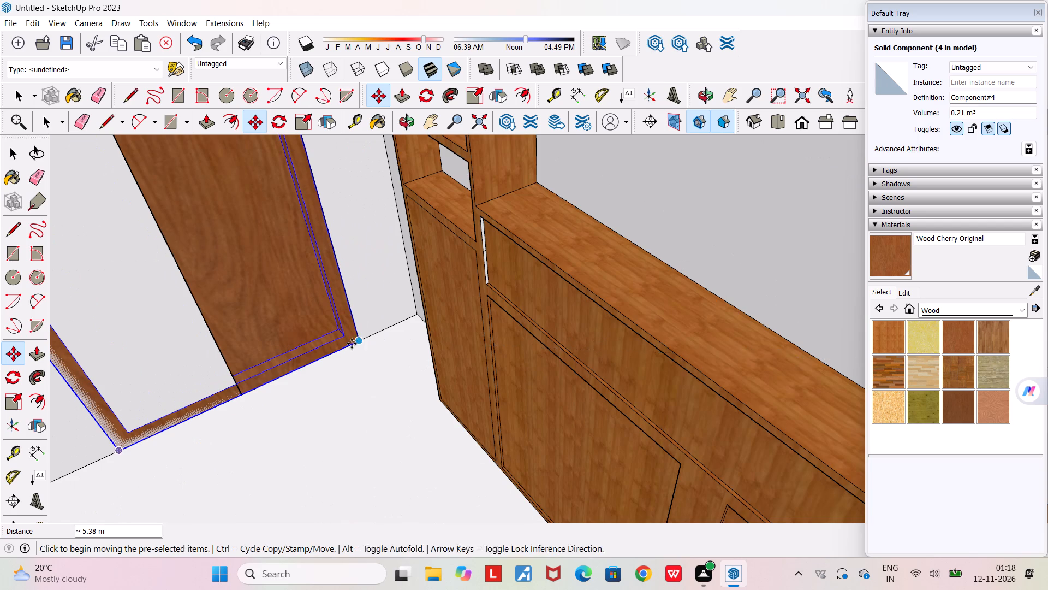
Scale the door copy beside the wooden shelving unit by 0.55 in width and 0.22 in thickness to fit its doorway.
{"action": "scroll", "coordinate": [323, 361], "scroll_direction": "down", "scroll_amount": 6}
{"action": "left_click", "coordinate": [17, 400]}
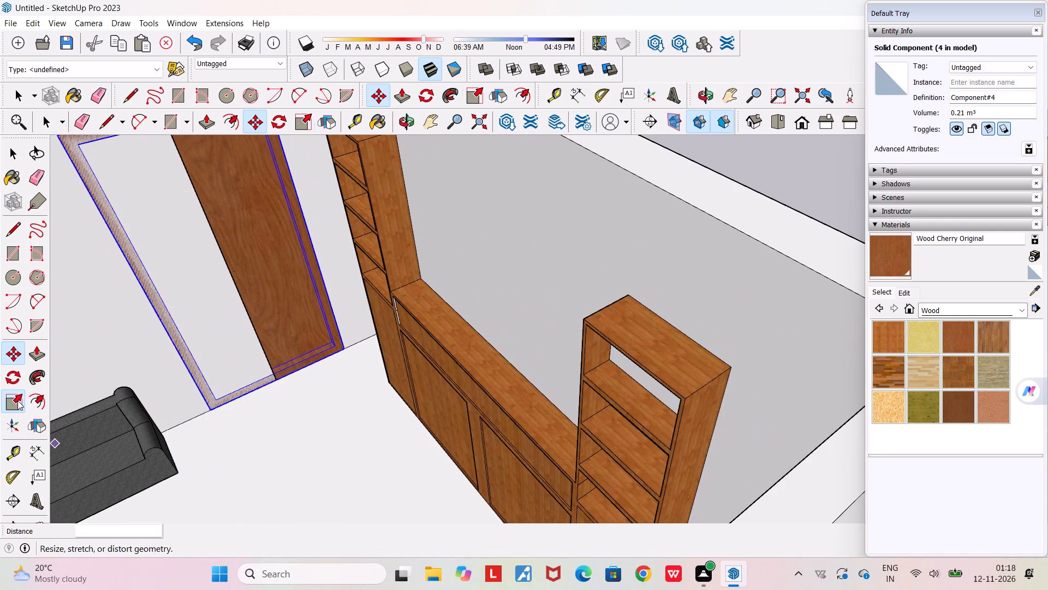
{"action": "scroll", "coordinate": [277, 361], "scroll_direction": "down", "scroll_amount": 6}
{"action": "left_click", "coordinate": [207, 318]}
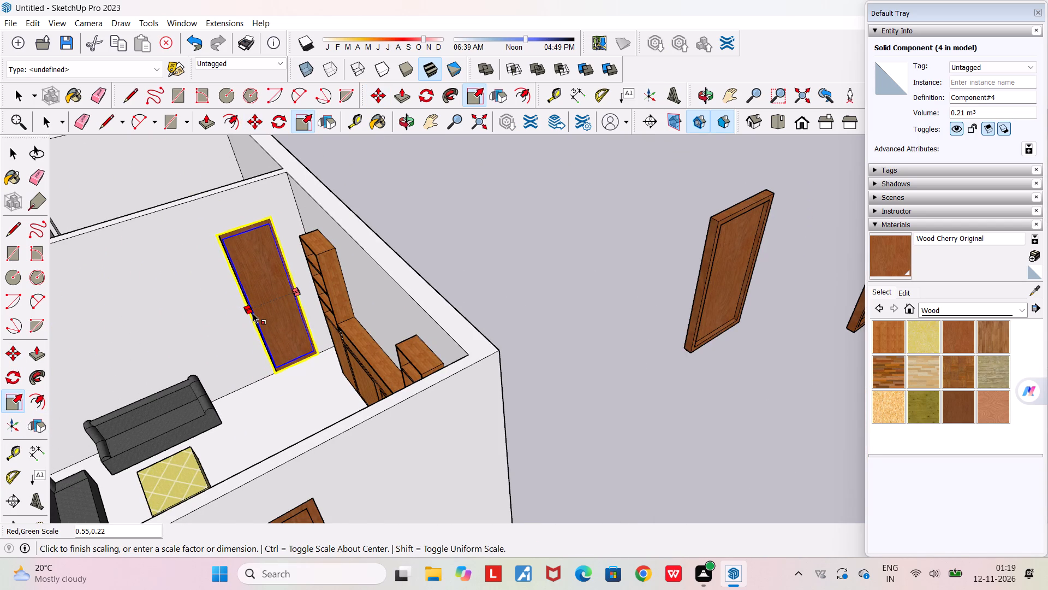
{"action": "left_click", "coordinate": [253, 314]}
{"action": "scroll", "coordinate": [258, 245], "scroll_direction": "up", "scroll_amount": 3}
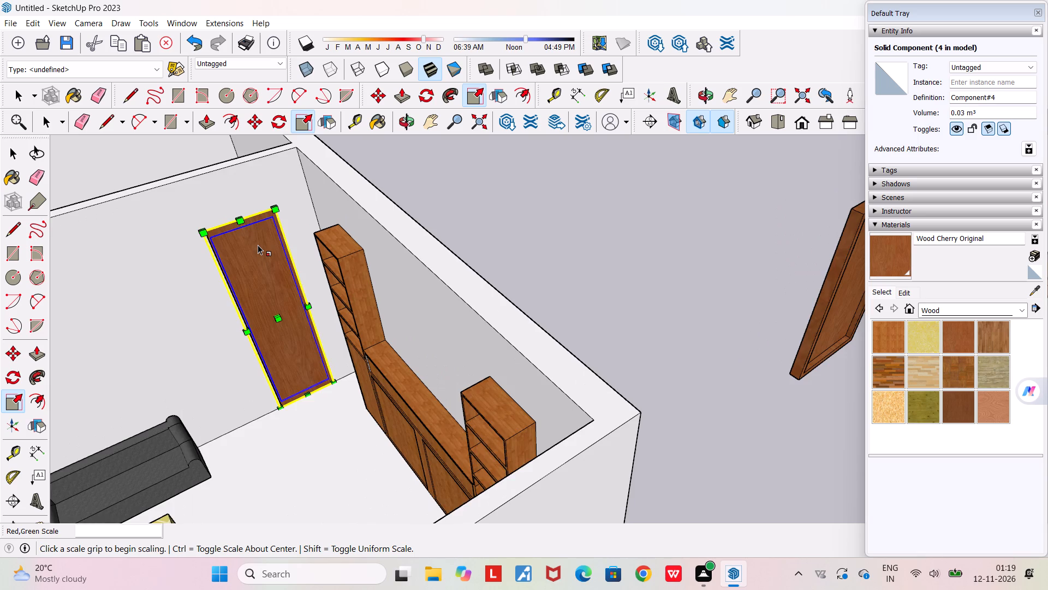
Move the spare door copy nearest the house about 10.27 m into the doorway of the room next to the sofa room.
{"action": "scroll", "coordinate": [258, 245], "scroll_direction": "down", "scroll_amount": 6}
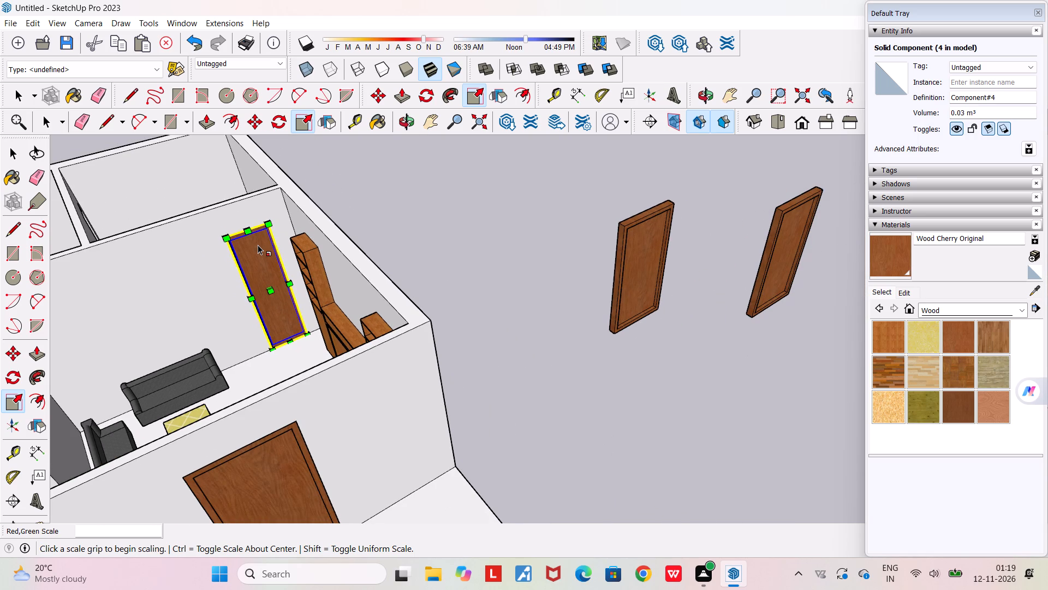
{"action": "scroll", "coordinate": [279, 261], "scroll_direction": "down", "scroll_amount": 3}
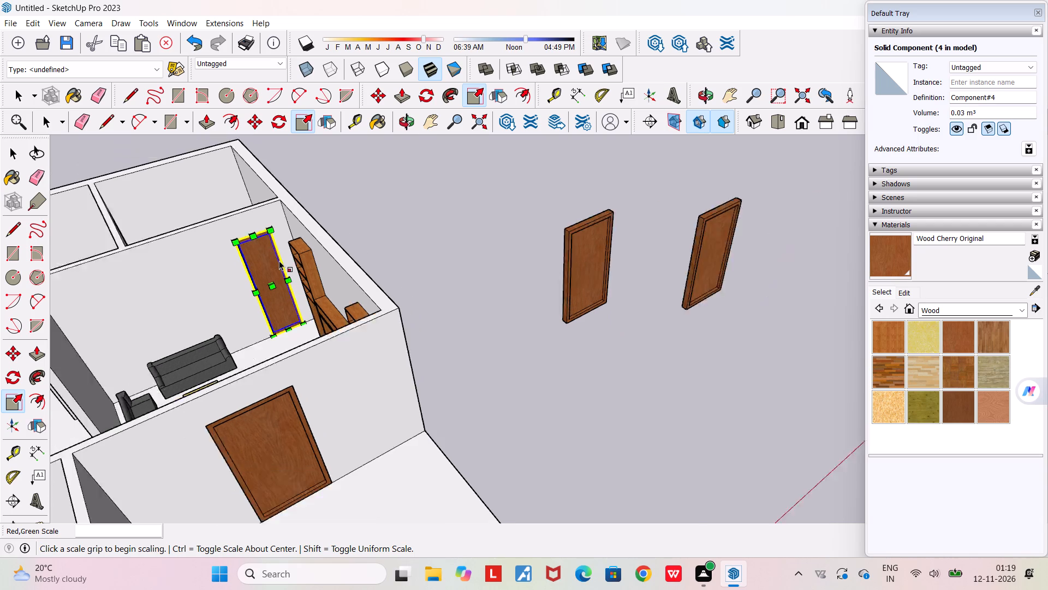
{"action": "scroll", "coordinate": [279, 261], "scroll_direction": "down", "scroll_amount": 8}
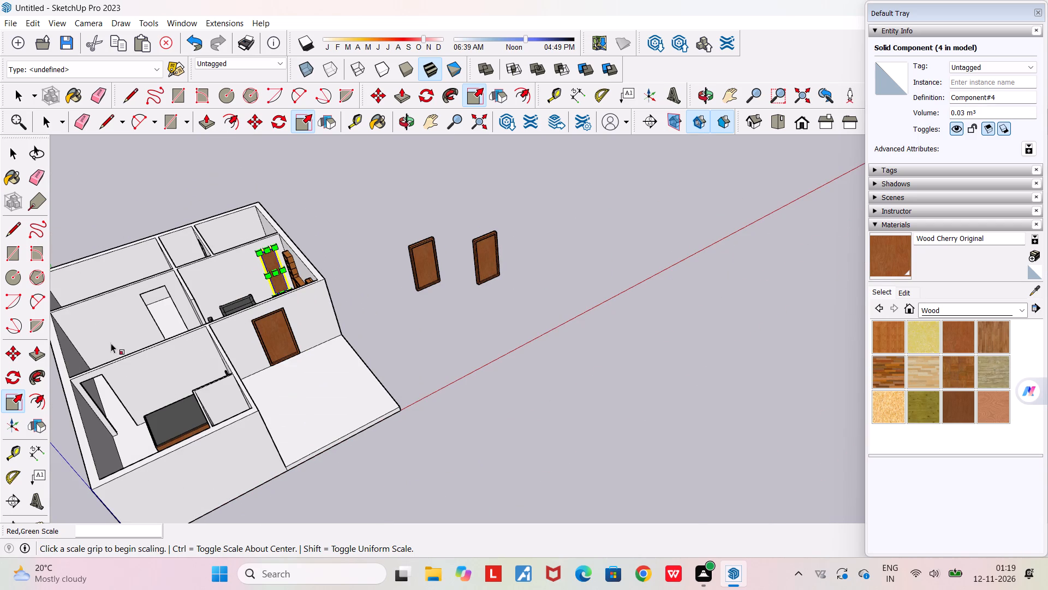
{"action": "left_click", "coordinate": [418, 289]}
{"action": "left_click", "coordinate": [418, 289]}
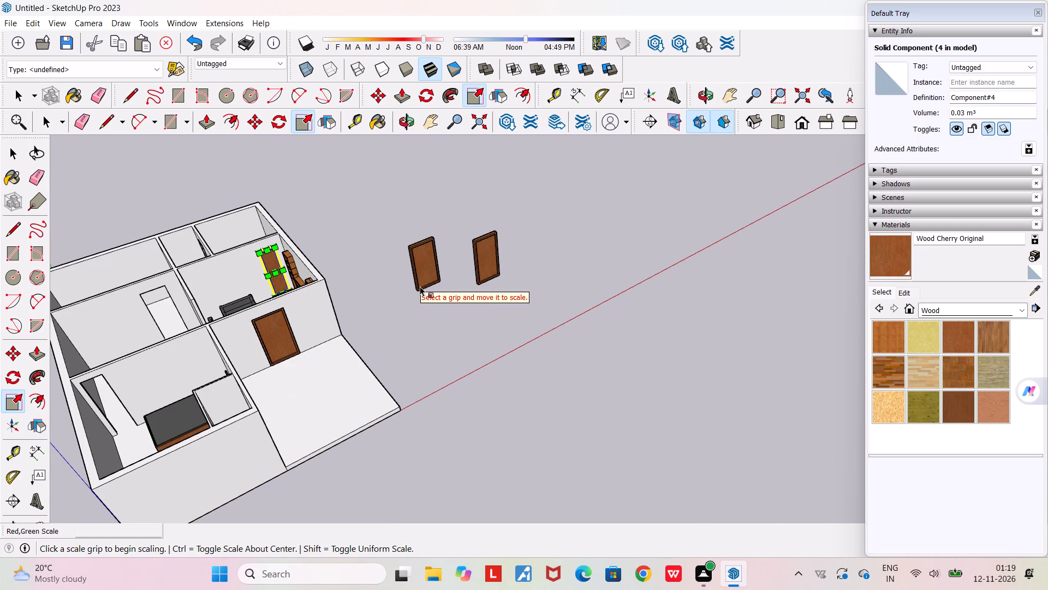
{"action": "left_click", "coordinate": [421, 284]}
{"action": "left_click", "coordinate": [454, 333]}
{"action": "key", "text": "space"}
{"action": "left_click", "coordinate": [424, 286]}
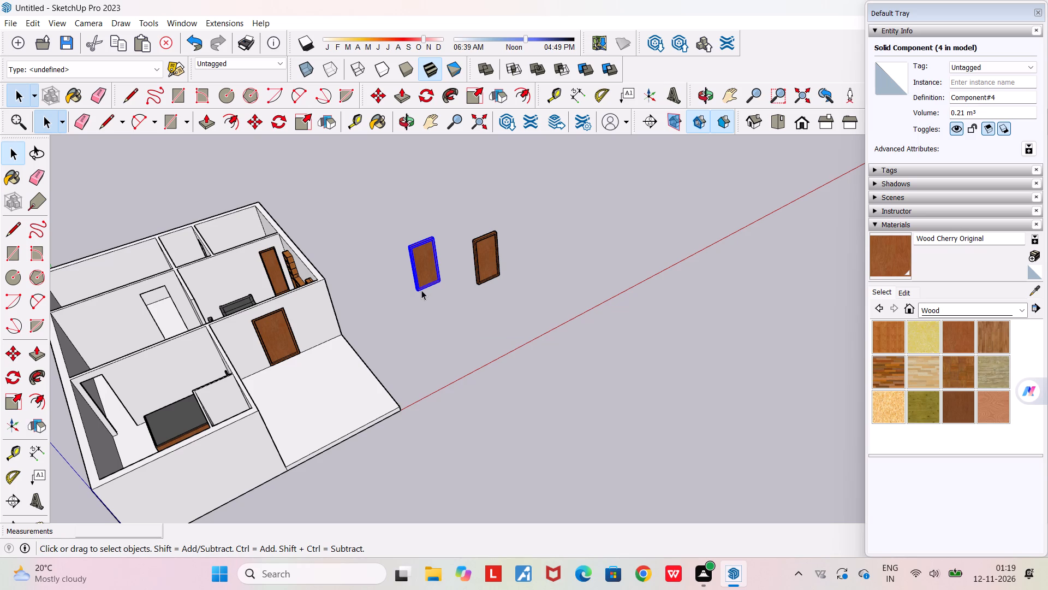
{"action": "key", "text": "m"}
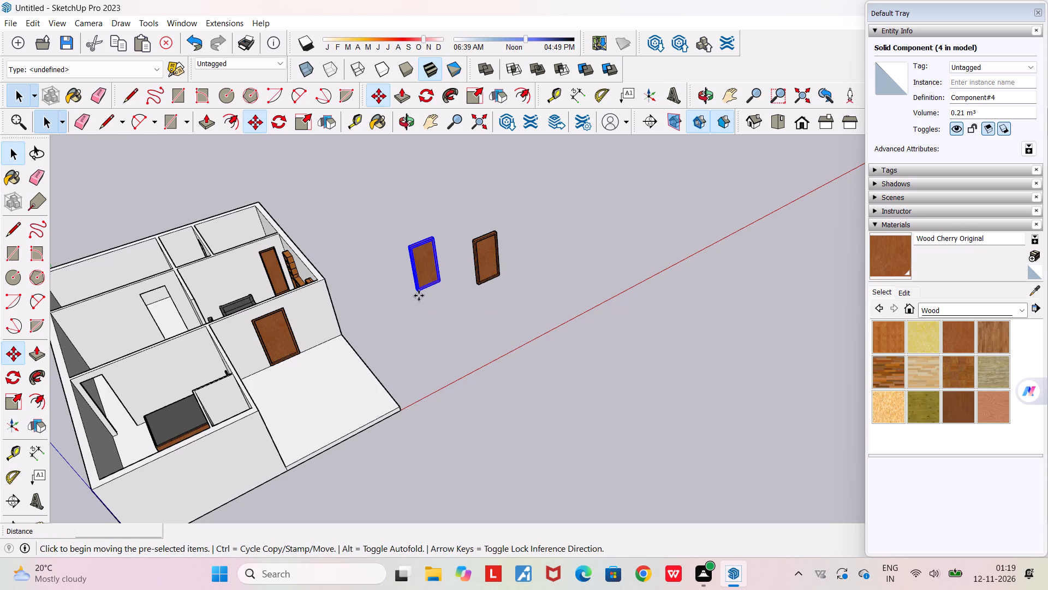
{"action": "left_click", "coordinate": [419, 292]}
{"action": "scroll", "coordinate": [158, 329], "scroll_direction": "up", "scroll_amount": 7}
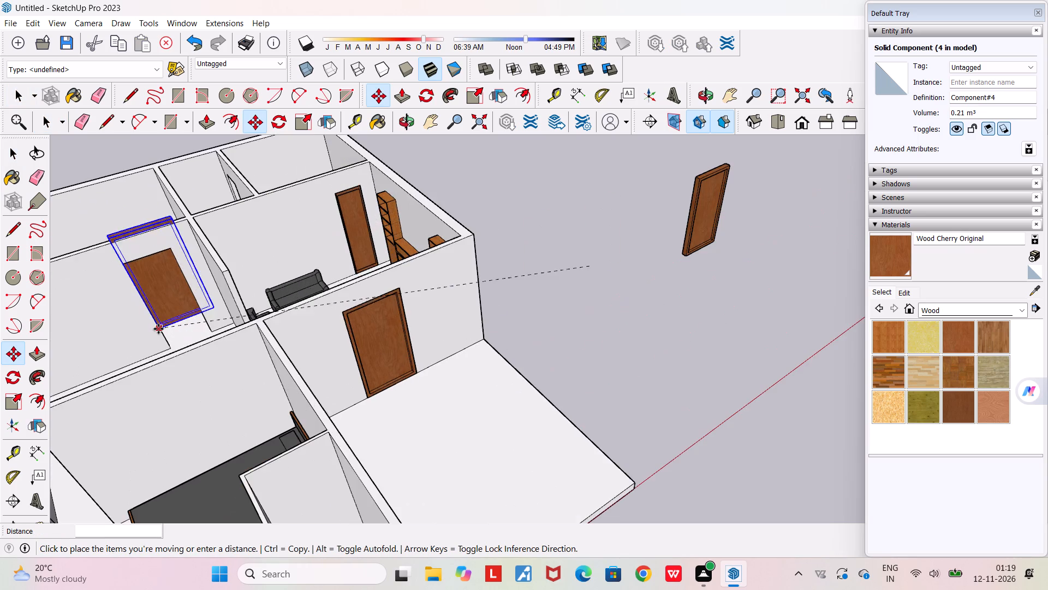
{"action": "middle_click_drag", "start_coordinate": [163, 341], "coordinate": [175, 376]}
{"action": "scroll", "coordinate": [171, 372], "scroll_direction": "up", "scroll_amount": 12}
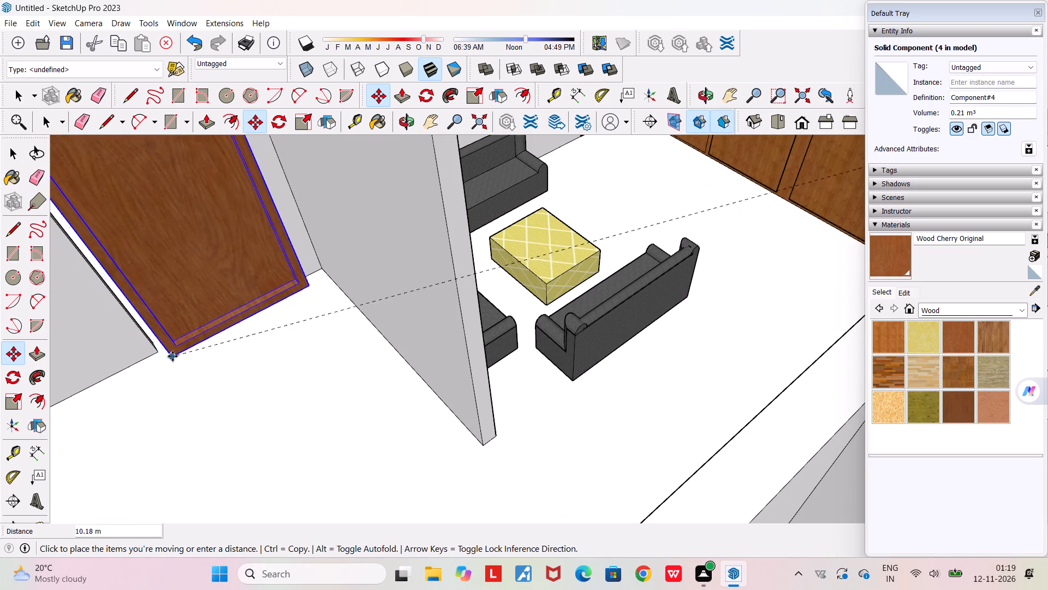
{"action": "left_click", "coordinate": [156, 355]}
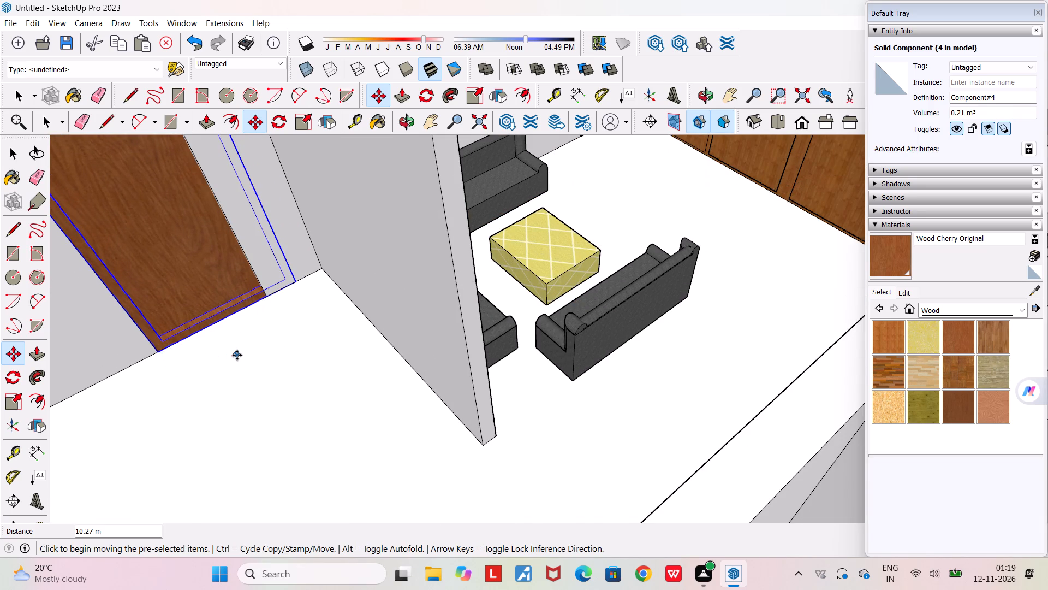
Scale the width of the door copy just placed by about 0.77 so it fits the doorway.
{"action": "scroll", "coordinate": [239, 352], "scroll_direction": "down", "scroll_amount": 9}
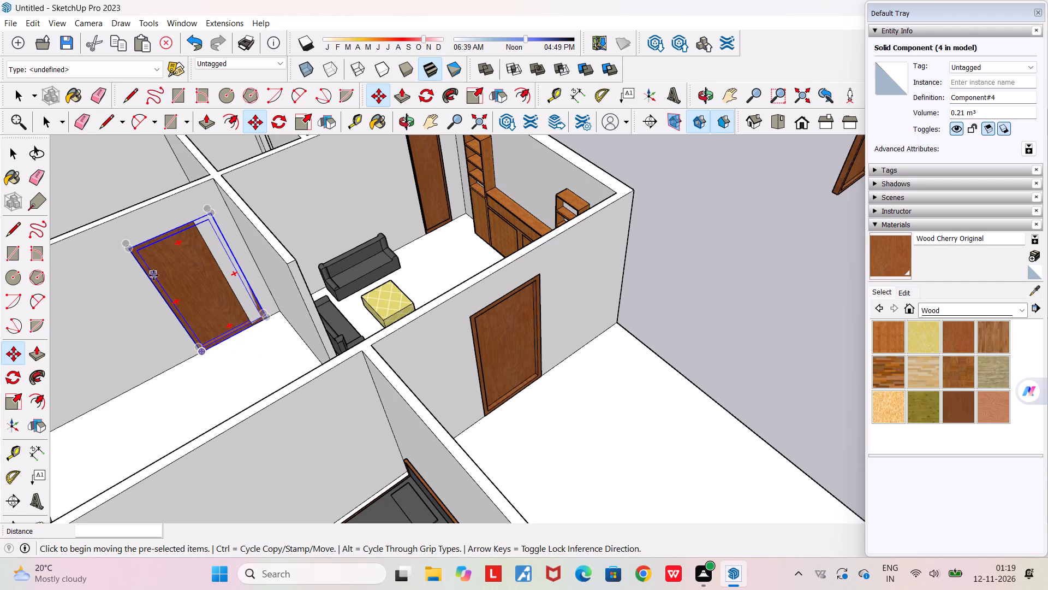
{"action": "left_click", "coordinate": [6, 396]}
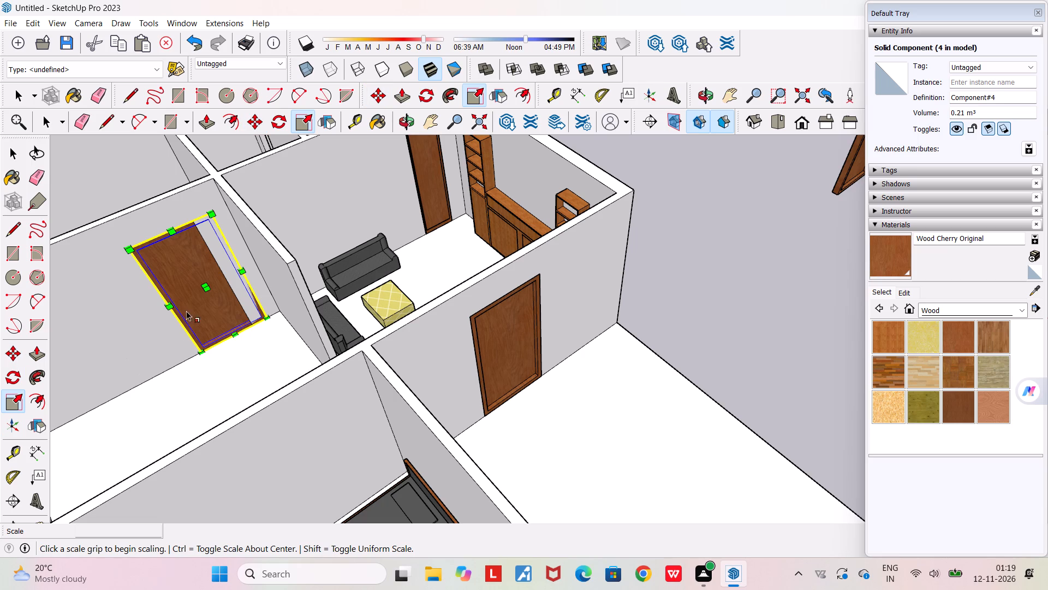
{"action": "left_click", "coordinate": [239, 264]}
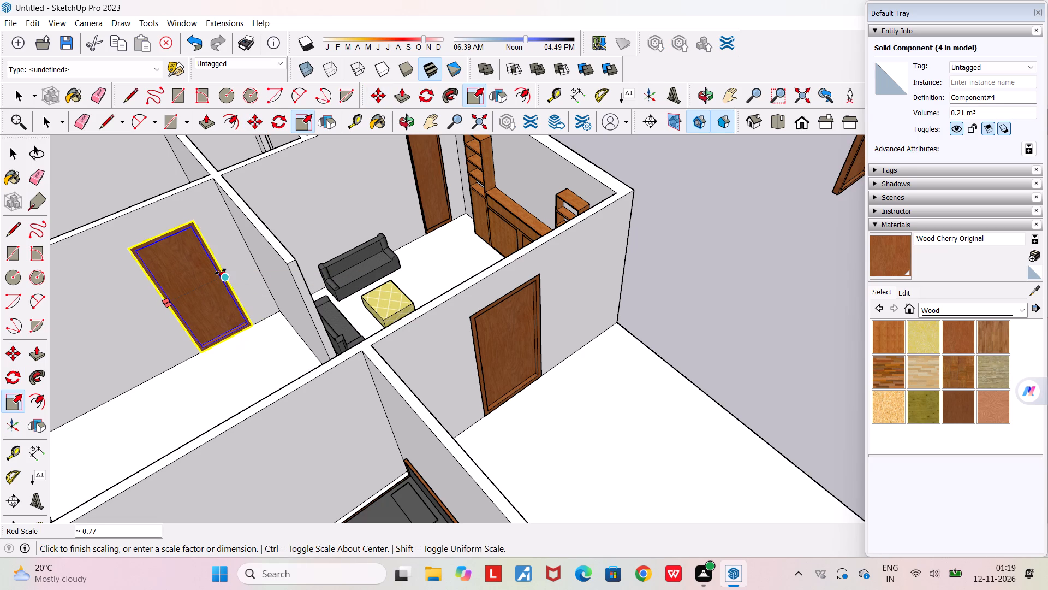
{"action": "left_click", "coordinate": [221, 272]}
Move the remaining spare door copy about 14.66 m to the lower corner of the doorway in the bedroom with the bed.
{"action": "scroll", "coordinate": [157, 269], "scroll_direction": "down", "scroll_amount": 9}
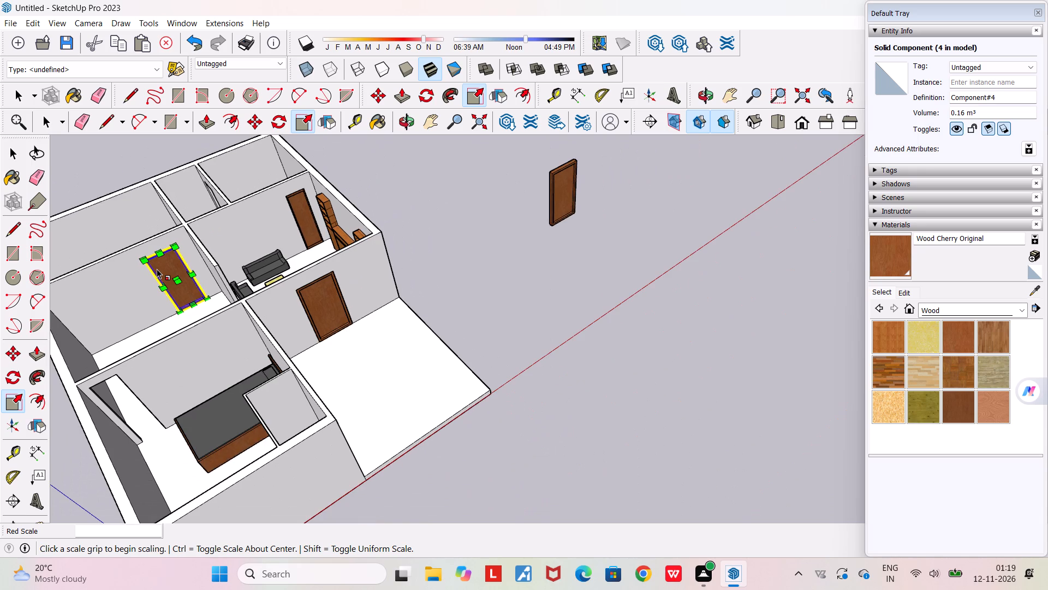
{"action": "scroll", "coordinate": [157, 269], "scroll_direction": "down", "scroll_amount": 2}
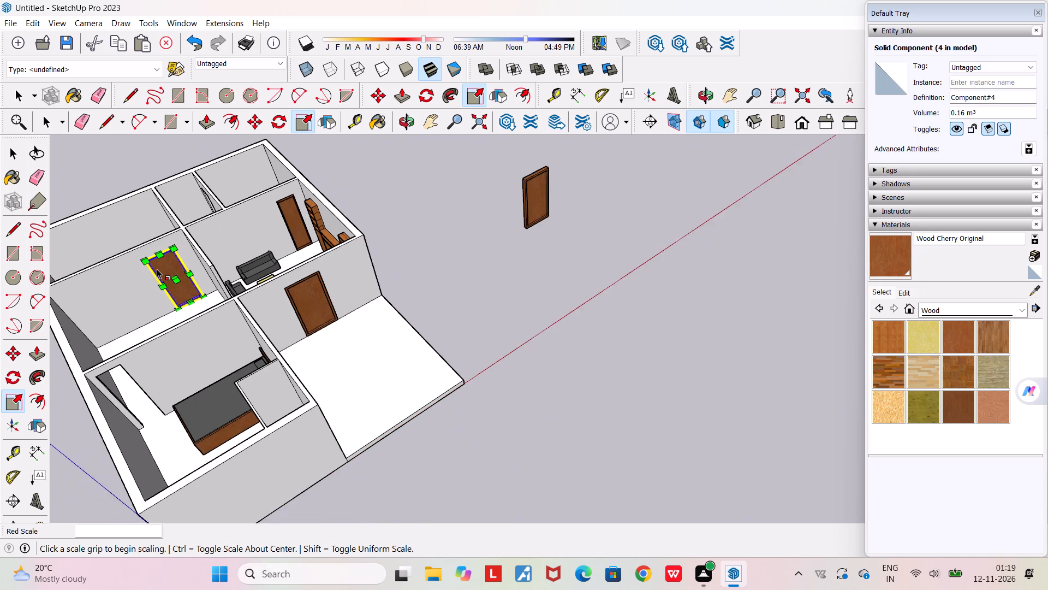
{"action": "scroll", "coordinate": [157, 269], "scroll_direction": "down", "scroll_amount": 6}
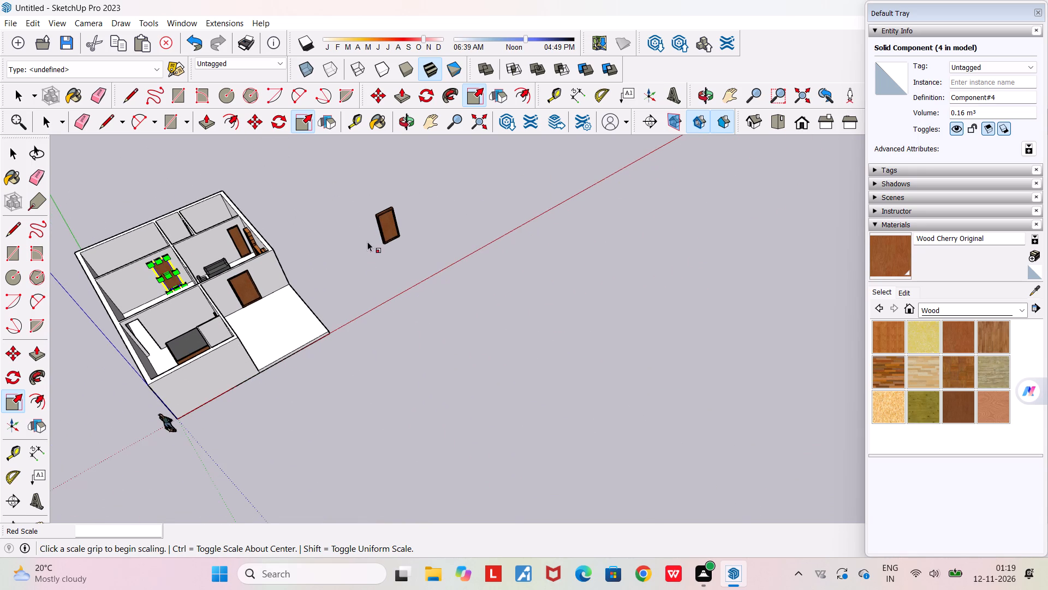
{"action": "left_click", "coordinate": [380, 233]}
{"action": "left_click", "coordinate": [363, 246]}
{"action": "key", "text": "space"}
{"action": "key", "text": "space"}
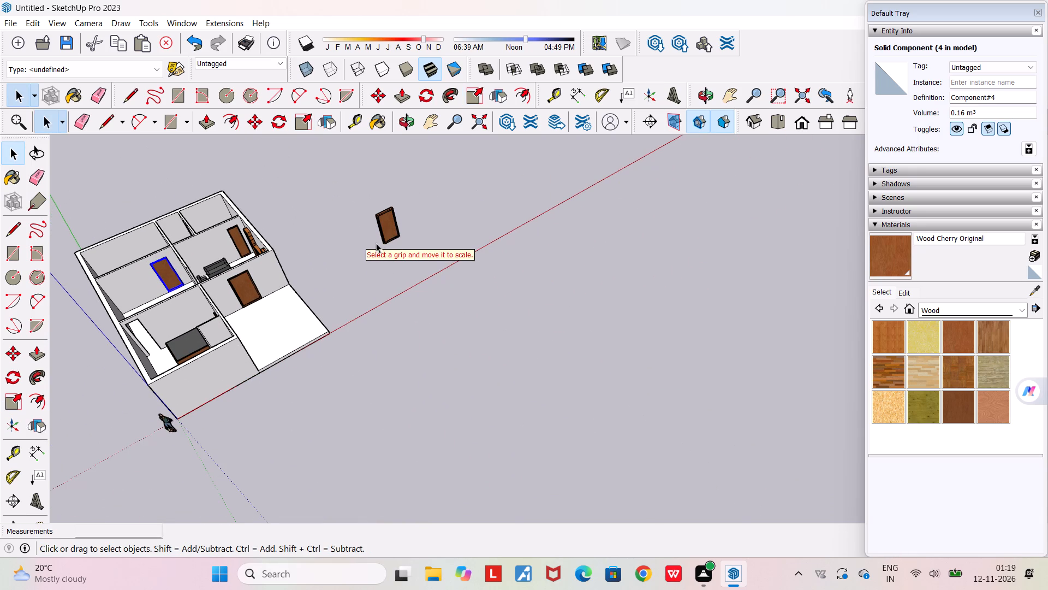
{"action": "left_click", "coordinate": [384, 237]}
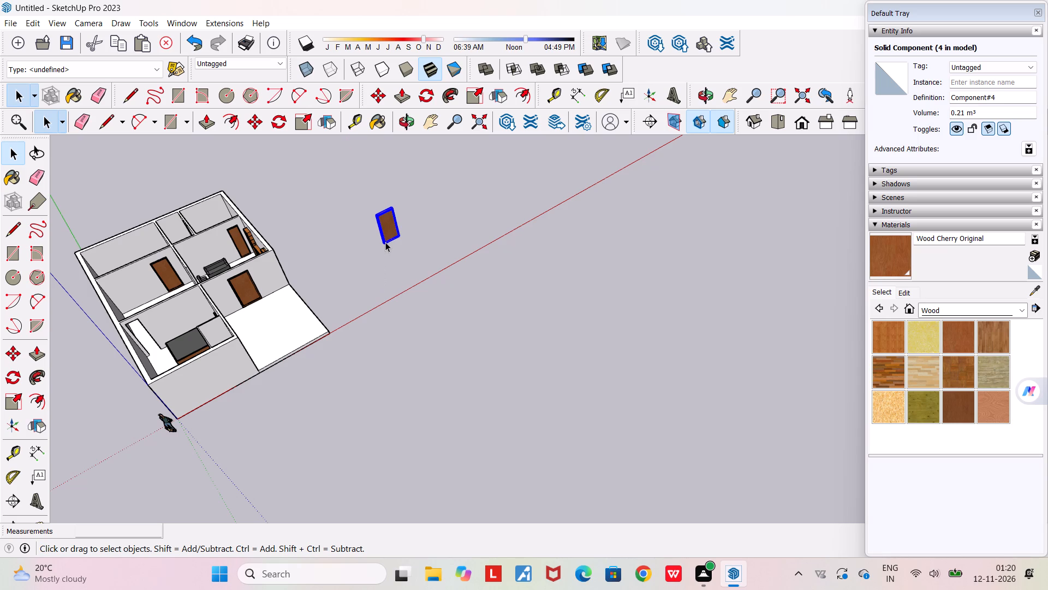
{"action": "key", "text": "m"}
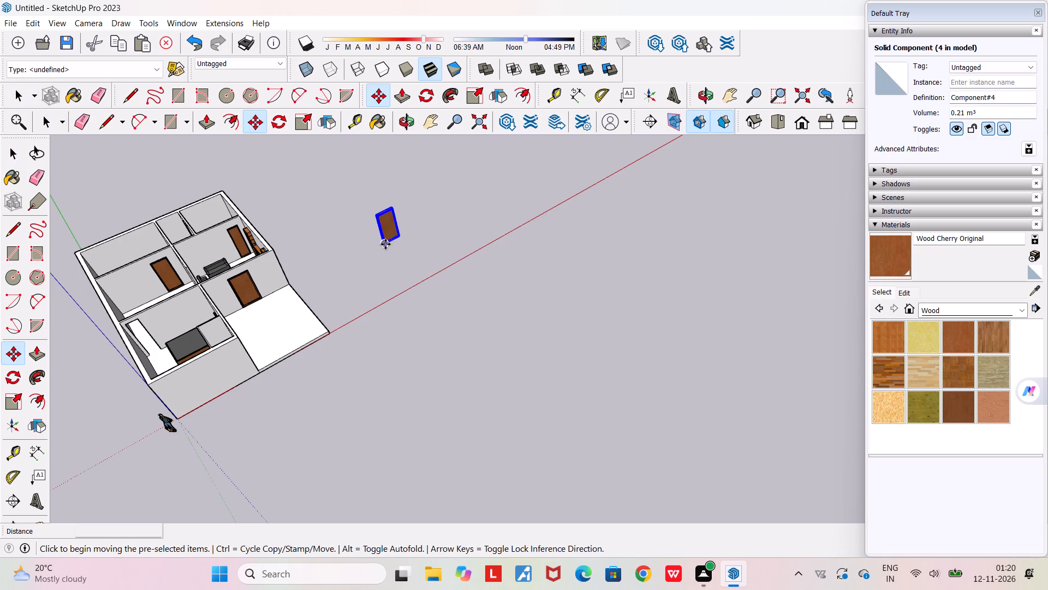
{"action": "left_click", "coordinate": [385, 244]}
{"action": "scroll", "coordinate": [144, 369], "scroll_direction": "up", "scroll_amount": 8}
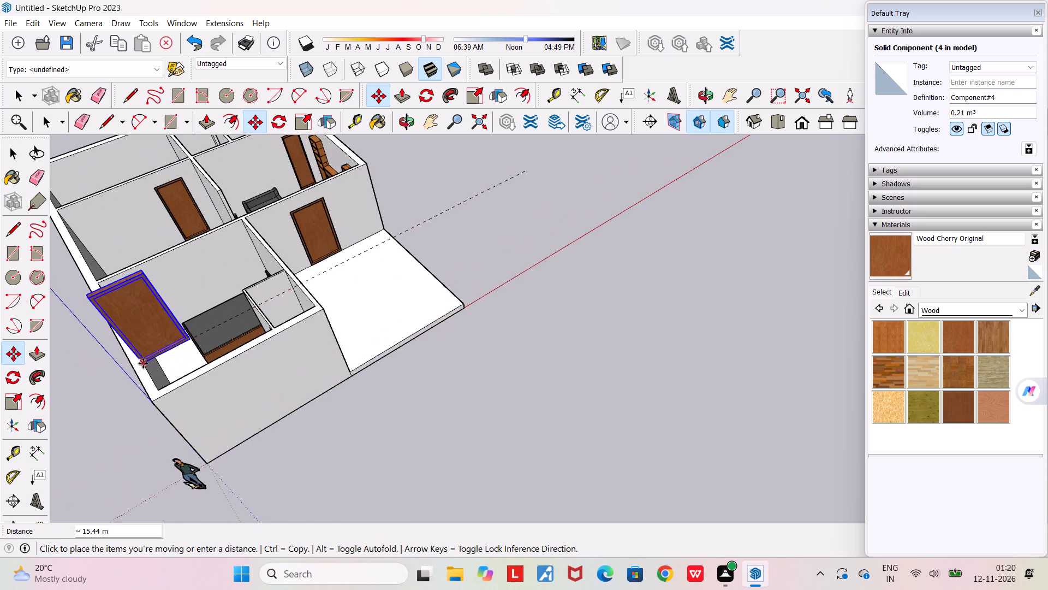
{"action": "scroll", "coordinate": [145, 356], "scroll_direction": "up", "scroll_amount": 18}
{"action": "left_click", "coordinate": [172, 344]}
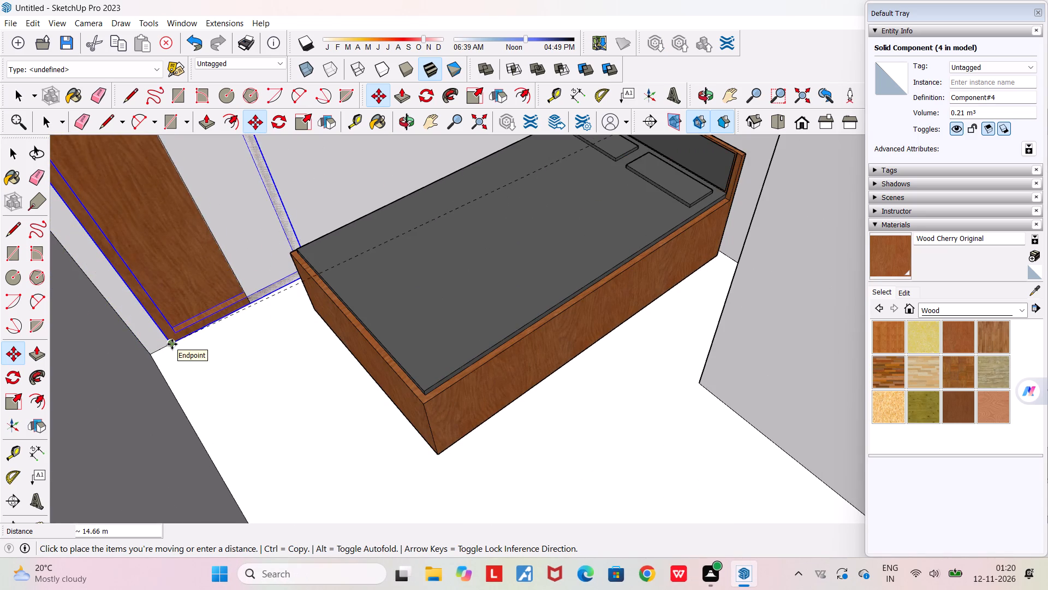
Scale the bedroom door copy by about 0.54 in width and 1.05 in height to fill its doorway.
{"action": "scroll", "coordinate": [192, 339], "scroll_direction": "down", "scroll_amount": 11}
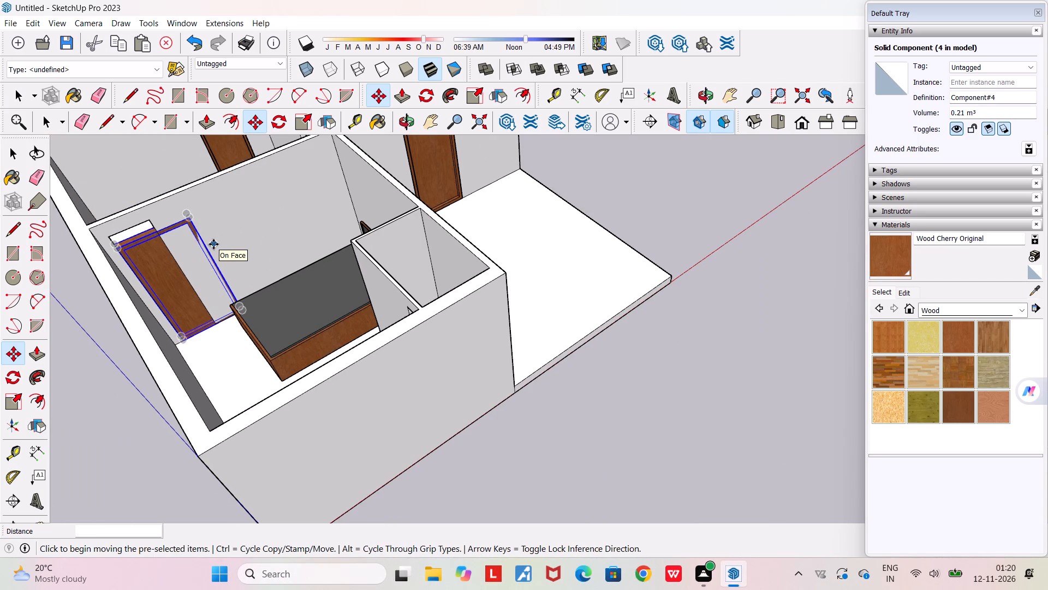
{"action": "left_click", "coordinate": [19, 393]}
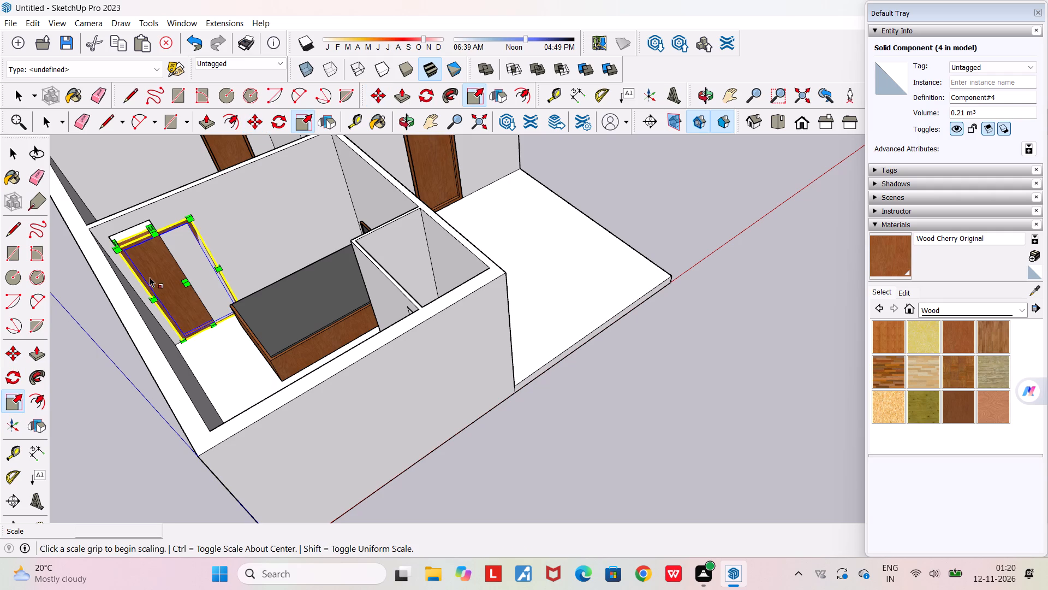
{"action": "left_click", "coordinate": [215, 261]}
{"action": "left_click", "coordinate": [181, 267]}
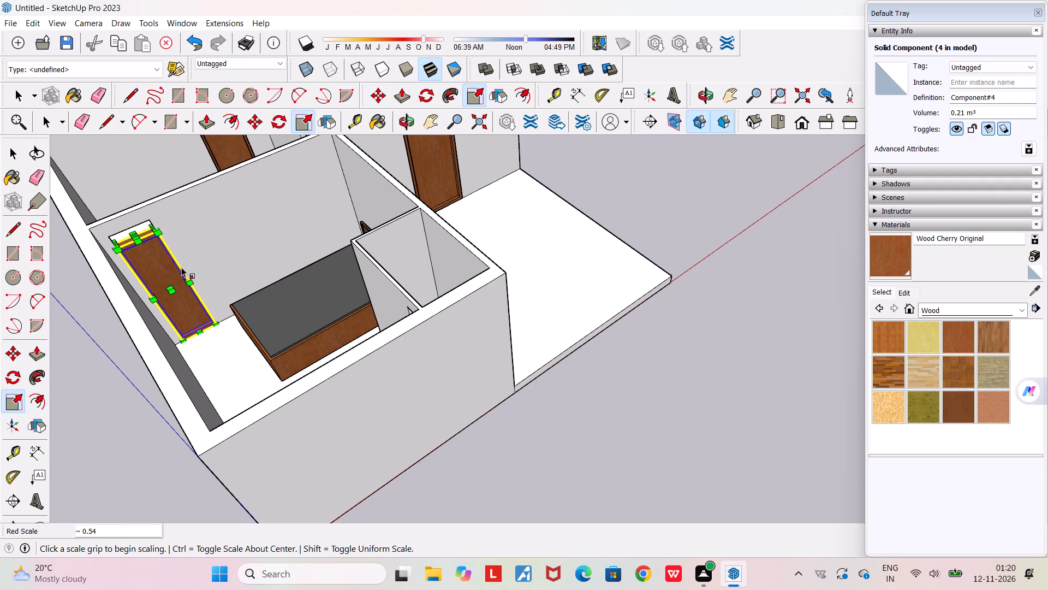
{"action": "left_click", "coordinate": [135, 233]}
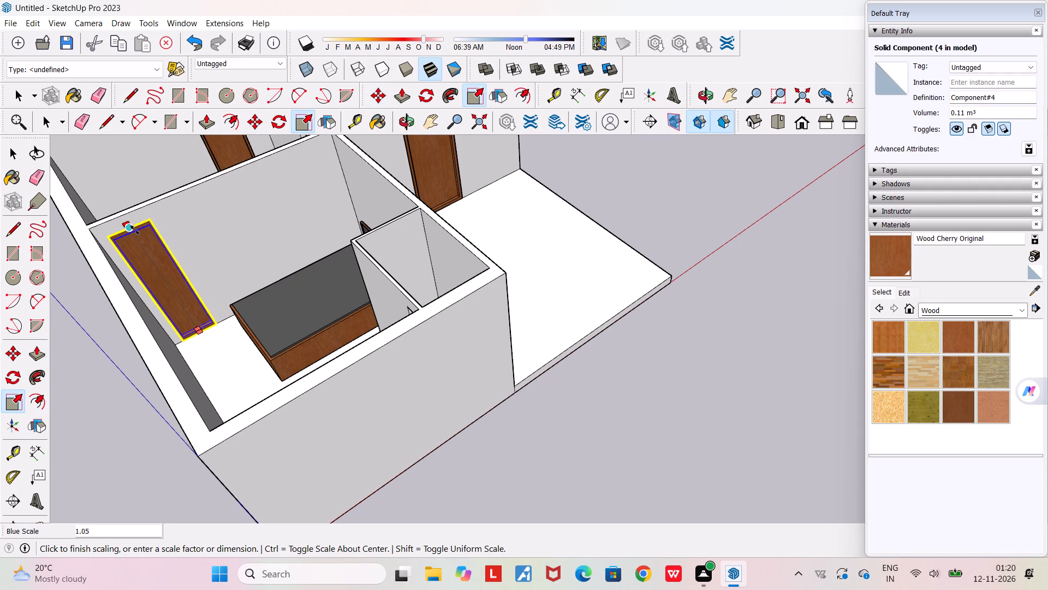
{"action": "left_click", "coordinate": [135, 228]}
Paste another copy of the door in the open space beside the house.
{"action": "scroll", "coordinate": [218, 303], "scroll_direction": "down", "scroll_amount": 5}
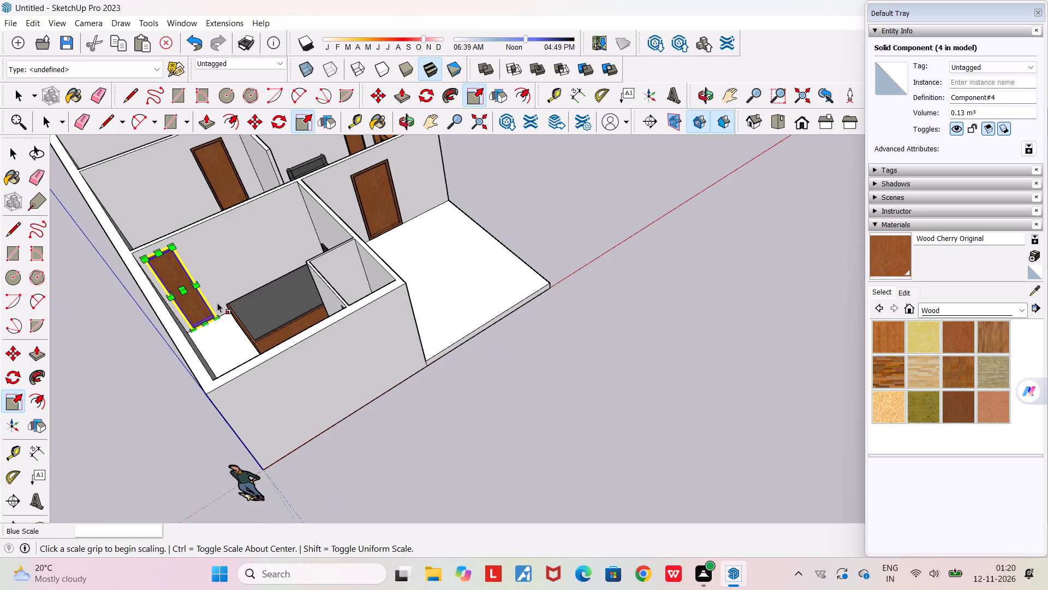
{"action": "scroll", "coordinate": [217, 303], "scroll_direction": "down", "scroll_amount": 2}
{"action": "key", "text": "space"}
{"action": "middle_click_drag", "start_coordinate": [374, 412], "coordinate": [475, 386]}
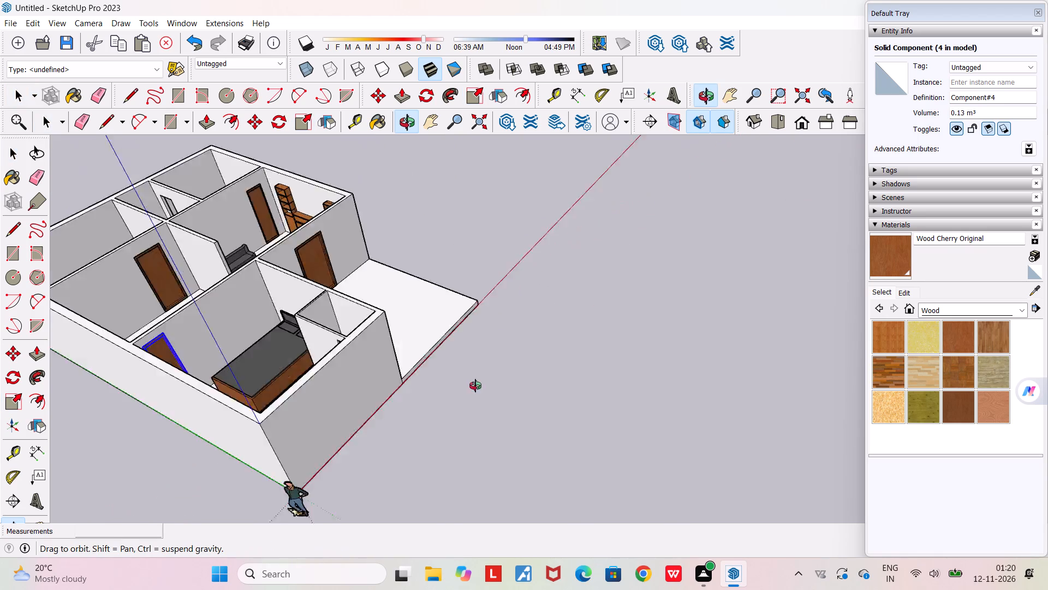
{"action": "middle_click_drag", "start_coordinate": [475, 386], "coordinate": [647, 352]}
{"action": "scroll", "coordinate": [549, 398], "scroll_direction": "up", "scroll_amount": 5}
{"action": "middle_click_drag", "start_coordinate": [496, 387], "coordinate": [376, 361]}
{"action": "scroll", "coordinate": [375, 361], "scroll_direction": "down", "scroll_amount": 6}
{"action": "key", "text": "ctrl+v"}
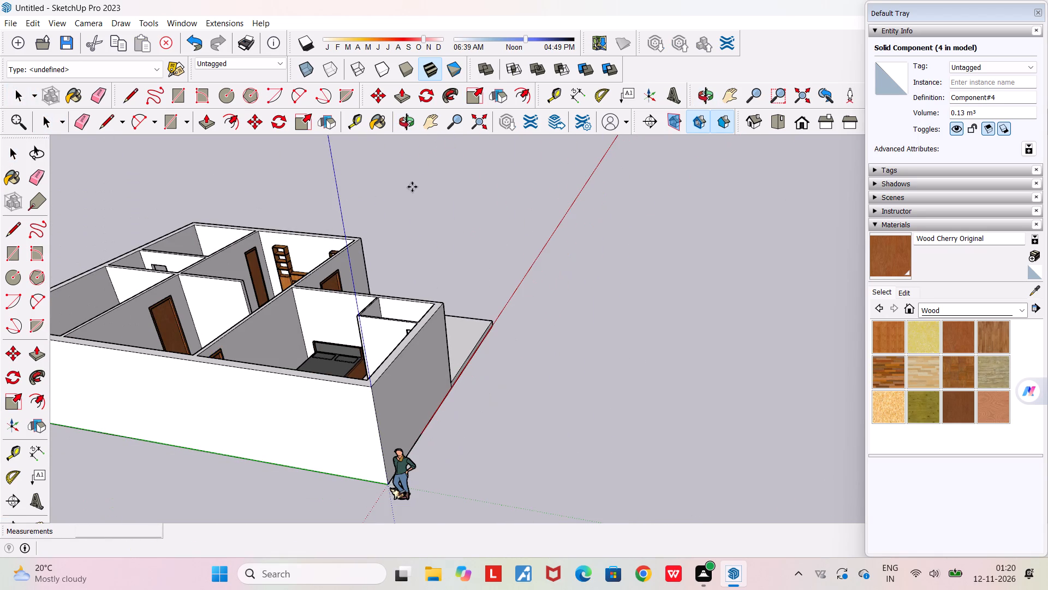
{"action": "left_click", "coordinate": [423, 261]}
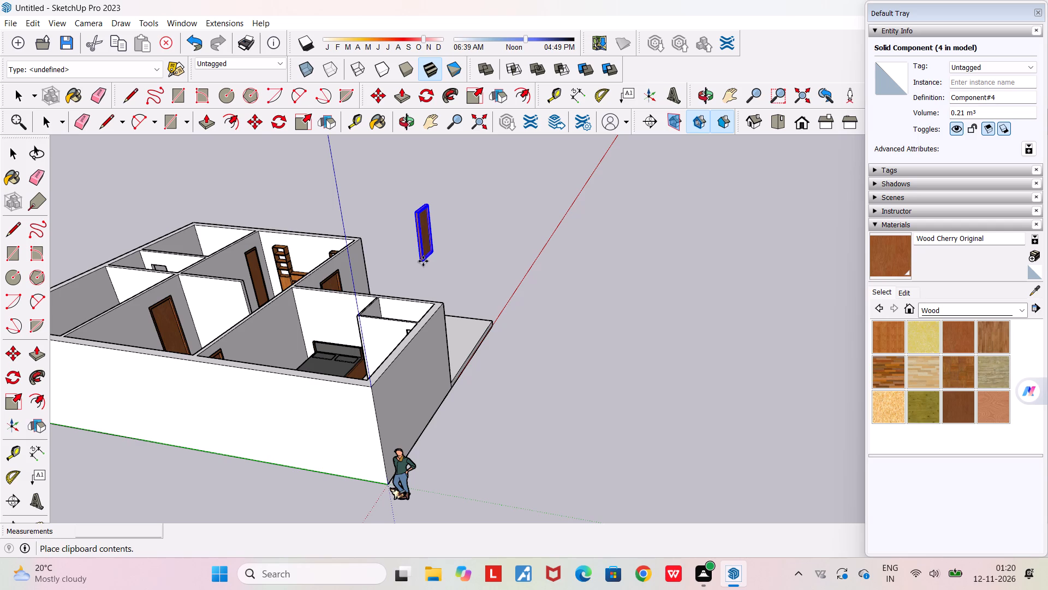
Rotate the newly pasted door copy by -90 degrees about its vertical axis.
{"action": "scroll", "coordinate": [423, 215], "scroll_direction": "up", "scroll_amount": 16}
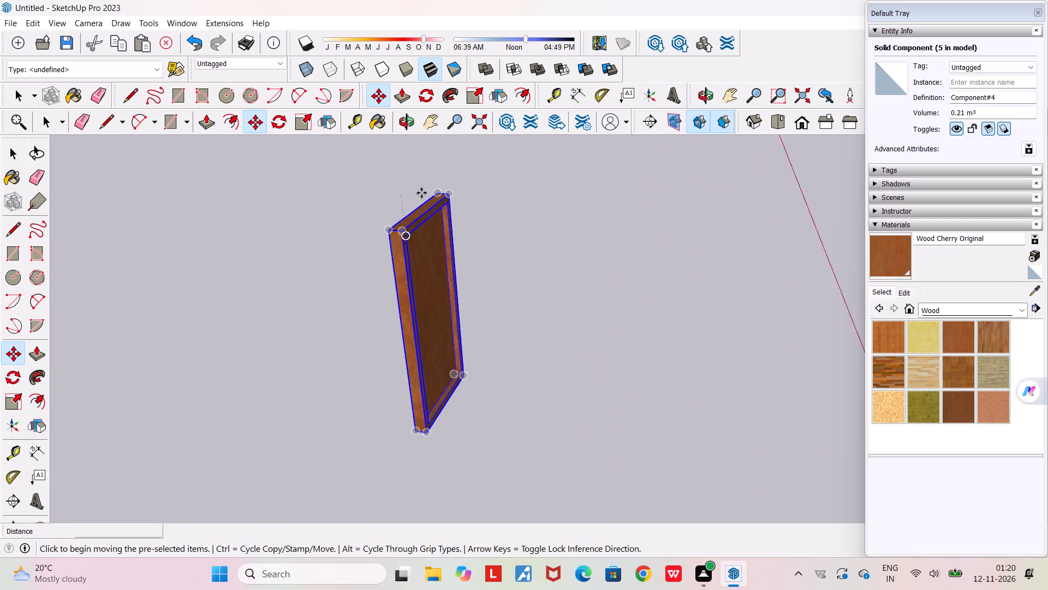
{"action": "left_click", "coordinate": [444, 196]}
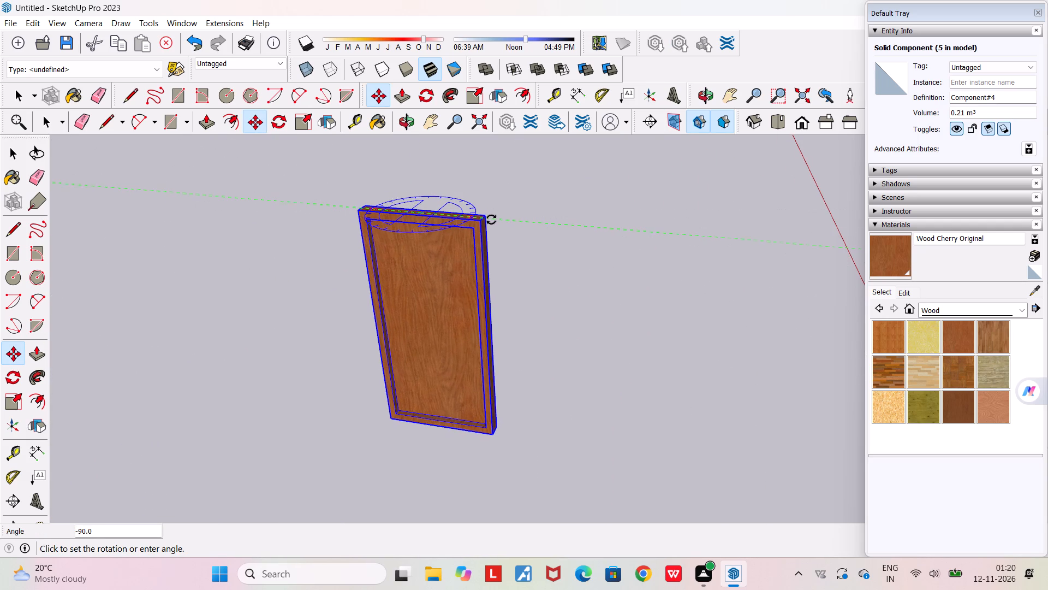
{"action": "left_click", "coordinate": [492, 220]}
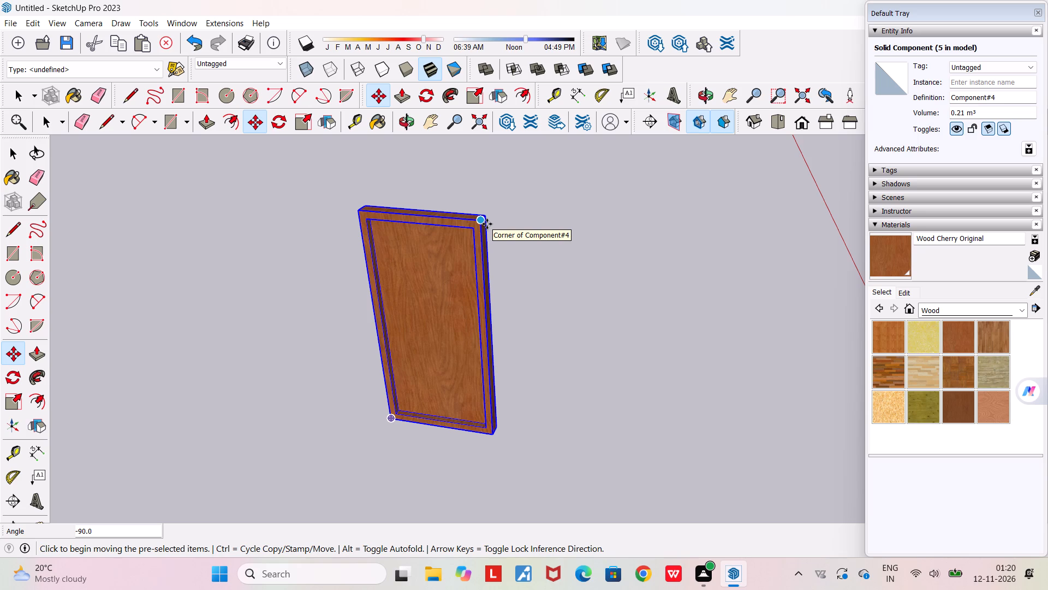
Move the rotated door copy about 11.94 m to the lower corner of the narrow doorway in the bedroom's partition wall.
{"action": "key", "text": "space"}
{"action": "scroll", "coordinate": [464, 241], "scroll_direction": "down", "scroll_amount": 15}
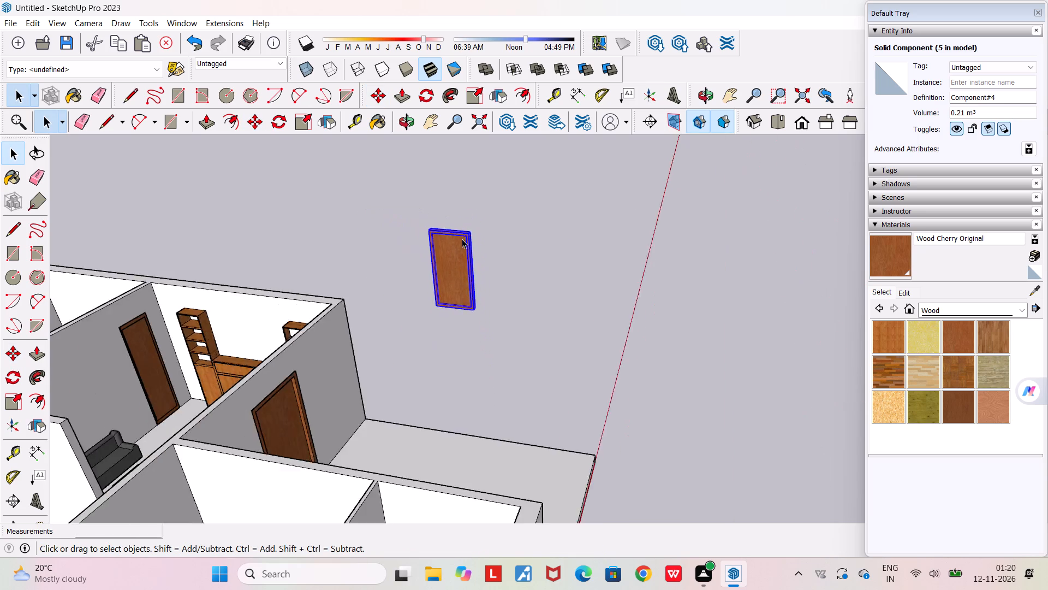
{"action": "scroll", "coordinate": [462, 239], "scroll_direction": "down", "scroll_amount": 4}
{"action": "middle_click_drag", "start_coordinate": [478, 308], "coordinate": [572, 334]}
{"action": "scroll", "coordinate": [426, 302], "scroll_direction": "up", "scroll_amount": 4}
{"action": "scroll", "coordinate": [426, 302], "scroll_direction": "down", "scroll_amount": 2}
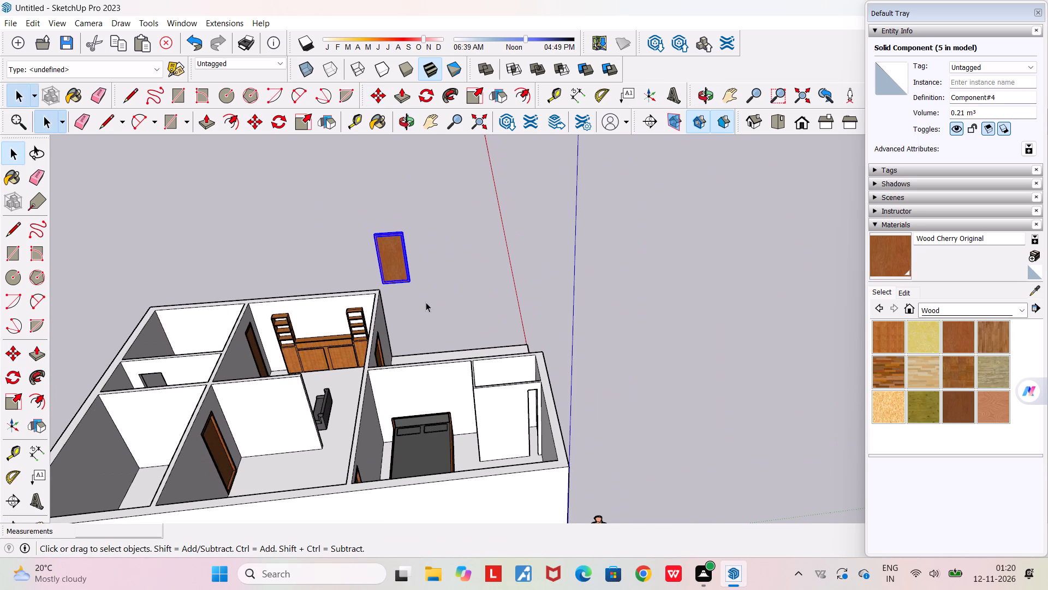
{"action": "scroll", "coordinate": [422, 288], "scroll_direction": "up", "scroll_amount": 4}
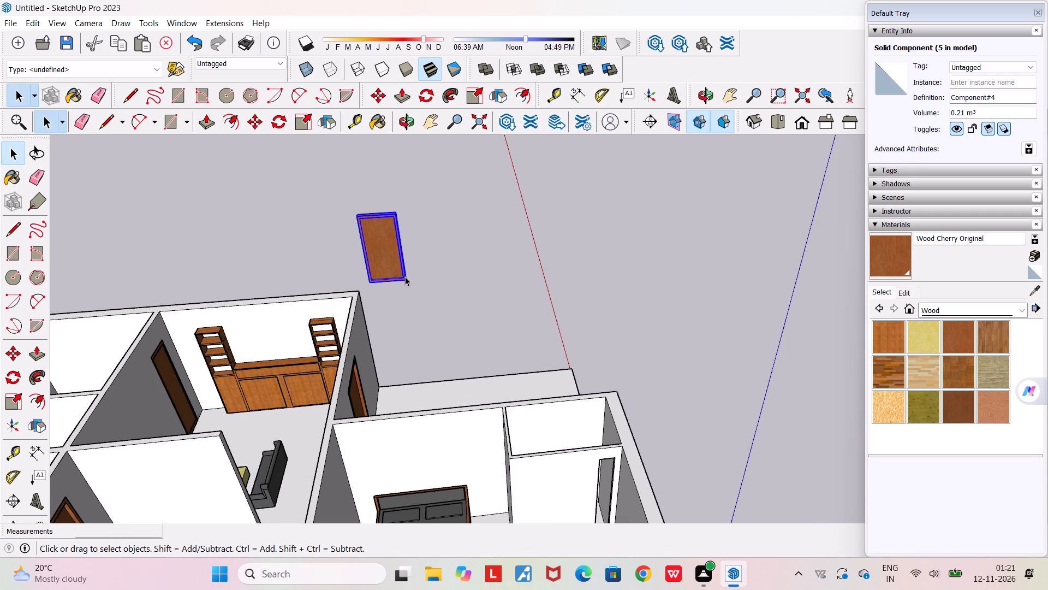
{"action": "key", "text": "m"}
{"action": "left_click", "coordinate": [404, 280]}
{"action": "scroll", "coordinate": [404, 280], "scroll_direction": "down", "scroll_amount": 5}
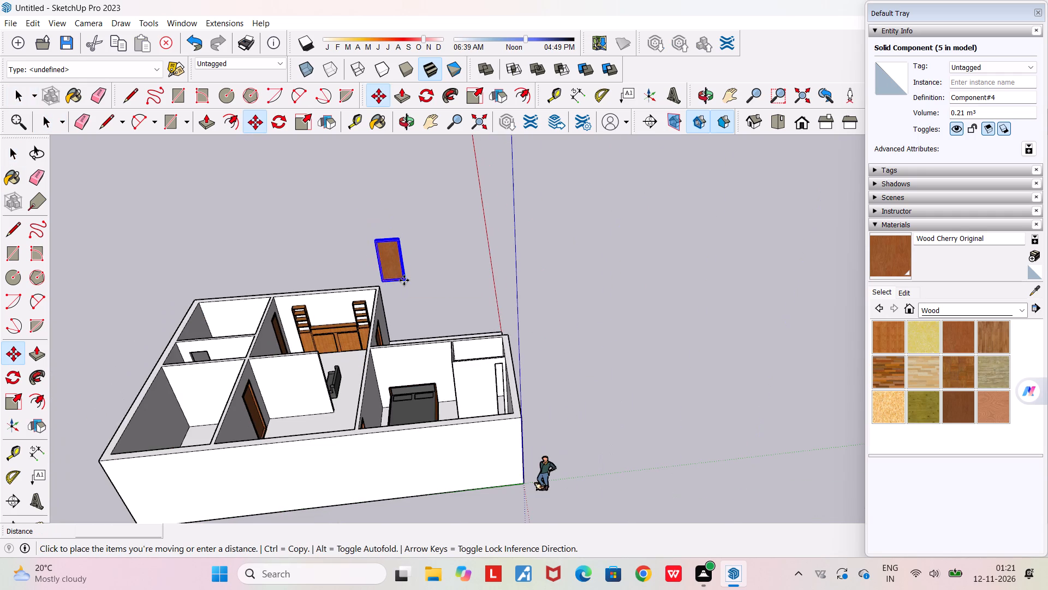
{"action": "middle_click_drag", "start_coordinate": [496, 411], "coordinate": [459, 458]}
{"action": "scroll", "coordinate": [496, 393], "scroll_direction": "up", "scroll_amount": 4}
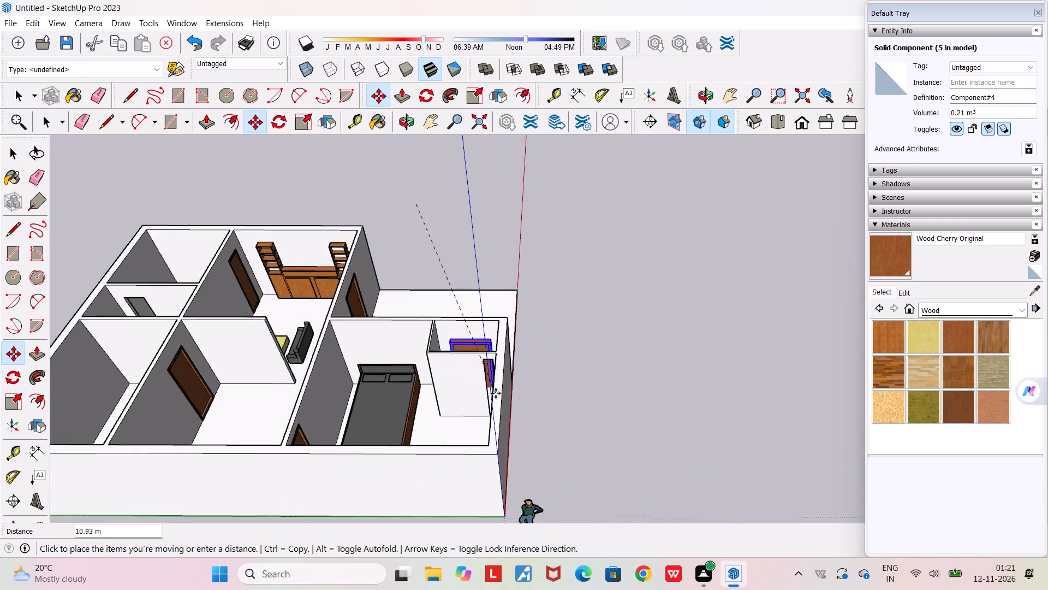
{"action": "scroll", "coordinate": [496, 393], "scroll_direction": "up", "scroll_amount": 16}
{"action": "middle_click_drag", "start_coordinate": [478, 413], "coordinate": [533, 423]}
{"action": "scroll", "coordinate": [533, 423], "scroll_direction": "up", "scroll_amount": 1}
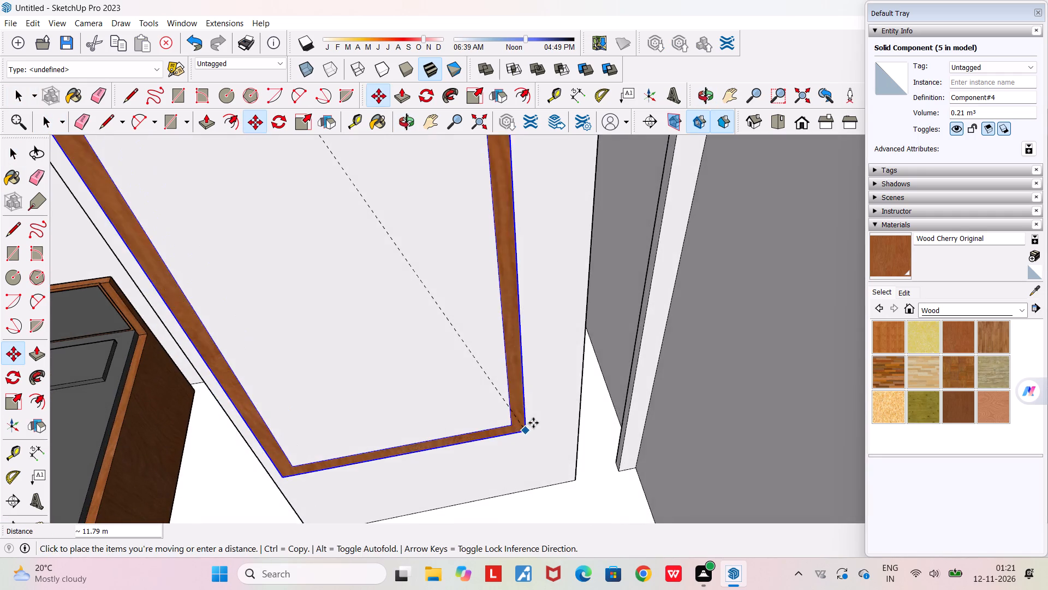
{"action": "scroll", "coordinate": [533, 423], "scroll_direction": "down", "scroll_amount": 6}
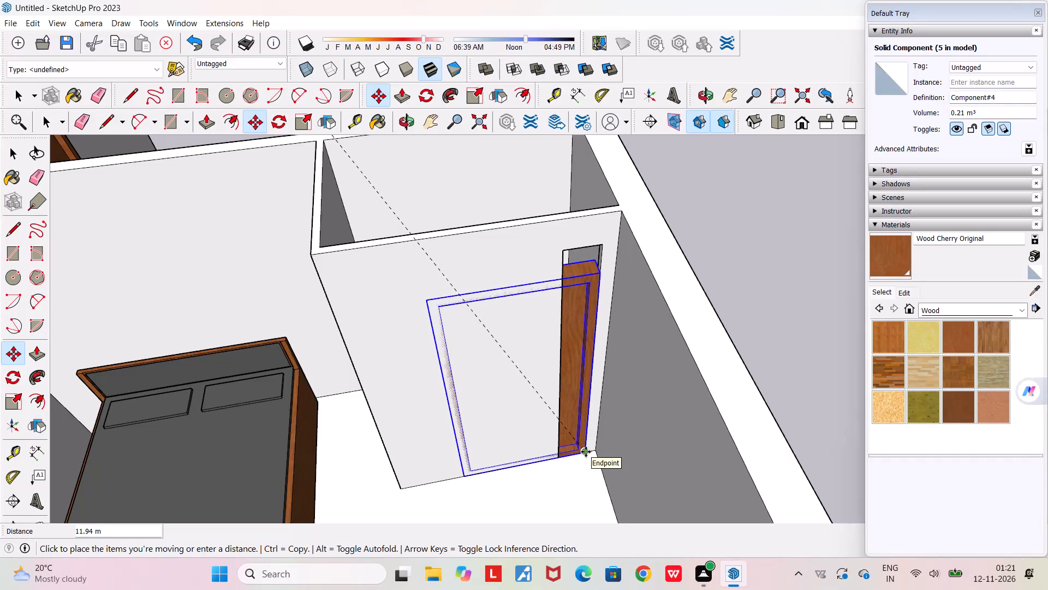
{"action": "left_click", "coordinate": [586, 452]}
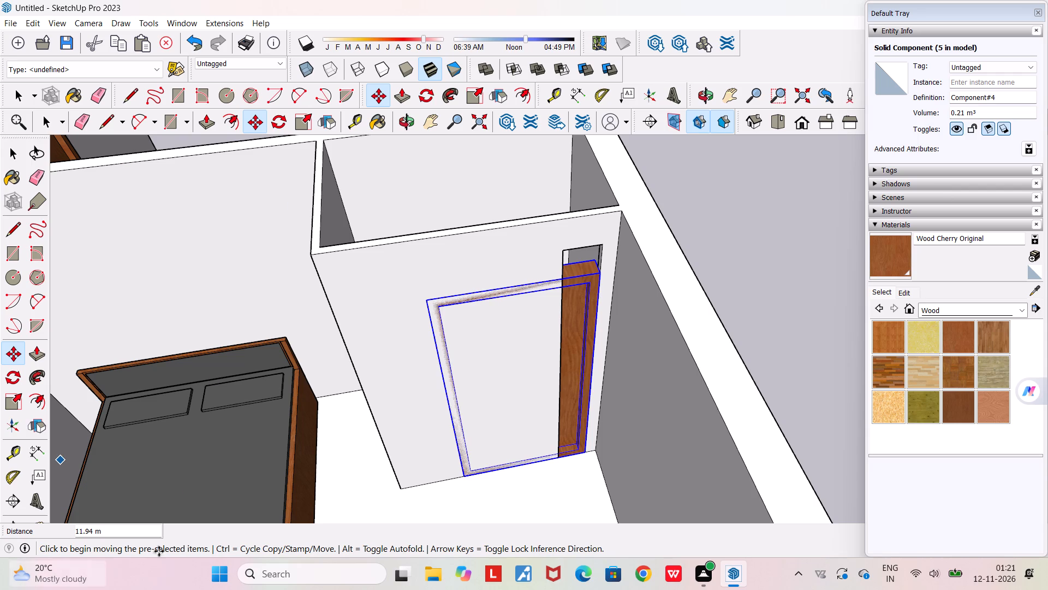
Scale the door copy in the bedroom's partition wall by about 0.23 in width and 1.11 in height to fill the opening.
{"action": "left_click", "coordinate": [18, 396]}
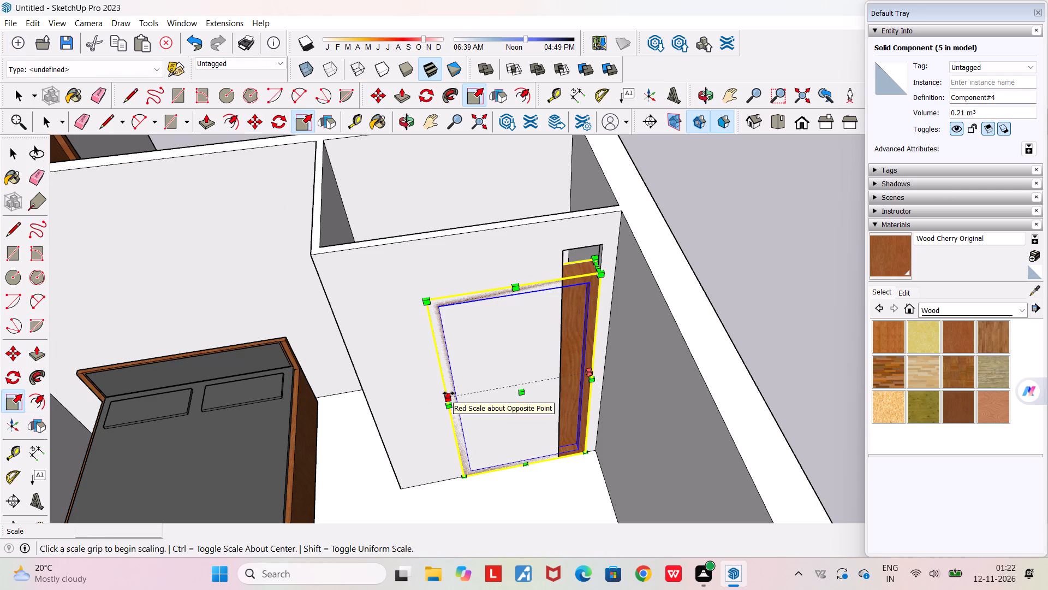
{"action": "left_click", "coordinate": [449, 393]}
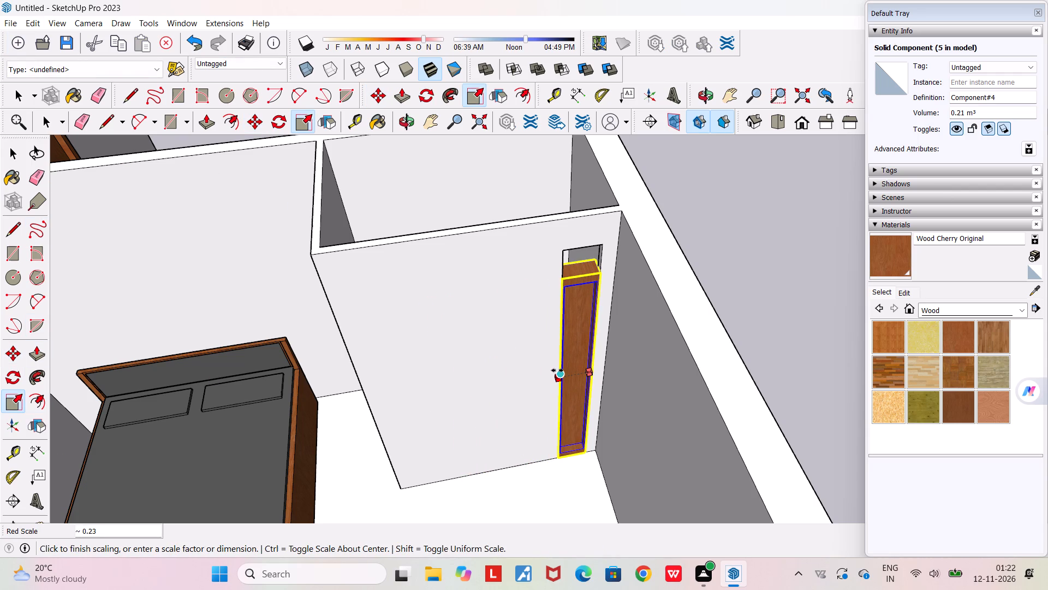
{"action": "left_click", "coordinate": [560, 370]}
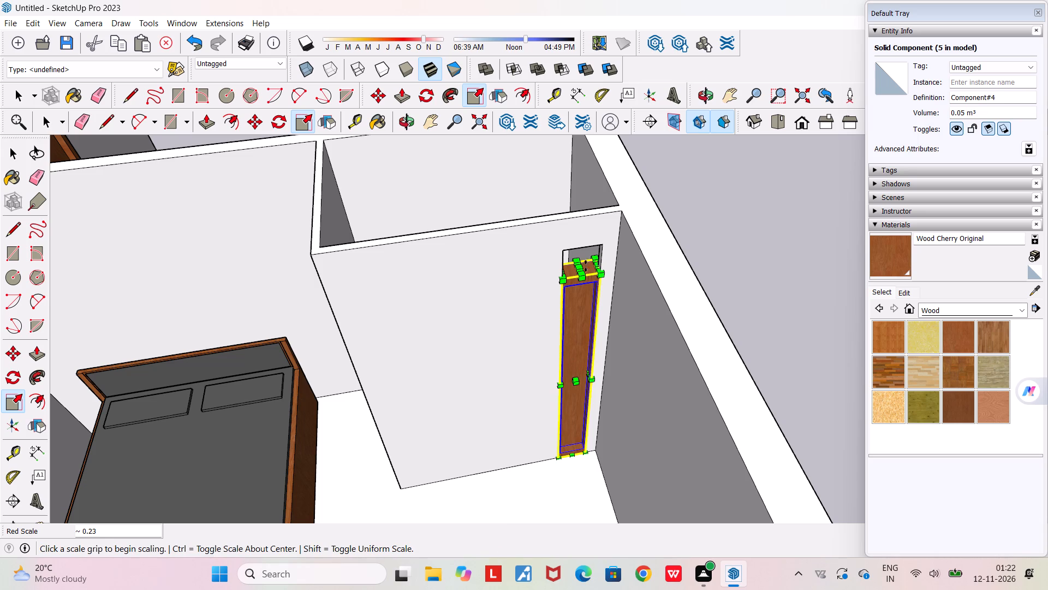
{"action": "left_click", "coordinate": [578, 266]}
{"action": "left_click", "coordinate": [574, 244]}
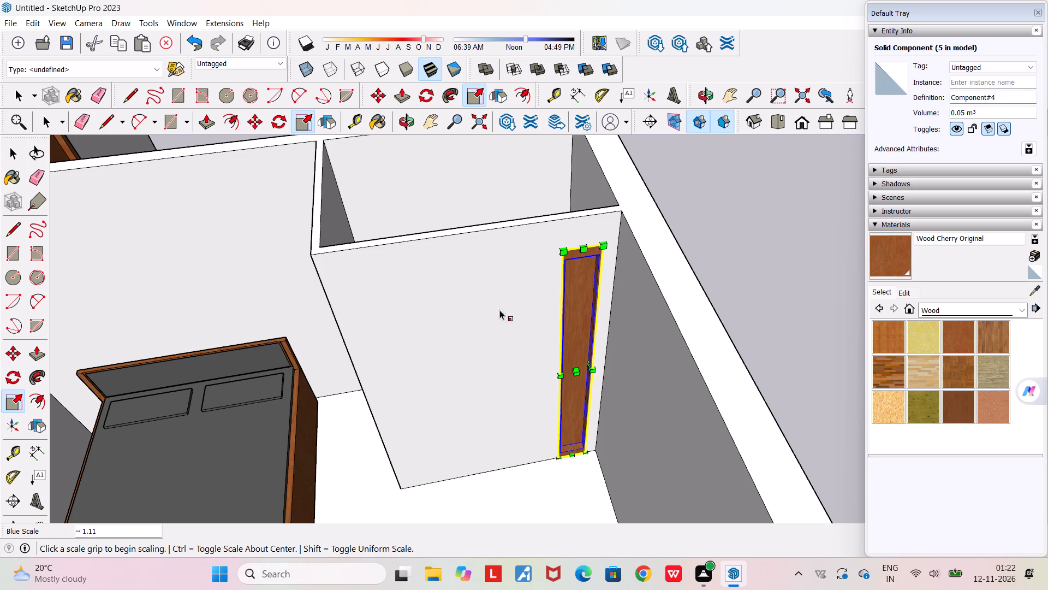
Scale the narrow door's thickness by 0.37 so it fits within the bedroom's partition wall.
{"action": "middle_click_drag", "start_coordinate": [428, 322], "coordinate": [23, 405]}
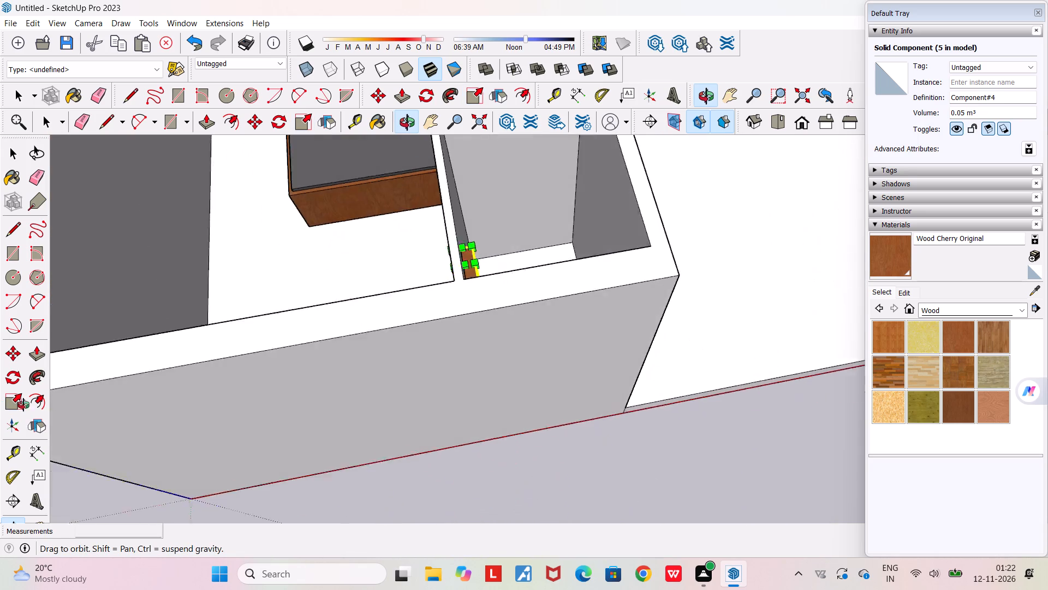
{"action": "middle_click_drag", "start_coordinate": [23, 405], "coordinate": [0, 446]}
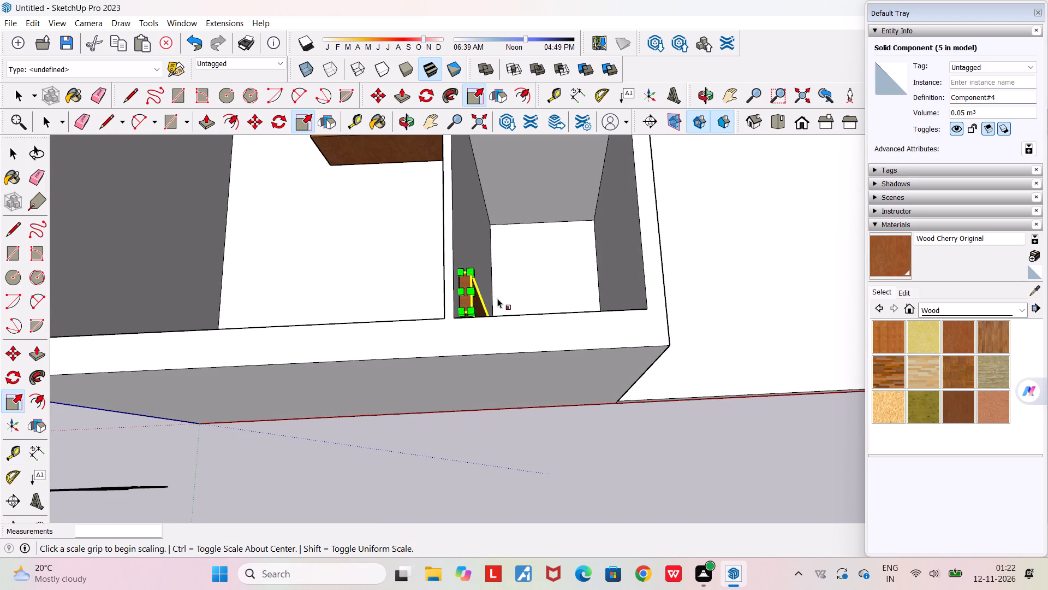
{"action": "scroll", "coordinate": [469, 292], "scroll_direction": "up", "scroll_amount": 10}
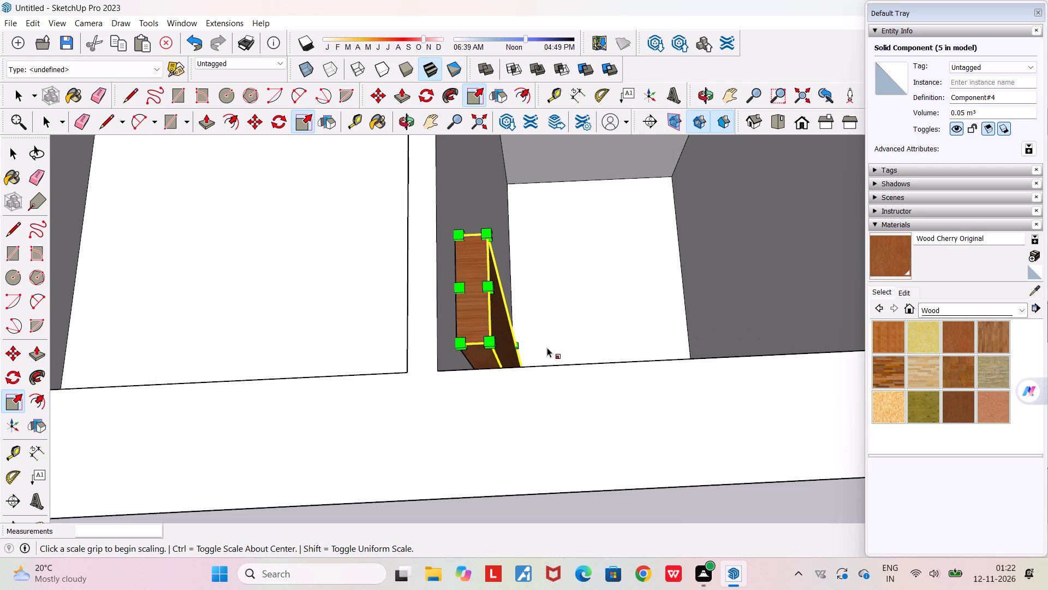
{"action": "middle_click_drag", "start_coordinate": [540, 363], "coordinate": [518, 420]}
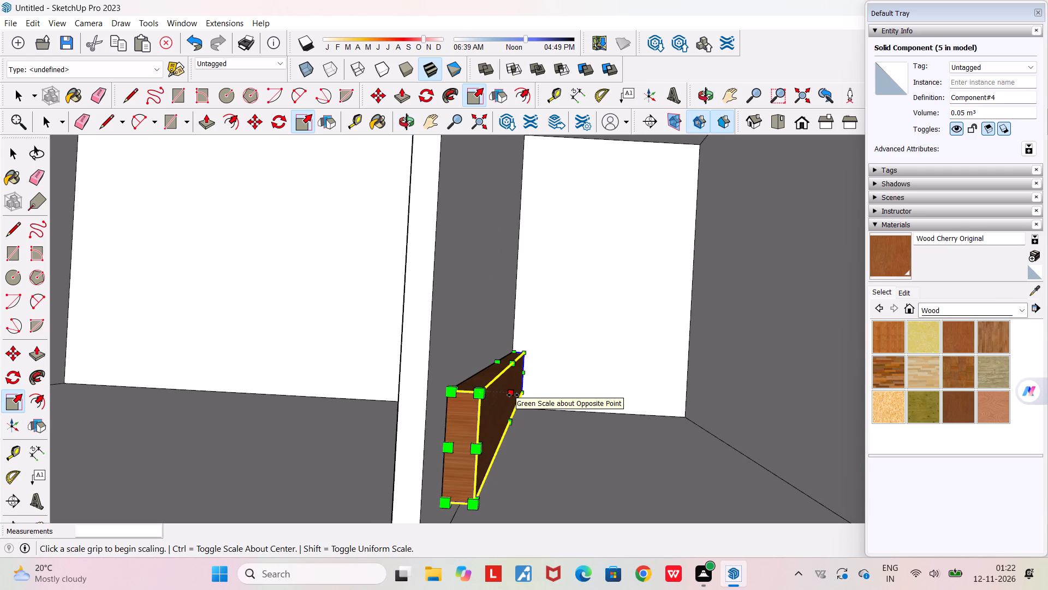
{"action": "left_click", "coordinate": [513, 395]}
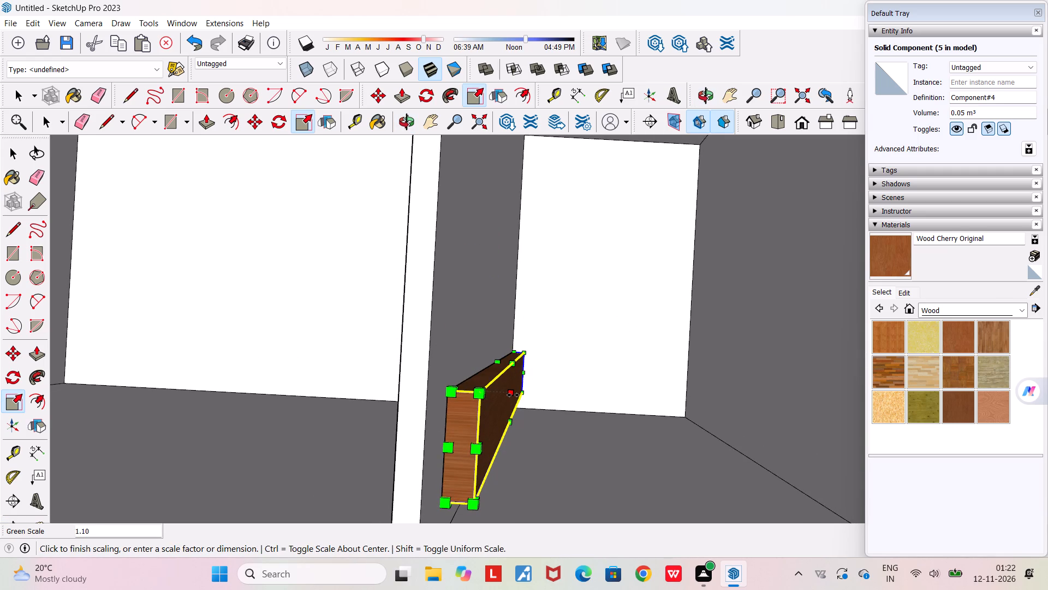
{"action": "left_click", "coordinate": [491, 395]}
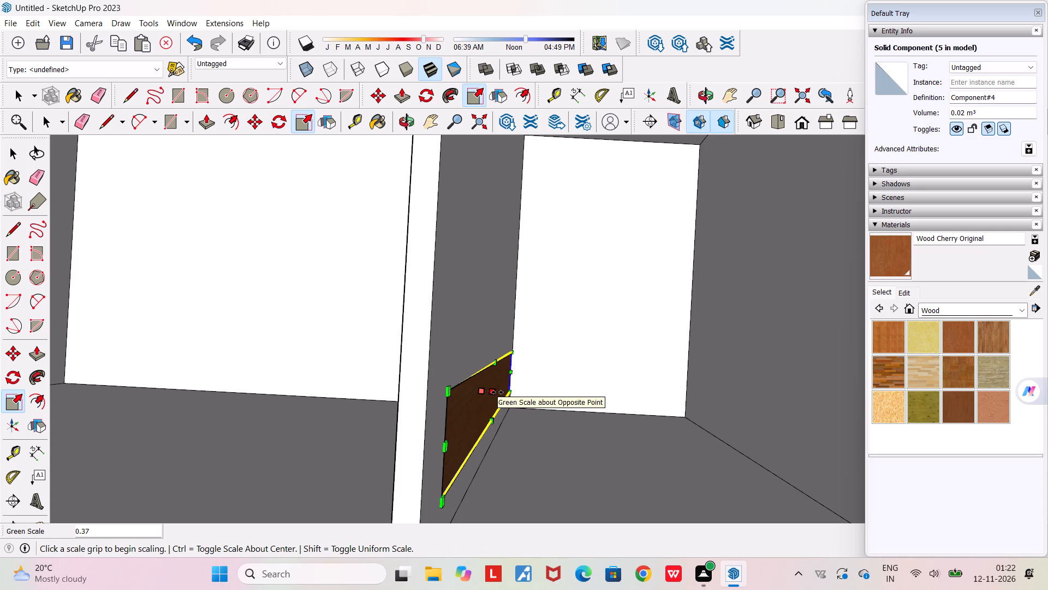
{"action": "middle_click_drag", "start_coordinate": [497, 392], "coordinate": [793, 251]}
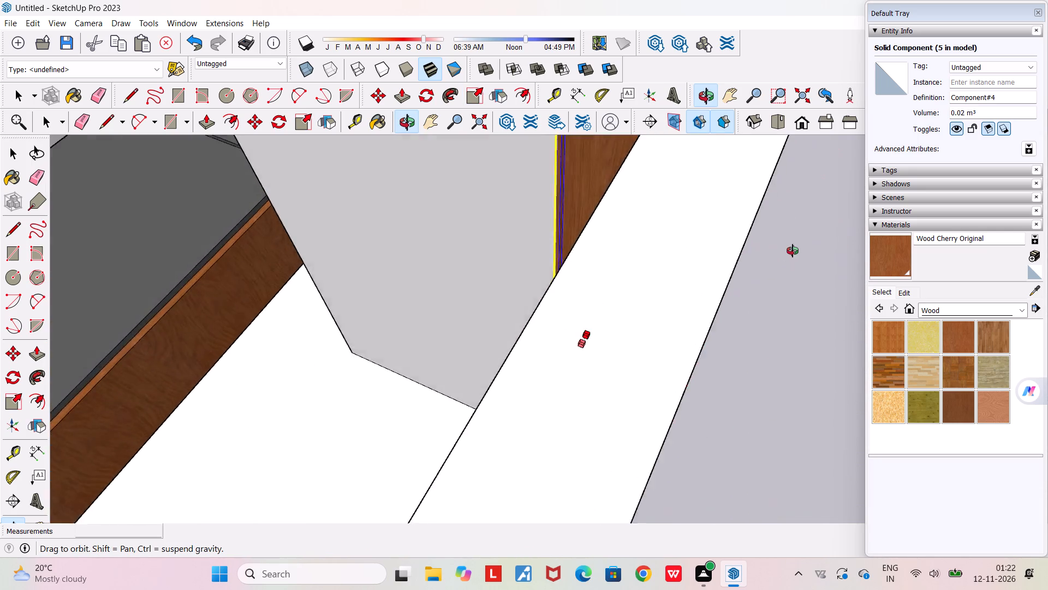
{"action": "middle_click_drag", "start_coordinate": [793, 251], "coordinate": [861, 265]}
{"action": "scroll", "coordinate": [861, 265], "scroll_direction": "down", "scroll_amount": 3}
{"action": "scroll", "coordinate": [801, 332], "scroll_direction": "down", "scroll_amount": 5}
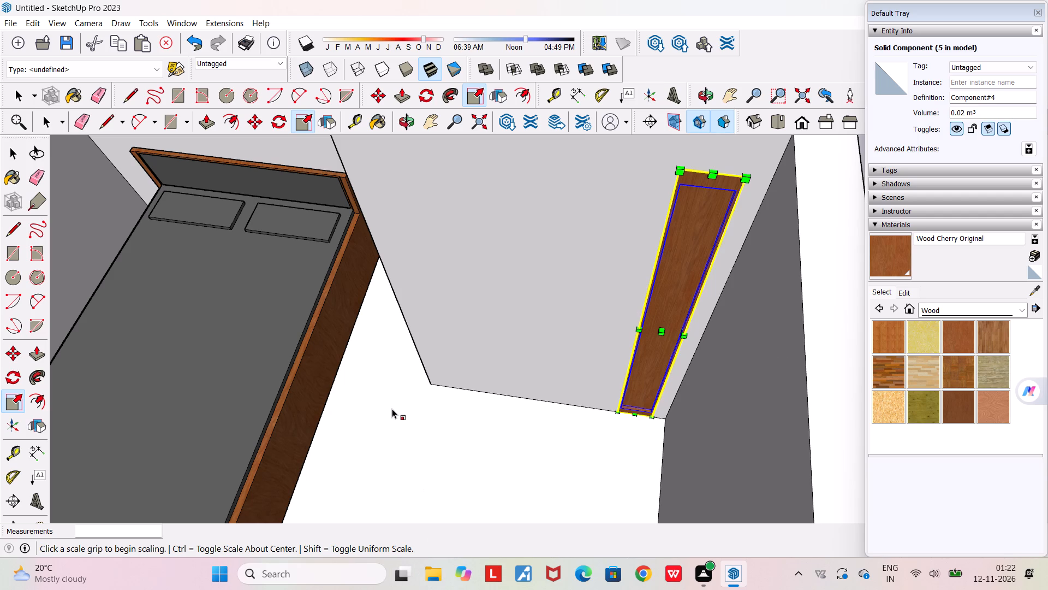
{"action": "scroll", "coordinate": [392, 407], "scroll_direction": "down", "scroll_amount": 5}
{"action": "key", "text": "space"}
Copy the door in the wall between the two unfurnished rooms and paste it in the open space behind the house.
{"action": "scroll", "coordinate": [392, 407], "scroll_direction": "down", "scroll_amount": 5}
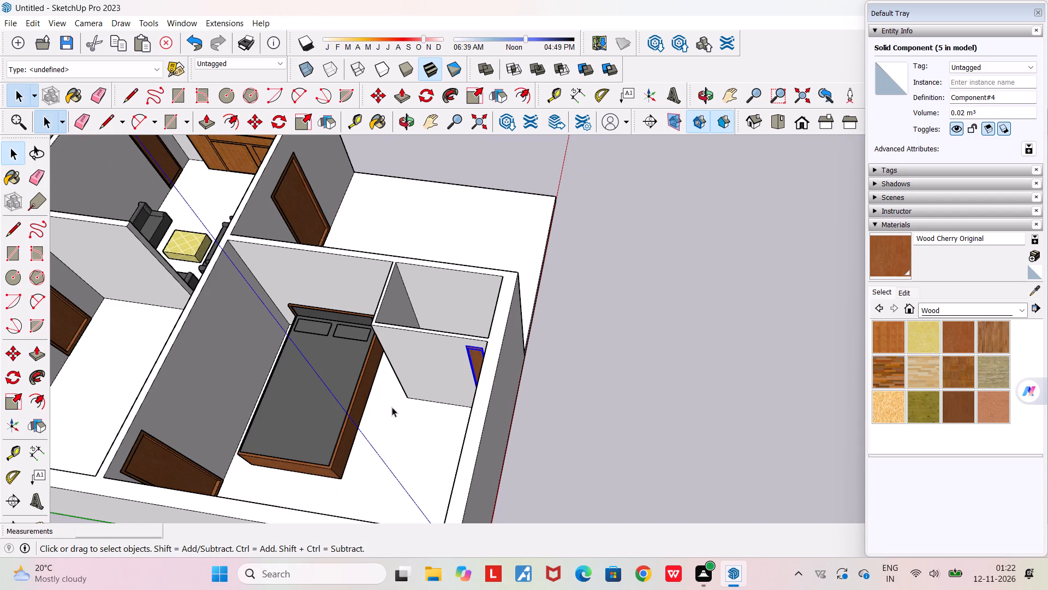
{"action": "scroll", "coordinate": [392, 407], "scroll_direction": "down", "scroll_amount": 10}
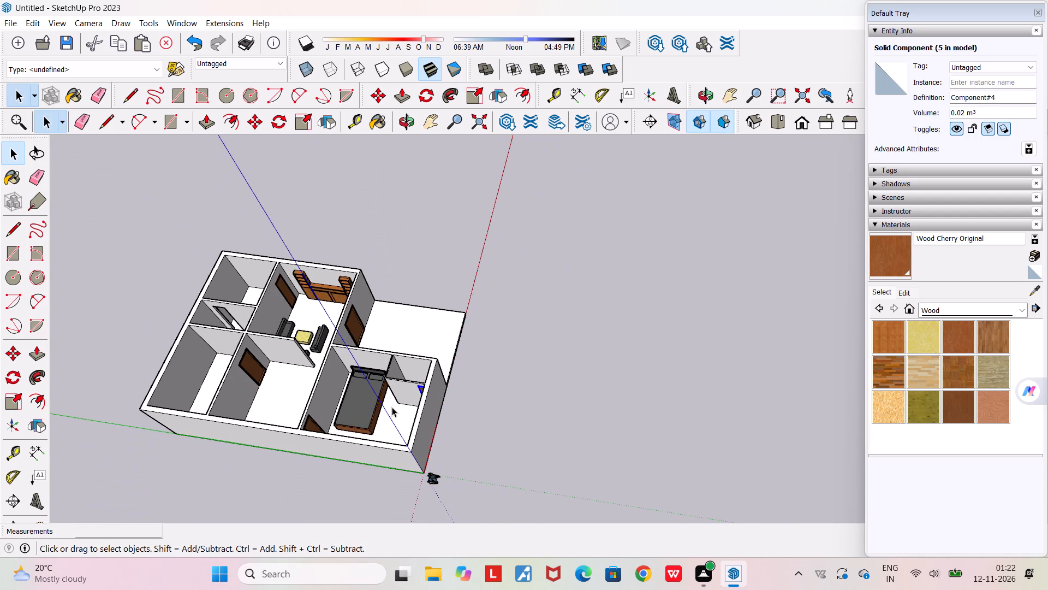
{"action": "scroll", "coordinate": [279, 397], "scroll_direction": "up", "scroll_amount": 5}
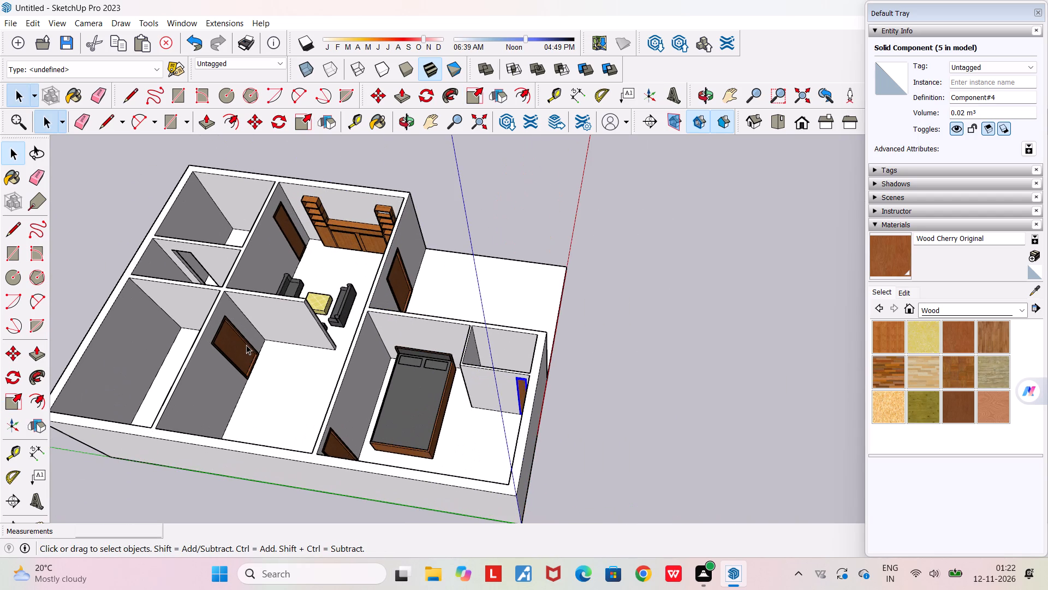
{"action": "left_click", "coordinate": [246, 345]}
{"action": "key", "text": "ctrl+c"}
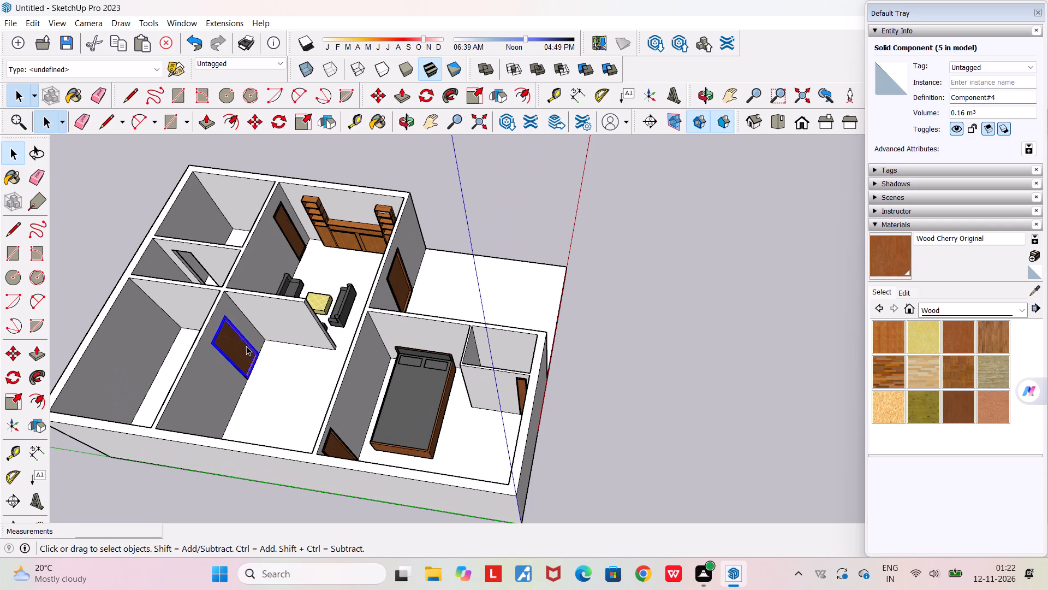
{"action": "scroll", "coordinate": [246, 346], "scroll_direction": "down", "scroll_amount": 5}
{"action": "key", "text": "ctrl+v"}
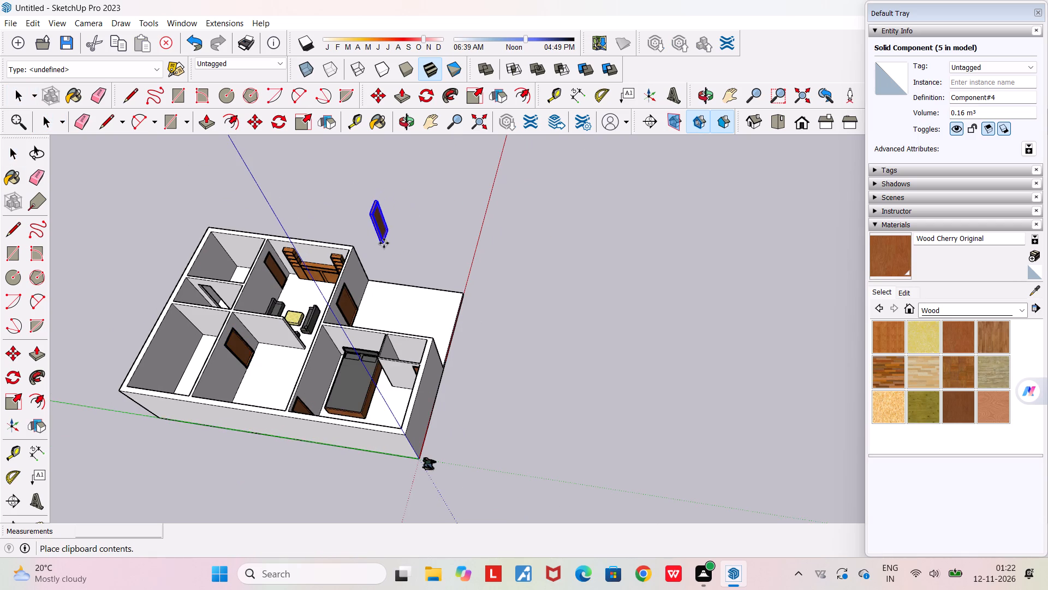
{"action": "left_click", "coordinate": [396, 235]}
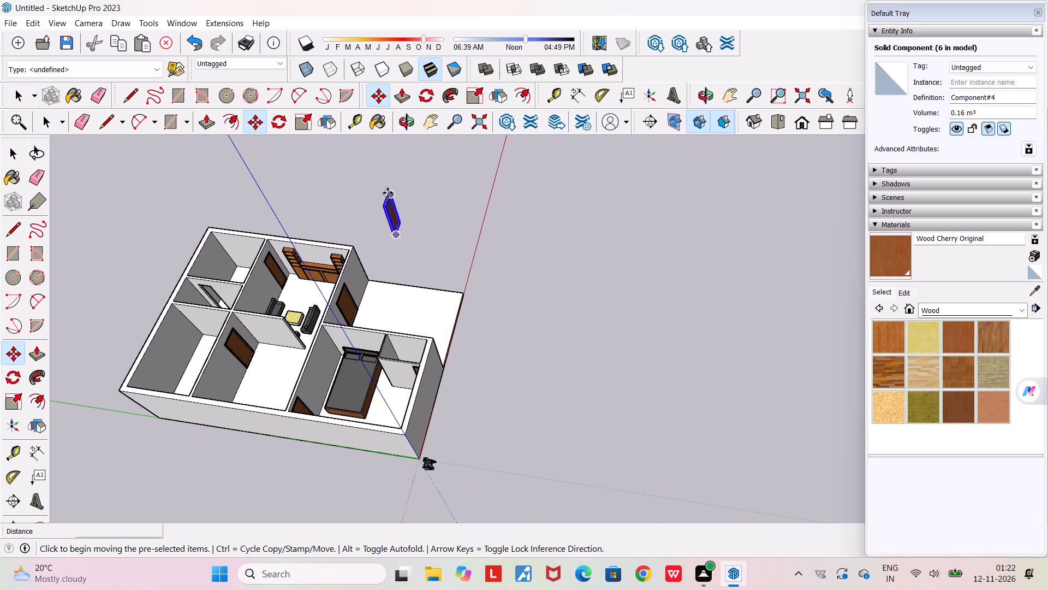
Rotate the newly pasted door copy by -90 degrees about its vertical axis.
{"action": "scroll", "coordinate": [391, 203], "scroll_direction": "up", "scroll_amount": 14}
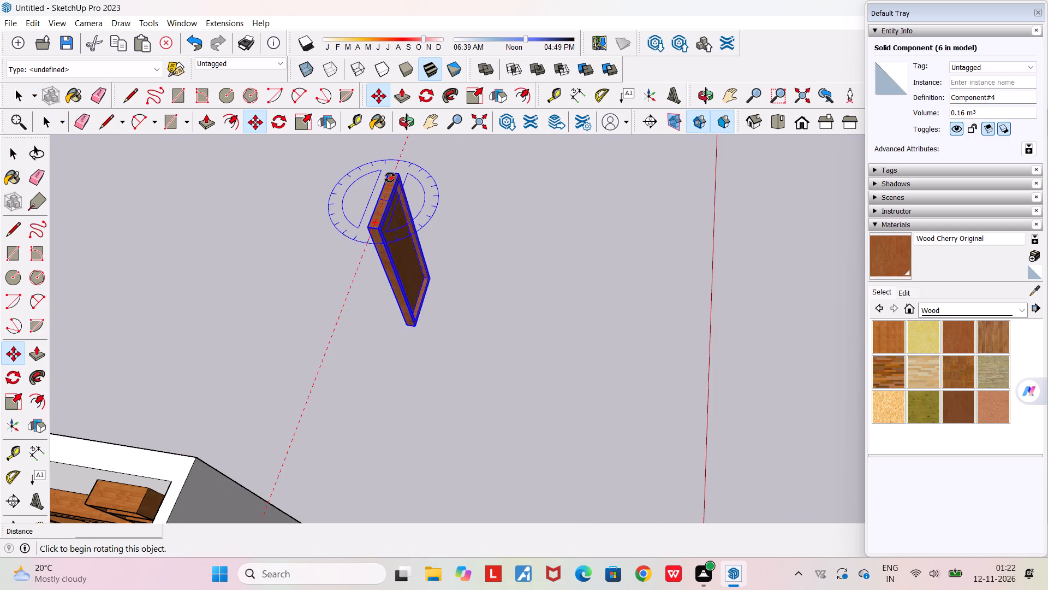
{"action": "left_click", "coordinate": [392, 178]}
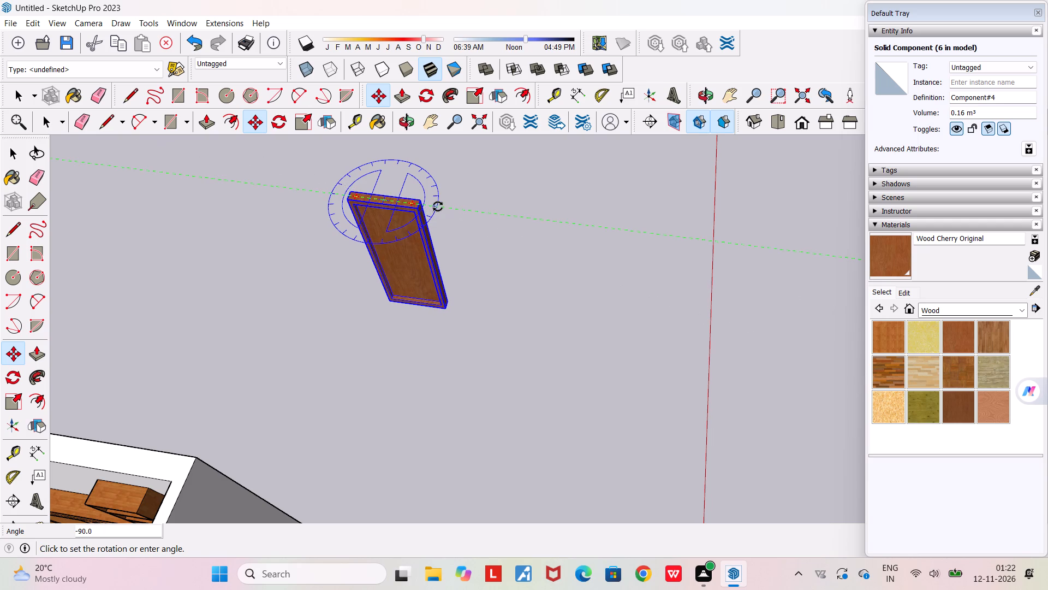
{"action": "left_click", "coordinate": [439, 206]}
Move the rotated door copy about 9.50 m to the lower corner of the doorway in the small room beside the living area.
{"action": "scroll", "coordinate": [446, 293], "scroll_direction": "down", "scroll_amount": 11}
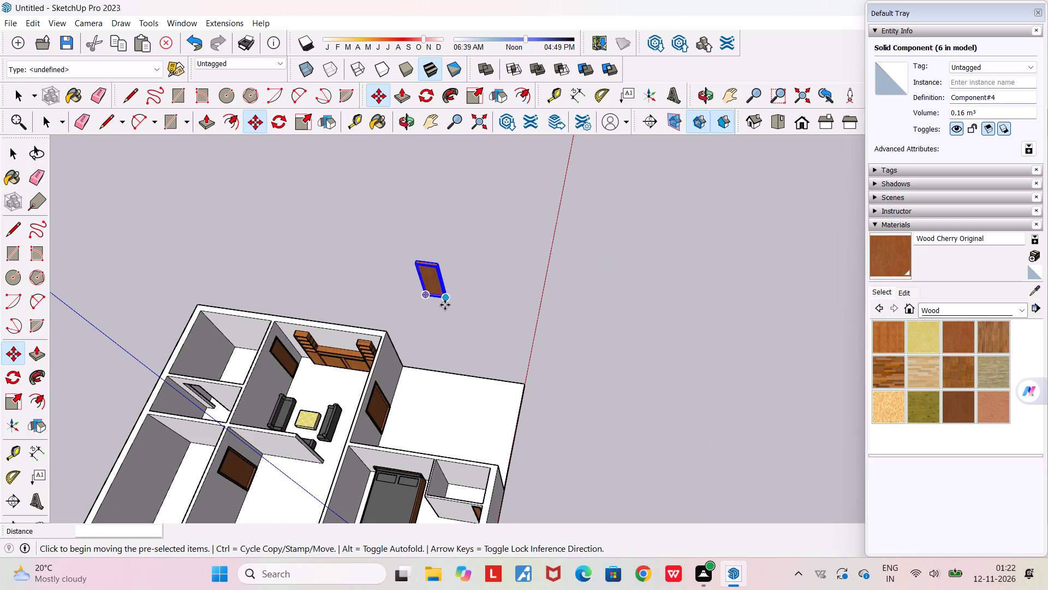
{"action": "left_click", "coordinate": [445, 305]}
{"action": "scroll", "coordinate": [201, 417], "scroll_direction": "up", "scroll_amount": 7}
{"action": "middle_click_drag", "start_coordinate": [224, 411], "coordinate": [225, 411]}
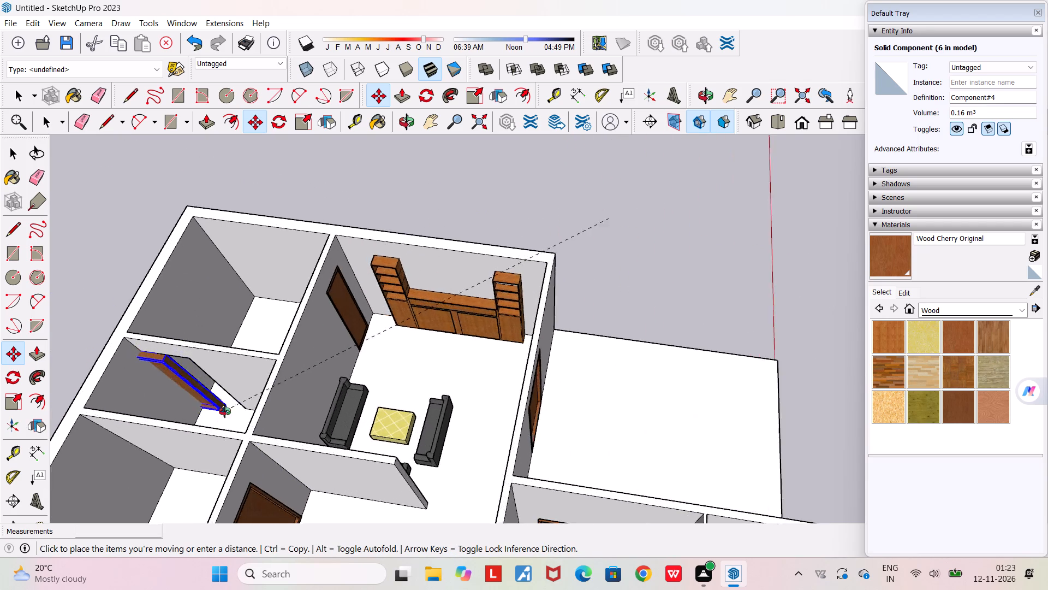
{"action": "middle_click_drag", "start_coordinate": [225, 411], "coordinate": [306, 365]}
{"action": "scroll", "coordinate": [306, 365], "scroll_direction": "down", "scroll_amount": 4}
{"action": "middle_click_drag", "start_coordinate": [235, 443], "coordinate": [196, 571]}
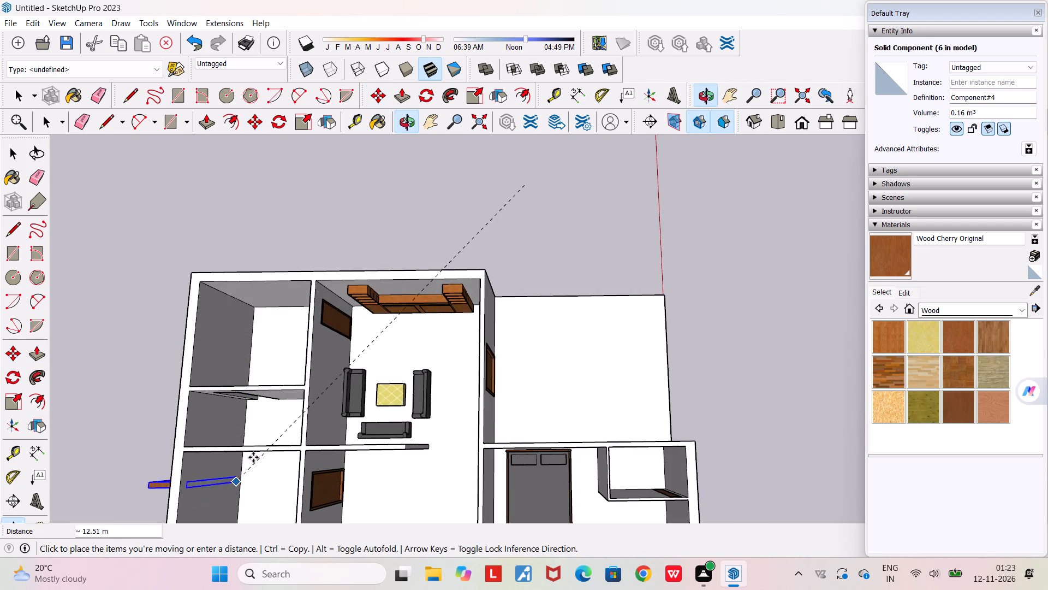
{"action": "scroll", "coordinate": [282, 413], "scroll_direction": "up", "scroll_amount": 7}
{"action": "middle_click_drag", "start_coordinate": [282, 411], "coordinate": [302, 363]}
{"action": "scroll", "coordinate": [237, 426], "scroll_direction": "up", "scroll_amount": 13}
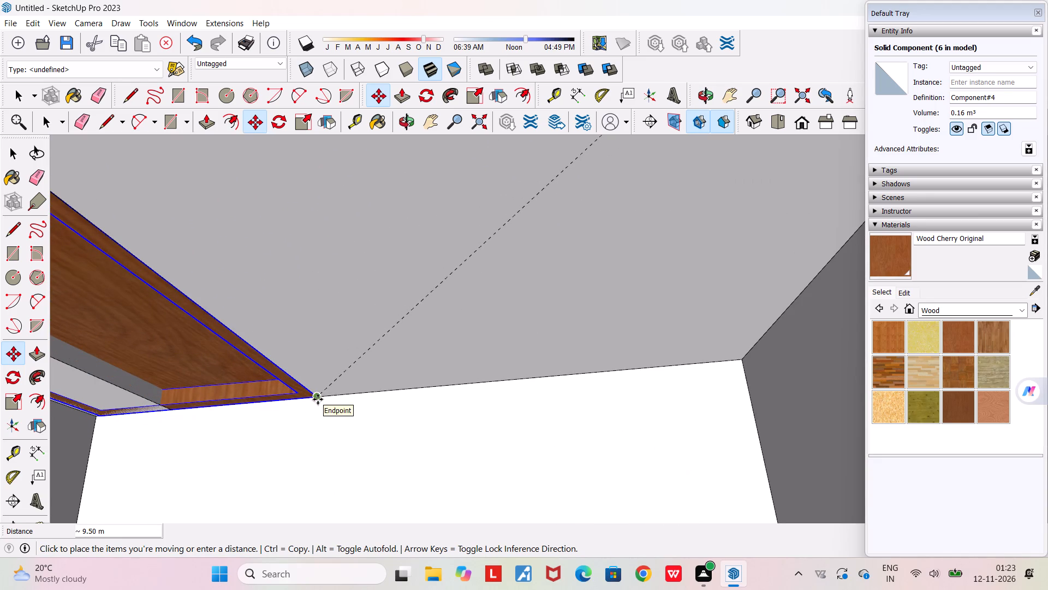
{"action": "left_click", "coordinate": [318, 399]}
{"action": "scroll", "coordinate": [318, 400], "scroll_direction": "down", "scroll_amount": 16}
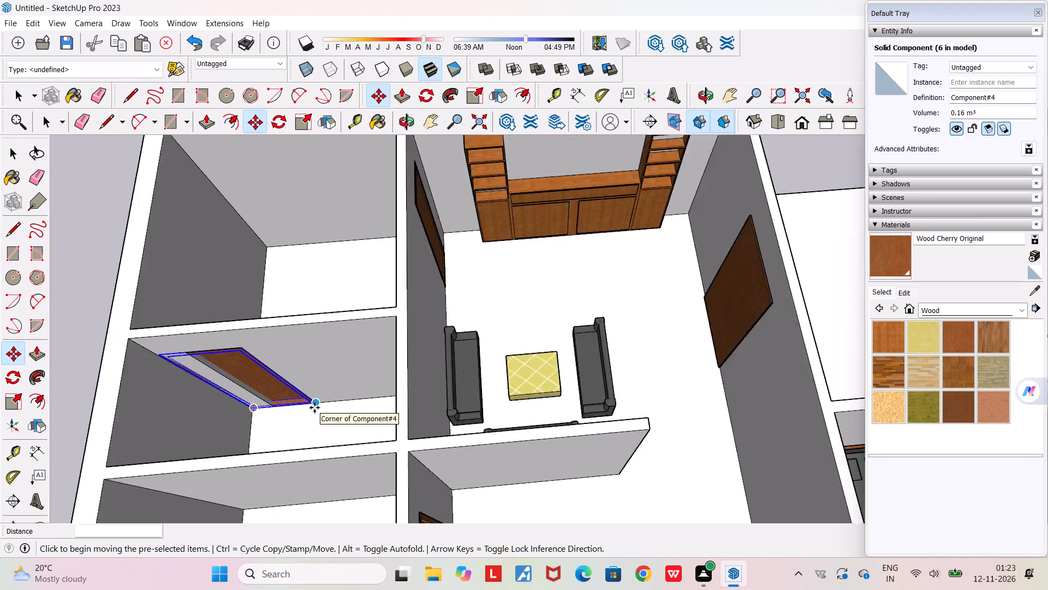
{"action": "scroll", "coordinate": [314, 408], "scroll_direction": "down", "scroll_amount": 1}
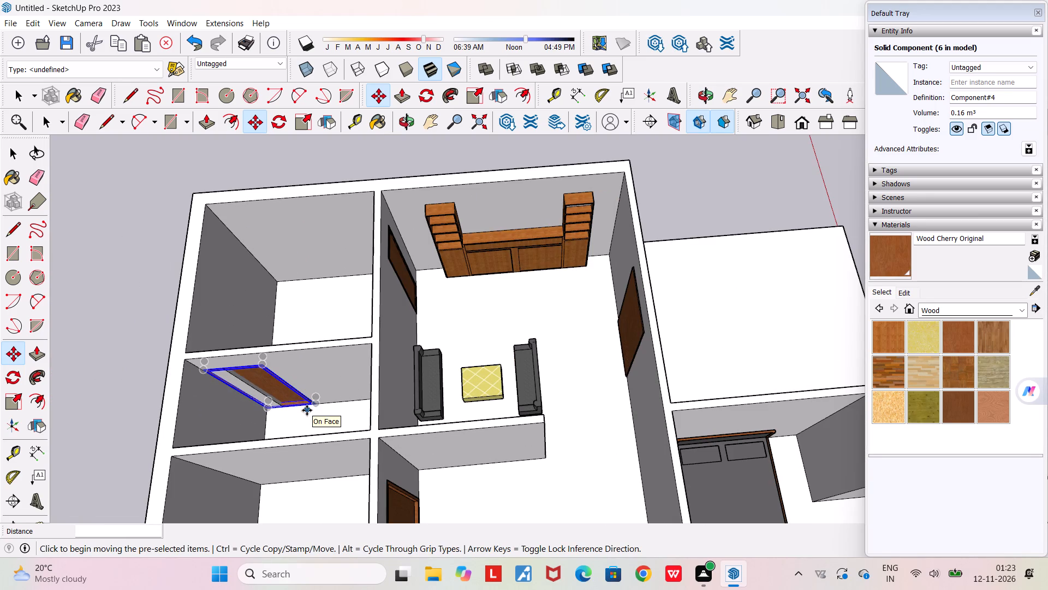
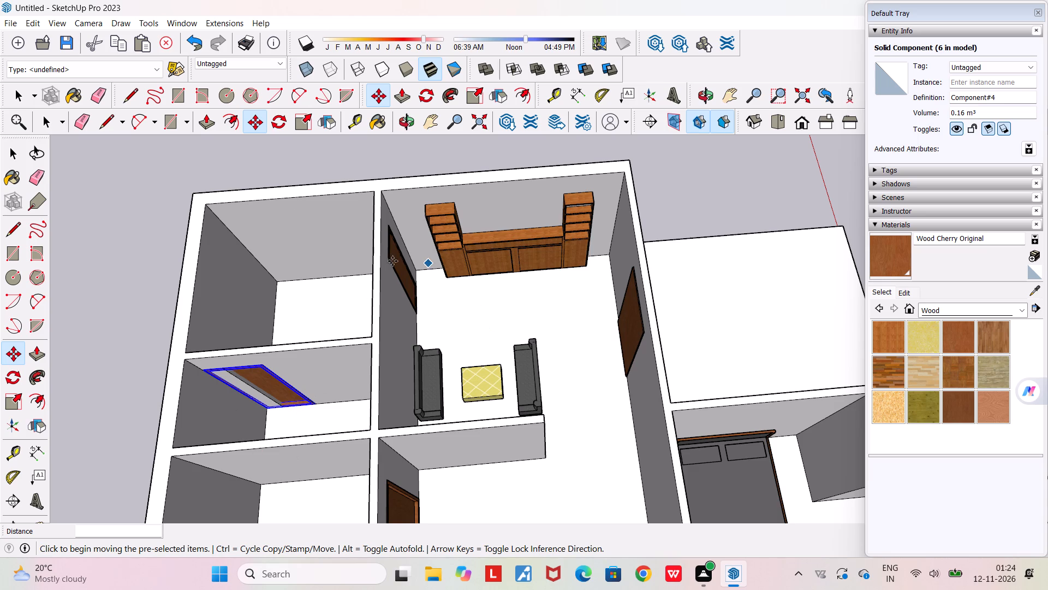
Scale the door copy's width by 0.71 so it fits the doorway in the small room beside the living area.
{"action": "middle_click_drag", "start_coordinate": [265, 373], "coordinate": [306, 291]}
{"action": "scroll", "coordinate": [218, 417], "scroll_direction": "up", "scroll_amount": 6}
{"action": "middle_click_drag", "start_coordinate": [216, 424], "coordinate": [213, 438]}
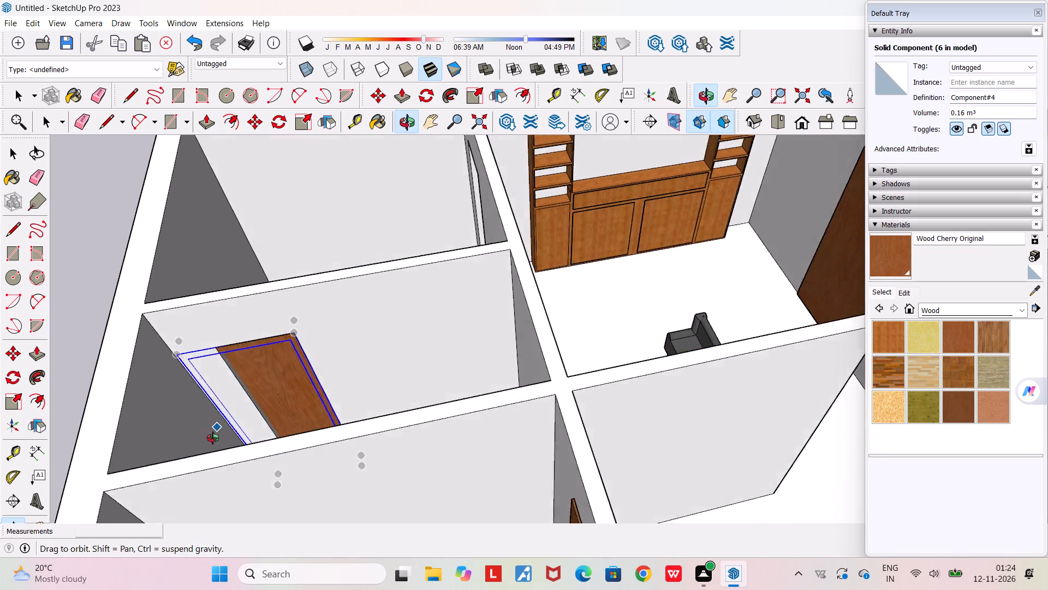
{"action": "middle_click_drag", "start_coordinate": [213, 438], "coordinate": [189, 499]}
{"action": "scroll", "coordinate": [211, 473], "scroll_direction": "up", "scroll_amount": 6}
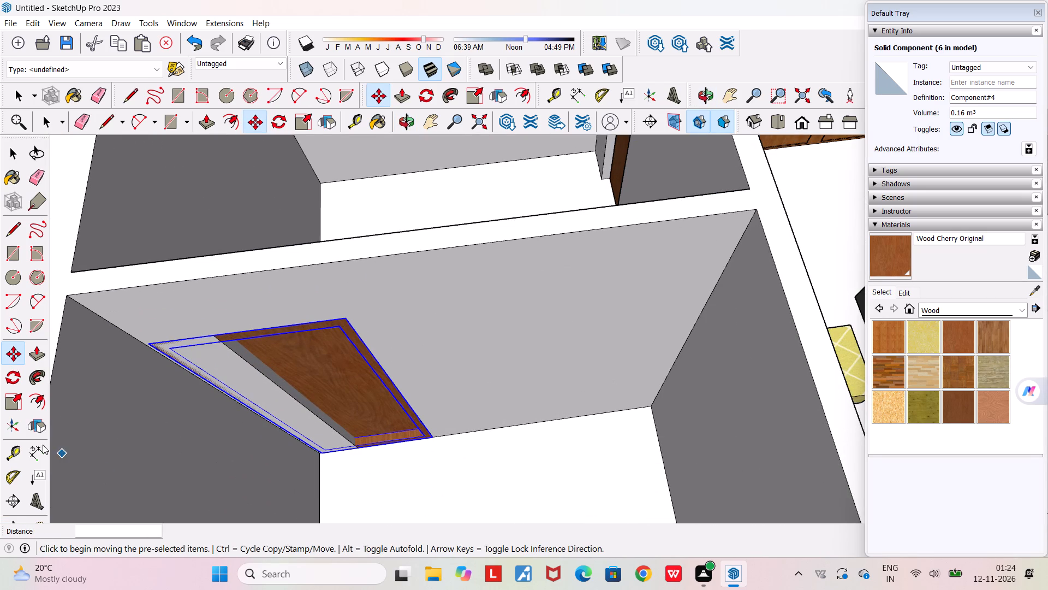
{"action": "left_click", "coordinate": [20, 394]}
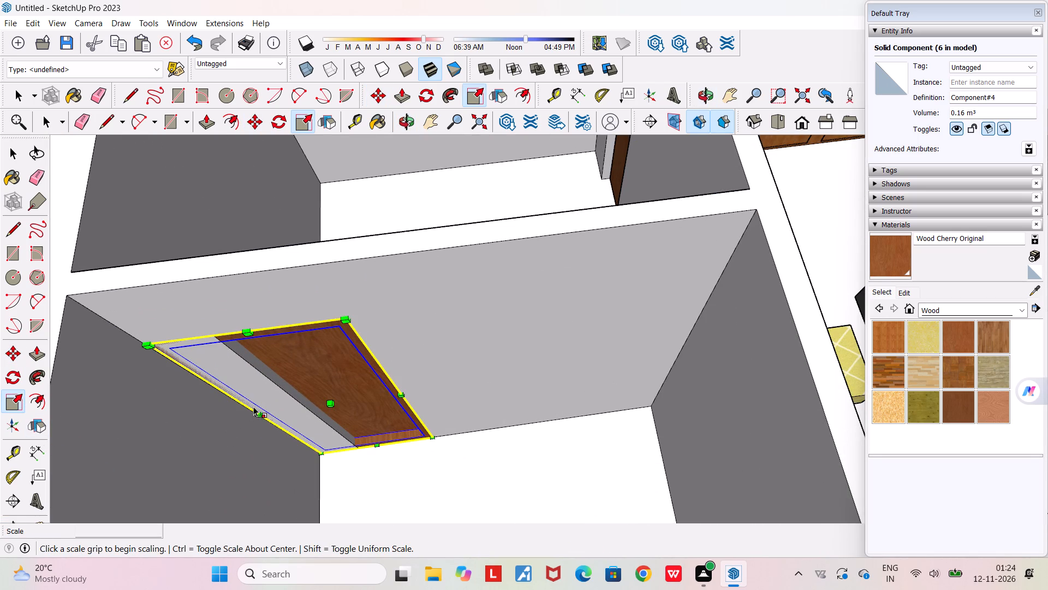
{"action": "left_click", "coordinate": [258, 406]}
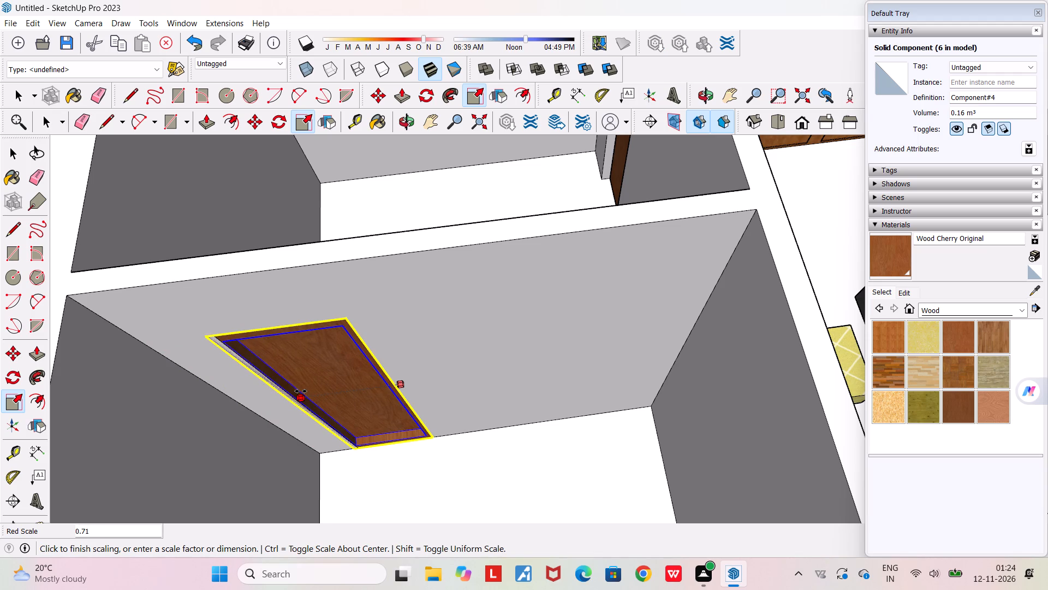
{"action": "left_click", "coordinate": [305, 390]}
Scale the same door's thickness by 0.61 along the green axis.
{"action": "middle_click_drag", "start_coordinate": [333, 413], "coordinate": [333, 409]}
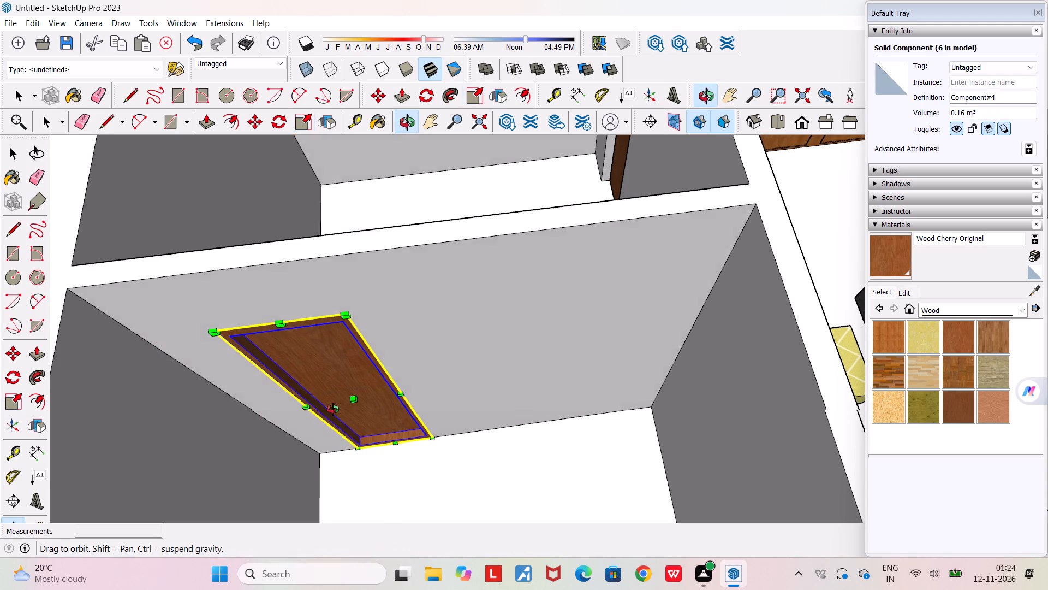
{"action": "middle_click_drag", "start_coordinate": [333, 409], "coordinate": [797, 378]}
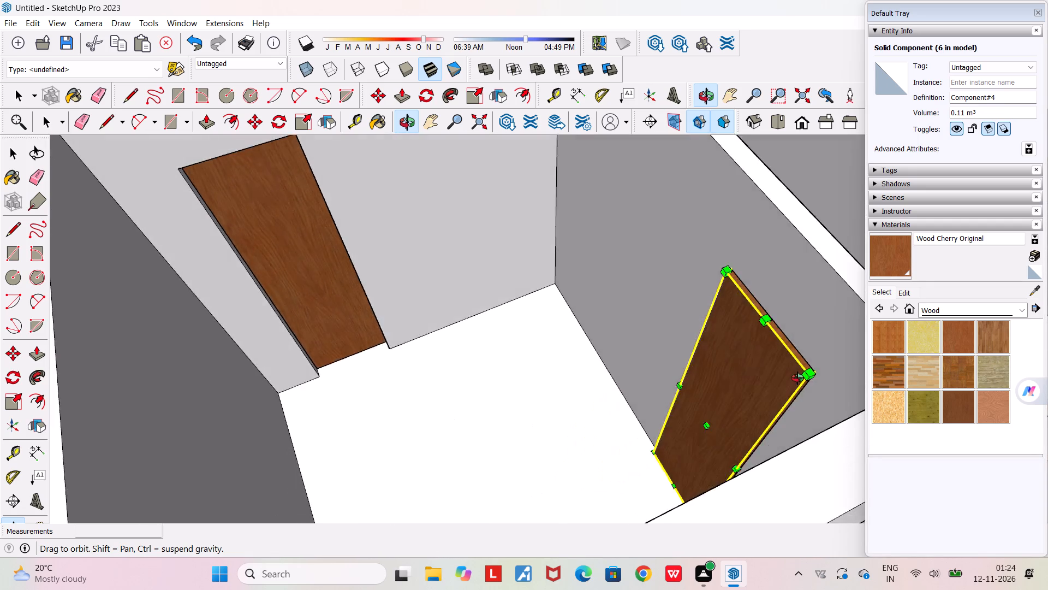
{"action": "middle_click_drag", "start_coordinate": [797, 378], "coordinate": [702, 370]}
{"action": "scroll", "coordinate": [609, 403], "scroll_direction": "up", "scroll_amount": 4}
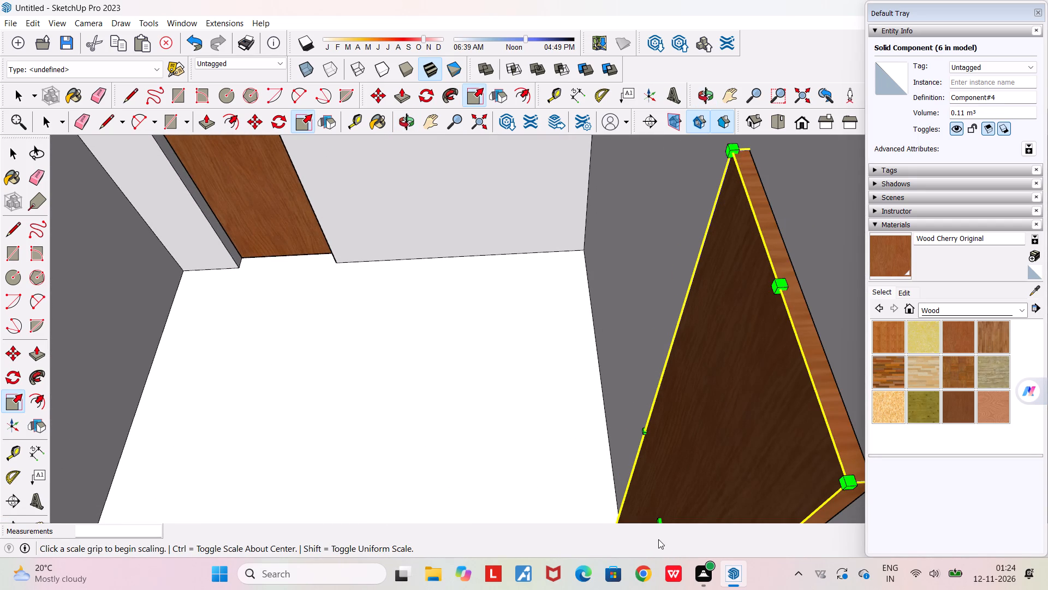
{"action": "left_click", "coordinate": [657, 518]}
{"action": "left_click", "coordinate": [677, 513]}
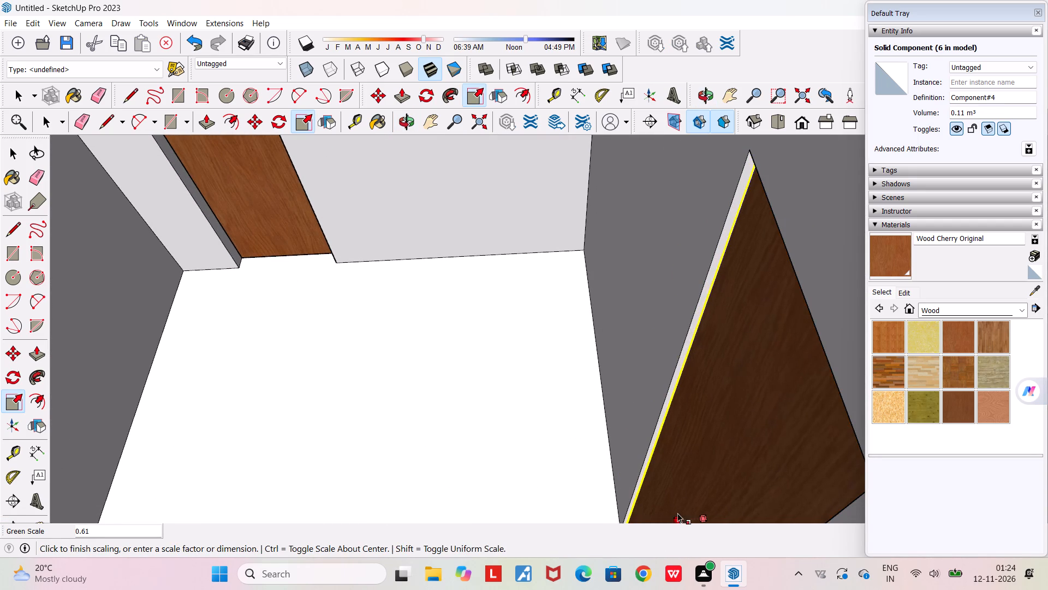
Scale the door's thickness down further from its opposite face to fit the partition wall, and clear the selection.
{"action": "scroll", "coordinate": [679, 510], "scroll_direction": "up", "scroll_amount": 1}
{"action": "middle_click_drag", "start_coordinate": [677, 505], "coordinate": [496, 457]}
{"action": "scroll", "coordinate": [498, 457], "scroll_direction": "down", "scroll_amount": 14}
{"action": "middle_click_drag", "start_coordinate": [490, 450], "coordinate": [419, 450]}
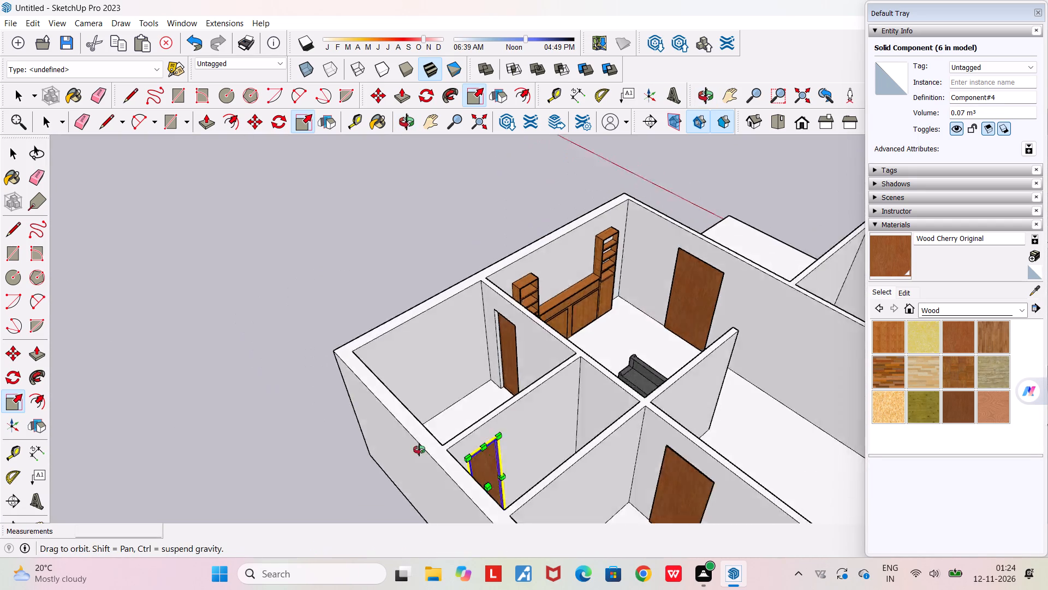
{"action": "middle_click_drag", "start_coordinate": [419, 450], "coordinate": [366, 448]}
{"action": "scroll", "coordinate": [407, 467], "scroll_direction": "up", "scroll_amount": 13}
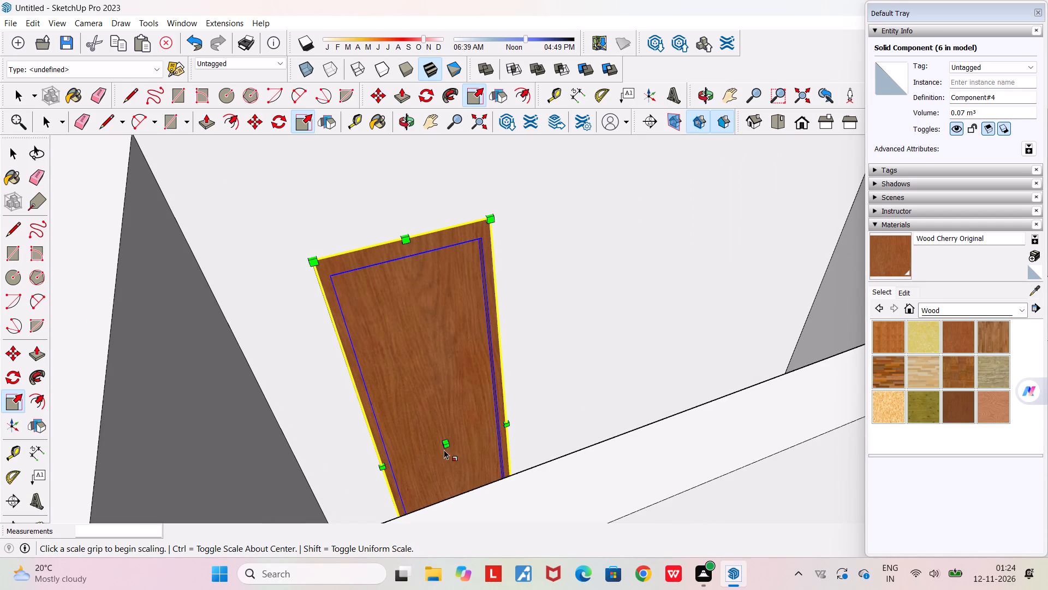
{"action": "left_click", "coordinate": [448, 447]}
{"action": "left_click", "coordinate": [442, 440]}
{"action": "scroll", "coordinate": [440, 446], "scroll_direction": "down", "scroll_amount": 6}
{"action": "middle_click_drag", "start_coordinate": [426, 484], "coordinate": [189, 575]}
{"action": "scroll", "coordinate": [189, 575], "scroll_direction": "down", "scroll_amount": 3}
{"action": "scroll", "coordinate": [218, 439], "scroll_direction": "down", "scroll_amount": 16}
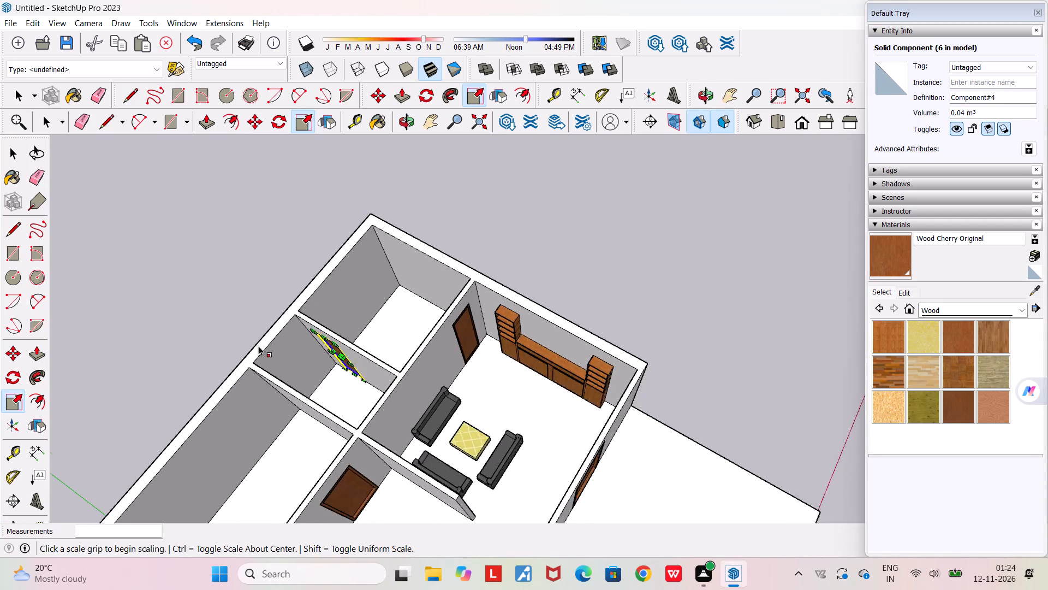
{"action": "scroll", "coordinate": [258, 346], "scroll_direction": "down", "scroll_amount": 3}
{"action": "middle_click_drag", "start_coordinate": [277, 422], "coordinate": [262, 337]}
{"action": "scroll", "coordinate": [262, 337], "scroll_direction": "down", "scroll_amount": 11}
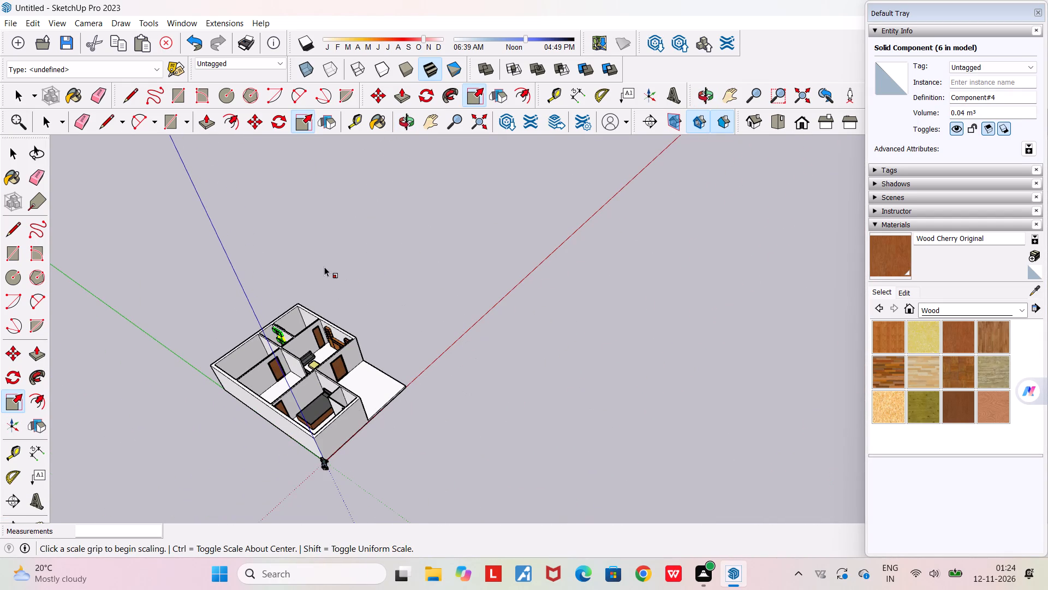
{"action": "key", "text": "space"}
{"action": "left_click", "coordinate": [322, 268]}
{"action": "middle_click_drag", "start_coordinate": [413, 408], "coordinate": [341, 413]}
{"action": "scroll", "coordinate": [341, 413], "scroll_direction": "down", "scroll_amount": 5}
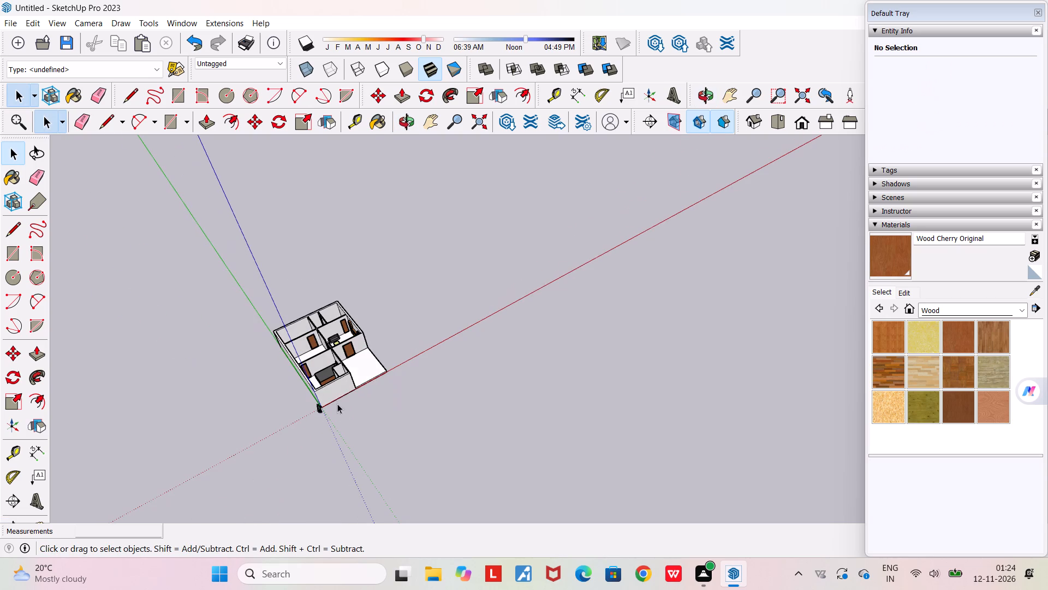
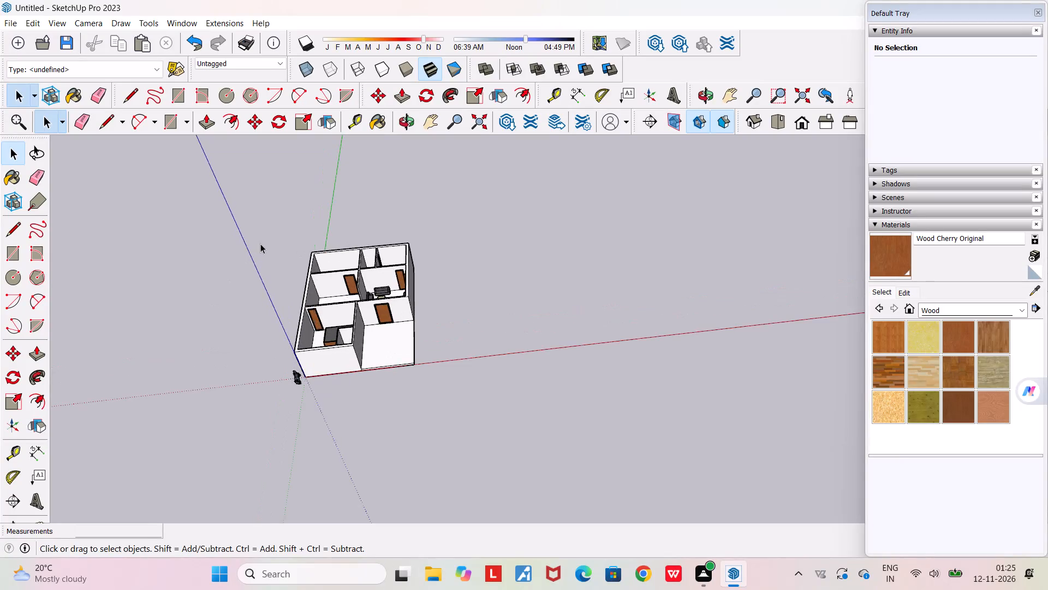
Paint the house's floor face with the Marble Carrara Gold Floor Tile material from the Tile collection and clear the selection.
{"action": "middle_click_drag", "start_coordinate": [260, 244], "coordinate": [160, 270]}
{"action": "scroll", "coordinate": [160, 270], "scroll_direction": "down", "scroll_amount": 12}
{"action": "scroll", "coordinate": [221, 211], "scroll_direction": "up", "scroll_amount": 6}
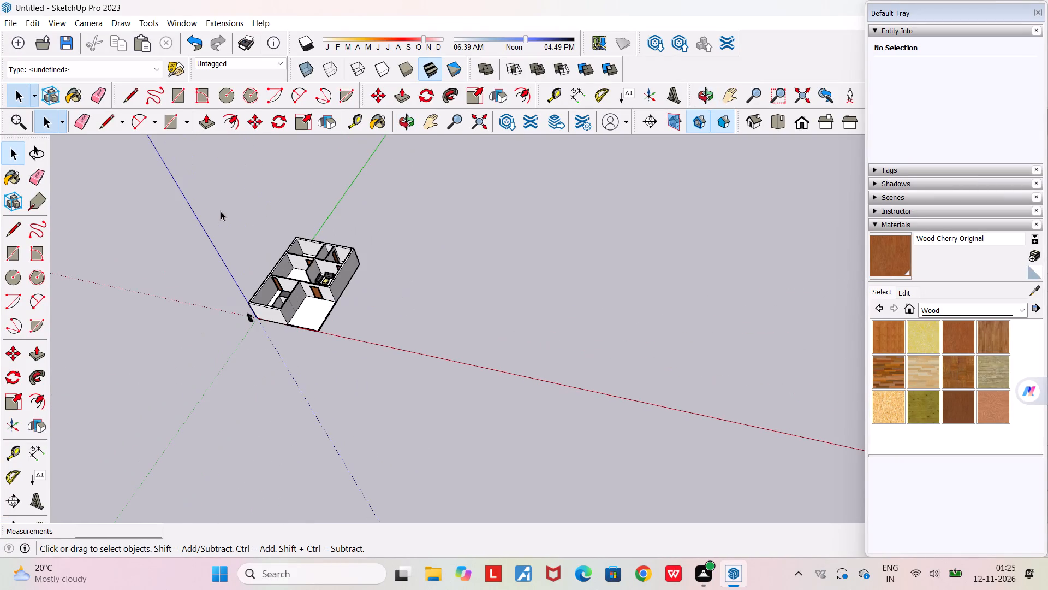
{"action": "scroll", "coordinate": [224, 223], "scroll_direction": "up", "scroll_amount": 5}
{"action": "scroll", "coordinate": [251, 303], "scroll_direction": "up", "scroll_amount": 1}
{"action": "middle_click_drag", "start_coordinate": [251, 303], "coordinate": [291, 324]}
{"action": "scroll", "coordinate": [290, 324], "scroll_direction": "down", "scroll_amount": 3}
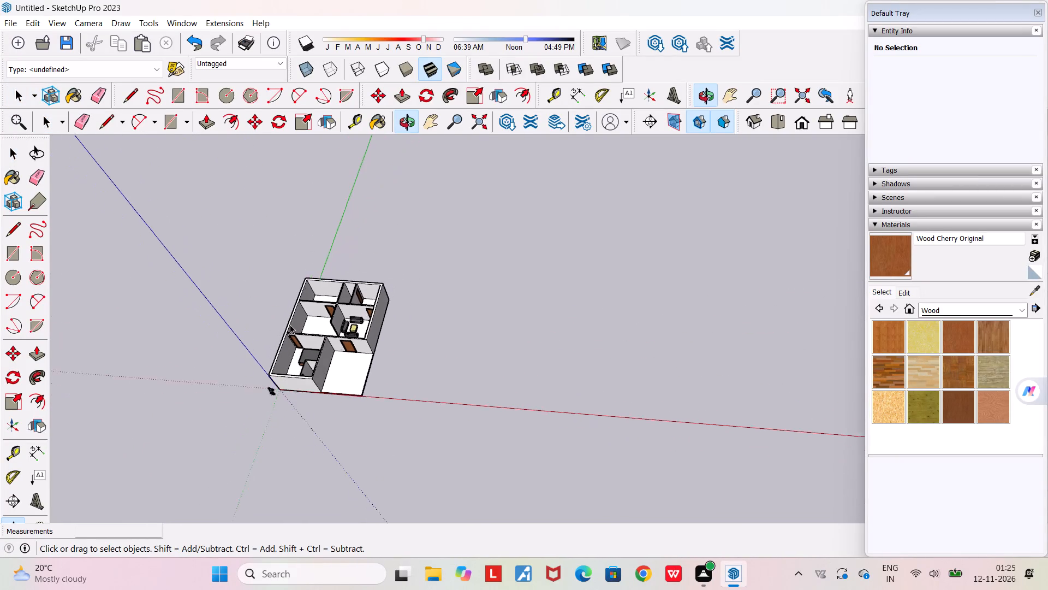
{"action": "scroll", "coordinate": [290, 324], "scroll_direction": "down", "scroll_amount": 2}
{"action": "scroll", "coordinate": [362, 338], "scroll_direction": "up", "scroll_amount": 6}
{"action": "scroll", "coordinate": [326, 380], "scroll_direction": "up", "scroll_amount": 3}
{"action": "left_click", "coordinate": [327, 398]}
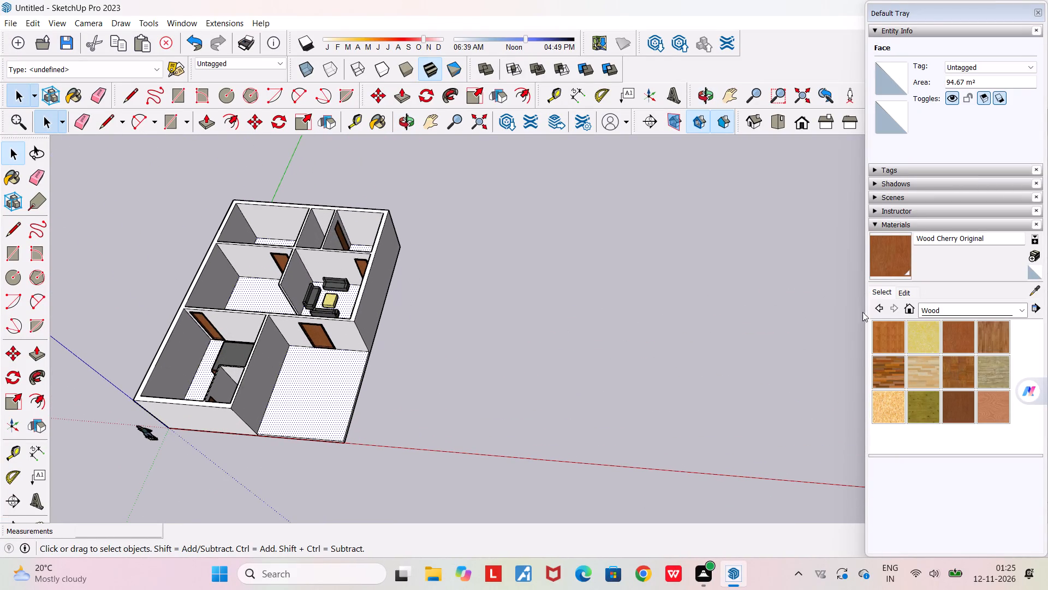
{"action": "left_click", "coordinate": [988, 304]}
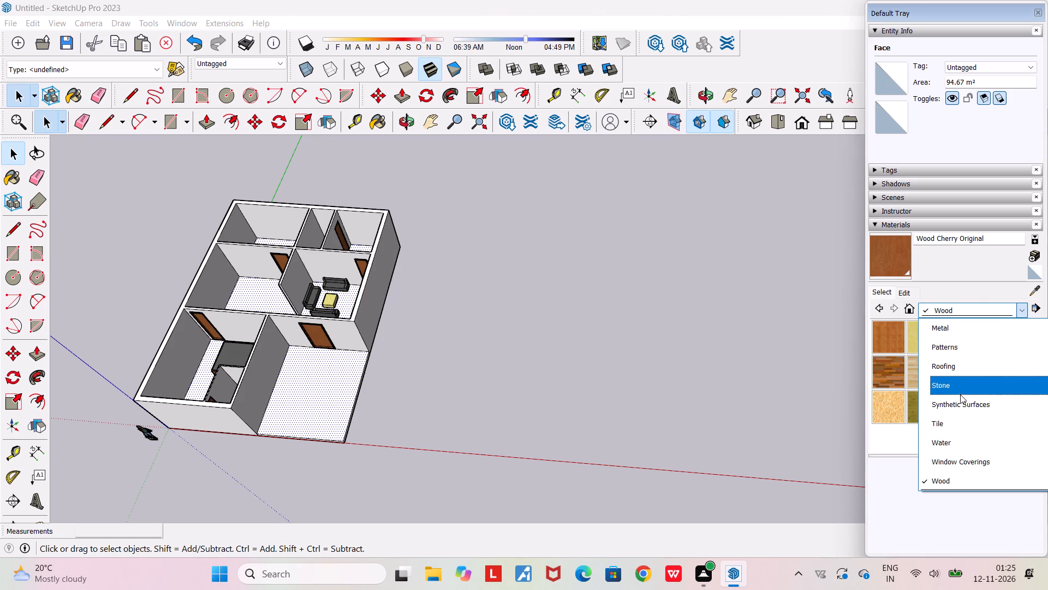
{"action": "left_click", "coordinate": [954, 423]}
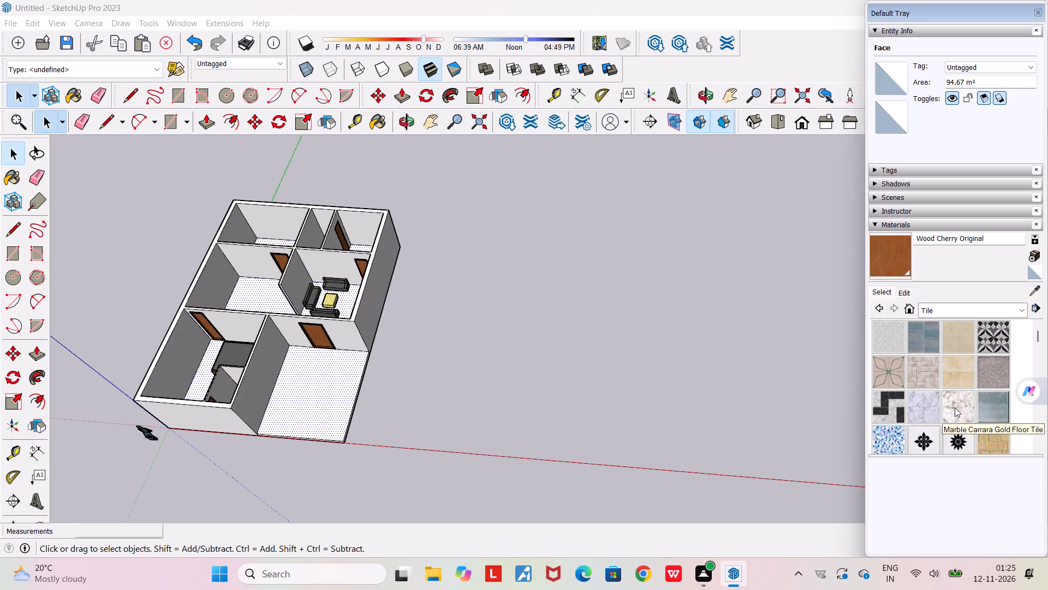
{"action": "left_click", "coordinate": [955, 408]}
{"action": "left_click", "coordinate": [336, 402]}
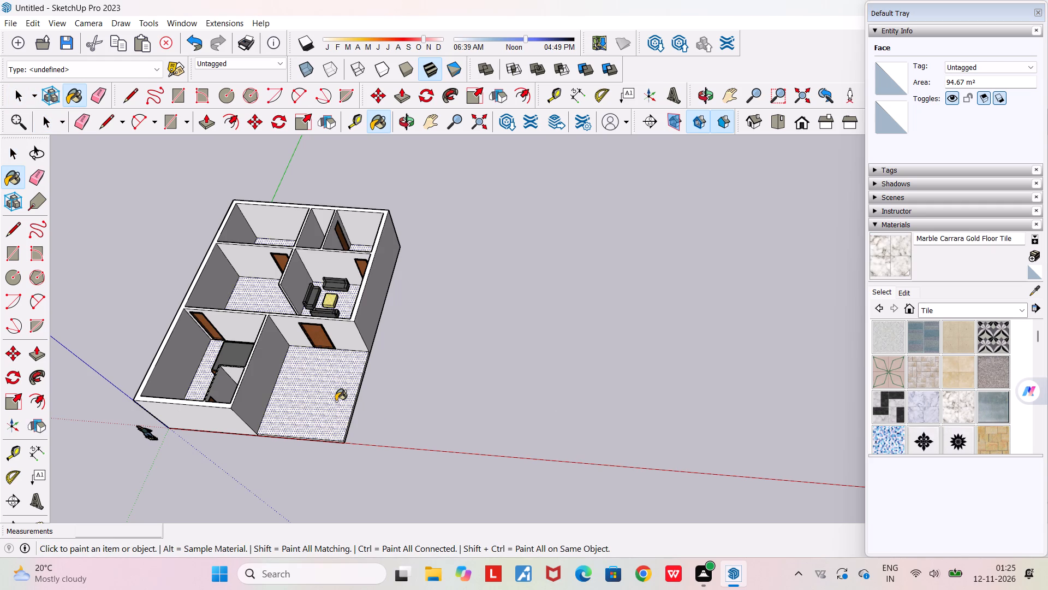
{"action": "key", "text": "space"}
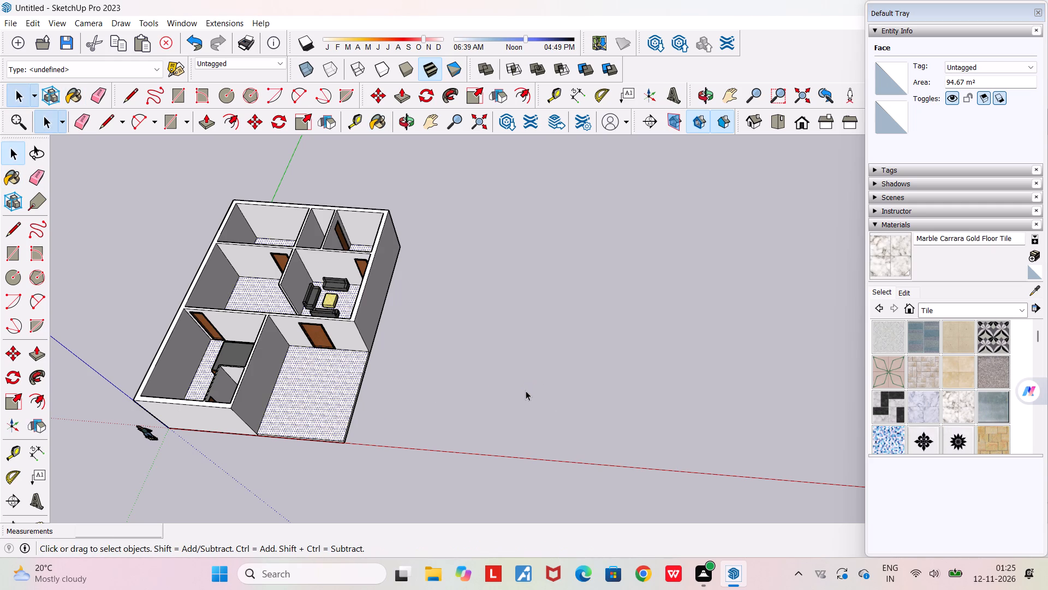
{"action": "left_click", "coordinate": [522, 387]}
Examine the tiled floor, doors and furniture throughout the house from several sides and from above.
{"action": "scroll", "coordinate": [506, 372], "scroll_direction": "down", "scroll_amount": 1}
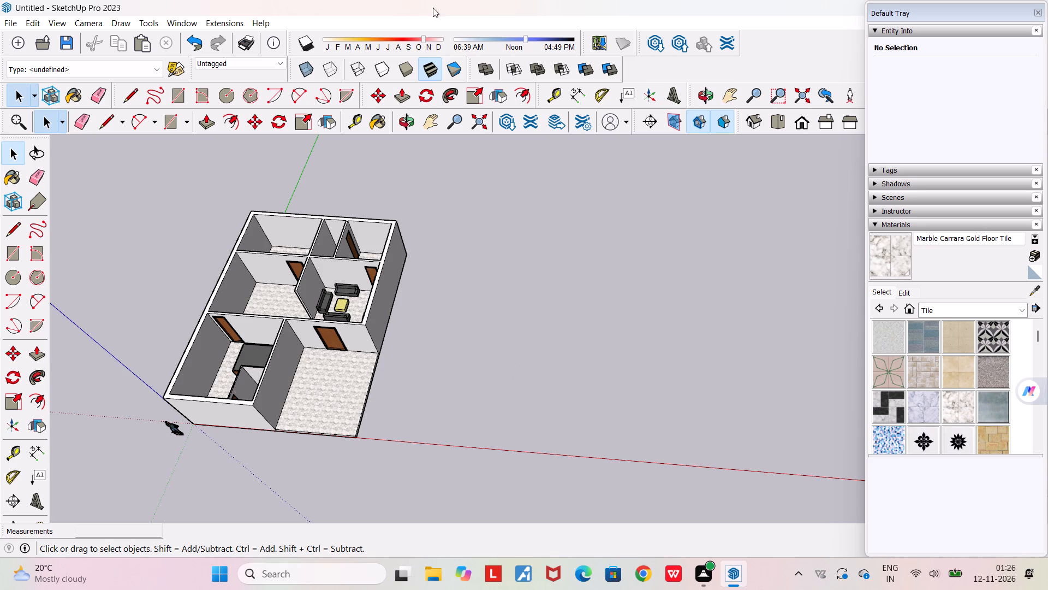
{"action": "scroll", "coordinate": [340, 318], "scroll_direction": "down", "scroll_amount": 3}
{"action": "scroll", "coordinate": [297, 368], "scroll_direction": "up", "scroll_amount": 6}
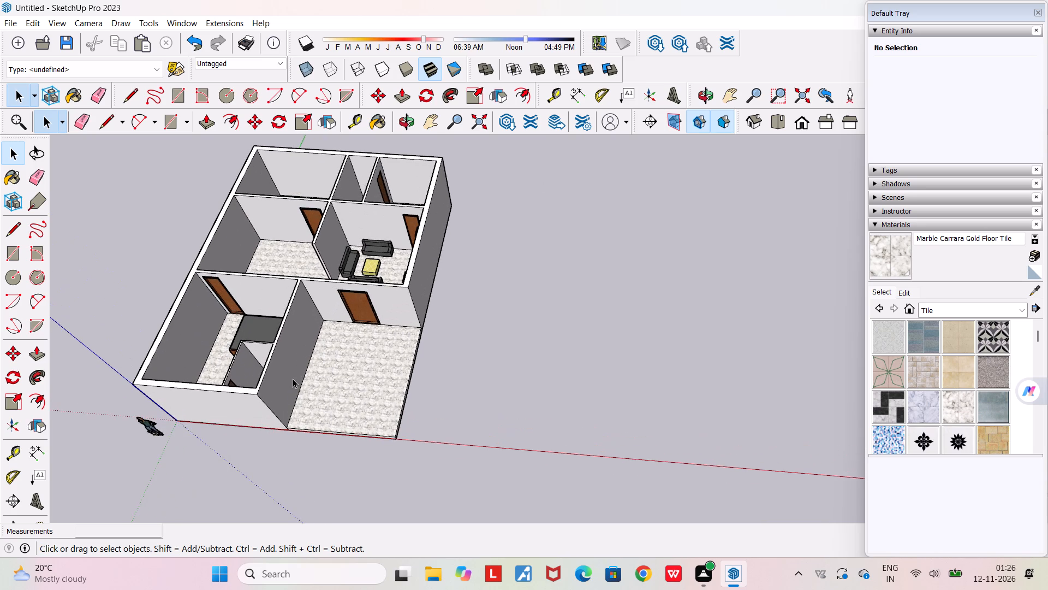
{"action": "scroll", "coordinate": [293, 379], "scroll_direction": "up", "scroll_amount": 1}
{"action": "middle_click_drag", "start_coordinate": [293, 379], "coordinate": [291, 379]}
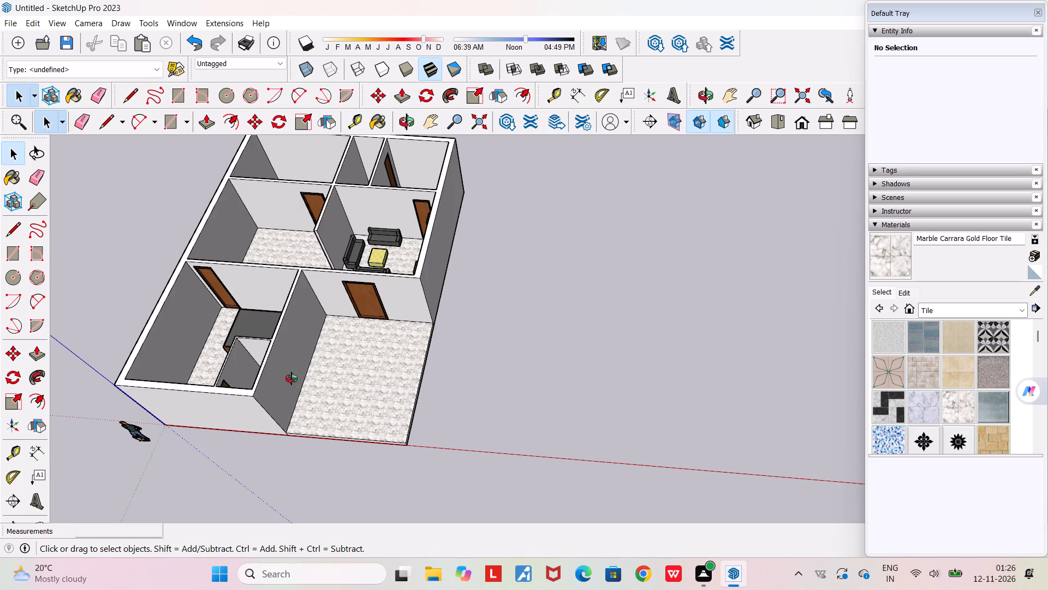
{"action": "middle_click_drag", "start_coordinate": [291, 379], "coordinate": [585, 191]}
{"action": "scroll", "coordinate": [585, 191], "scroll_direction": "down", "scroll_amount": 7}
{"action": "middle_click_drag", "start_coordinate": [569, 344], "coordinate": [532, 459]}
{"action": "scroll", "coordinate": [532, 459], "scroll_direction": "down", "scroll_amount": 4}
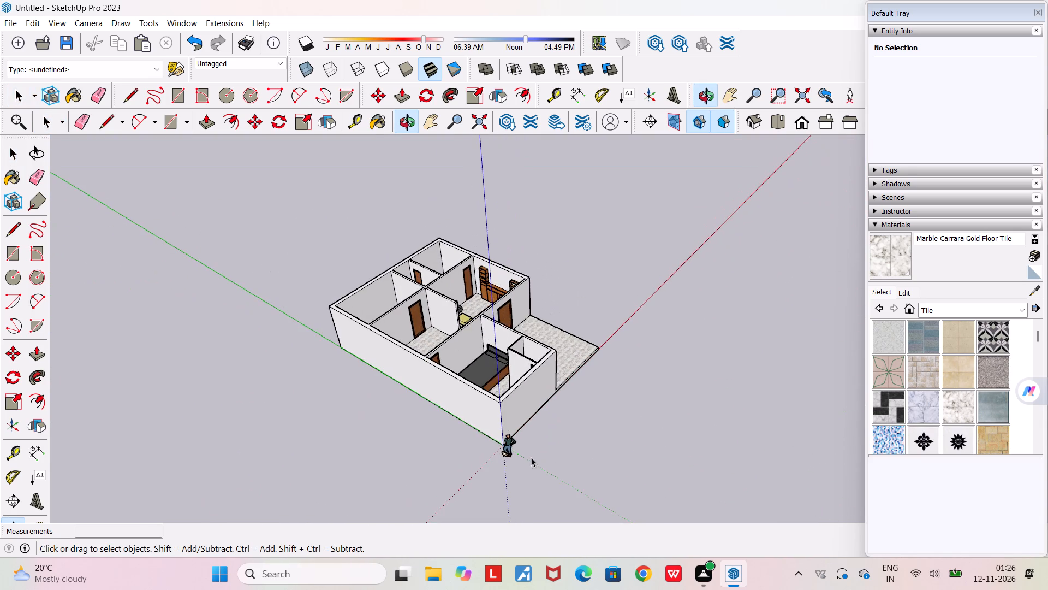
{"action": "scroll", "coordinate": [522, 446], "scroll_direction": "up", "scroll_amount": 4}
{"action": "middle_click_drag", "start_coordinate": [532, 410], "coordinate": [464, 484]}
{"action": "scroll", "coordinate": [464, 484], "scroll_direction": "down", "scroll_amount": 5}
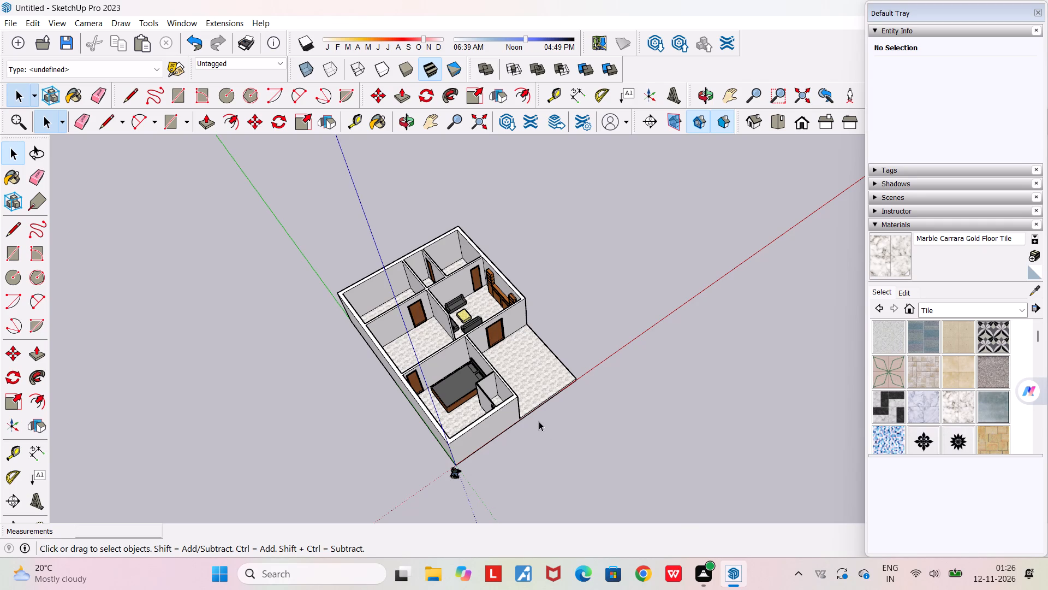
{"action": "scroll", "coordinate": [539, 421], "scroll_direction": "down", "scroll_amount": 4}
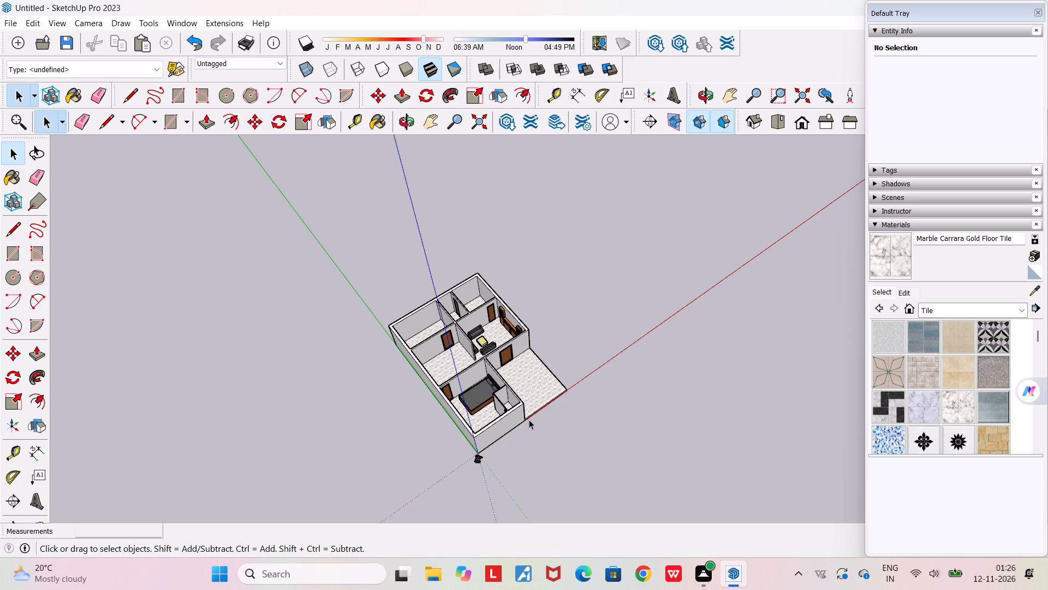
{"action": "scroll", "coordinate": [523, 424], "scroll_direction": "up", "scroll_amount": 4}
{"action": "middle_click_drag", "start_coordinate": [523, 424], "coordinate": [361, 367]}
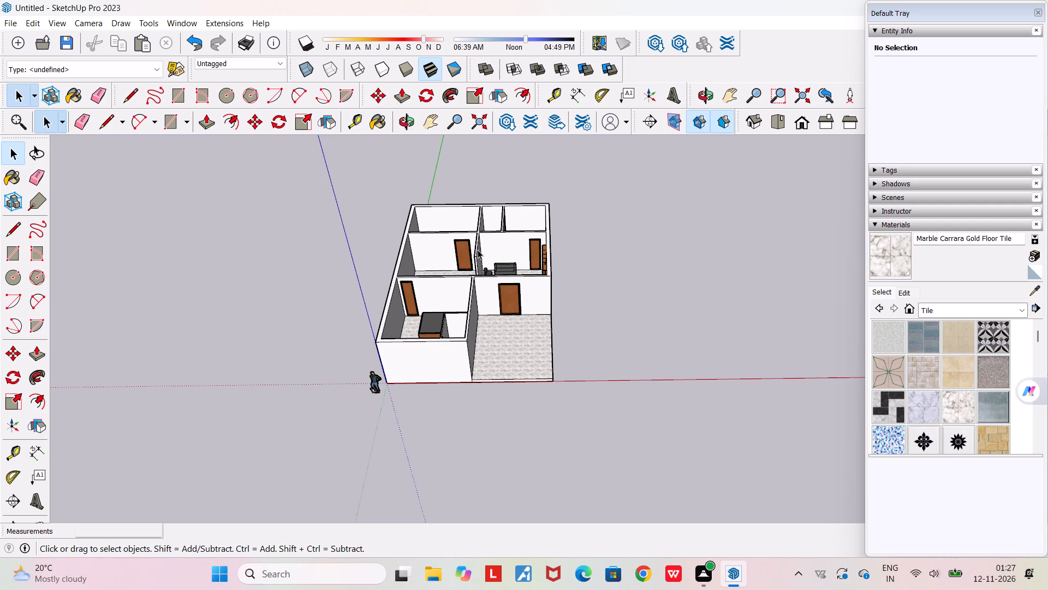
{"action": "scroll", "coordinate": [478, 249], "scroll_direction": "down", "scroll_amount": 5}
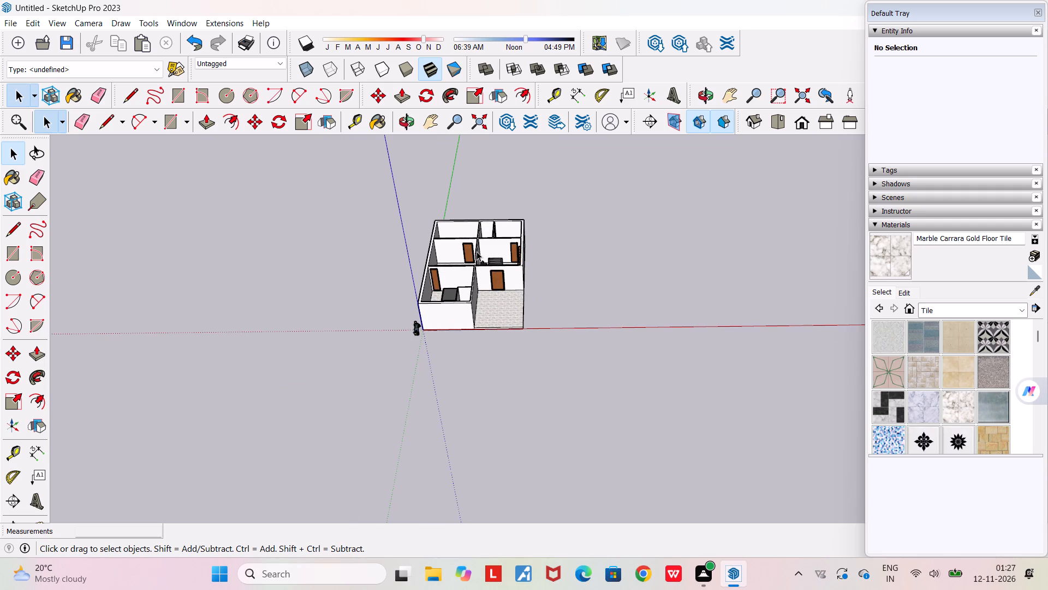
{"action": "middle_click_drag", "start_coordinate": [477, 246], "coordinate": [389, 326]}
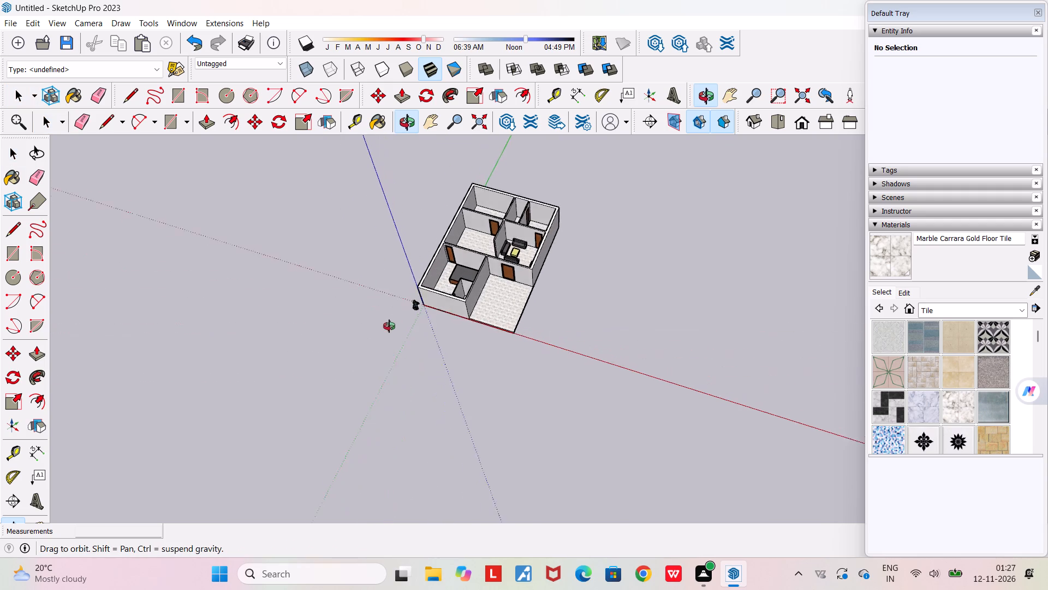
{"action": "middle_click_drag", "start_coordinate": [389, 326], "coordinate": [387, 328]}
{"action": "scroll", "coordinate": [387, 328], "scroll_direction": "down", "scroll_amount": 9}
{"action": "scroll", "coordinate": [487, 261], "scroll_direction": "up", "scroll_amount": 9}
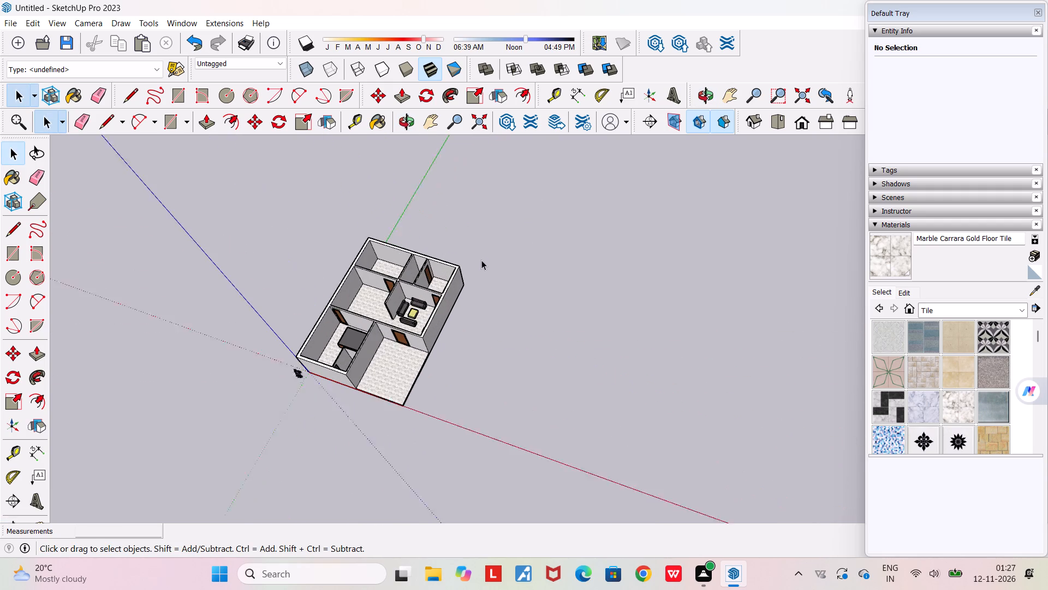
{"action": "scroll", "coordinate": [481, 260], "scroll_direction": "up", "scroll_amount": 1}
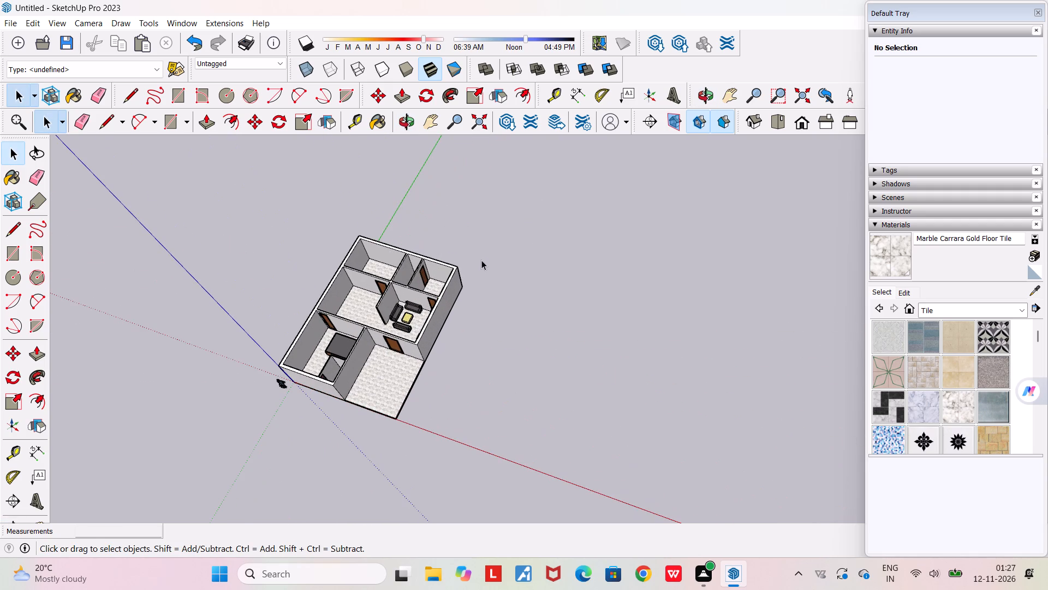
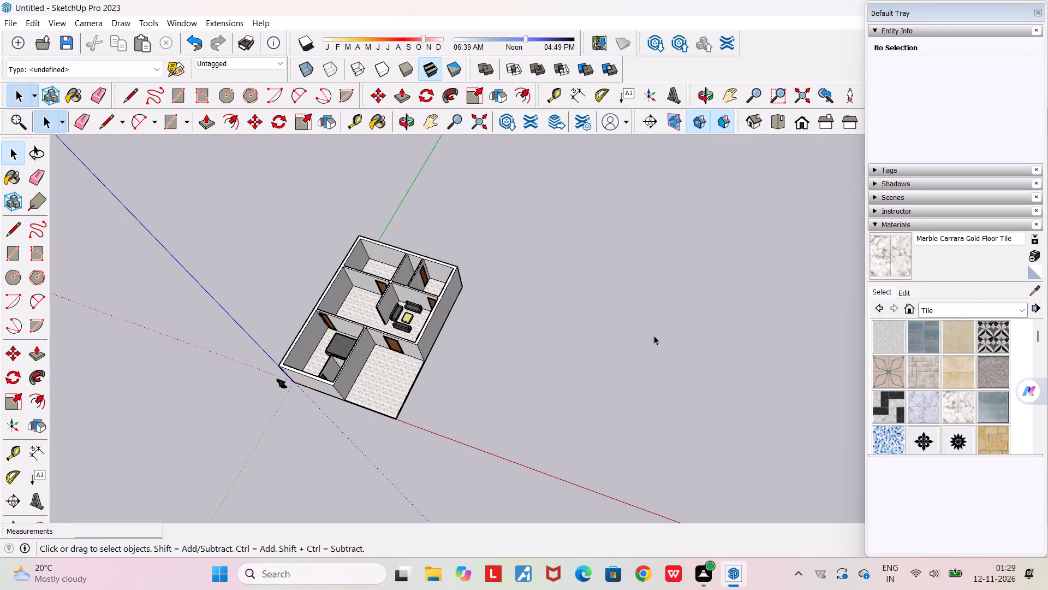
Examine the furnished, tiled house from above, below and several sides.
{"action": "scroll", "coordinate": [652, 336], "scroll_direction": "down", "scroll_amount": 4}
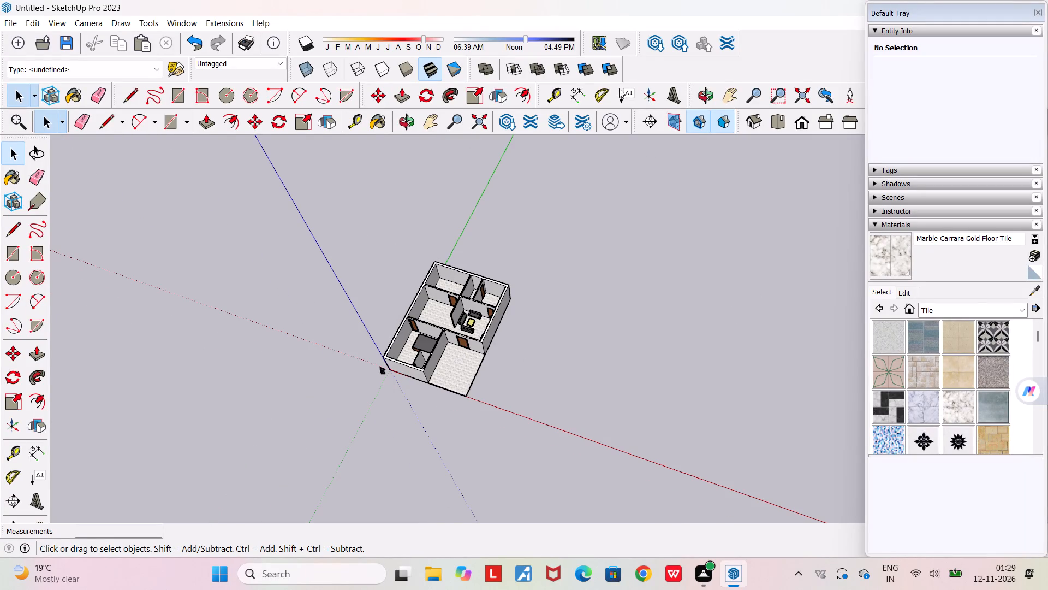
{"action": "scroll", "coordinate": [528, 266], "scroll_direction": "up", "scroll_amount": 6}
{"action": "middle_click_drag", "start_coordinate": [502, 292], "coordinate": [332, 237]}
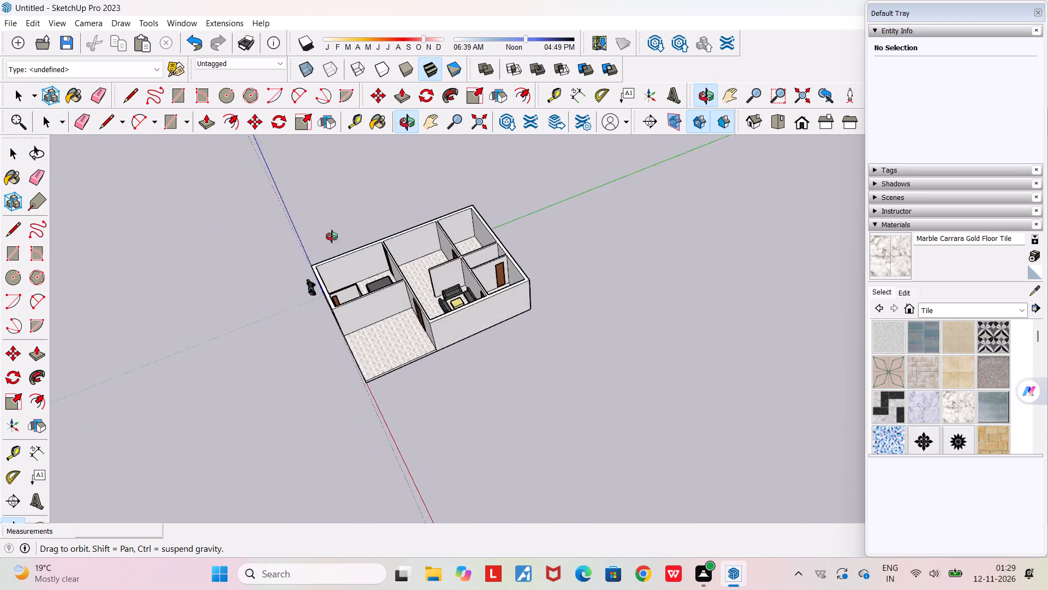
{"action": "middle_click_drag", "start_coordinate": [332, 237], "coordinate": [332, 226]}
{"action": "scroll", "coordinate": [332, 226], "scroll_direction": "down", "scroll_amount": 5}
{"action": "middle_click_drag", "start_coordinate": [453, 382], "coordinate": [564, 99]}
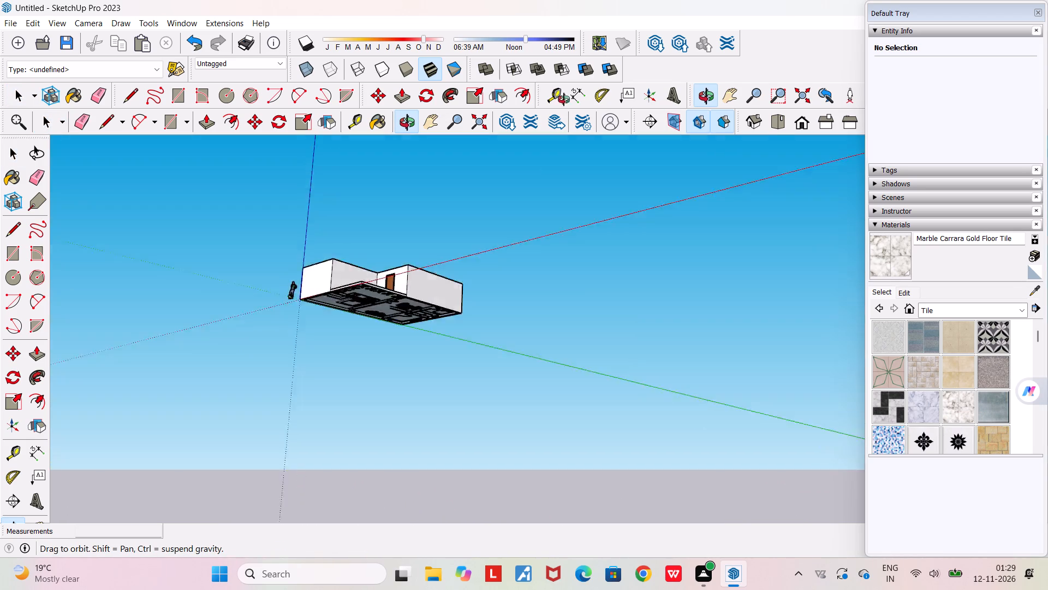
{"action": "middle_click_drag", "start_coordinate": [564, 99], "coordinate": [498, 458]}
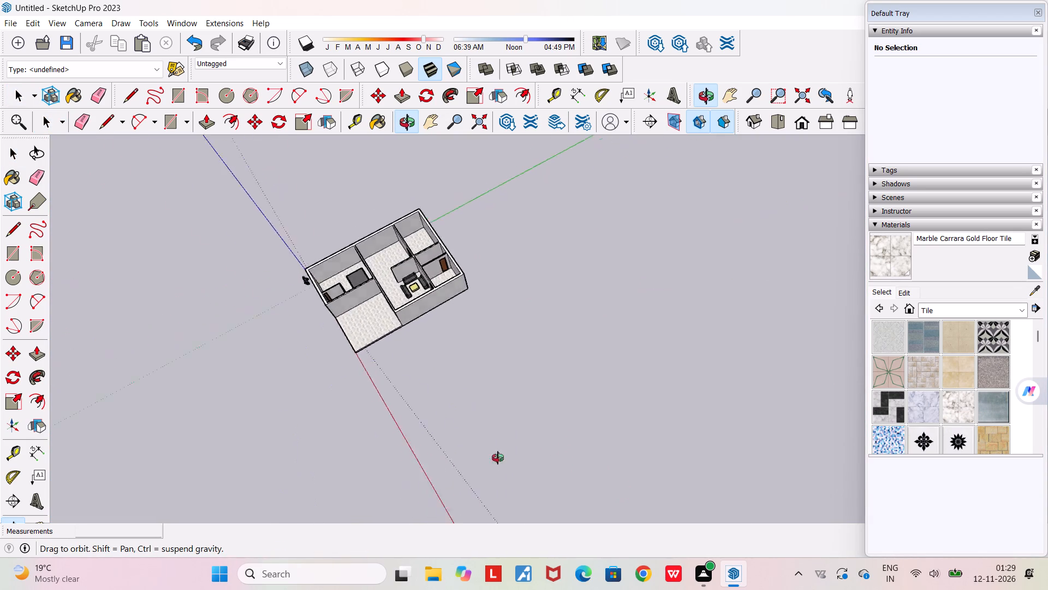
{"action": "middle_click_drag", "start_coordinate": [498, 458], "coordinate": [579, 444]}
{"action": "scroll", "coordinate": [579, 444], "scroll_direction": "down", "scroll_amount": 3}
{"action": "scroll", "coordinate": [505, 391], "scroll_direction": "up", "scroll_amount": 1}
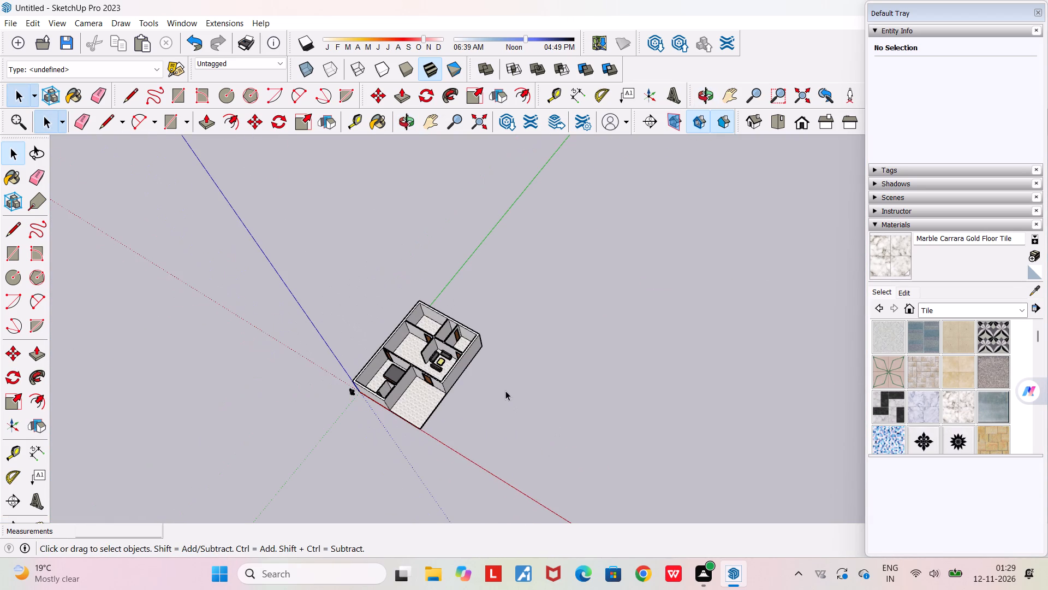
{"action": "scroll", "coordinate": [505, 391], "scroll_direction": "up", "scroll_amount": 4}
{"action": "middle_click_drag", "start_coordinate": [501, 425], "coordinate": [602, 417]}
{"action": "scroll", "coordinate": [603, 417], "scroll_direction": "down", "scroll_amount": 4}
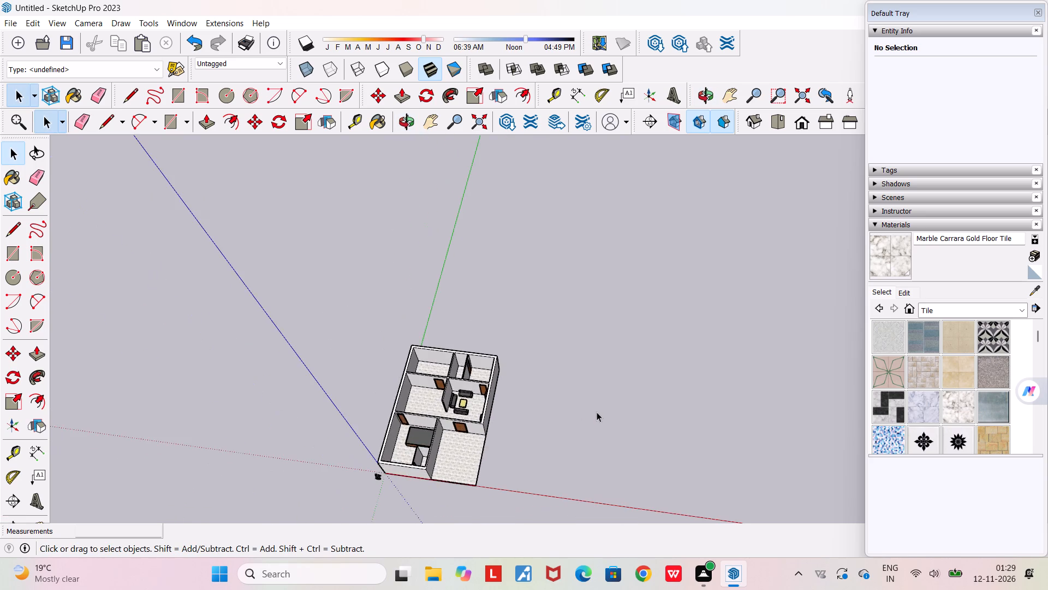
{"action": "scroll", "coordinate": [594, 411], "scroll_direction": "up", "scroll_amount": 5}
{"action": "middle_click_drag", "start_coordinate": [594, 409], "coordinate": [435, 371]}
{"action": "scroll", "coordinate": [436, 372], "scroll_direction": "down", "scroll_amount": 5}
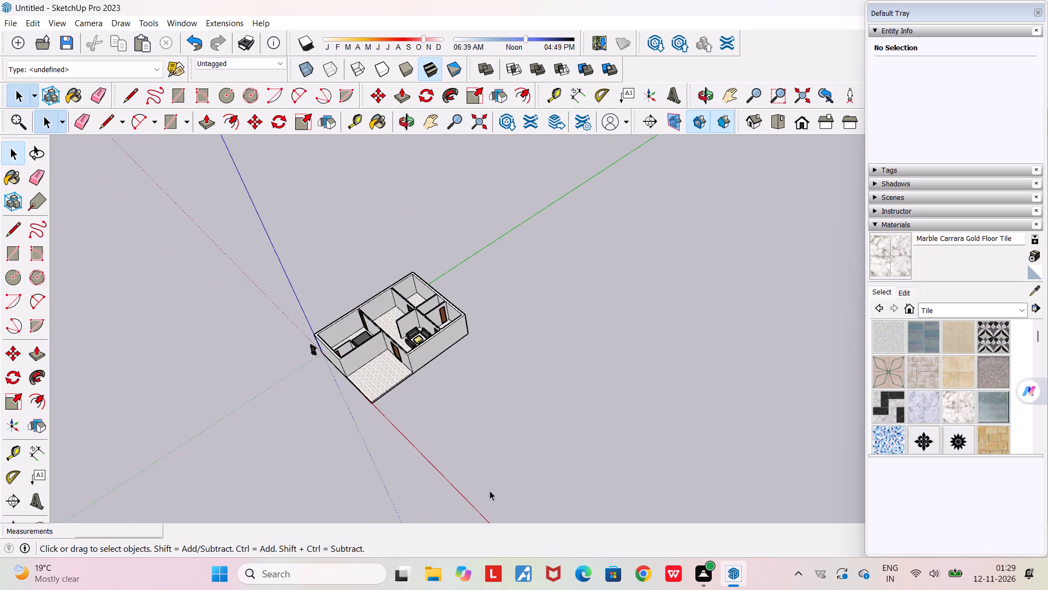
{"action": "scroll", "coordinate": [490, 487], "scroll_direction": "up", "scroll_amount": 5}
{"action": "scroll", "coordinate": [487, 374], "scroll_direction": "down", "scroll_amount": 1}
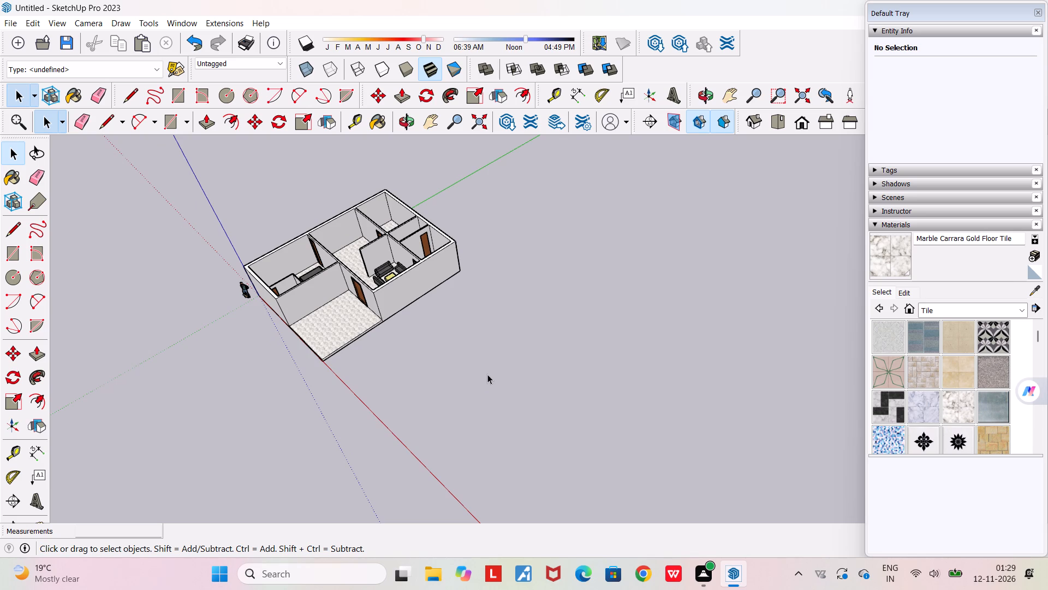
{"action": "scroll", "coordinate": [487, 374], "scroll_direction": "down", "scroll_amount": 6}
{"action": "scroll", "coordinate": [487, 374], "scroll_direction": "up", "scroll_amount": 2}
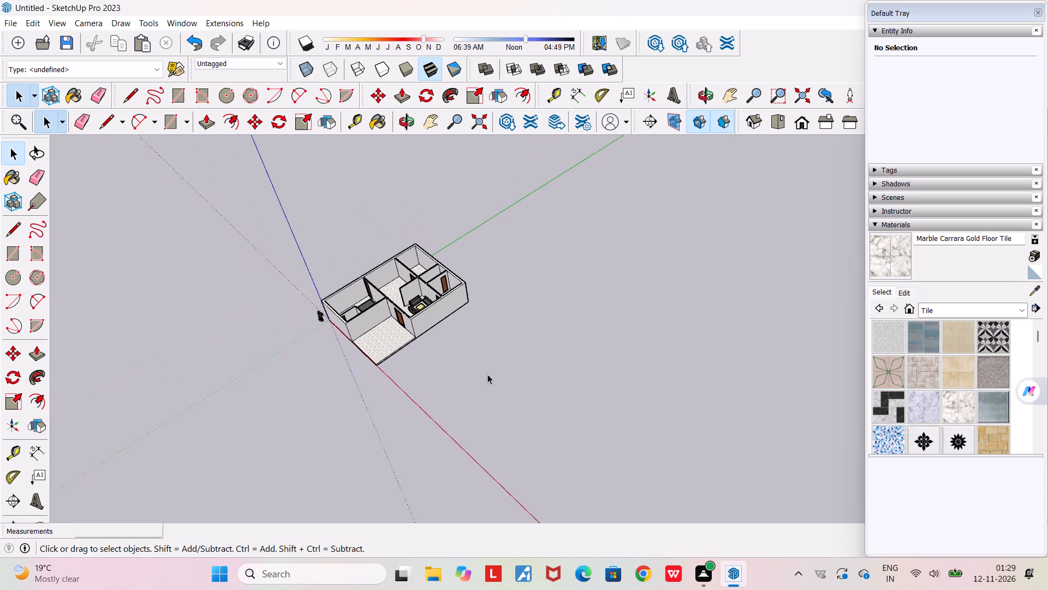
{"action": "scroll", "coordinate": [487, 374], "scroll_direction": "up", "scroll_amount": 3}
{"action": "middle_click_drag", "start_coordinate": [487, 374], "coordinate": [624, 359]}
{"action": "scroll", "coordinate": [625, 361], "scroll_direction": "down", "scroll_amount": 4}
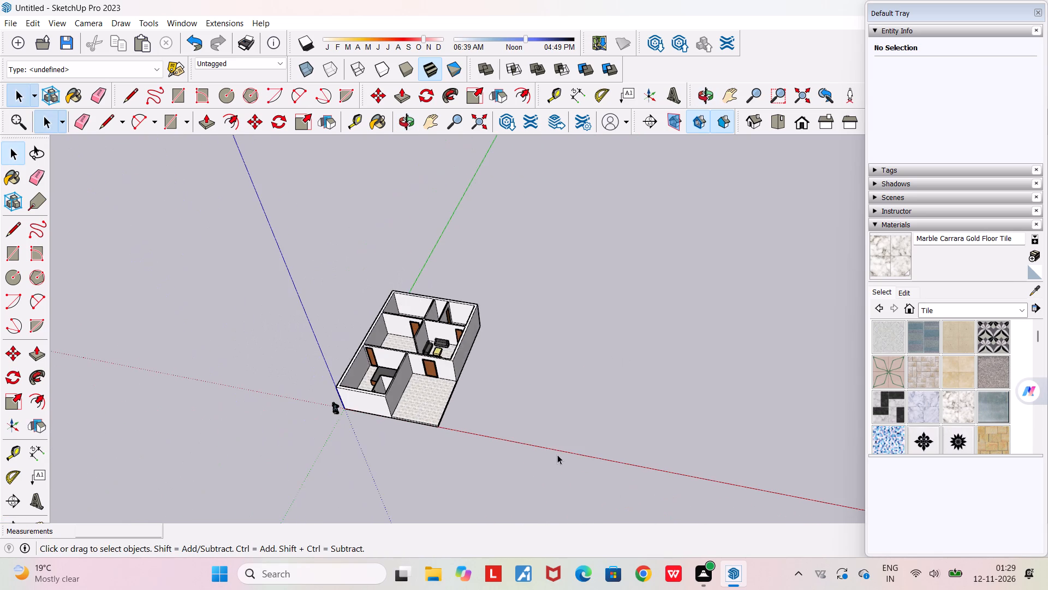
{"action": "scroll", "coordinate": [557, 455], "scroll_direction": "up", "scroll_amount": 5}
{"action": "middle_click_drag", "start_coordinate": [557, 455], "coordinate": [564, 459]}
{"action": "scroll", "coordinate": [564, 460], "scroll_direction": "down", "scroll_amount": 4}
{"action": "scroll", "coordinate": [559, 412], "scroll_direction": "up", "scroll_amount": 3}
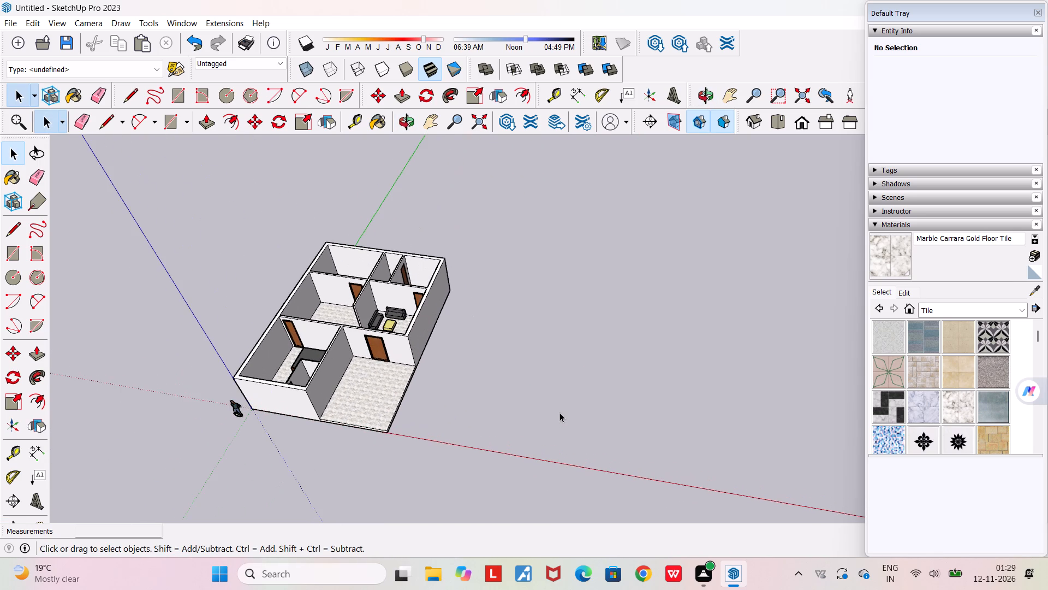
{"action": "scroll", "coordinate": [559, 412], "scroll_direction": "up", "scroll_amount": 2}
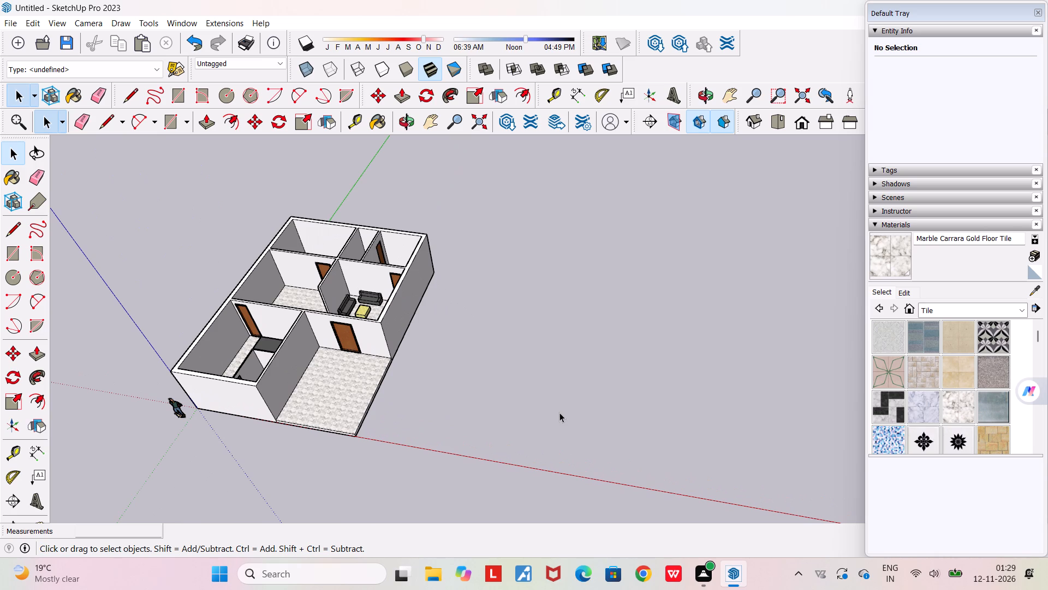
{"action": "middle_click_drag", "start_coordinate": [624, 464], "coordinate": [690, 446]}
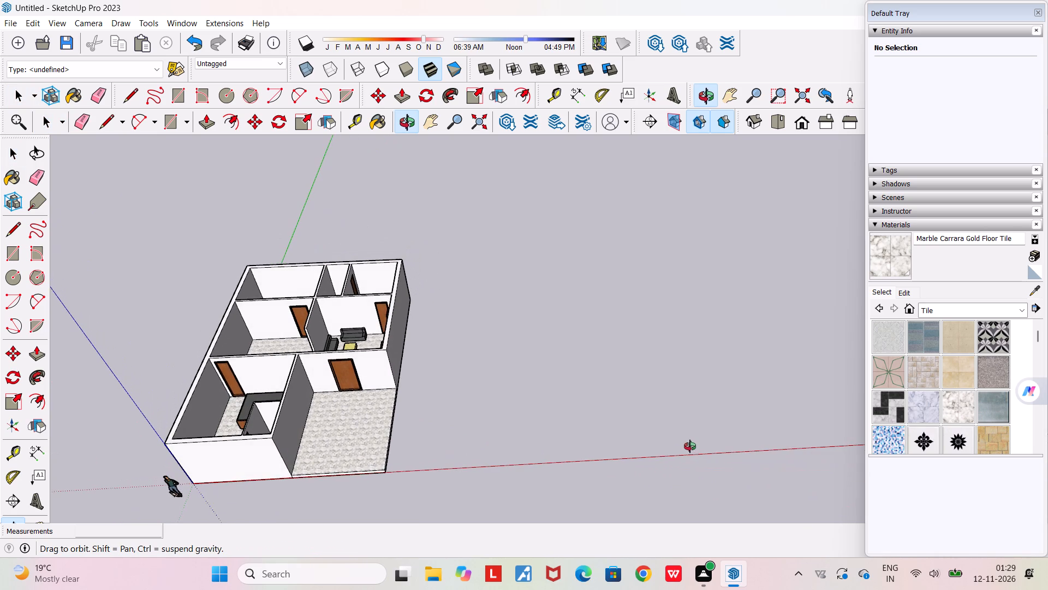
{"action": "middle_click_drag", "start_coordinate": [690, 446], "coordinate": [690, 446]}
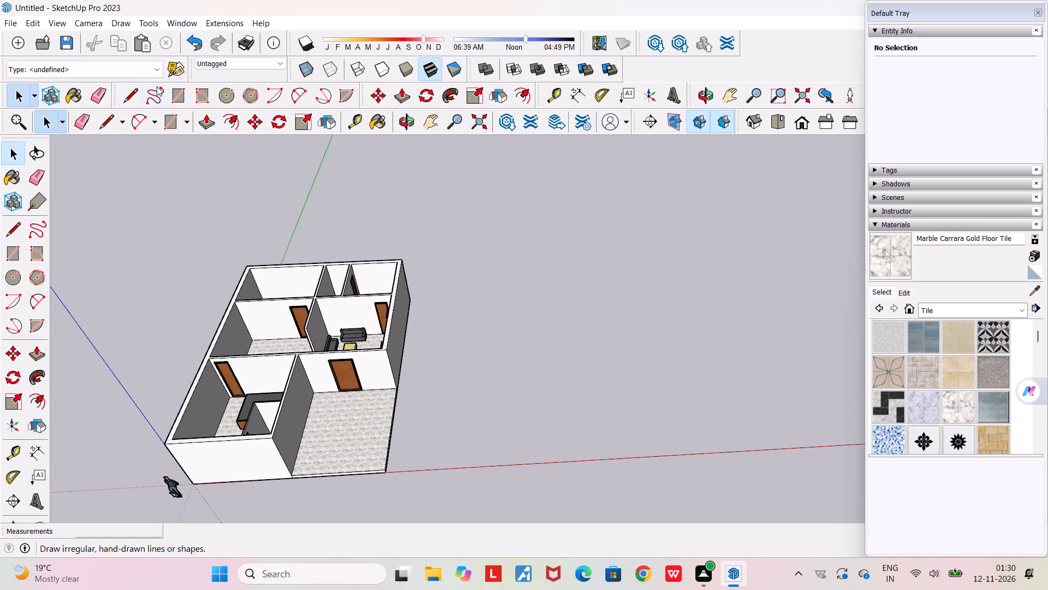
Draw a long rectangle about 1.69 m by 6.71 m on the open ground beside the house.
{"action": "left_click", "coordinate": [174, 96]}
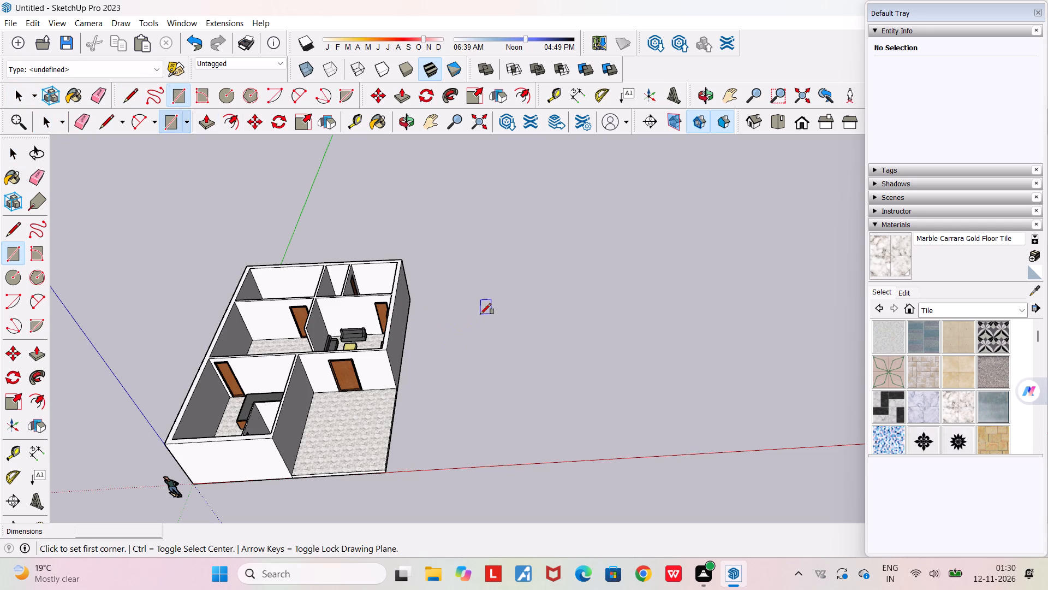
{"action": "left_click", "coordinate": [480, 313]}
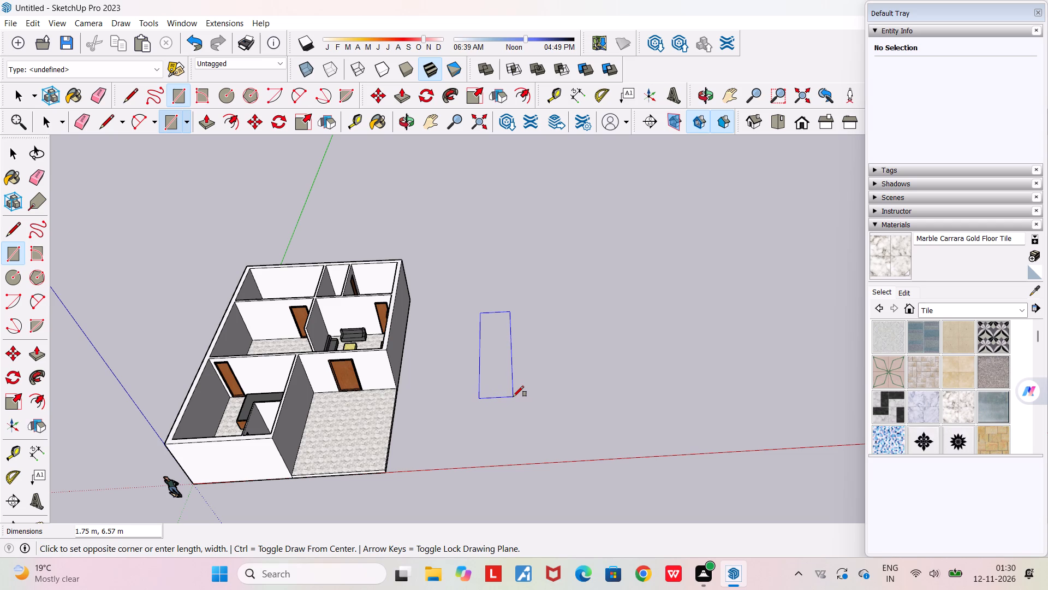
{"action": "left_click", "coordinate": [512, 399]}
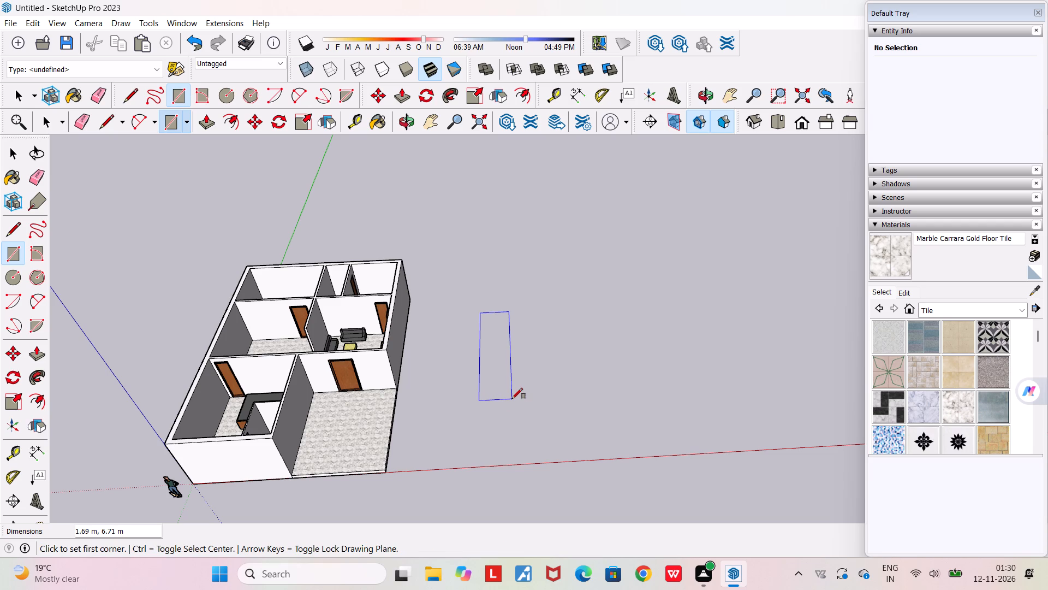
Draw four spaced rectangles across the long strip, each about 3.3 m wide and 0.8 to 1.05 m deep, overhanging both sides.
{"action": "left_click", "coordinate": [466, 328]}
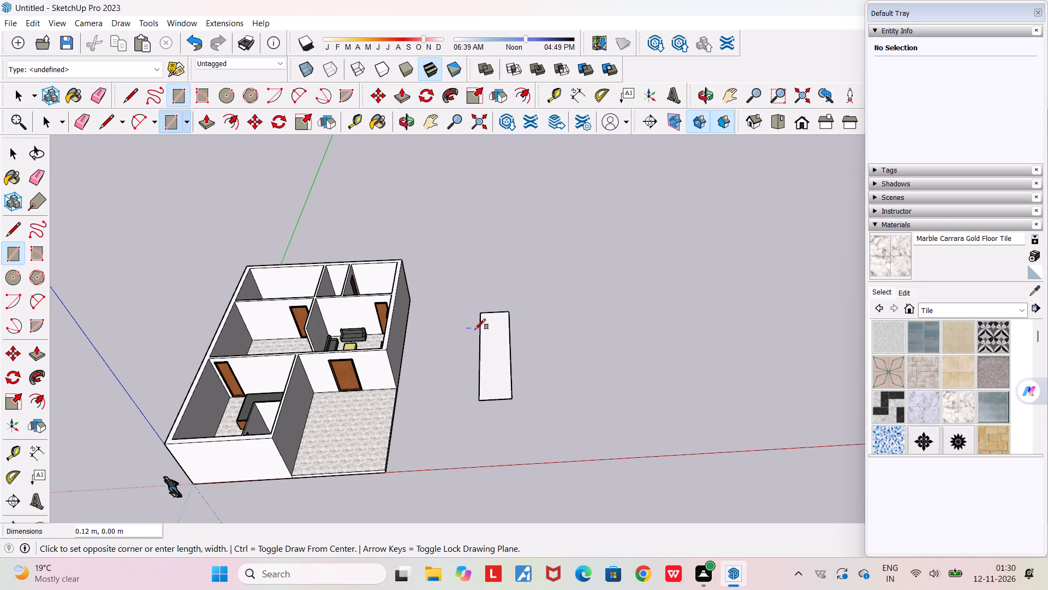
{"action": "left_click", "coordinate": [525, 338]}
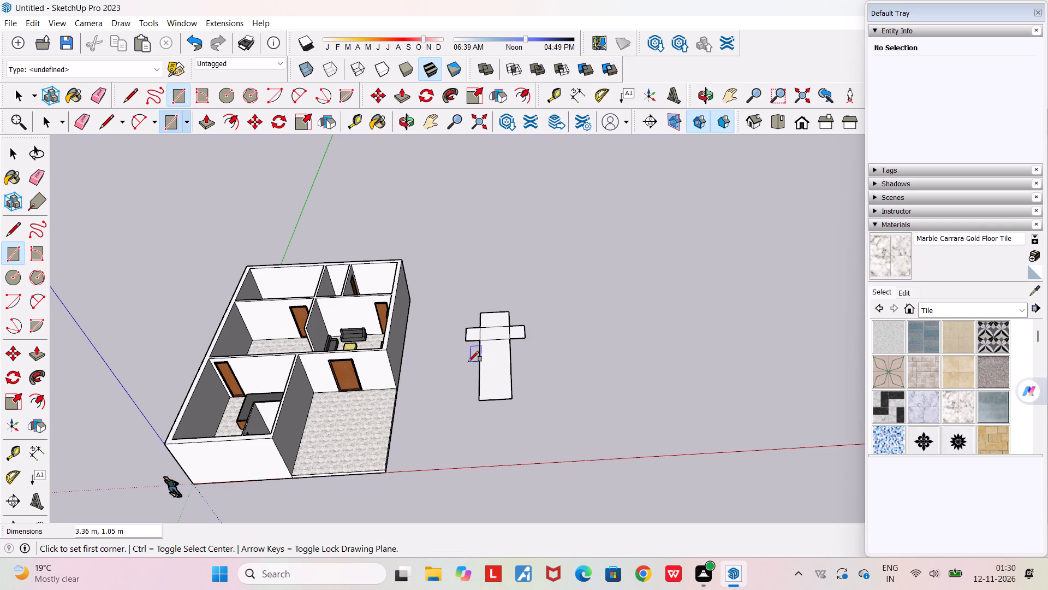
{"action": "left_click", "coordinate": [466, 357]}
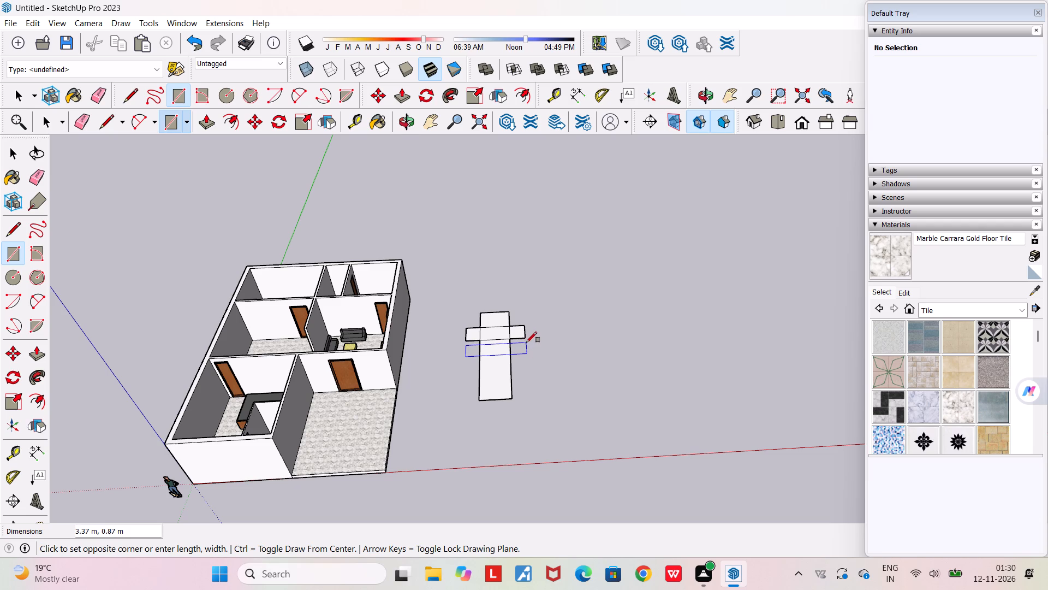
{"action": "scroll", "coordinate": [525, 343], "scroll_direction": "up", "scroll_amount": 12}
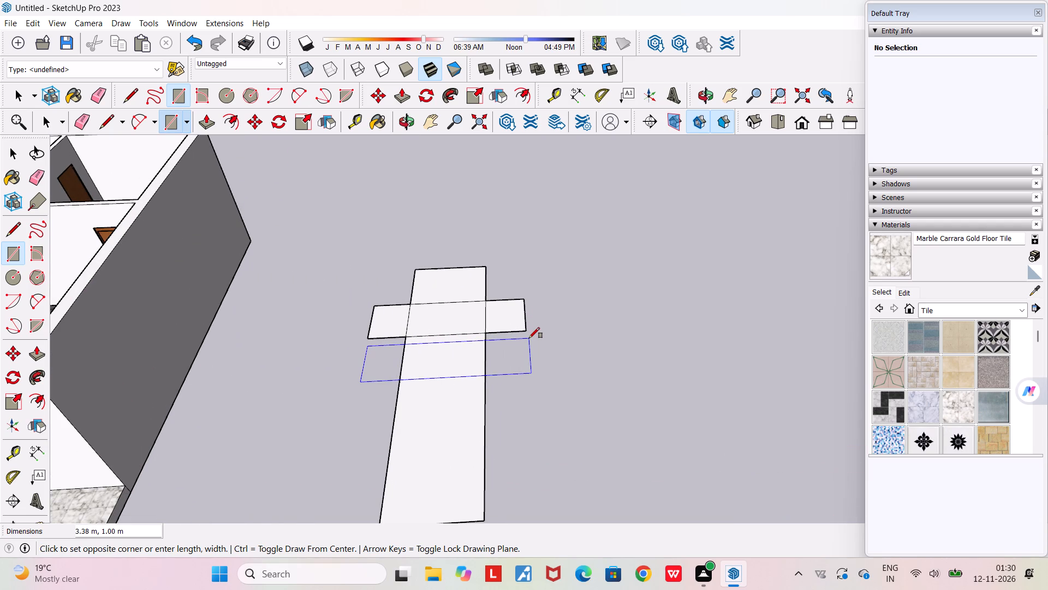
{"action": "left_click", "coordinate": [526, 339]}
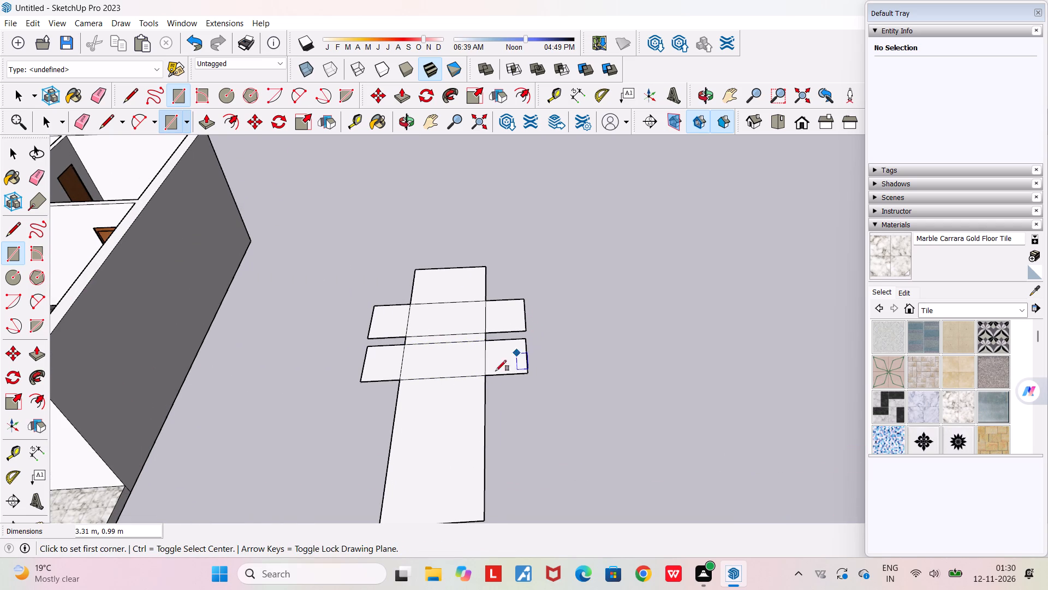
{"action": "left_click", "coordinate": [358, 397]}
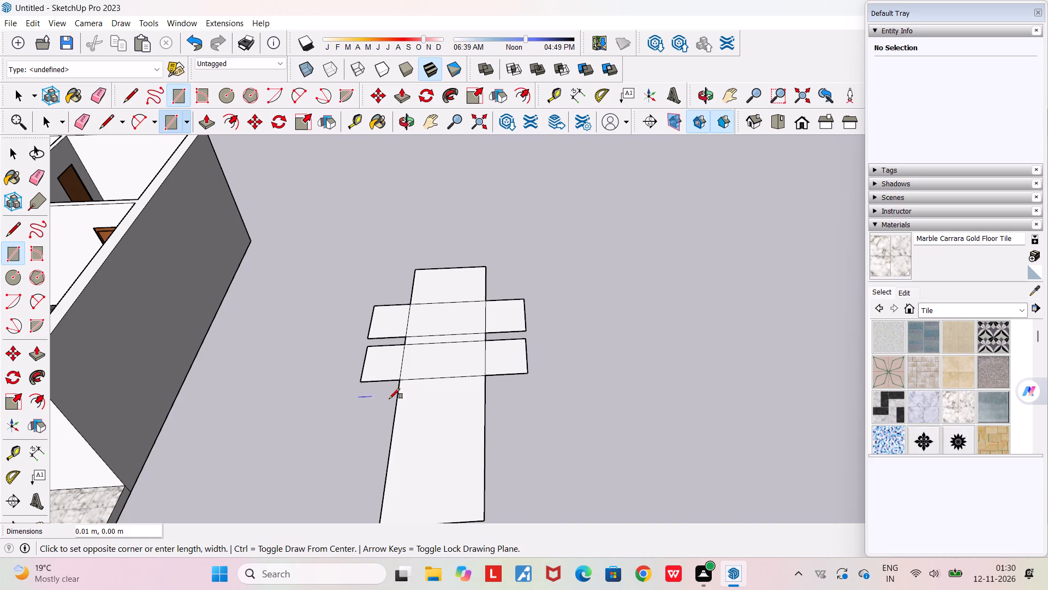
{"action": "left_click", "coordinate": [533, 422]}
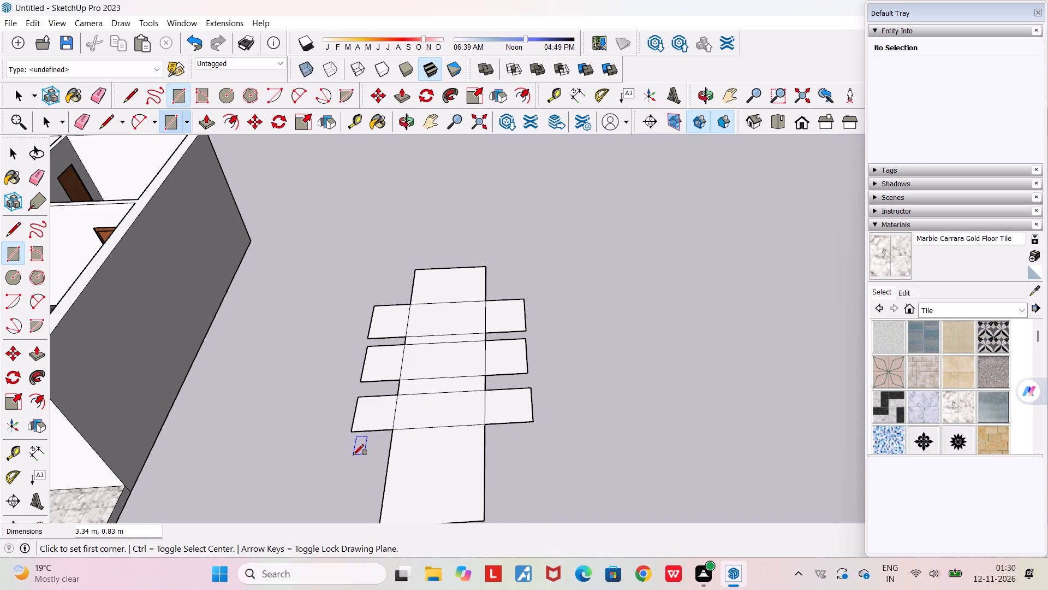
{"action": "left_click", "coordinate": [349, 452]}
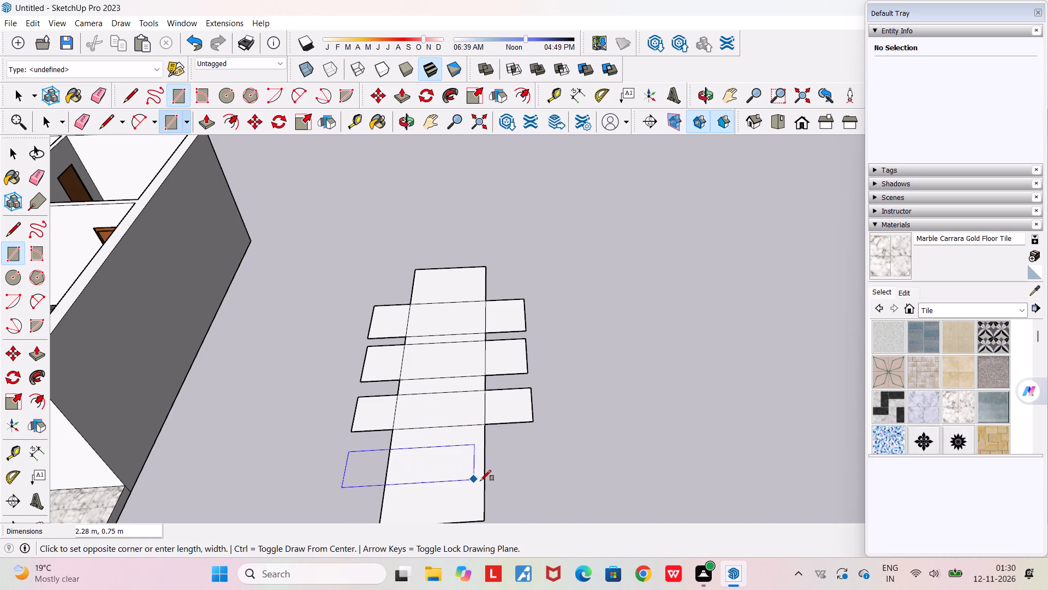
{"action": "left_click", "coordinate": [539, 491]}
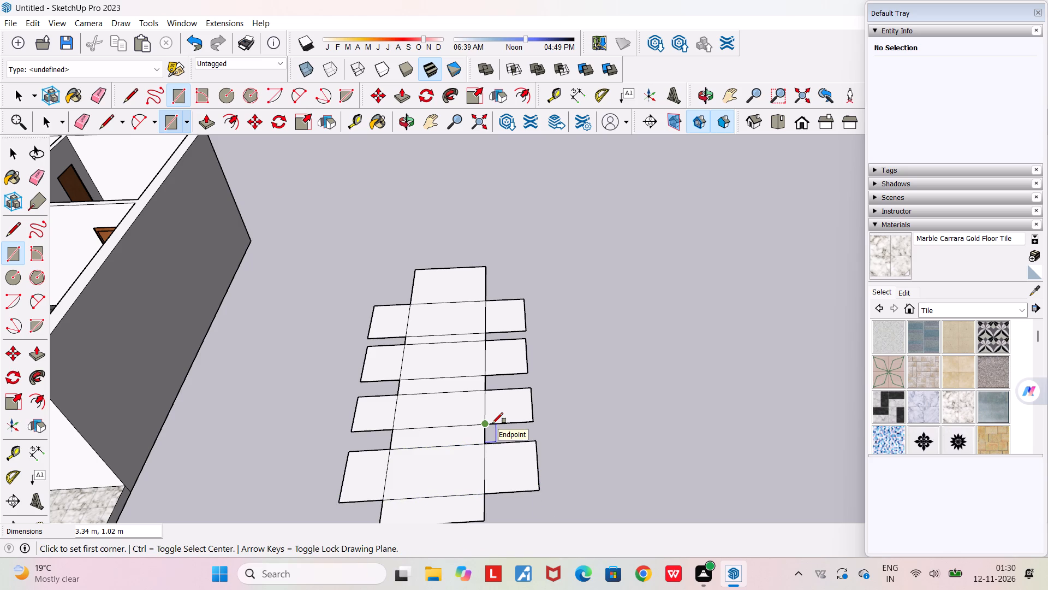
Erase the inner edges where the strip and the four cross rectangles overlap, merging them into one stepped face.
{"action": "scroll", "coordinate": [473, 411], "scroll_direction": "down", "scroll_amount": 5}
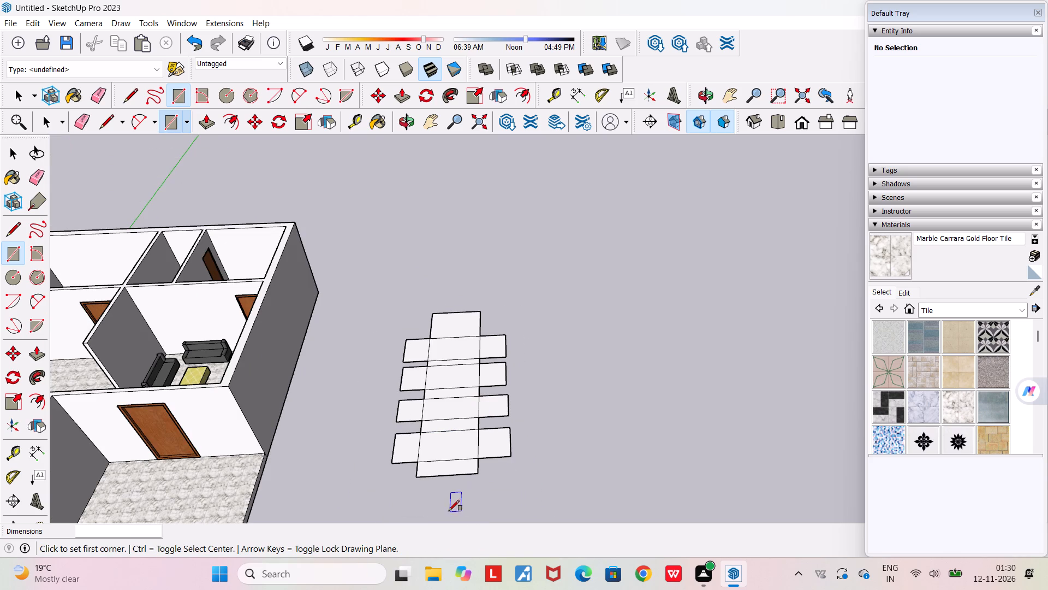
{"action": "middle_click_drag", "start_coordinate": [431, 453], "coordinate": [283, 369]}
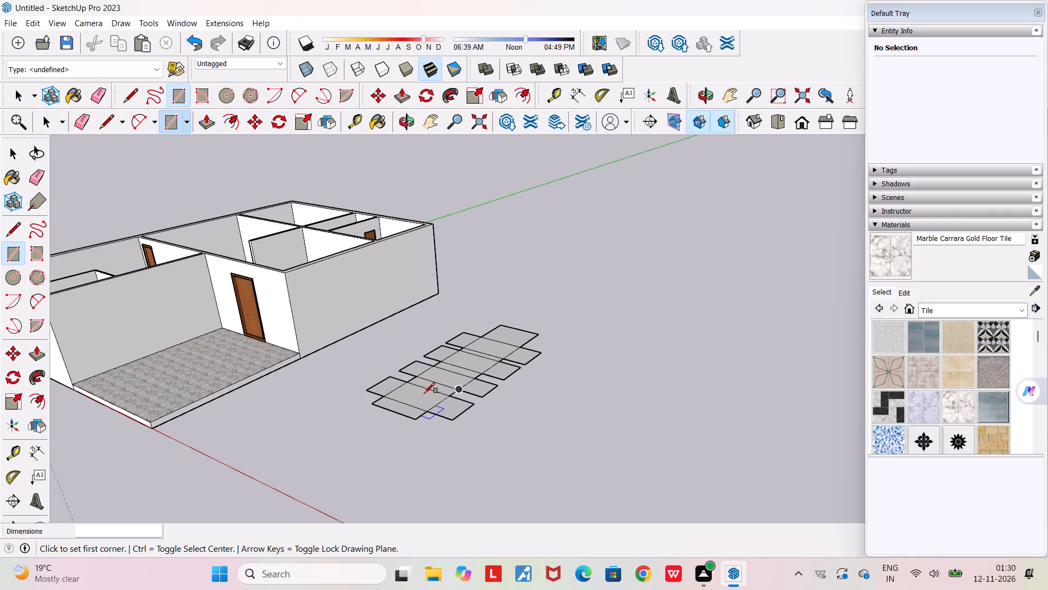
{"action": "scroll", "coordinate": [419, 392], "scroll_direction": "up", "scroll_amount": 4}
{"action": "key", "text": "space"}
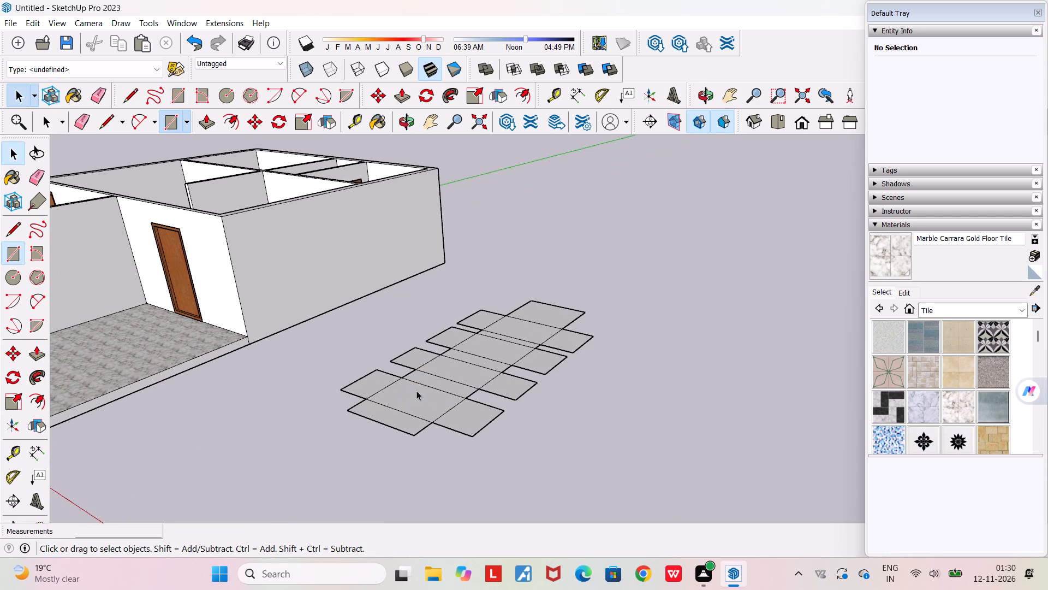
{"action": "left_click", "coordinate": [97, 91]}
{"action": "scroll", "coordinate": [375, 415], "scroll_direction": "up", "scroll_amount": 3}
{"action": "left_click_drag", "start_coordinate": [373, 402], "coordinate": [385, 379]}
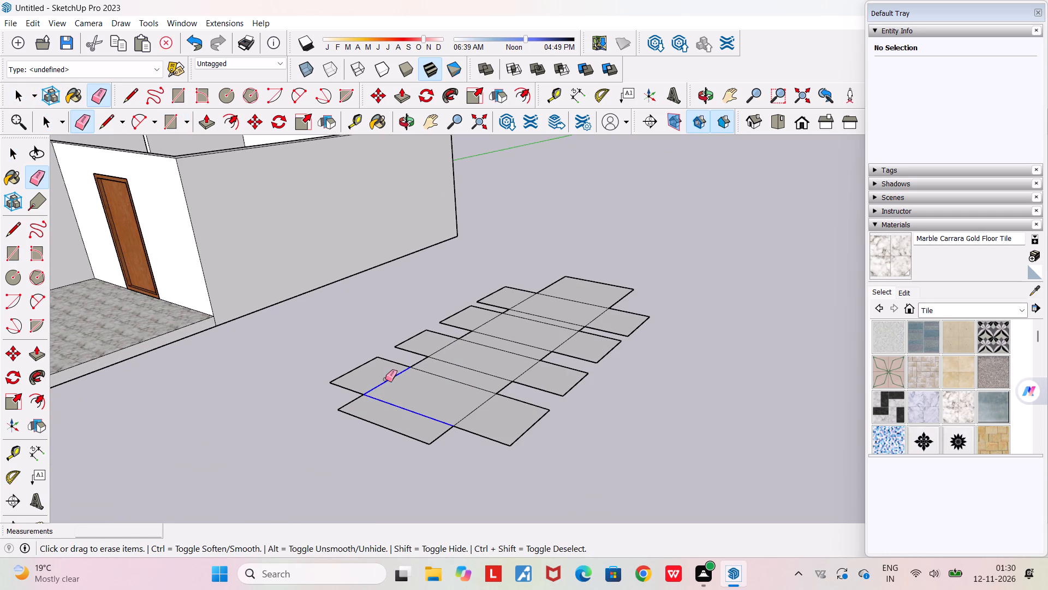
{"action": "left_click_drag", "start_coordinate": [385, 379], "coordinate": [559, 294]}
{"action": "left_click_drag", "start_coordinate": [523, 298], "coordinate": [521, 315]}
{"action": "left_click_drag", "start_coordinate": [489, 318], "coordinate": [490, 334]}
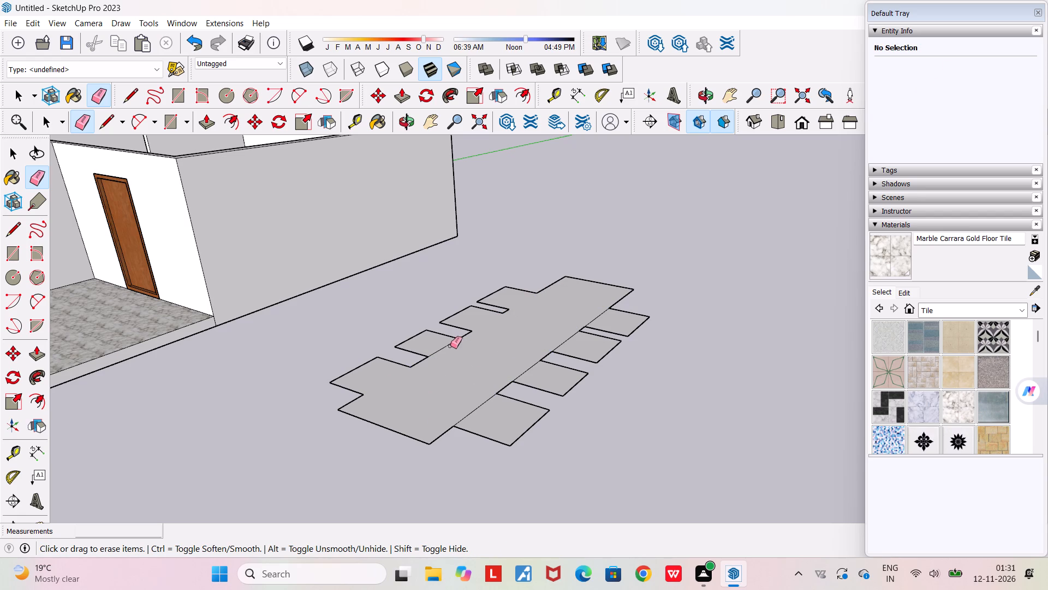
{"action": "left_click", "coordinate": [449, 345]}
{"action": "left_click_drag", "start_coordinate": [470, 406], "coordinate": [479, 421]}
{"action": "left_click_drag", "start_coordinate": [522, 372], "coordinate": [529, 372]}
{"action": "left_click_drag", "start_coordinate": [574, 339], "coordinate": [571, 334]}
{"action": "left_click_drag", "start_coordinate": [592, 314], "coordinate": [600, 317]}
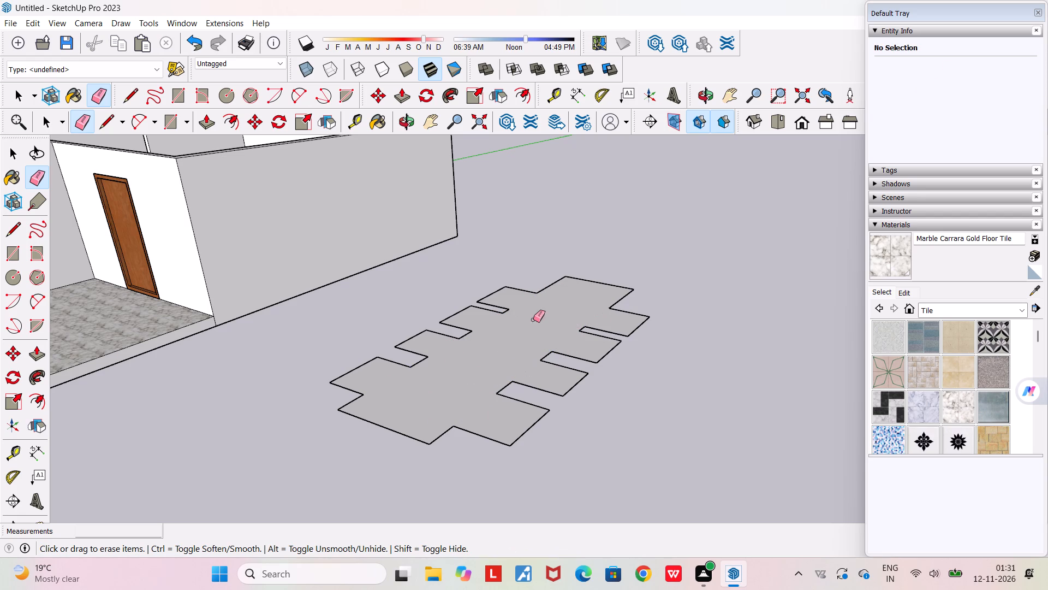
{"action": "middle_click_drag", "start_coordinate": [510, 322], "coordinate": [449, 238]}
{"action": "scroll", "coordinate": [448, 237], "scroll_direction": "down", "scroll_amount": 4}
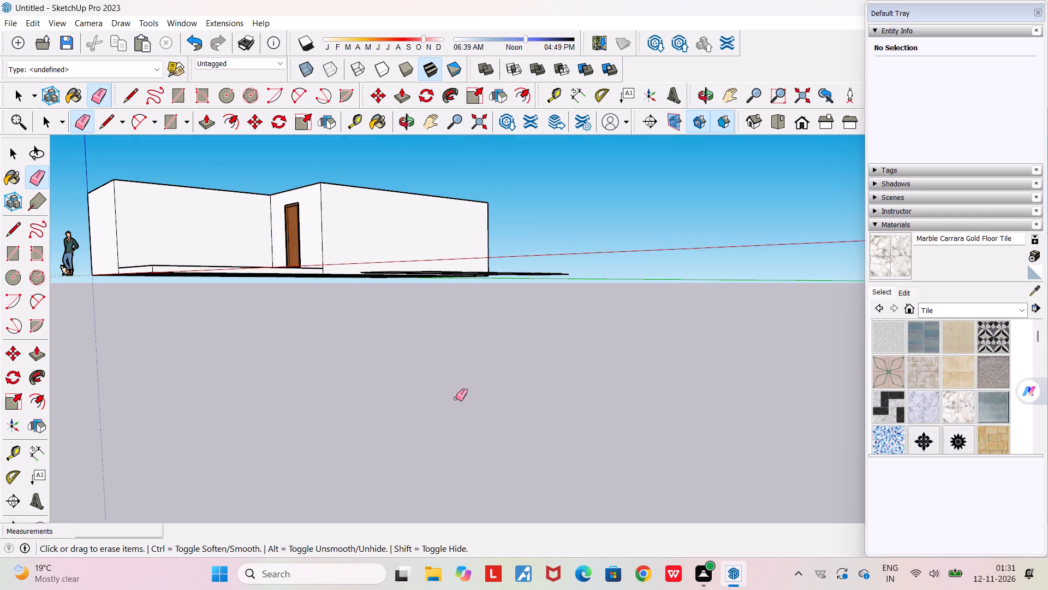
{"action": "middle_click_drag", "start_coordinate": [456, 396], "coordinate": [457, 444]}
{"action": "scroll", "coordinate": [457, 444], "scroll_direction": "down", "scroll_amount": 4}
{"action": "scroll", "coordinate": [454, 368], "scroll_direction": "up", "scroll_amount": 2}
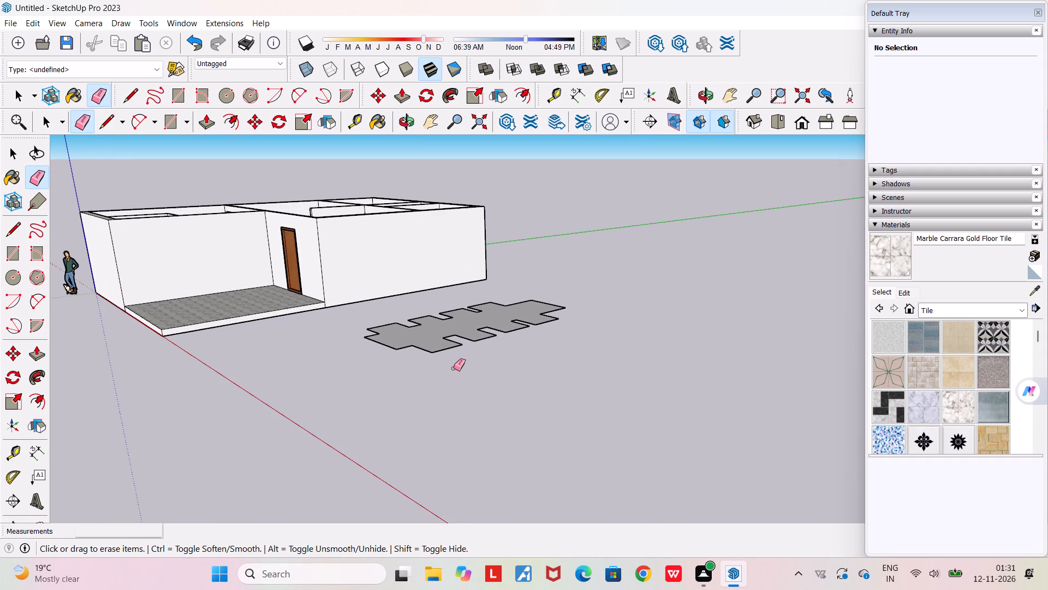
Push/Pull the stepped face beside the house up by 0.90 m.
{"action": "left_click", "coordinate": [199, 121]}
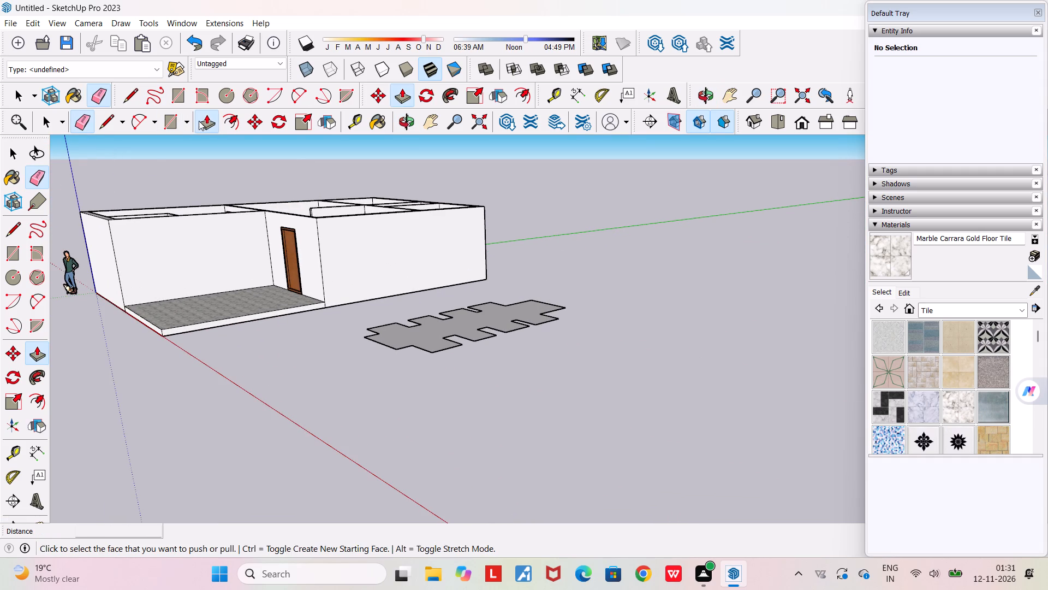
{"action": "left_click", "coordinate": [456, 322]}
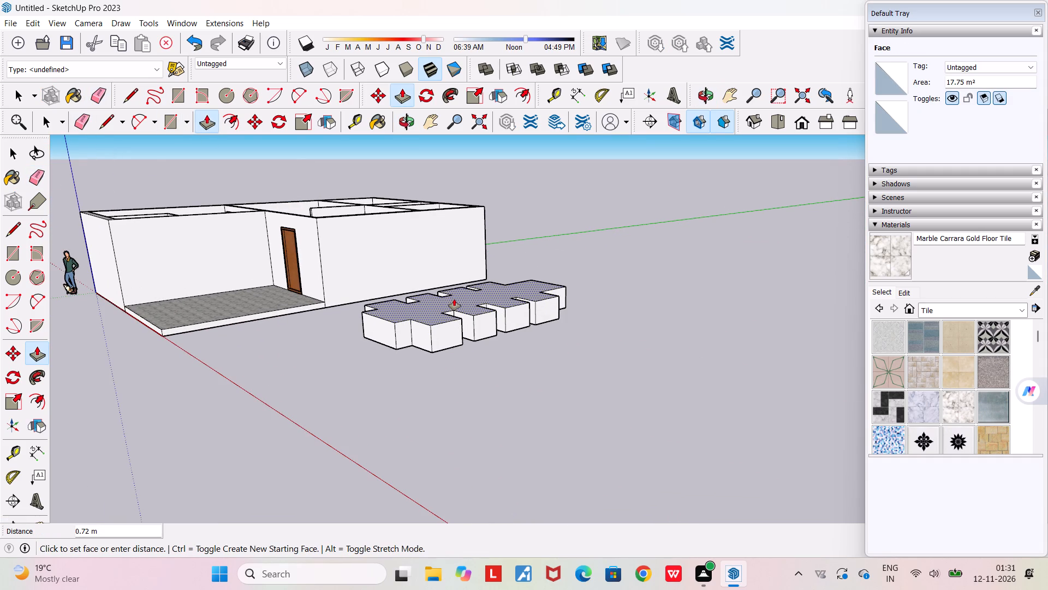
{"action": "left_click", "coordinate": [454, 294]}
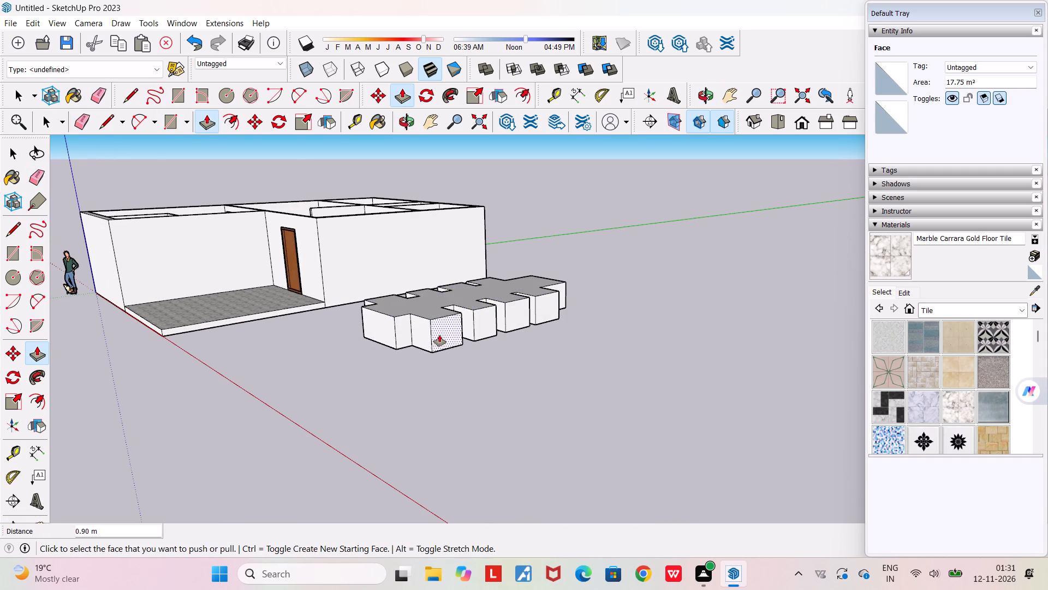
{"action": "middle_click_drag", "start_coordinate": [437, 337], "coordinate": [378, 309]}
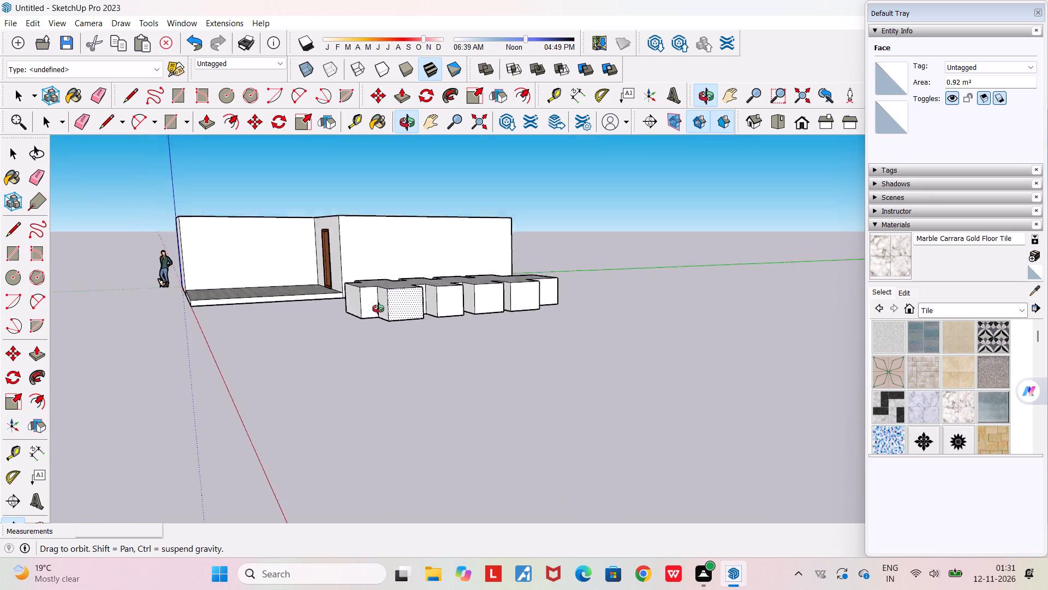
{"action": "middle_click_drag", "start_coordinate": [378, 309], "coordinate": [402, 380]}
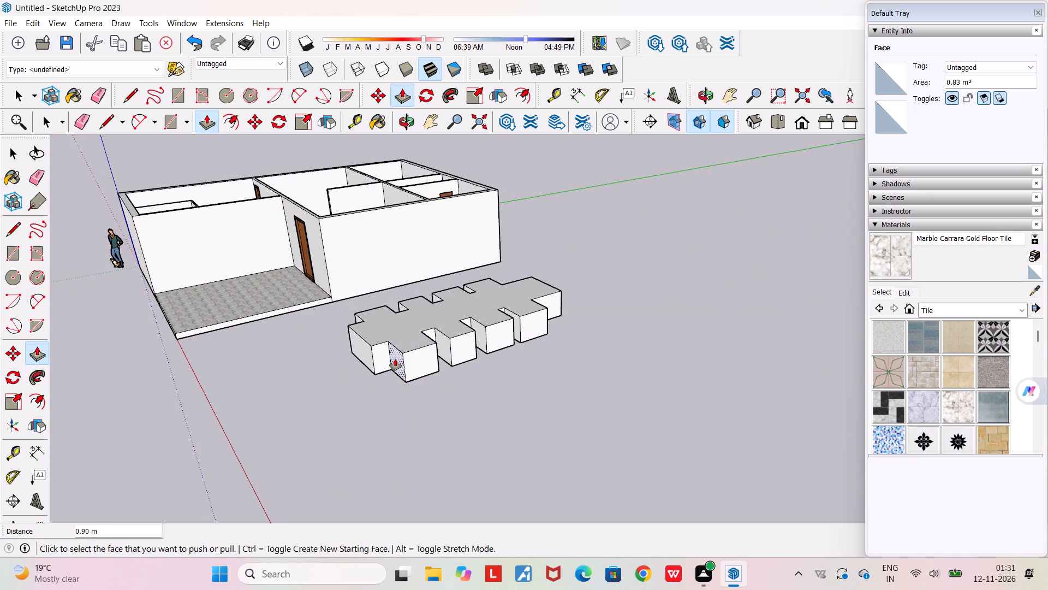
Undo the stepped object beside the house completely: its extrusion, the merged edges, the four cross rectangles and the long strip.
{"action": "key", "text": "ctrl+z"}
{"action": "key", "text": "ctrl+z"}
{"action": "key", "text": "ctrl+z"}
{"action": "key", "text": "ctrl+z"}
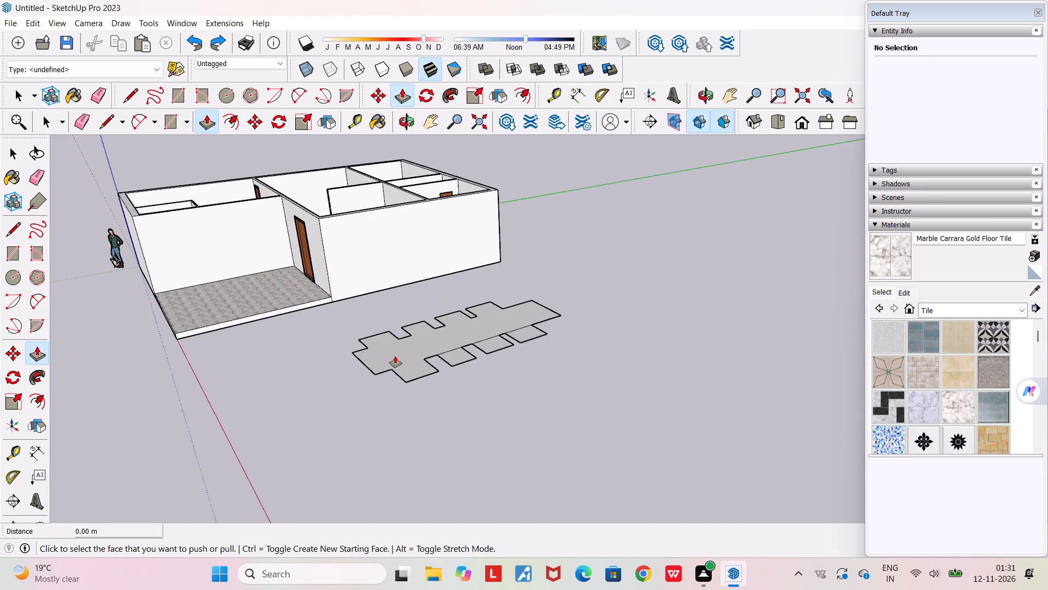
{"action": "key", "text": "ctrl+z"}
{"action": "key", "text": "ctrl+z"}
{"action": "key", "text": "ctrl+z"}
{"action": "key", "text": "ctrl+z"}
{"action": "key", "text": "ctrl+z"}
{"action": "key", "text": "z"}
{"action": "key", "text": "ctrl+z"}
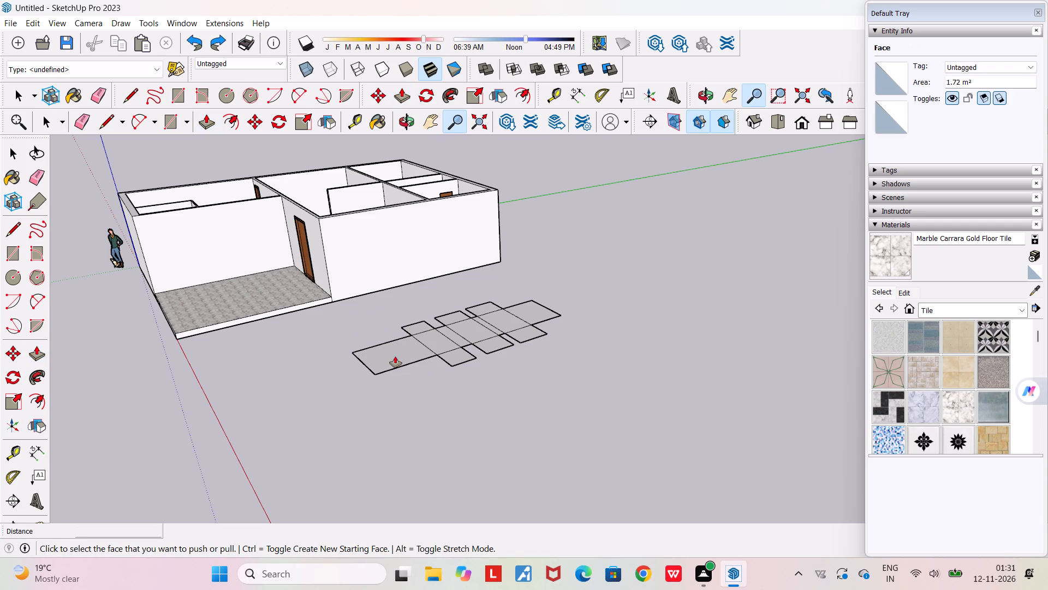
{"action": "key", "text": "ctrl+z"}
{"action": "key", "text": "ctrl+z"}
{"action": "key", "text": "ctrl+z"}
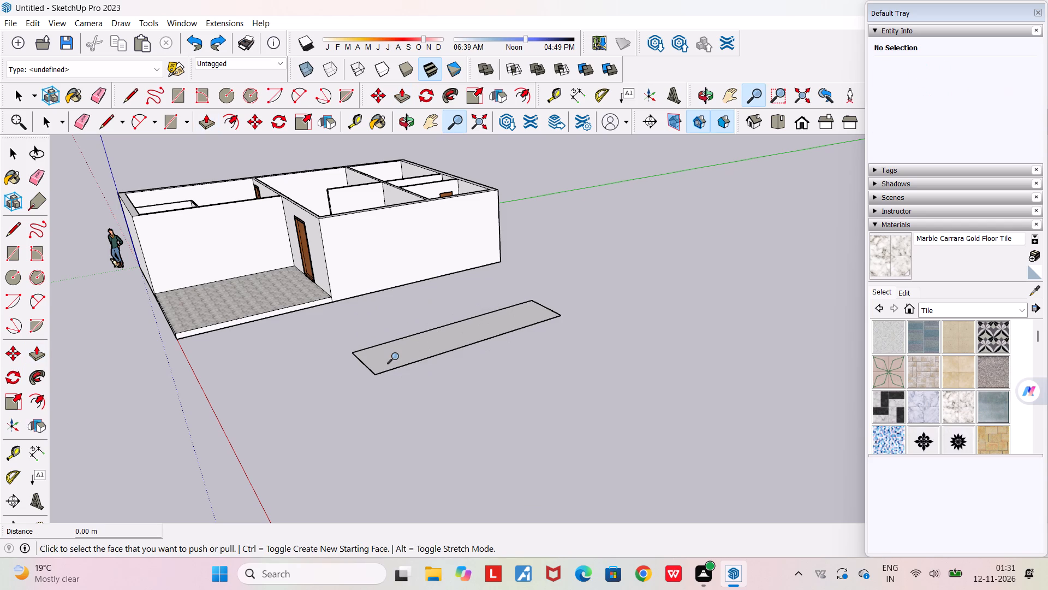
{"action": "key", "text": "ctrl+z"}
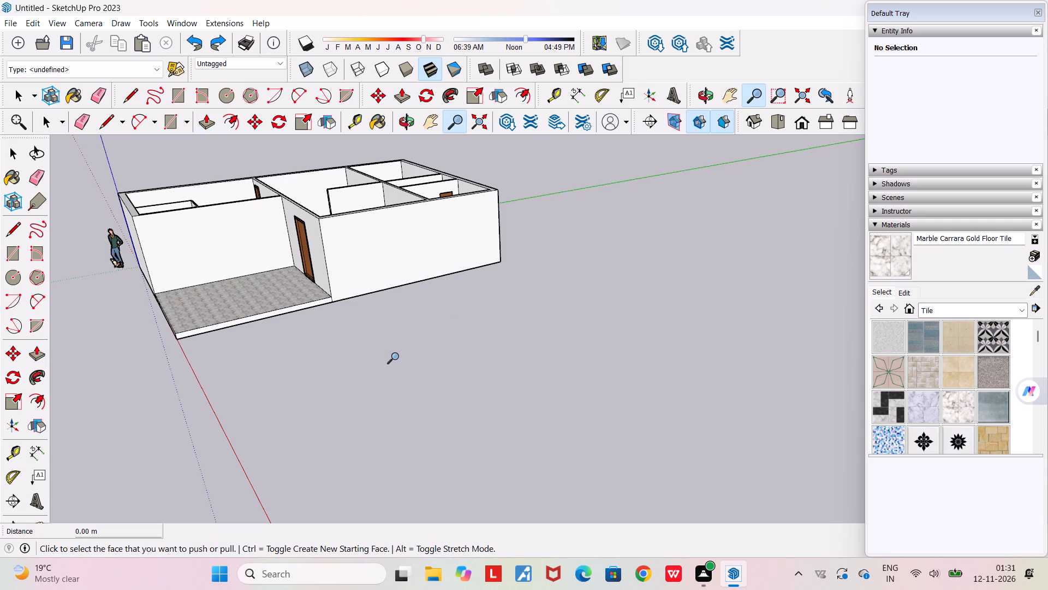
Examine the house from the front and from above, looking into the tiled porch and the furnished rooms.
{"action": "scroll", "coordinate": [386, 389], "scroll_direction": "down", "scroll_amount": 3}
{"action": "middle_click_drag", "start_coordinate": [383, 387], "coordinate": [517, 386]}
{"action": "scroll", "coordinate": [517, 386], "scroll_direction": "down", "scroll_amount": 4}
{"action": "middle_click_drag", "start_coordinate": [501, 381], "coordinate": [598, 404]}
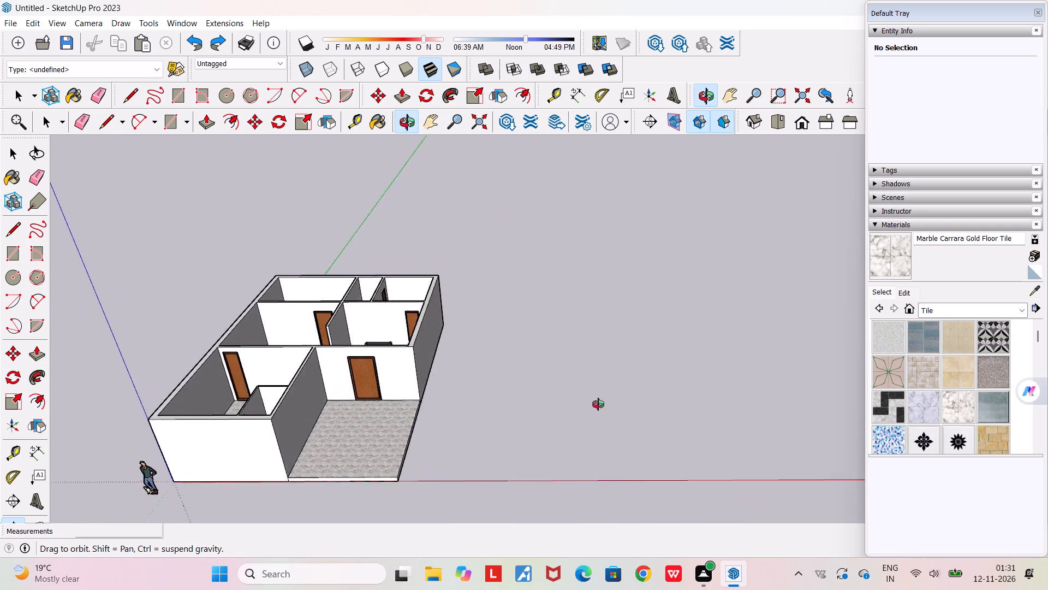
{"action": "middle_click_drag", "start_coordinate": [598, 404], "coordinate": [612, 403]}
{"action": "scroll", "coordinate": [501, 435], "scroll_direction": "up", "scroll_amount": 4}
{"action": "middle_click_drag", "start_coordinate": [497, 435], "coordinate": [426, 458]}
{"action": "scroll", "coordinate": [426, 458], "scroll_direction": "down", "scroll_amount": 4}
{"action": "middle_click_drag", "start_coordinate": [510, 474], "coordinate": [510, 473]}
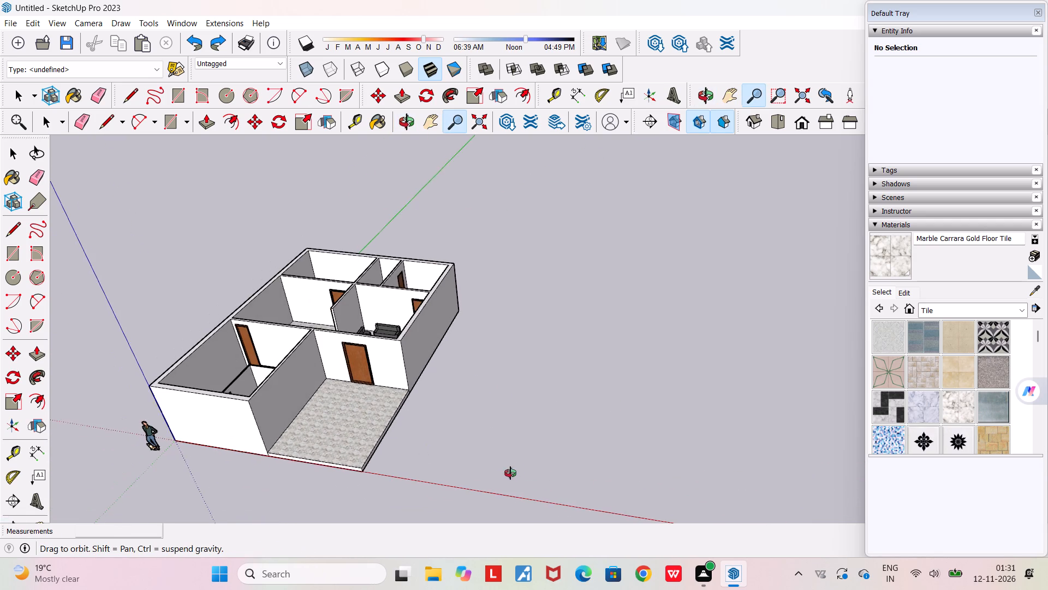
{"action": "middle_click_drag", "start_coordinate": [510, 473], "coordinate": [537, 453]}
{"action": "scroll", "coordinate": [537, 455], "scroll_direction": "down", "scroll_amount": 4}
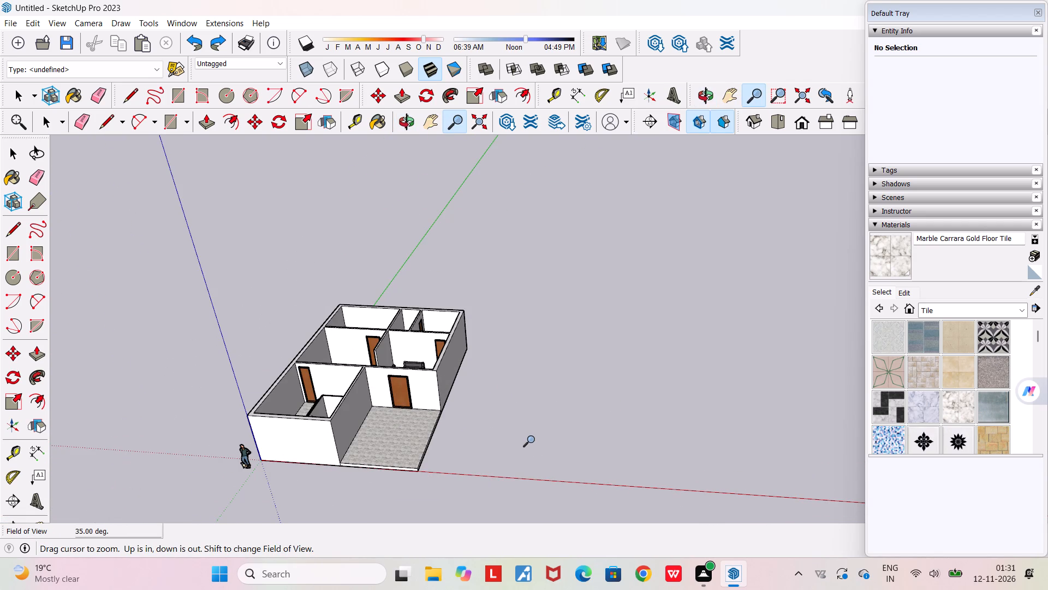
{"action": "key", "text": "BackSpace"}
{"action": "scroll", "coordinate": [358, 434], "scroll_direction": "up", "scroll_amount": 2}
{"action": "key", "text": "space"}
{"action": "middle_click_drag", "start_coordinate": [358, 434], "coordinate": [301, 424]}
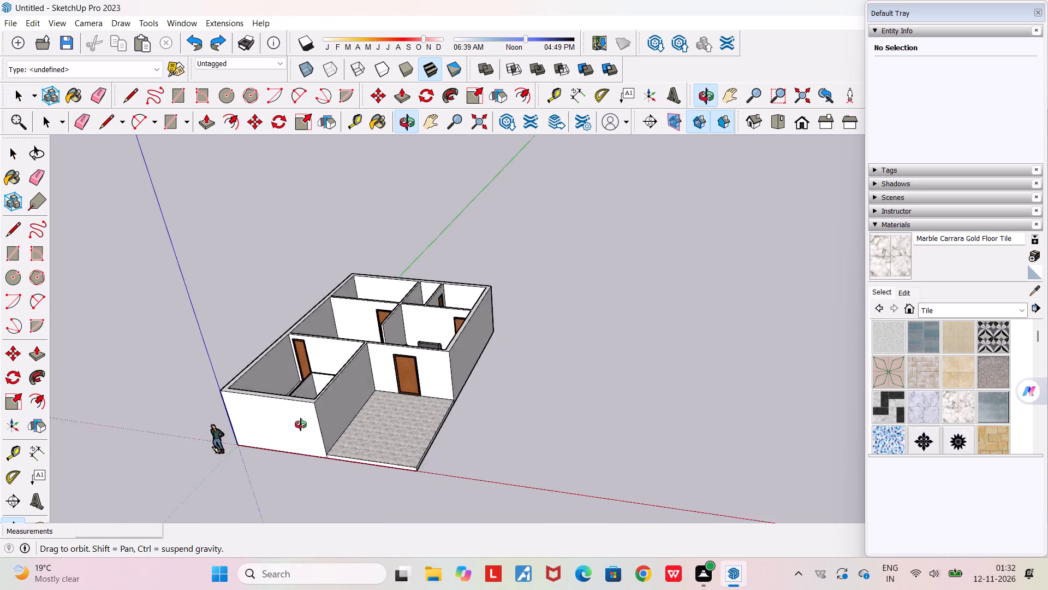
{"action": "middle_click_drag", "start_coordinate": [301, 424], "coordinate": [283, 421]}
{"action": "scroll", "coordinate": [283, 421], "scroll_direction": "down", "scroll_amount": 5}
{"action": "scroll", "coordinate": [284, 381], "scroll_direction": "up", "scroll_amount": 9}
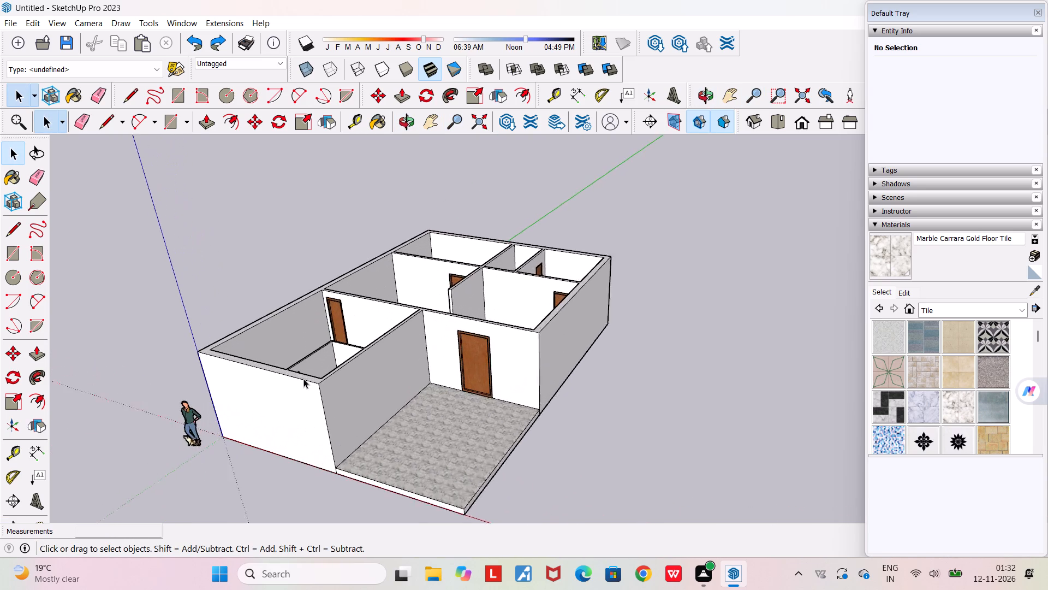
{"action": "scroll", "coordinate": [303, 379], "scroll_direction": "up", "scroll_amount": 2}
{"action": "middle_click_drag", "start_coordinate": [301, 383], "coordinate": [201, 527]}
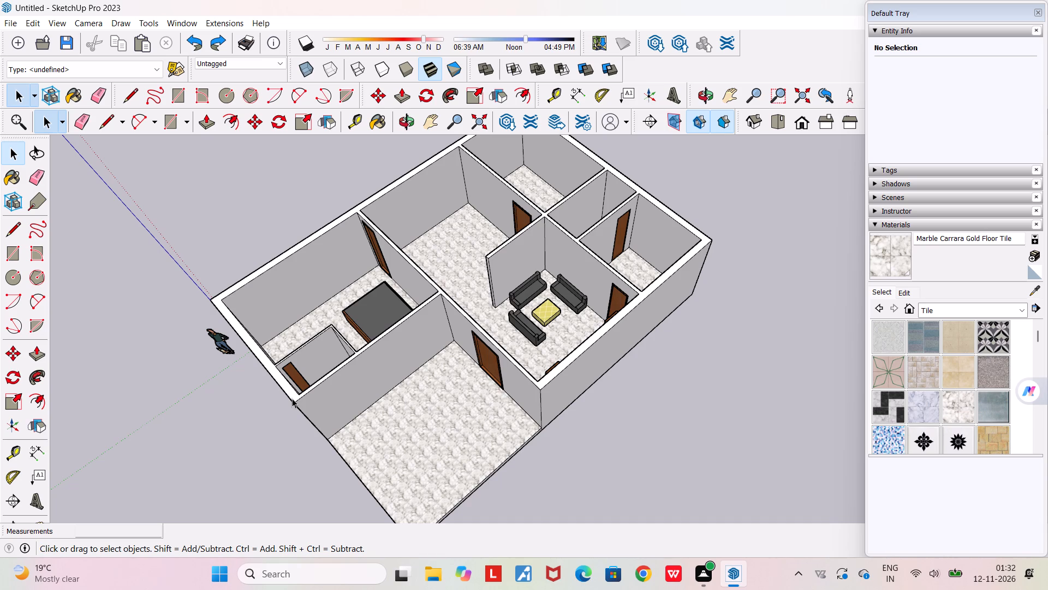
{"action": "scroll", "coordinate": [323, 353], "scroll_direction": "up", "scroll_amount": 4}
{"action": "scroll", "coordinate": [323, 352], "scroll_direction": "down", "scroll_amount": 4}
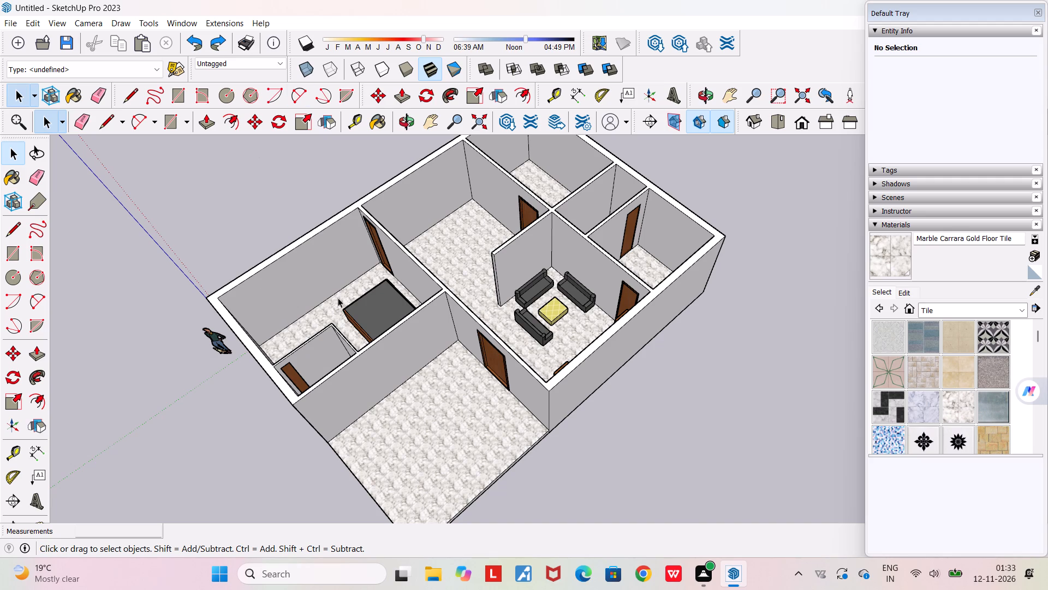
{"action": "scroll", "coordinate": [338, 298], "scroll_direction": "down", "scroll_amount": 3}
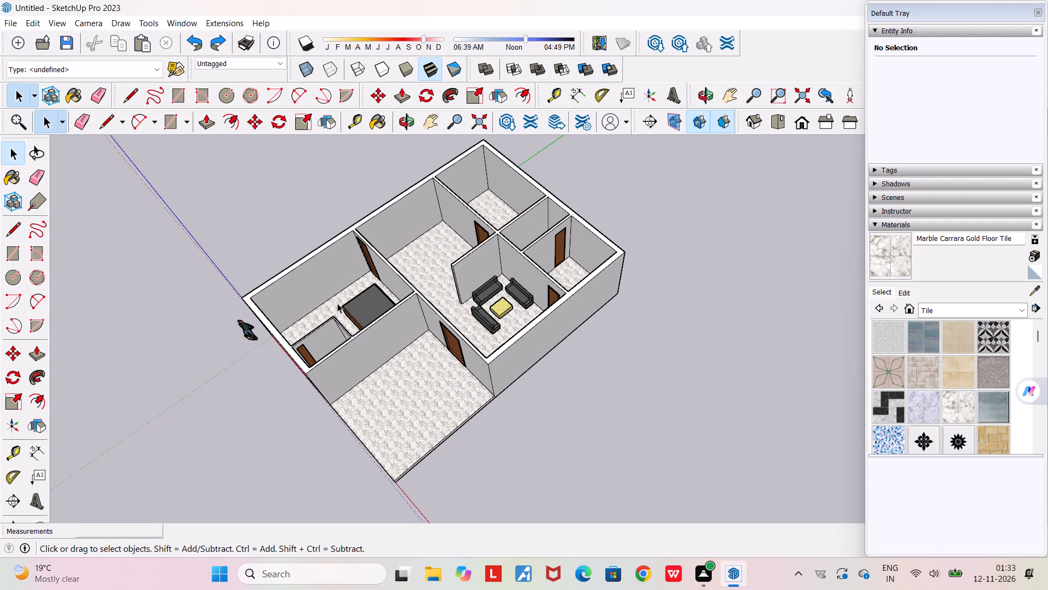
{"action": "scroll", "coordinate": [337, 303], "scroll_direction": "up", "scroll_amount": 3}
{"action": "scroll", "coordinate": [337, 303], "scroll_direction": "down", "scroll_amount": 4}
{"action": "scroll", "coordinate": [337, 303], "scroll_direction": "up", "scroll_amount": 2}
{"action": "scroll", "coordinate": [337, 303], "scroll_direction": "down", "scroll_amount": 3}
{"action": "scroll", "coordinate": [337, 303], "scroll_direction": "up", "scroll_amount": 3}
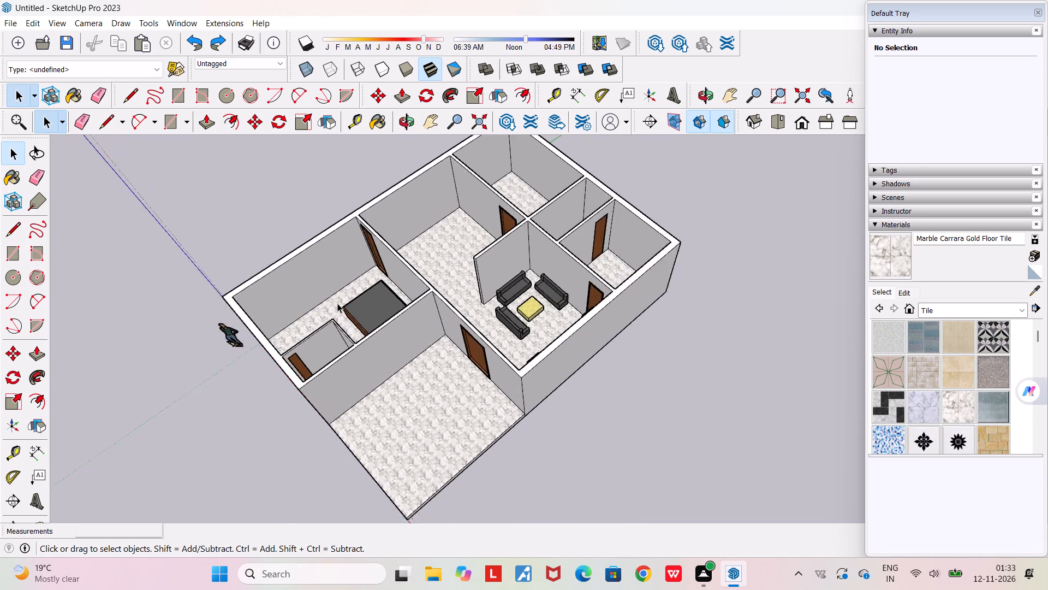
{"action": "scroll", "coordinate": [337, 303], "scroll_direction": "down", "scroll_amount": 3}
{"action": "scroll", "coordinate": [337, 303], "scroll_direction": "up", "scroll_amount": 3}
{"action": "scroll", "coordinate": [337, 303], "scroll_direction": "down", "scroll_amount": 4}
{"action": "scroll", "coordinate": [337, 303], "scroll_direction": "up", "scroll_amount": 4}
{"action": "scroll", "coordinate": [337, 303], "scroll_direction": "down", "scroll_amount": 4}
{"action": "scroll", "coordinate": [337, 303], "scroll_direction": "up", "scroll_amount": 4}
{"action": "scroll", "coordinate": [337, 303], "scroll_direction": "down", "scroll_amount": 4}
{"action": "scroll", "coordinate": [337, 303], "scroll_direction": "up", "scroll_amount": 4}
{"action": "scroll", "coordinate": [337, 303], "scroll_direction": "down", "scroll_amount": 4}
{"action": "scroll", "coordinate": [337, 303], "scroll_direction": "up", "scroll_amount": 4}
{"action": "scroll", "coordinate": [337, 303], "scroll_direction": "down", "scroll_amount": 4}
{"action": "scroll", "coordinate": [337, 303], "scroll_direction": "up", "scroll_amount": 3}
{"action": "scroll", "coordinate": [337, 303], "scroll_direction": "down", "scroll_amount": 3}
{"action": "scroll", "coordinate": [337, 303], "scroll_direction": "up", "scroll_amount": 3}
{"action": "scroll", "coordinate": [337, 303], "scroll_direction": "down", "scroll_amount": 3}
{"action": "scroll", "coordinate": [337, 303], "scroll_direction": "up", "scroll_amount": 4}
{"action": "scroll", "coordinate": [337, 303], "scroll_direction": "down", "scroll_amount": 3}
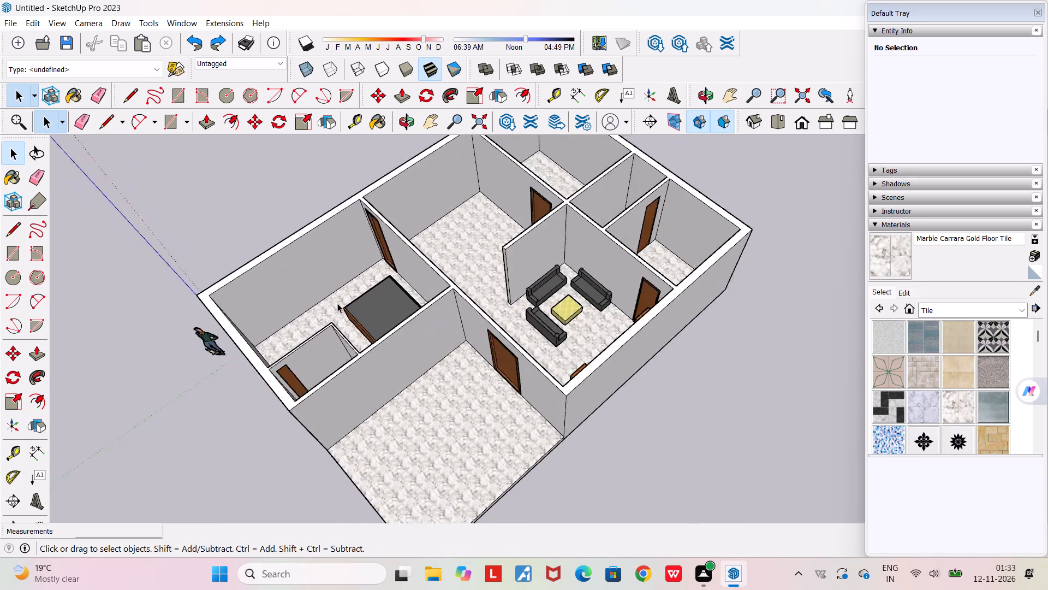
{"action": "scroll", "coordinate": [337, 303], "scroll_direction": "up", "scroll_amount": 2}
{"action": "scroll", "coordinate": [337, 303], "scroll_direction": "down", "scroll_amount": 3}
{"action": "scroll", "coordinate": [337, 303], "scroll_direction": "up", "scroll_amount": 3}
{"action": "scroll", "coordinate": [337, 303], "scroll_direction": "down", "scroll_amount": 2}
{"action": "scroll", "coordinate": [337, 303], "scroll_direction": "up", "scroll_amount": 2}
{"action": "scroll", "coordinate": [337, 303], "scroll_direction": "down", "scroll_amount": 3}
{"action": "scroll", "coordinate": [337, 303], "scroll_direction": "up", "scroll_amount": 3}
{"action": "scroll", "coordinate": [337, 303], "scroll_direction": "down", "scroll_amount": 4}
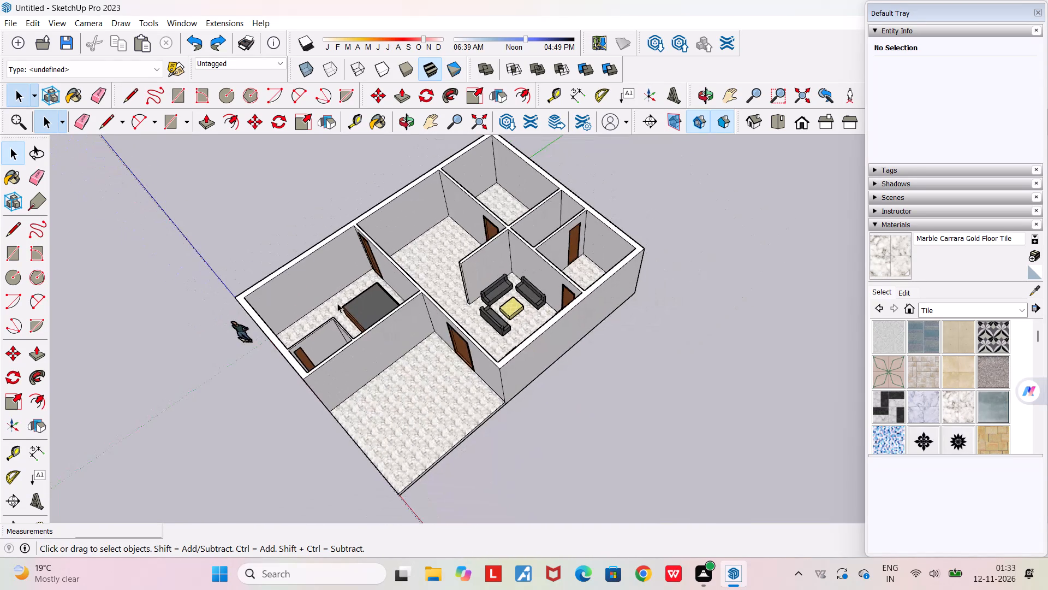
Paint the front exterior wall and the two walls enclosing the porch with Wax 01 from the 3d Printing materials.
{"action": "middle_click_drag", "start_coordinate": [382, 265], "coordinate": [467, 210]}
{"action": "scroll", "coordinate": [467, 211], "scroll_direction": "down", "scroll_amount": 4}
{"action": "middle_click_drag", "start_coordinate": [490, 246], "coordinate": [640, 242]}
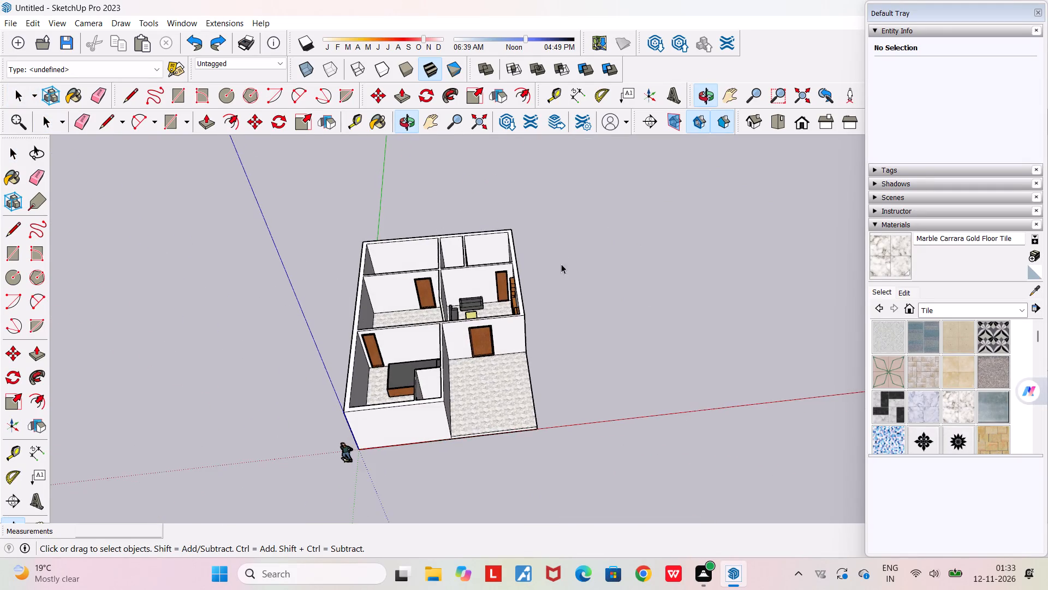
{"action": "scroll", "coordinate": [484, 311], "scroll_direction": "up", "scroll_amount": 3}
{"action": "middle_click_drag", "start_coordinate": [483, 311], "coordinate": [622, 298]}
{"action": "middle_click_drag", "start_coordinate": [501, 392], "coordinate": [416, 331]}
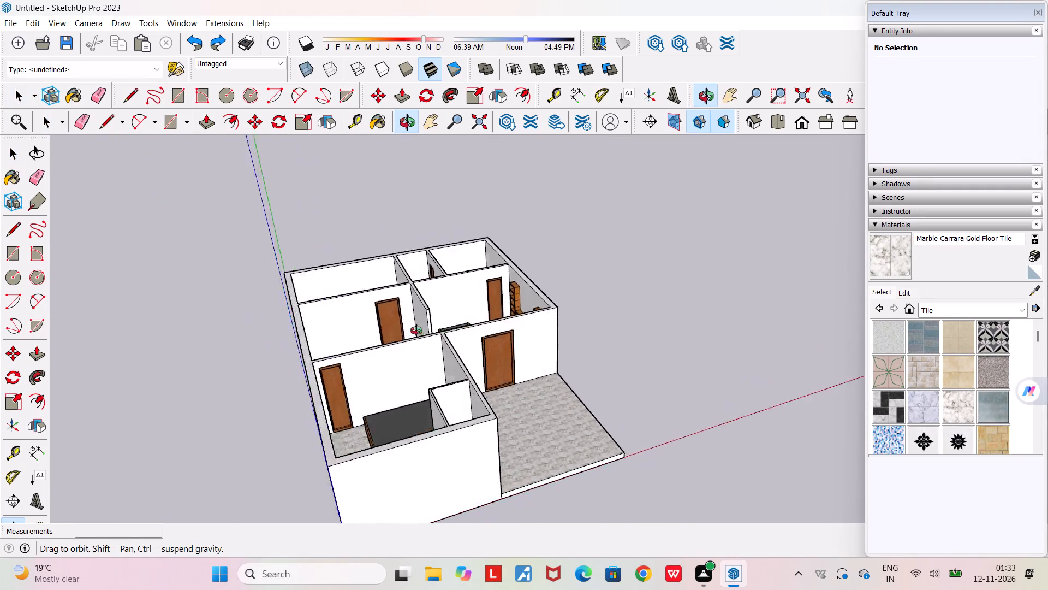
{"action": "middle_click_drag", "start_coordinate": [416, 331], "coordinate": [338, 285]}
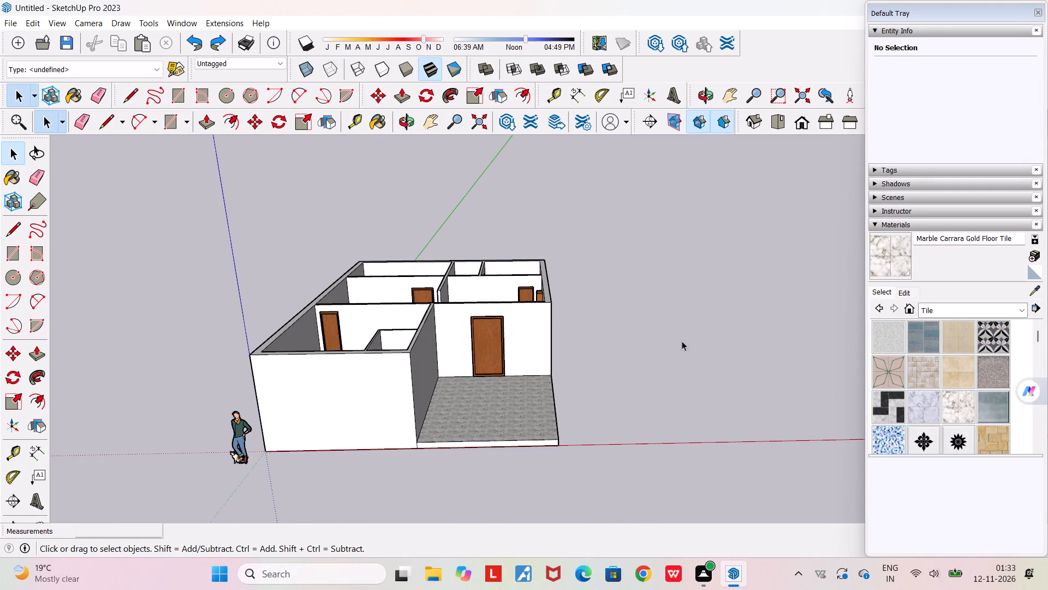
{"action": "left_click", "coordinate": [975, 312]}
{"action": "scroll", "coordinate": [958, 389], "scroll_direction": "up", "scroll_amount": 2}
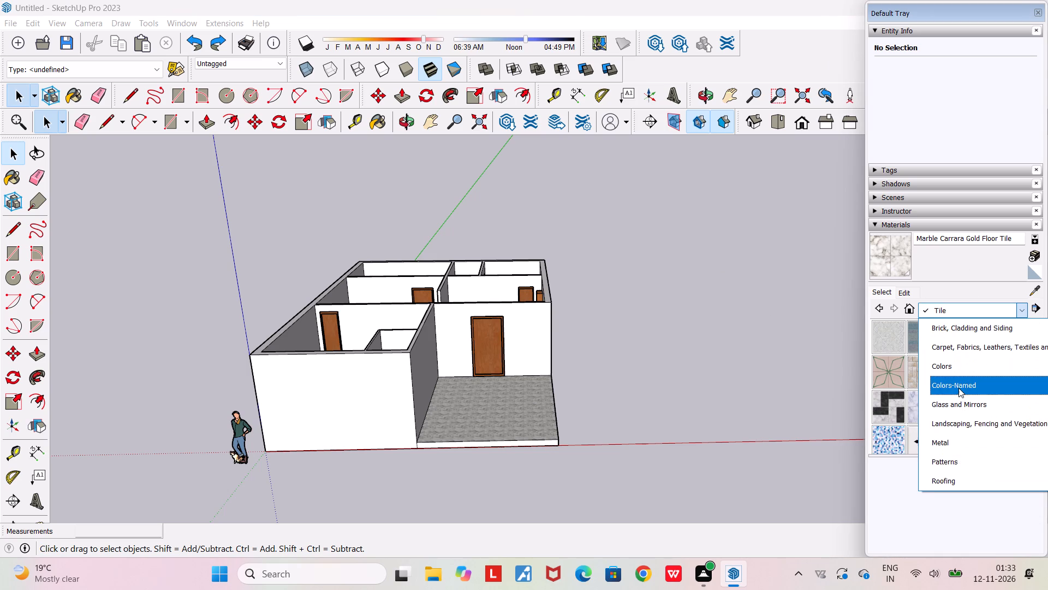
{"action": "scroll", "coordinate": [958, 387], "scroll_direction": "up", "scroll_amount": 1}
{"action": "left_click", "coordinate": [961, 352]}
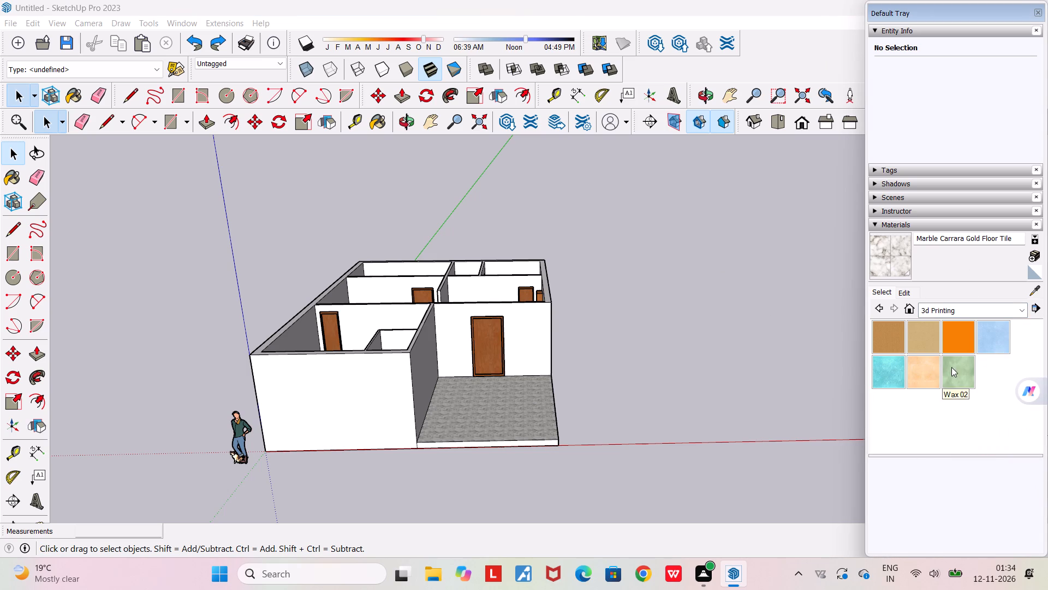
{"action": "left_click", "coordinate": [934, 375]}
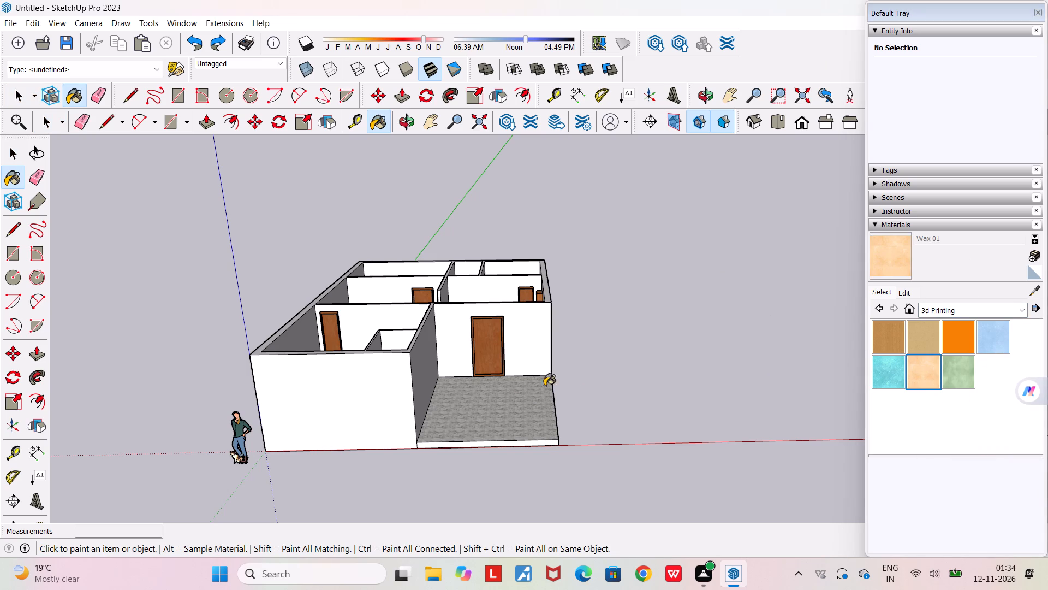
{"action": "left_click", "coordinate": [377, 397]}
{"action": "left_click", "coordinate": [431, 359]}
{"action": "left_click", "coordinate": [450, 344]}
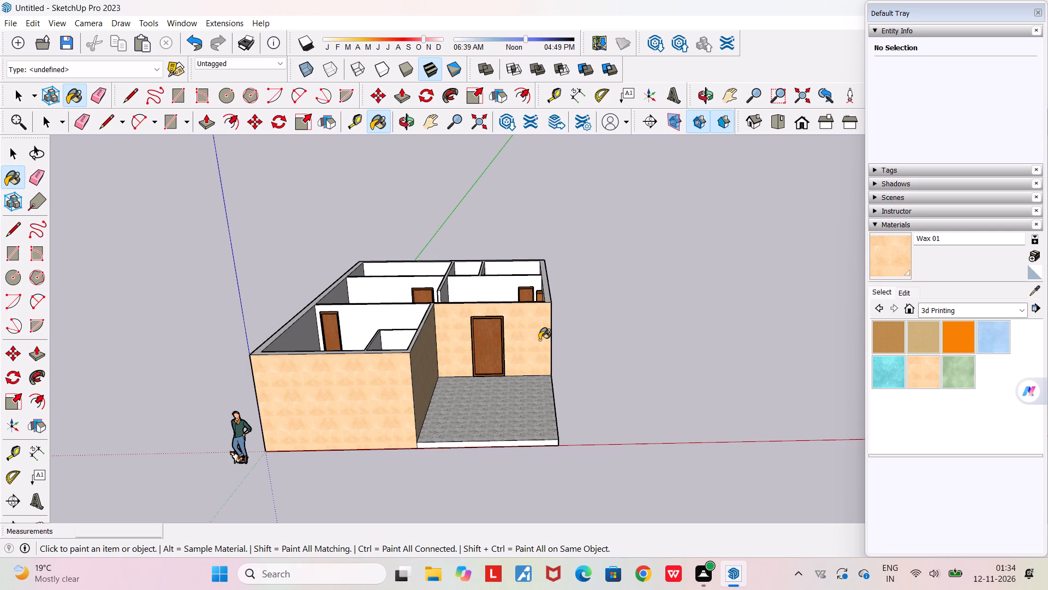
{"action": "left_click", "coordinate": [539, 339]}
Paint the house's two long outer side walls and its rear wall with the Wax 01 material.
{"action": "scroll", "coordinate": [535, 340], "scroll_direction": "up", "scroll_amount": 1}
{"action": "middle_click_drag", "start_coordinate": [528, 343], "coordinate": [259, 381]}
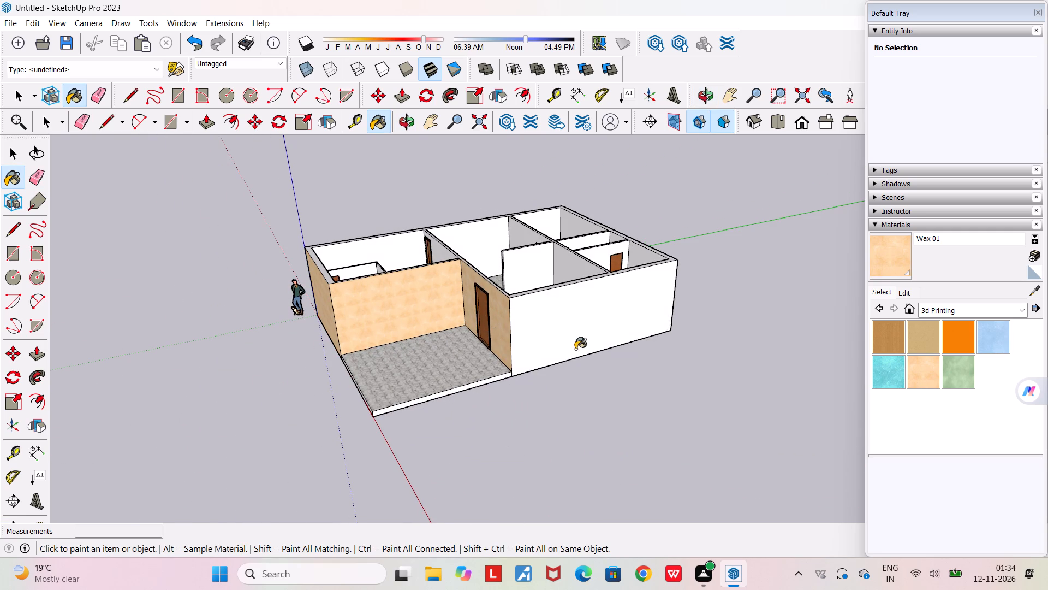
{"action": "left_click", "coordinate": [567, 338]}
{"action": "middle_click_drag", "start_coordinate": [360, 365], "coordinate": [836, 262]}
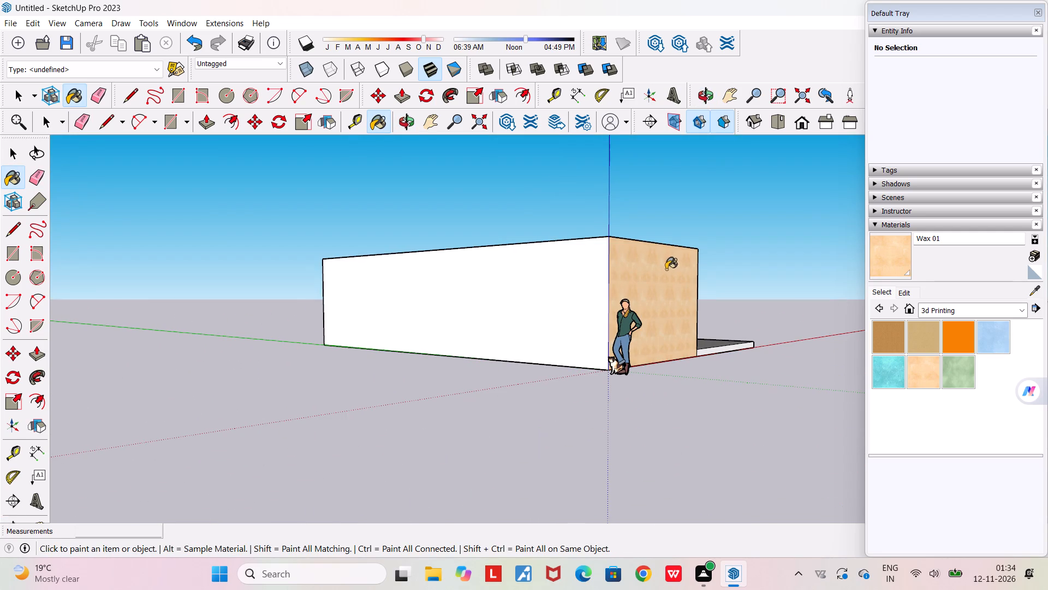
{"action": "left_click", "coordinate": [582, 288]}
{"action": "middle_click_drag", "start_coordinate": [593, 308], "coordinate": [960, 317]}
{"action": "left_click", "coordinate": [550, 336]}
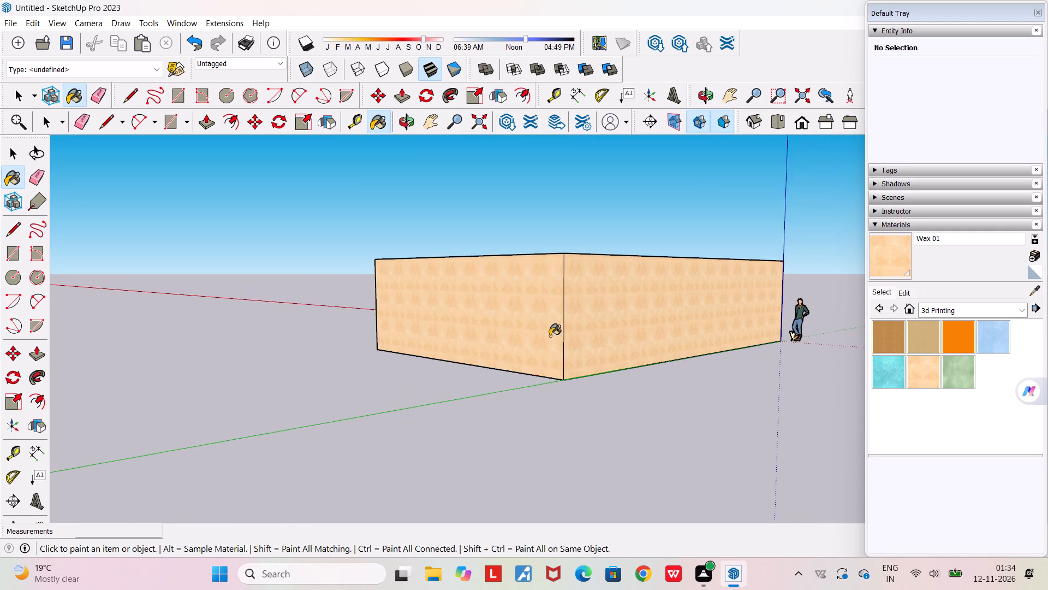
Examine the painted exterior walls and the open rooms of the house from above and from the front.
{"action": "middle_click_drag", "start_coordinate": [539, 362], "coordinate": [217, 455]}
{"action": "scroll", "coordinate": [217, 455], "scroll_direction": "down", "scroll_amount": 4}
{"action": "middle_click_drag", "start_coordinate": [382, 376], "coordinate": [0, 497]}
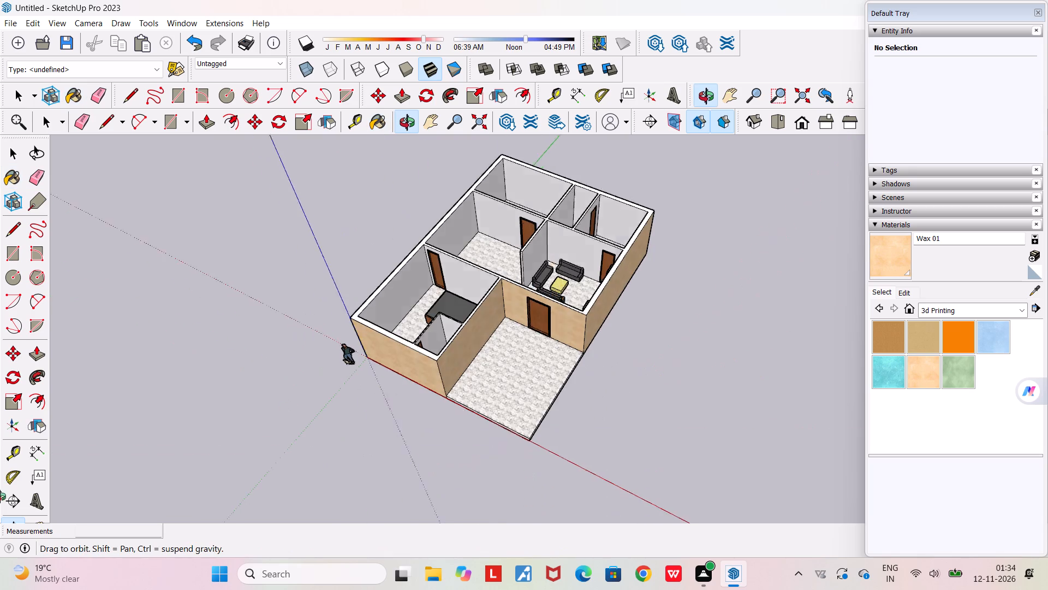
{"action": "middle_click_drag", "start_coordinate": [0, 497], "coordinate": [0, 491]}
{"action": "scroll", "coordinate": [0, 492], "scroll_direction": "down", "scroll_amount": 5}
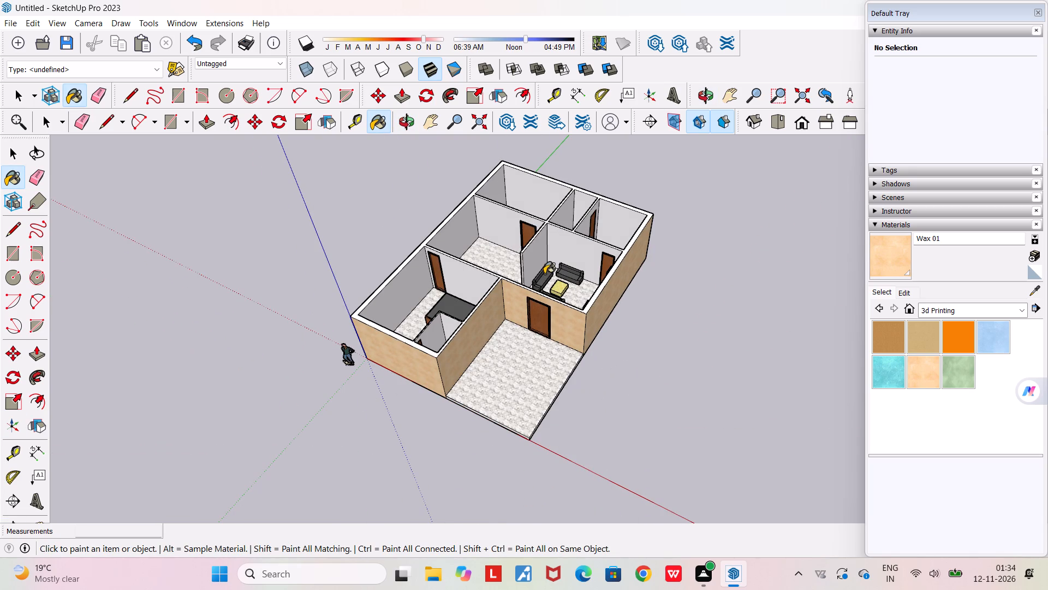
{"action": "scroll", "coordinate": [544, 274], "scroll_direction": "up", "scroll_amount": 5}
{"action": "middle_click_drag", "start_coordinate": [544, 273], "coordinate": [733, 235]}
{"action": "scroll", "coordinate": [734, 235], "scroll_direction": "down", "scroll_amount": 5}
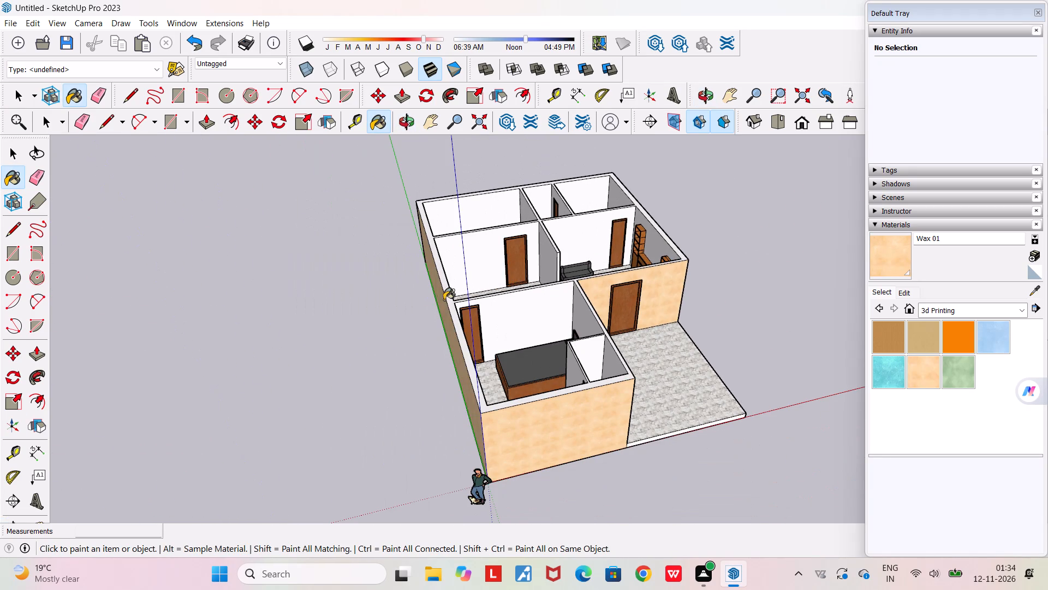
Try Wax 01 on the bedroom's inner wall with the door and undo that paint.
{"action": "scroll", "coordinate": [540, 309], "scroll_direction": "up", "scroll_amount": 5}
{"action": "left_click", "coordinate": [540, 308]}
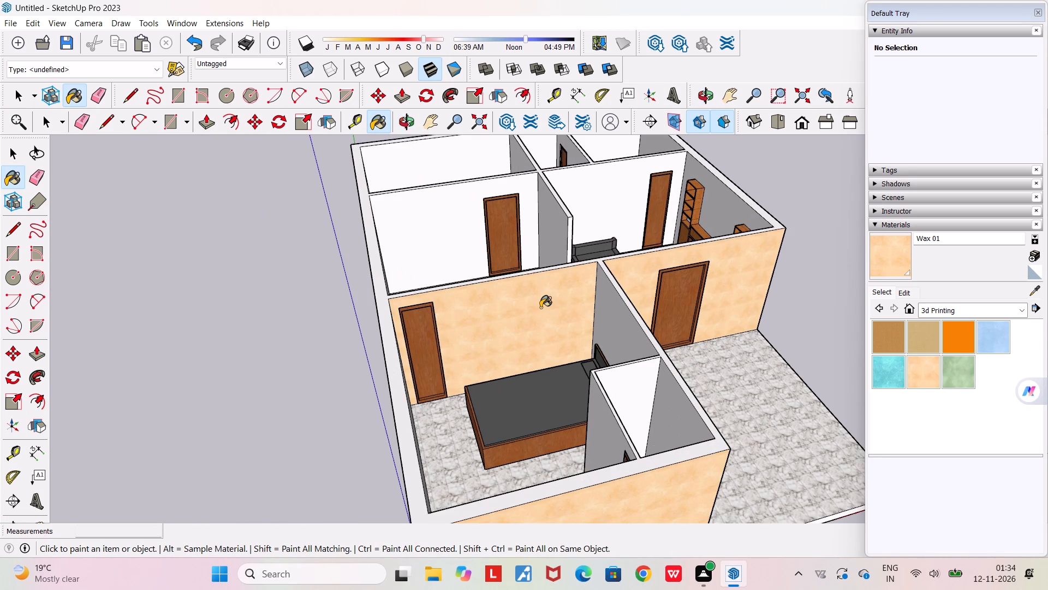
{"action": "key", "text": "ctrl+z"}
Paint the bedroom's long outer wall, door wall, wall behind the bed and the small enclosure's door side with Resin Blue from 3d Printing.
{"action": "middle_click_drag", "start_coordinate": [540, 308], "coordinate": [430, 308]}
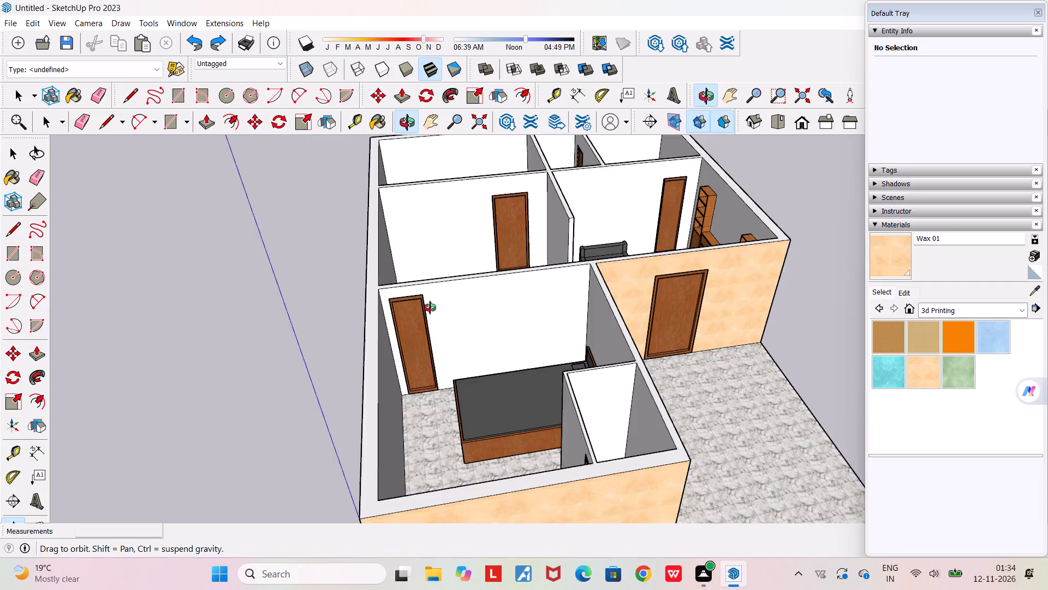
{"action": "middle_click_drag", "start_coordinate": [430, 308], "coordinate": [310, 292]}
{"action": "scroll", "coordinate": [311, 293], "scroll_direction": "down", "scroll_amount": 4}
{"action": "left_click", "coordinate": [985, 337]}
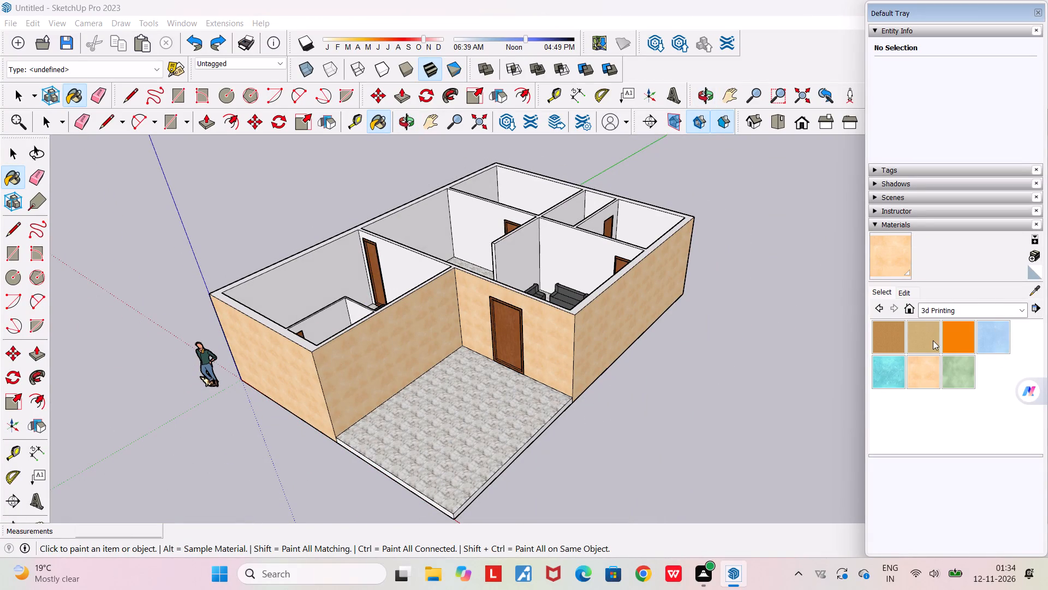
{"action": "left_click", "coordinate": [325, 282]}
{"action": "left_click", "coordinate": [422, 279]}
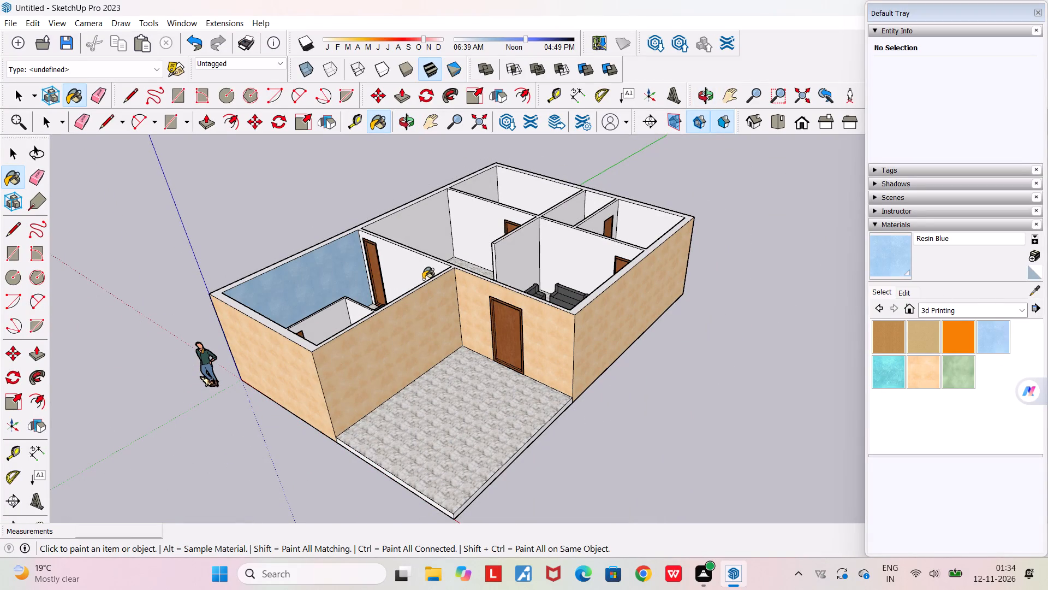
{"action": "middle_click_drag", "start_coordinate": [420, 308], "coordinate": [836, 269]}
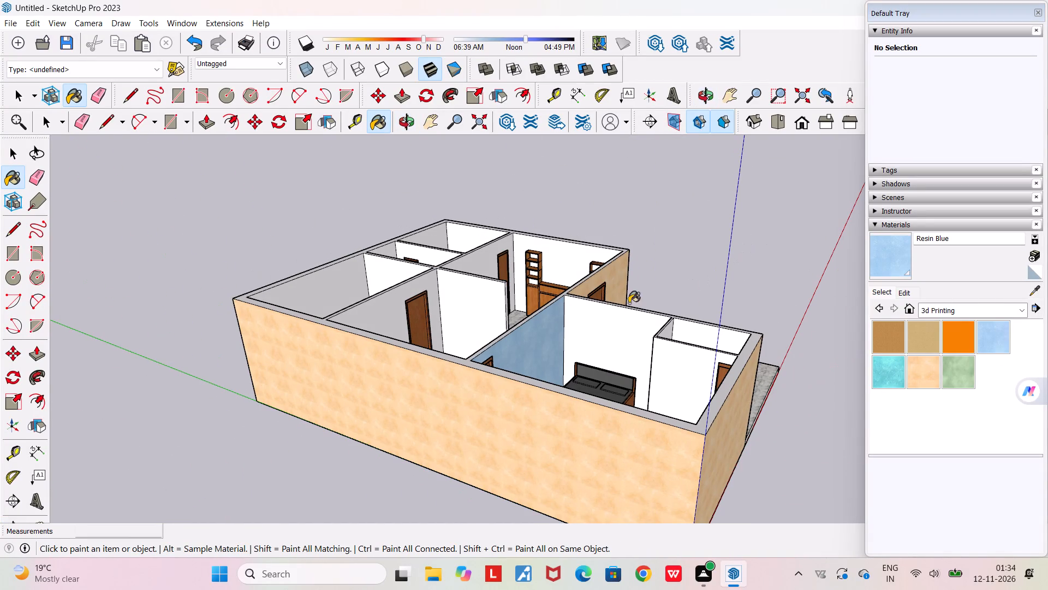
{"action": "left_click", "coordinate": [619, 314]}
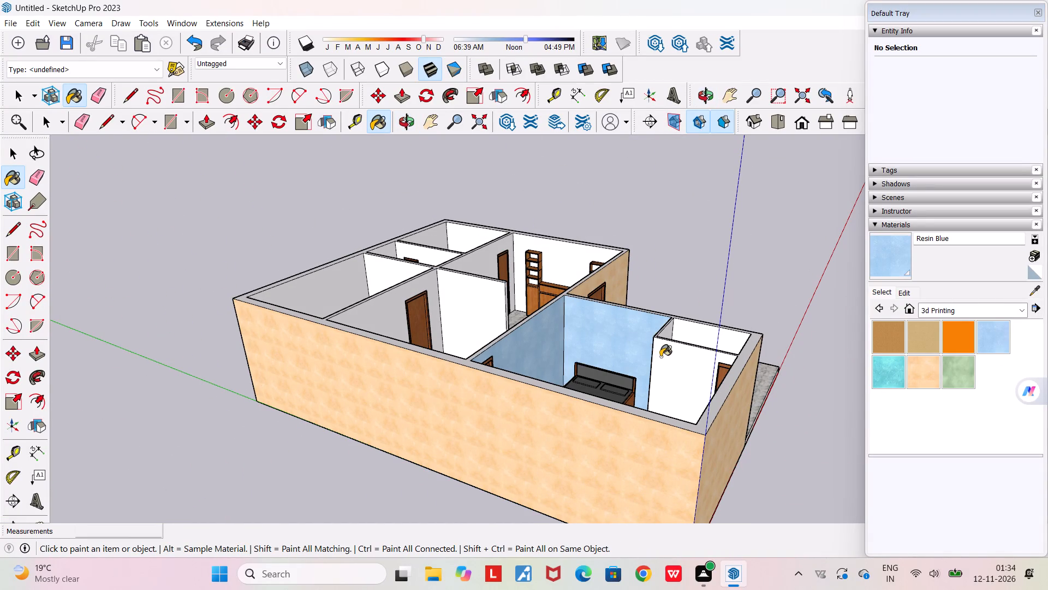
{"action": "left_click", "coordinate": [669, 361]}
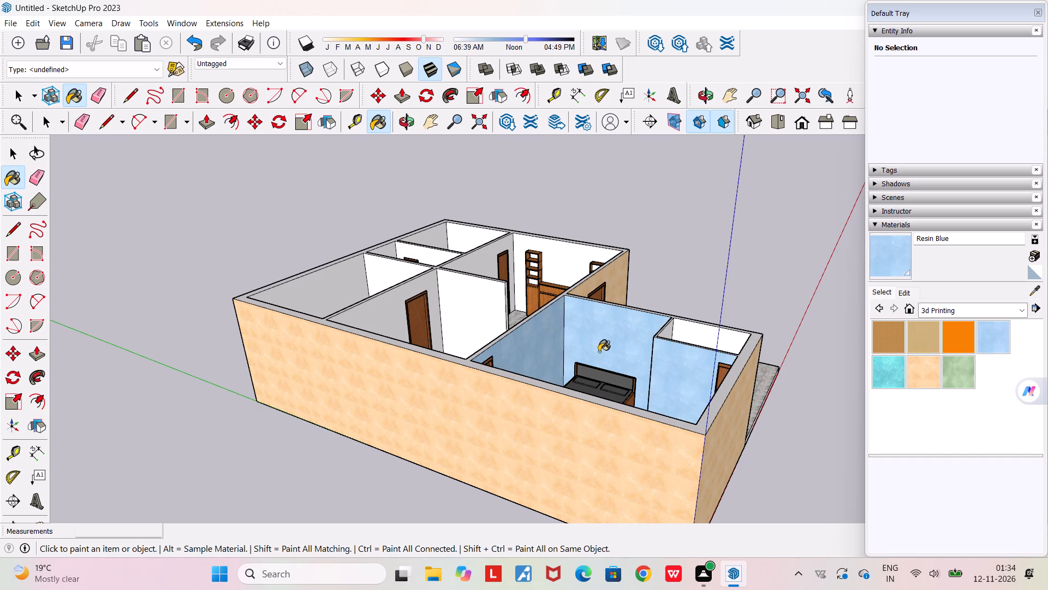
Paint the side of the bedroom's small corner enclosure that faces the bed with Resin Blue.
{"action": "middle_click_drag", "start_coordinate": [600, 351], "coordinate": [288, 348]}
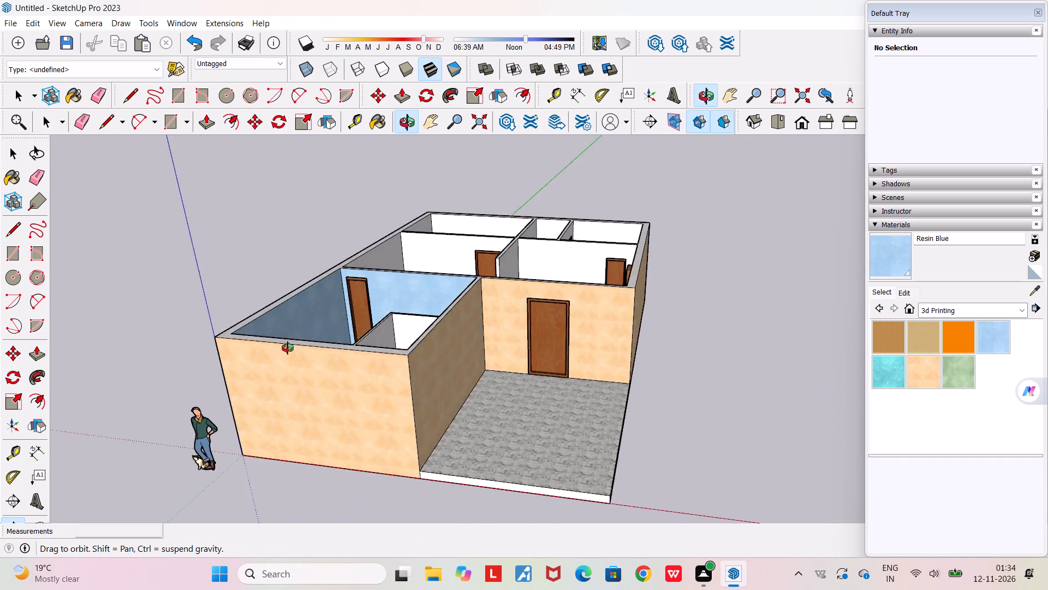
{"action": "middle_click_drag", "start_coordinate": [288, 348], "coordinate": [721, 386]}
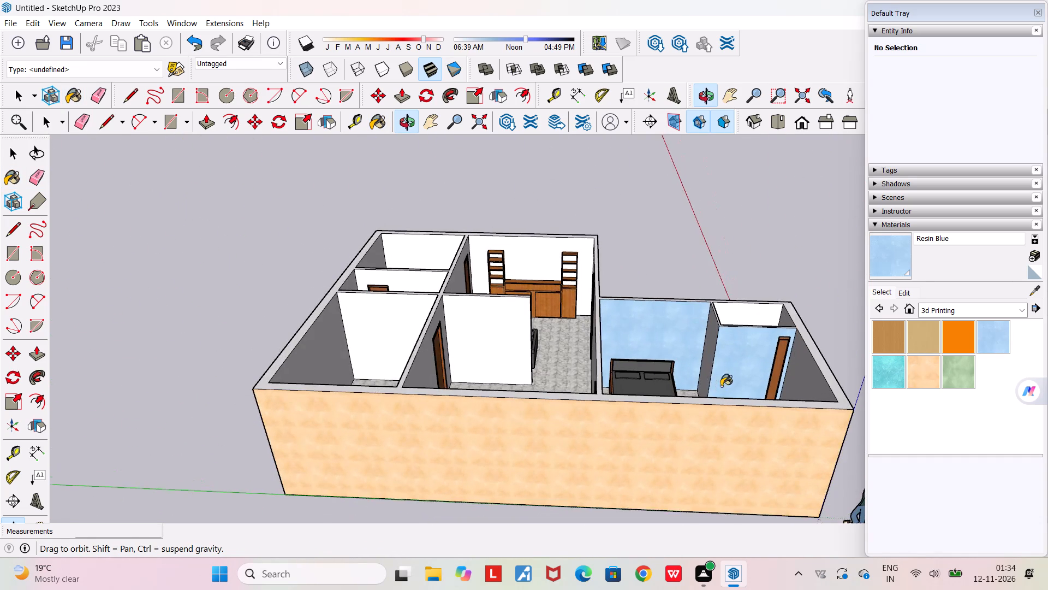
{"action": "middle_click_drag", "start_coordinate": [721, 386], "coordinate": [717, 384]}
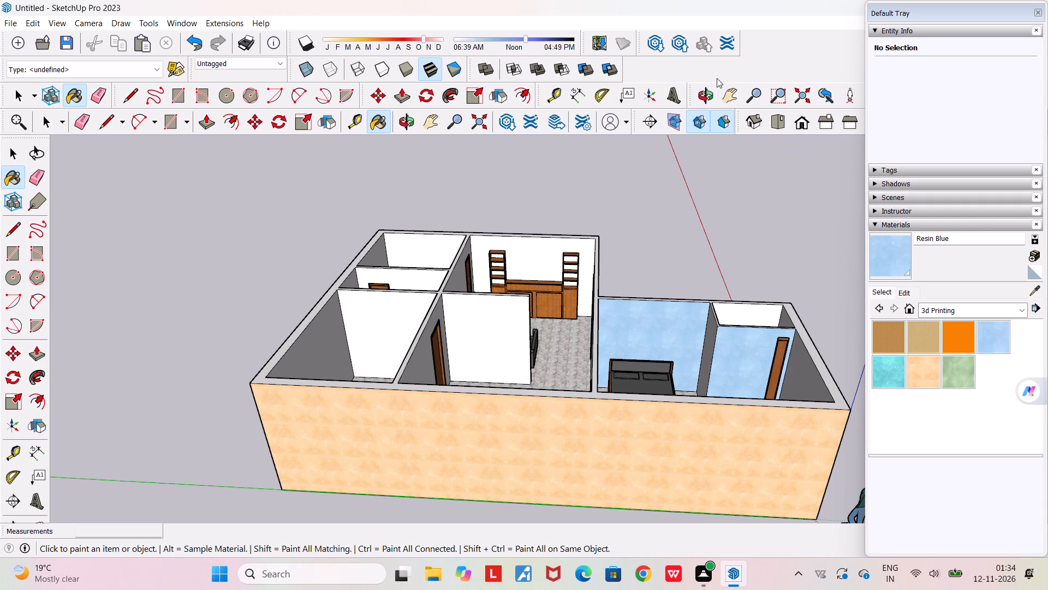
{"action": "left_click", "coordinate": [728, 94]}
{"action": "left_click_drag", "start_coordinate": [608, 277], "coordinate": [121, 175]}
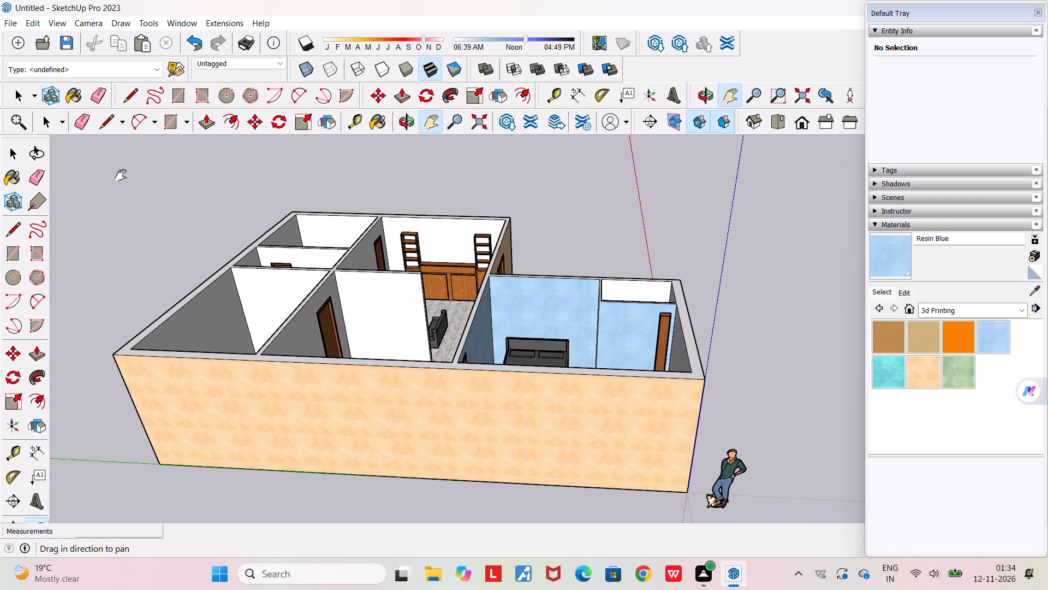
{"action": "middle_click_drag", "start_coordinate": [535, 477], "coordinate": [671, 482]}
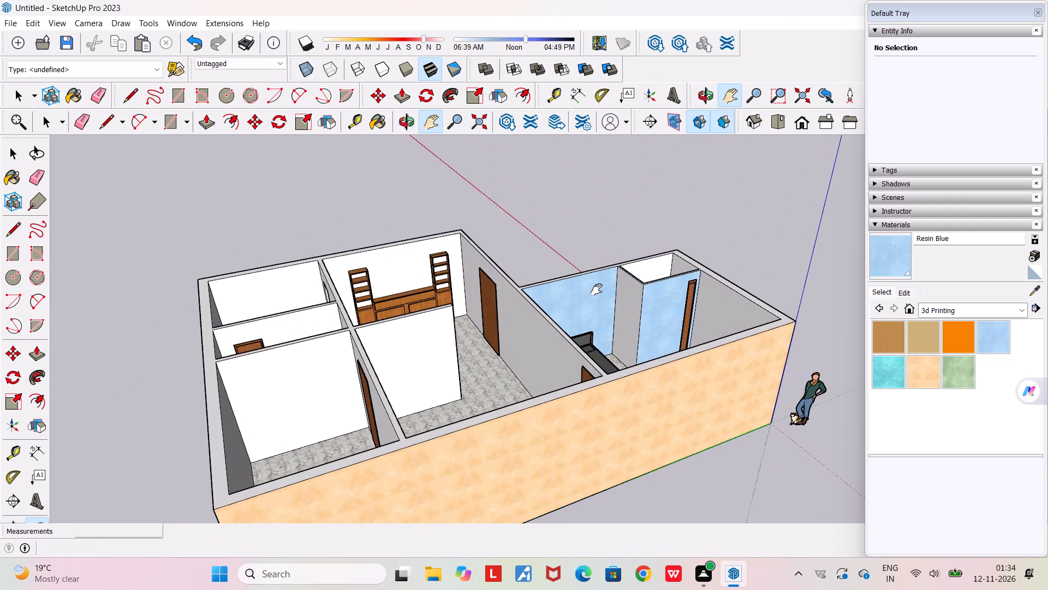
{"action": "scroll", "coordinate": [597, 290], "scroll_direction": "up", "scroll_amount": 4}
{"action": "key", "text": "space"}
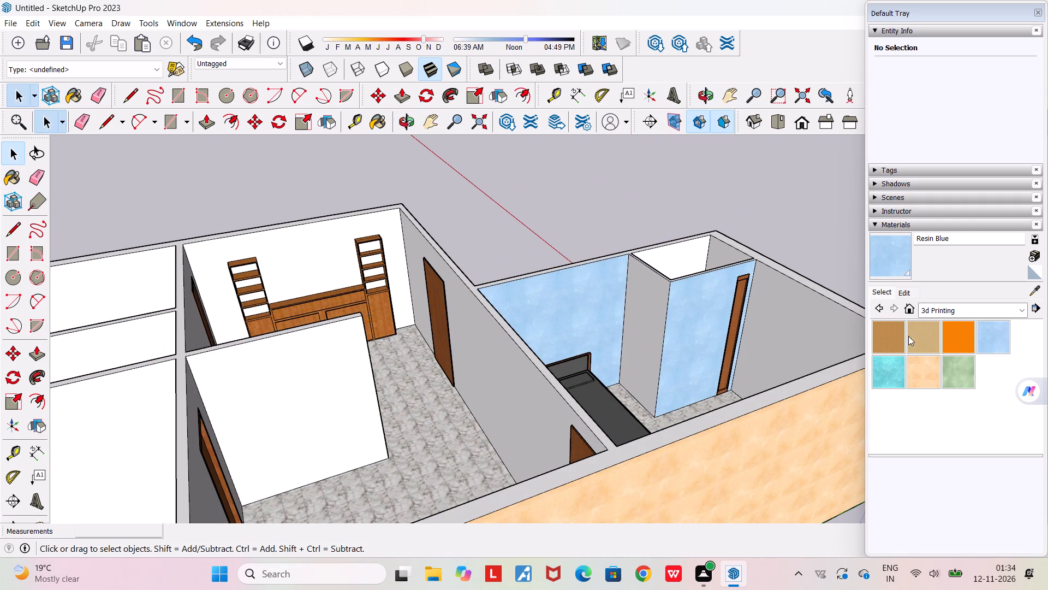
{"action": "left_click", "coordinate": [996, 337]}
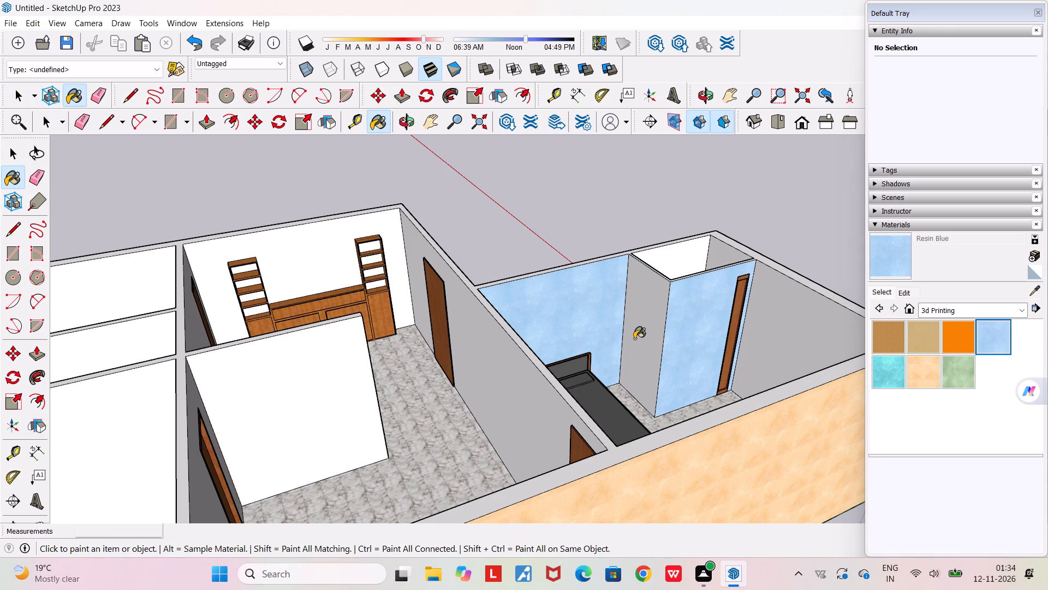
{"action": "left_click", "coordinate": [645, 333]}
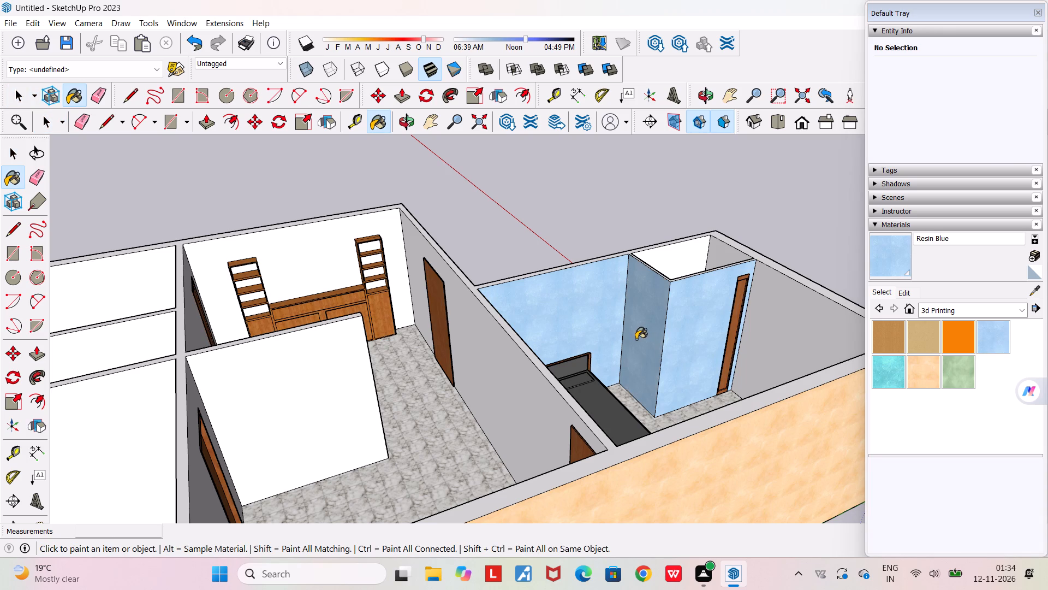
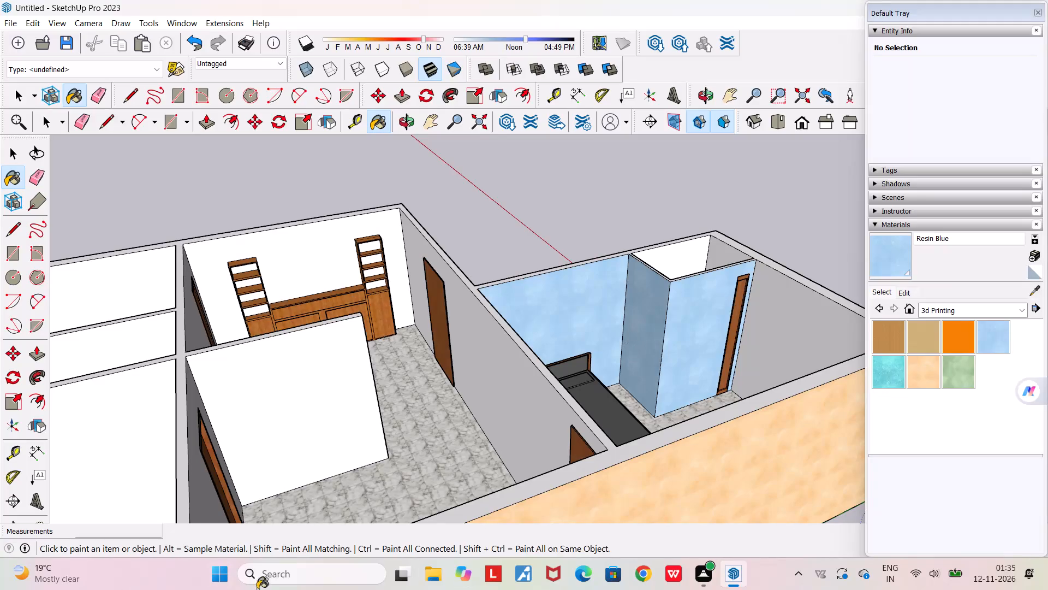
Paint the unfurnished corner room's partition wall, door wall and the outer wall opposite that partition with Resin Turquoise.
{"action": "scroll", "coordinate": [243, 241], "scroll_direction": "down", "scroll_amount": 3}
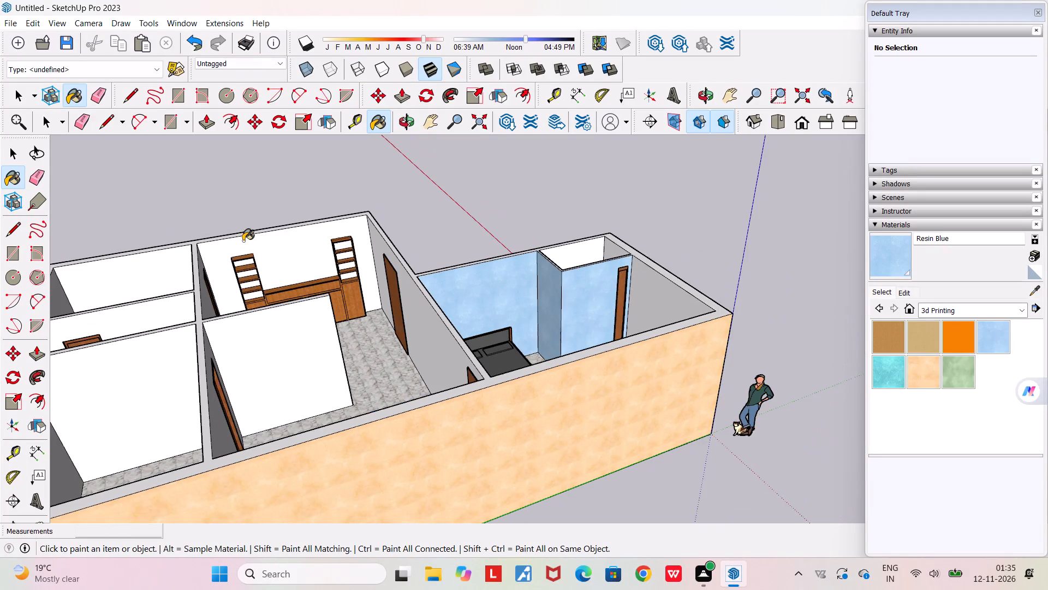
{"action": "scroll", "coordinate": [243, 241], "scroll_direction": "down", "scroll_amount": 2}
{"action": "middle_click_drag", "start_coordinate": [279, 328], "coordinate": [346, 394]}
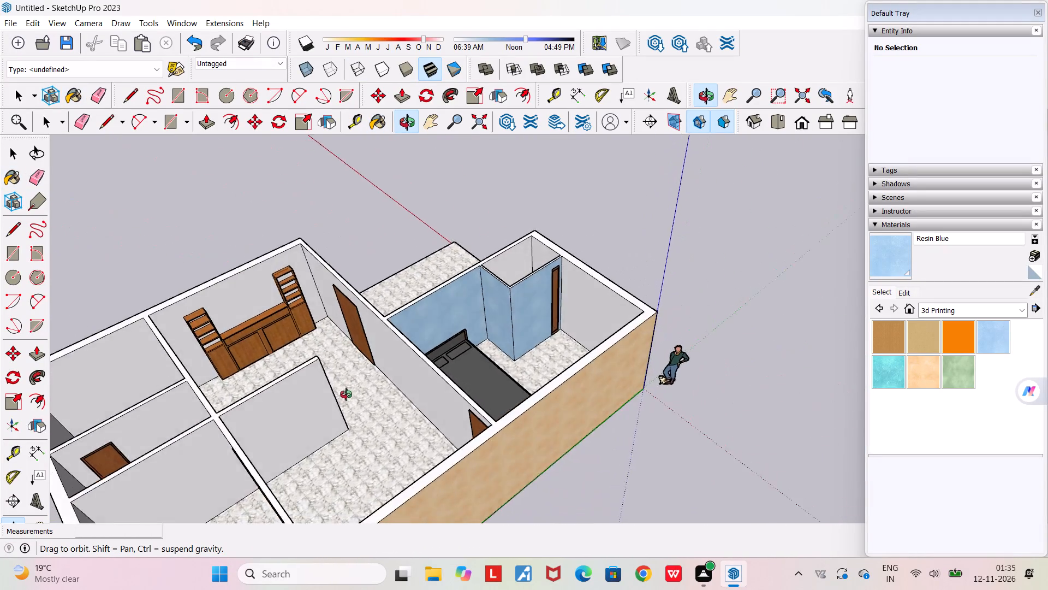
{"action": "middle_click_drag", "start_coordinate": [346, 394], "coordinate": [211, 349]}
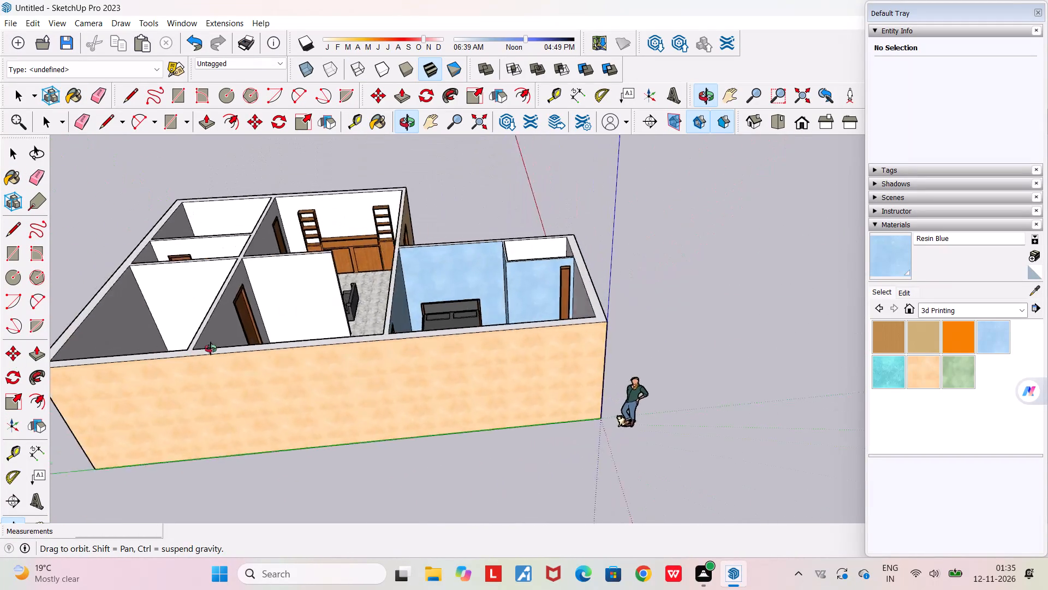
{"action": "middle_click_drag", "start_coordinate": [211, 349], "coordinate": [344, 345]}
{"action": "scroll", "coordinate": [344, 345], "scroll_direction": "down", "scroll_amount": 9}
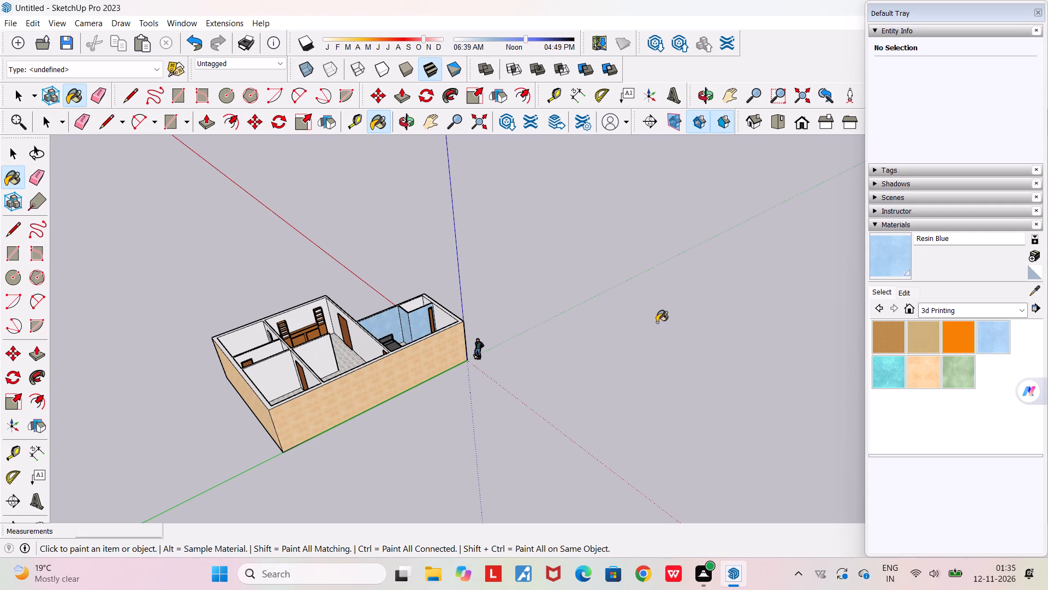
{"action": "left_click", "coordinate": [891, 359]}
{"action": "scroll", "coordinate": [291, 386], "scroll_direction": "up", "scroll_amount": 5}
{"action": "left_click", "coordinate": [266, 351]}
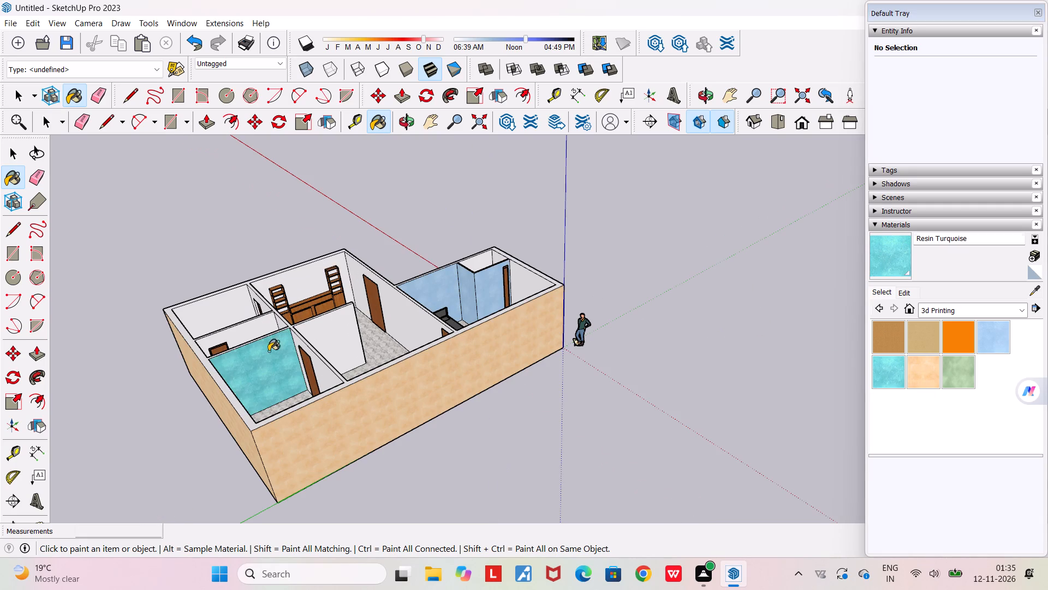
{"action": "scroll", "coordinate": [307, 371], "scroll_direction": "up", "scroll_amount": 7}
{"action": "left_click", "coordinate": [342, 377]}
{"action": "middle_click_drag", "start_coordinate": [336, 377], "coordinate": [771, 343]}
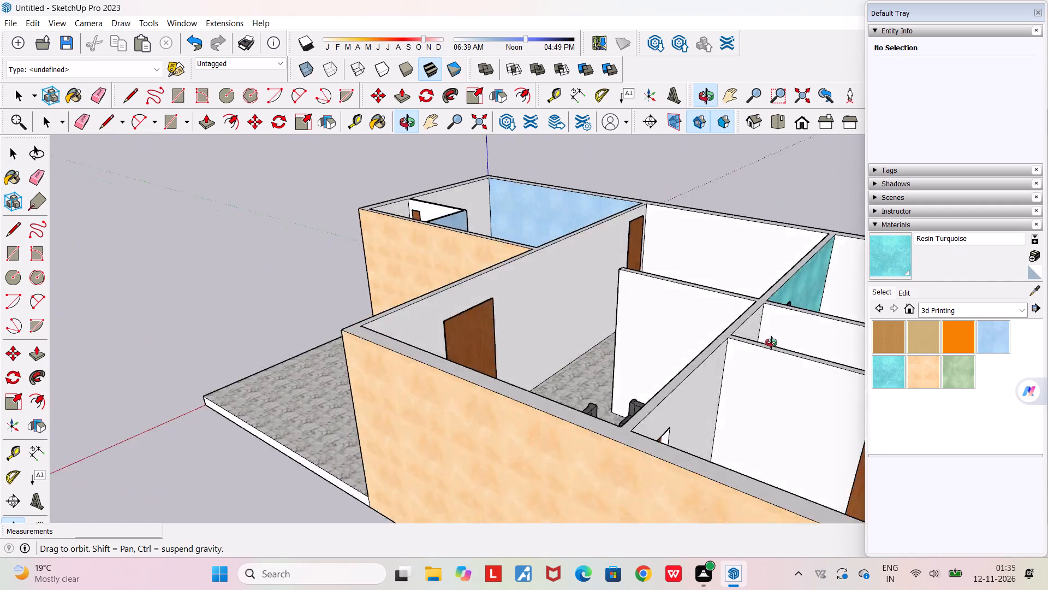
{"action": "middle_click_drag", "start_coordinate": [771, 343], "coordinate": [521, 358]}
{"action": "scroll", "coordinate": [522, 358], "scroll_direction": "down", "scroll_amount": 15}
{"action": "middle_click_drag", "start_coordinate": [483, 391], "coordinate": [663, 402]}
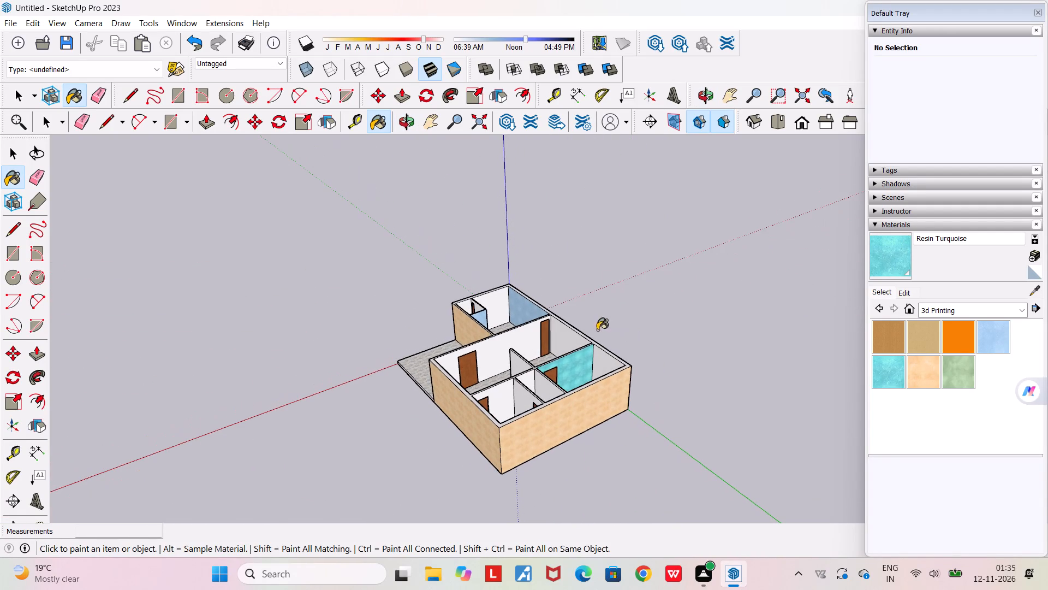
{"action": "left_click", "coordinate": [605, 363]}
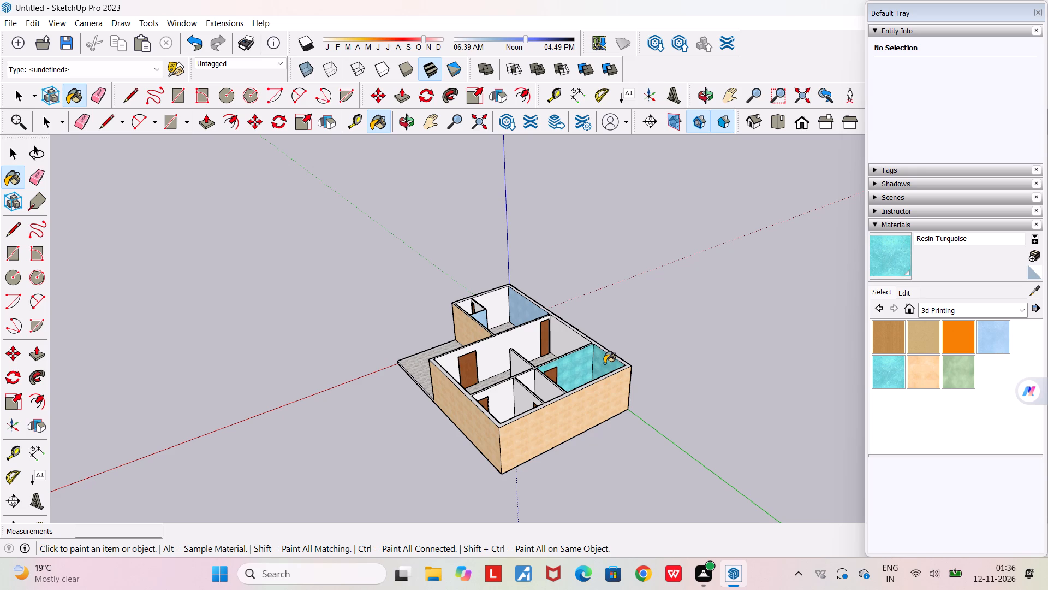
Paint all four inner walls of the small corner room beside the living room's cabinet wall with Chipboard.
{"action": "scroll", "coordinate": [511, 329], "scroll_direction": "down", "scroll_amount": 10}
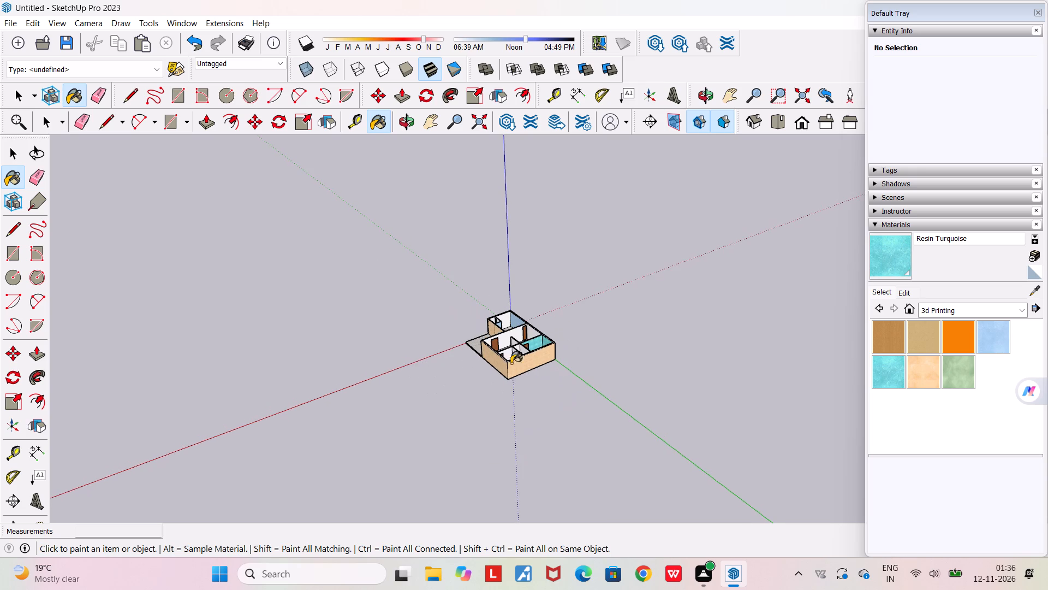
{"action": "middle_click_drag", "start_coordinate": [497, 425], "coordinate": [627, 421]}
{"action": "scroll", "coordinate": [534, 343], "scroll_direction": "up", "scroll_amount": 7}
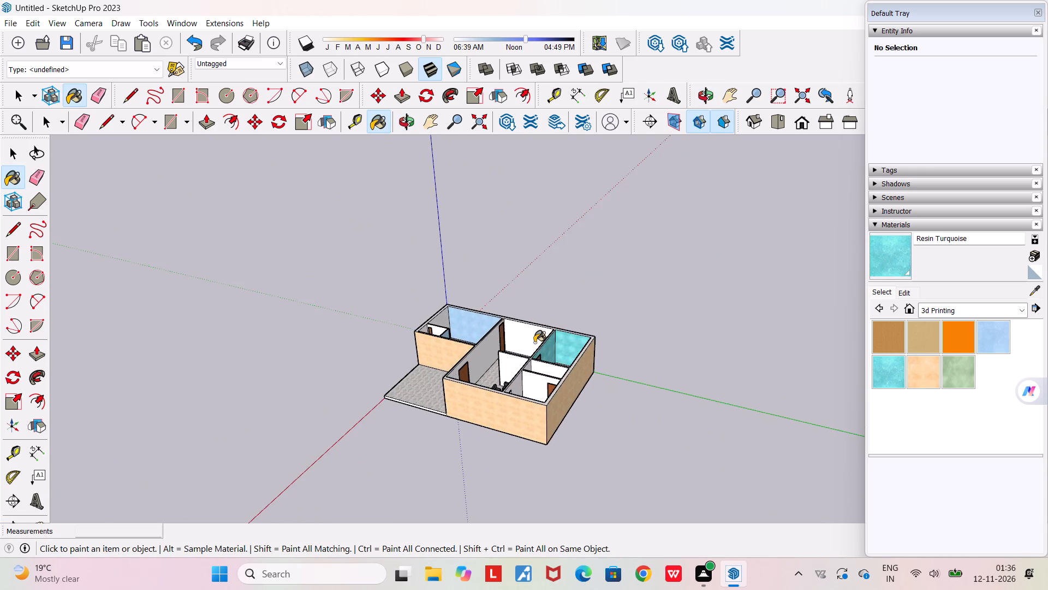
{"action": "middle_click_drag", "start_coordinate": [534, 345], "coordinate": [0, 380]}
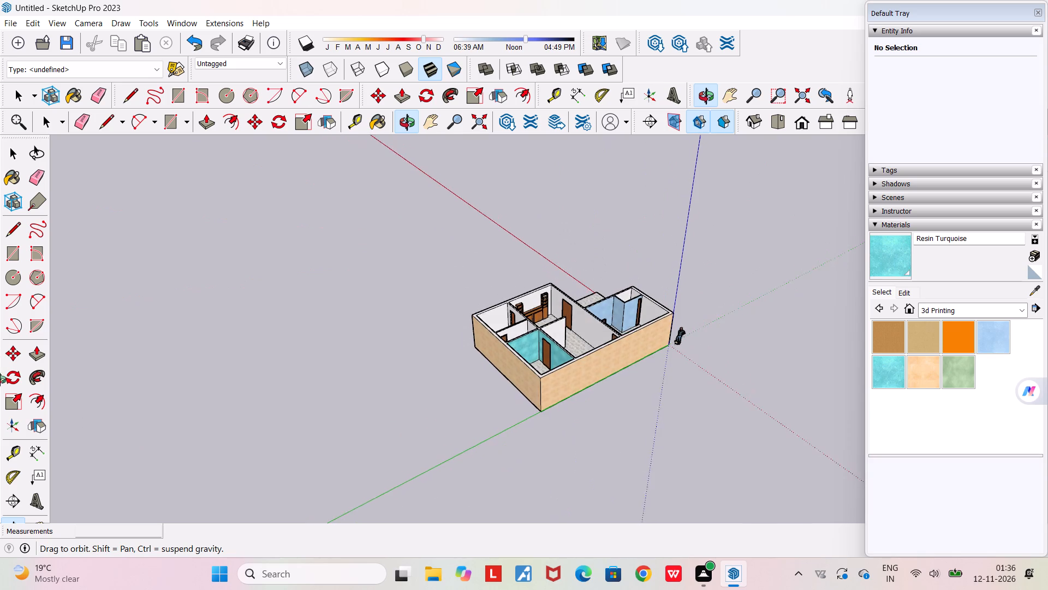
{"action": "middle_click_drag", "start_coordinate": [0, 380], "coordinate": [0, 492]}
{"action": "scroll", "coordinate": [0, 491], "scroll_direction": "down", "scroll_amount": 5}
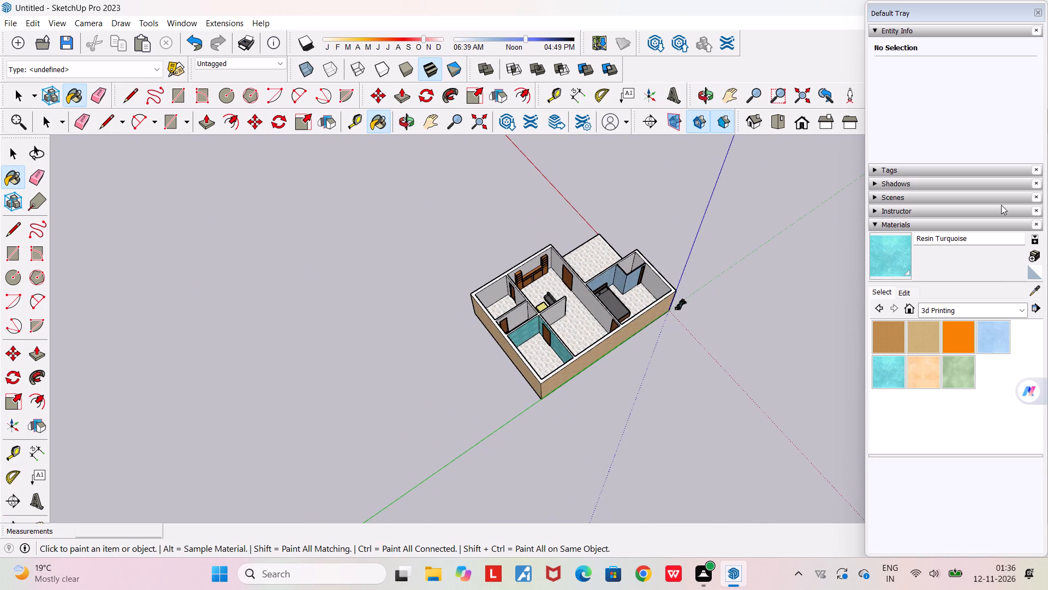
{"action": "scroll", "coordinate": [916, 356], "scroll_direction": "up", "scroll_amount": 5}
{"action": "left_click", "coordinate": [919, 336]}
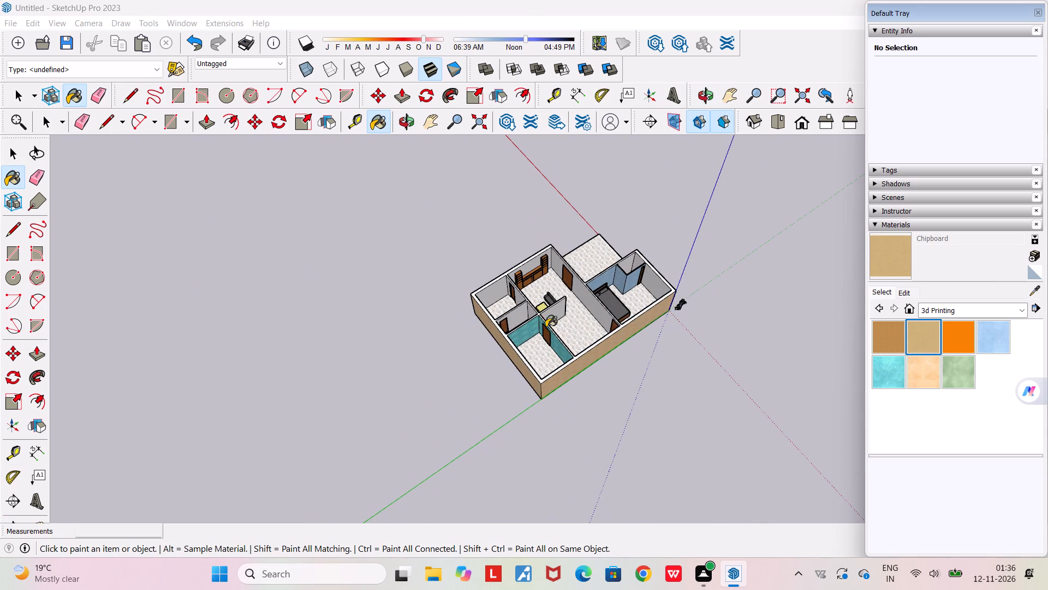
{"action": "scroll", "coordinate": [489, 314], "scroll_direction": "up", "scroll_amount": 11}
{"action": "left_click", "coordinate": [498, 255]}
{"action": "scroll", "coordinate": [490, 288], "scroll_direction": "up", "scroll_amount": 1}
{"action": "middle_click_drag", "start_coordinate": [477, 284], "coordinate": [397, 251]}
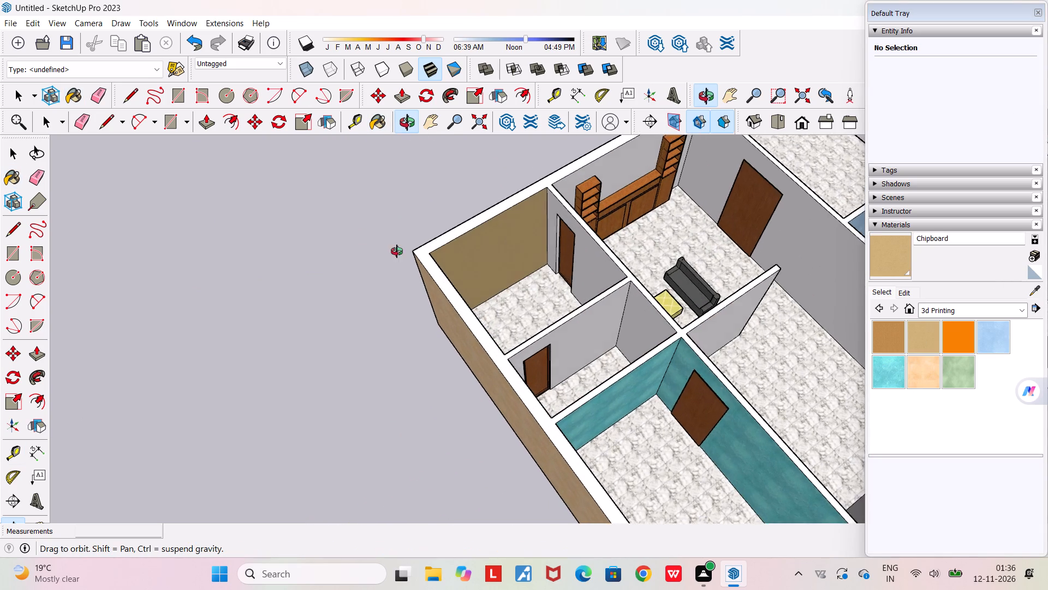
{"action": "middle_click_drag", "start_coordinate": [397, 251], "coordinate": [0, 223]}
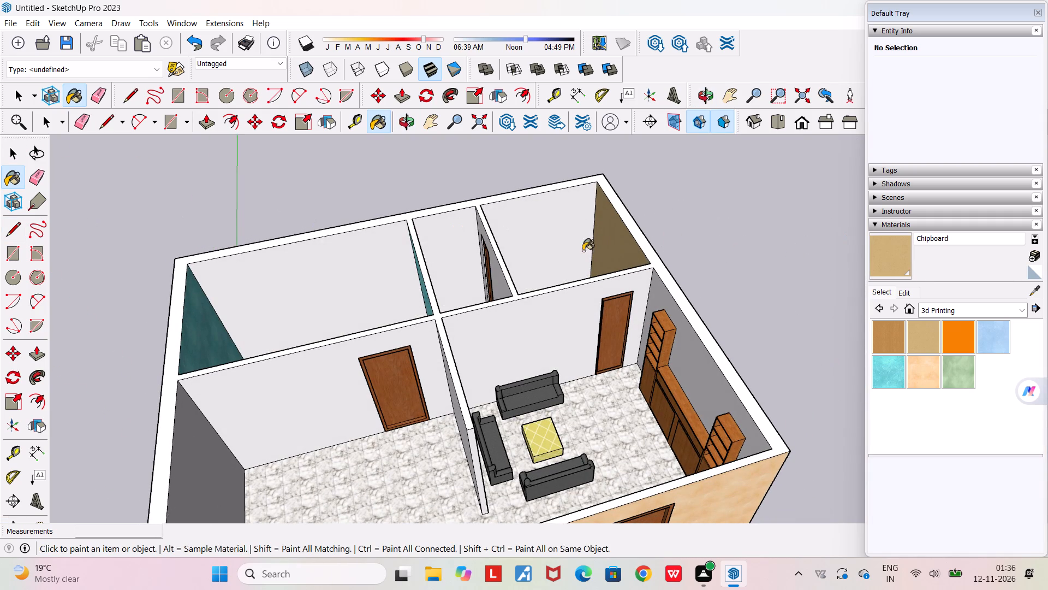
{"action": "left_click", "coordinate": [518, 234]}
{"action": "middle_click_drag", "start_coordinate": [559, 286], "coordinate": [27, 264]}
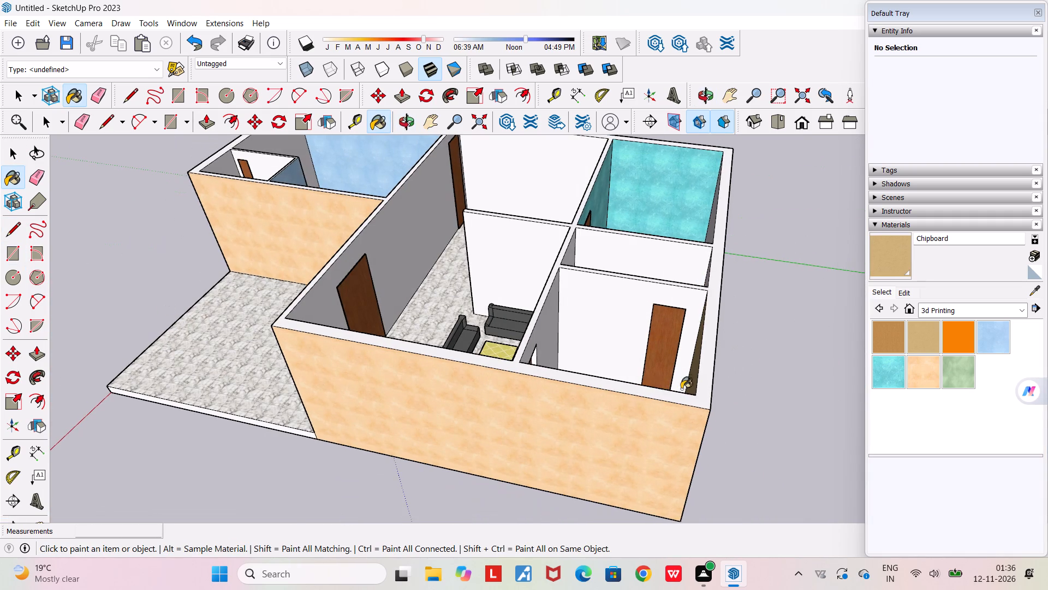
{"action": "left_click", "coordinate": [595, 300]}
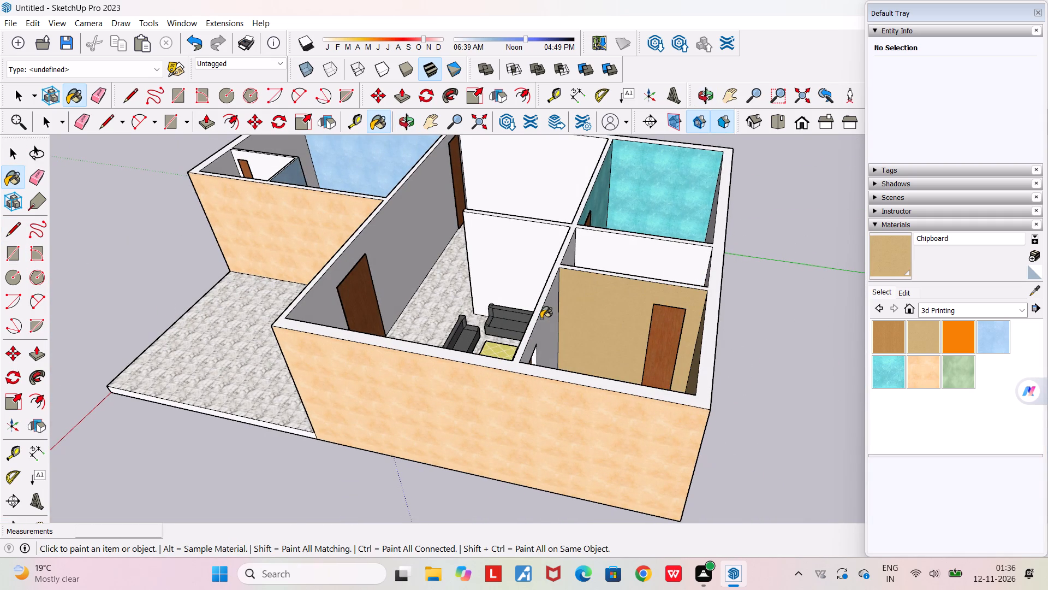
{"action": "left_click", "coordinate": [541, 318]}
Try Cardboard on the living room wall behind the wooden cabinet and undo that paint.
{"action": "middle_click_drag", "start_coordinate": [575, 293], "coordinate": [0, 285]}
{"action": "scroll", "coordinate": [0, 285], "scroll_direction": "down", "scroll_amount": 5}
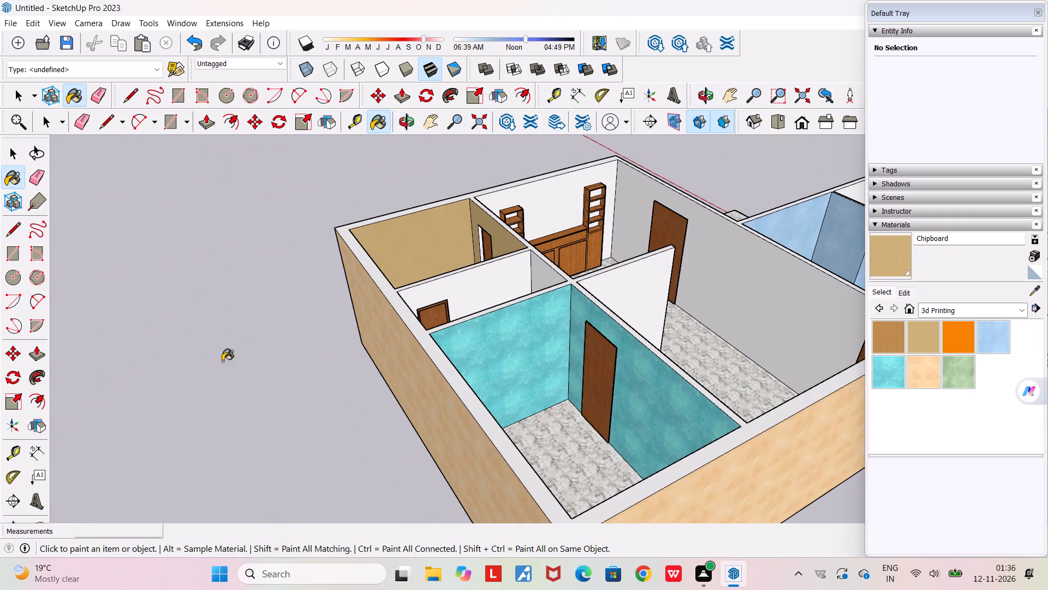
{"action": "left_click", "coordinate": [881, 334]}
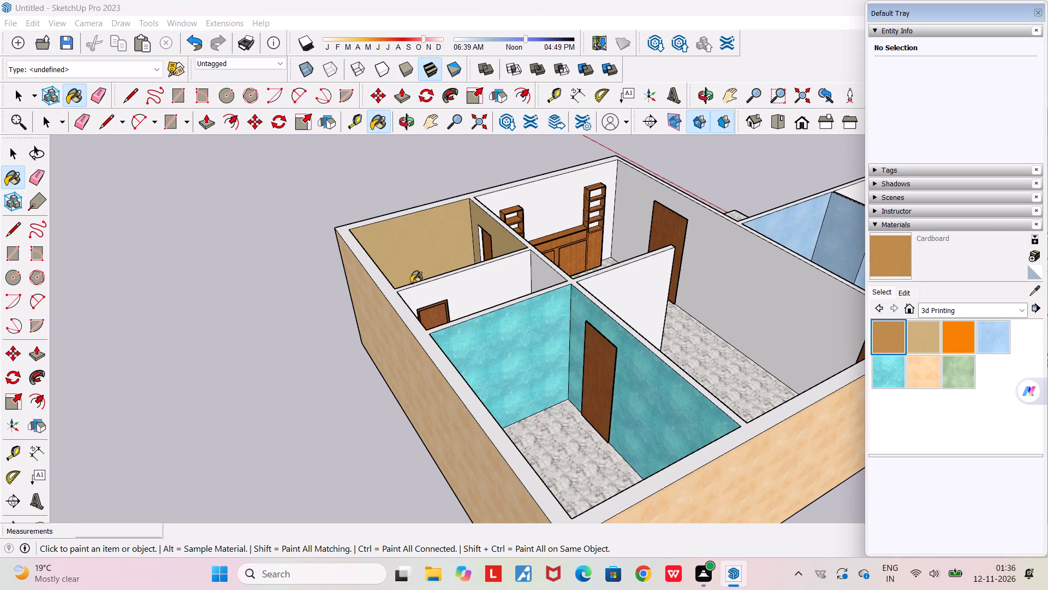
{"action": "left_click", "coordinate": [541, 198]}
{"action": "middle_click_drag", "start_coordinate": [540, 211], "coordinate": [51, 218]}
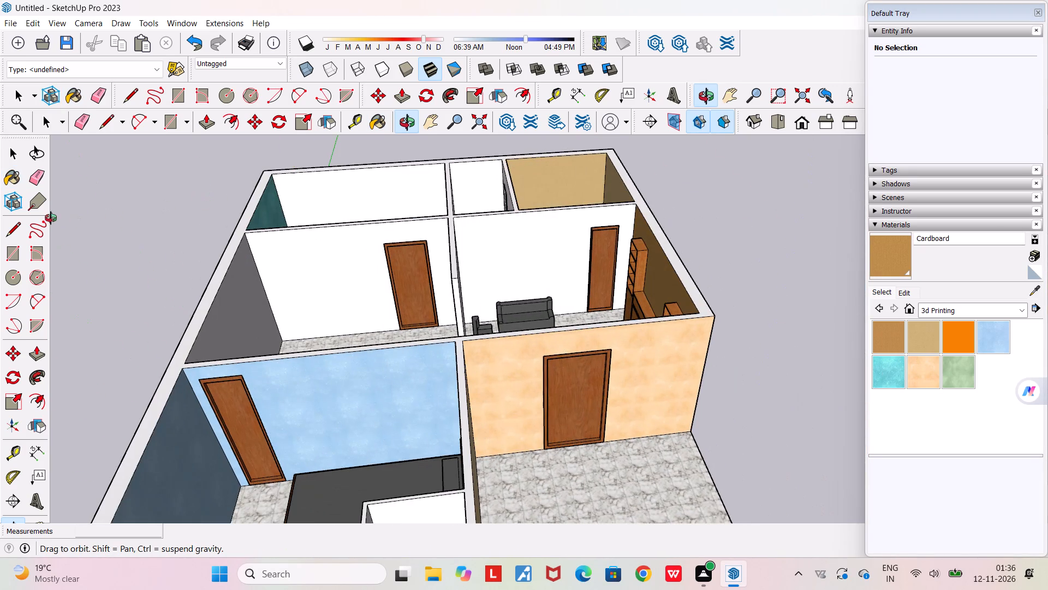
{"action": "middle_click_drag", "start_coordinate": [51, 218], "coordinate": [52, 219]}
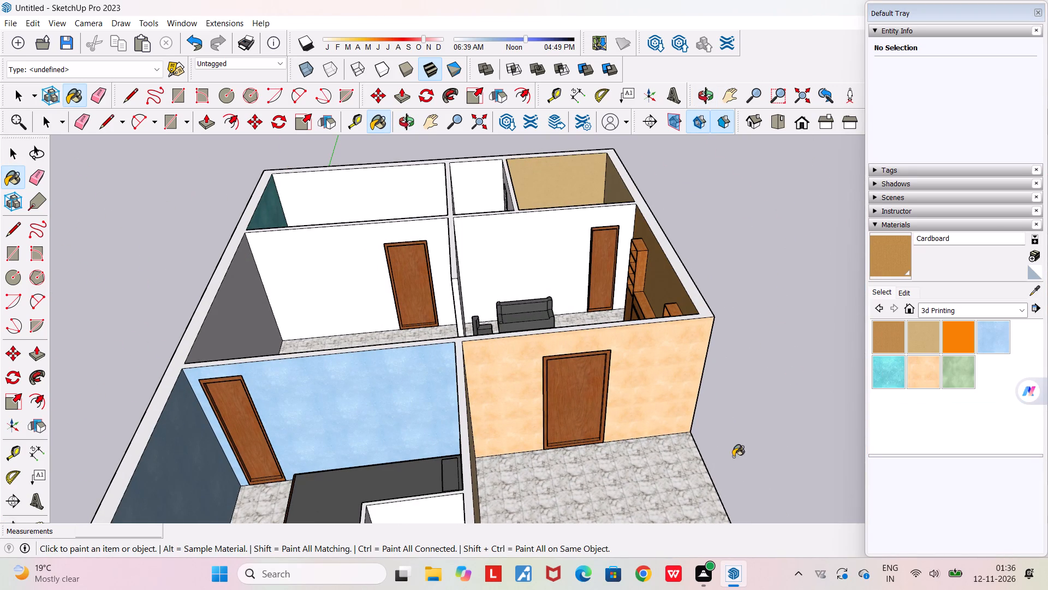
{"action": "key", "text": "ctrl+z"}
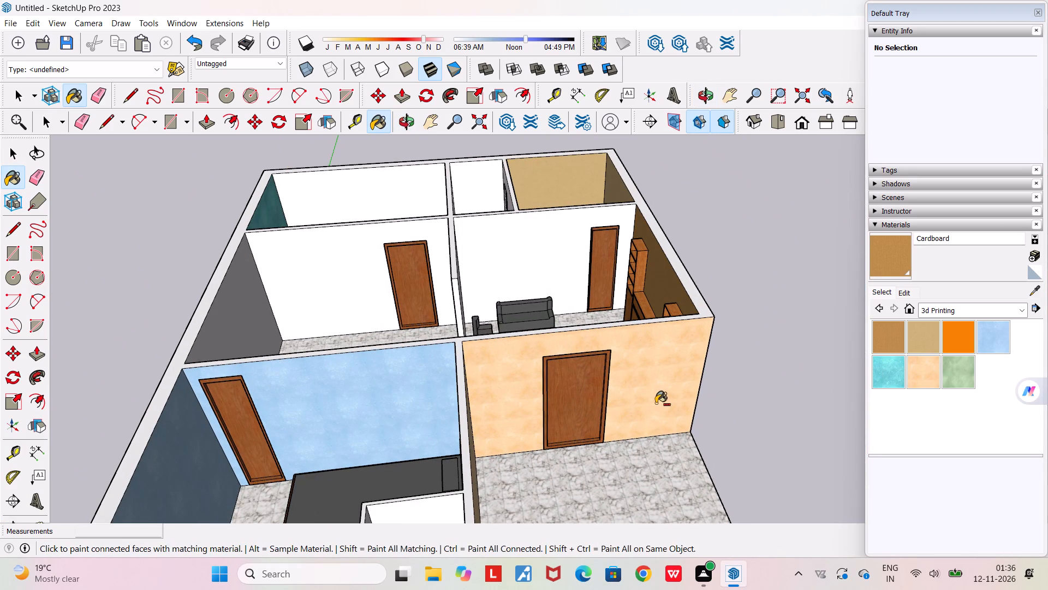
Paint the living room's cabinet wall, the adjoining door wall behind the sofa and the short partition's sofa side with Wax 02.
{"action": "scroll", "coordinate": [492, 395], "scroll_direction": "down", "scroll_amount": 10}
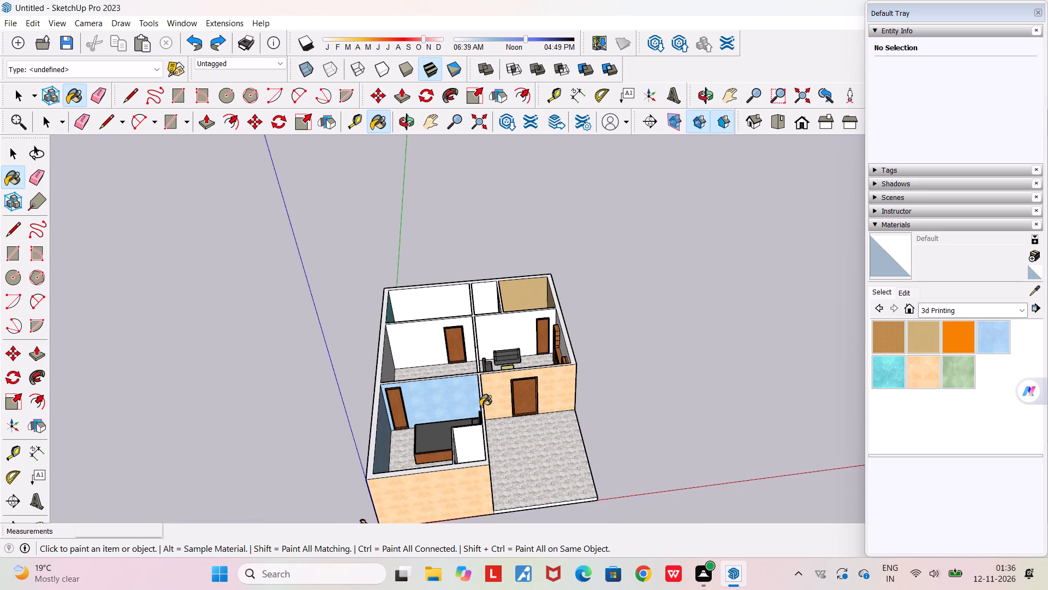
{"action": "scroll", "coordinate": [539, 334], "scroll_direction": "up", "scroll_amount": 1}
{"action": "middle_click_drag", "start_coordinate": [540, 334], "coordinate": [680, 321]}
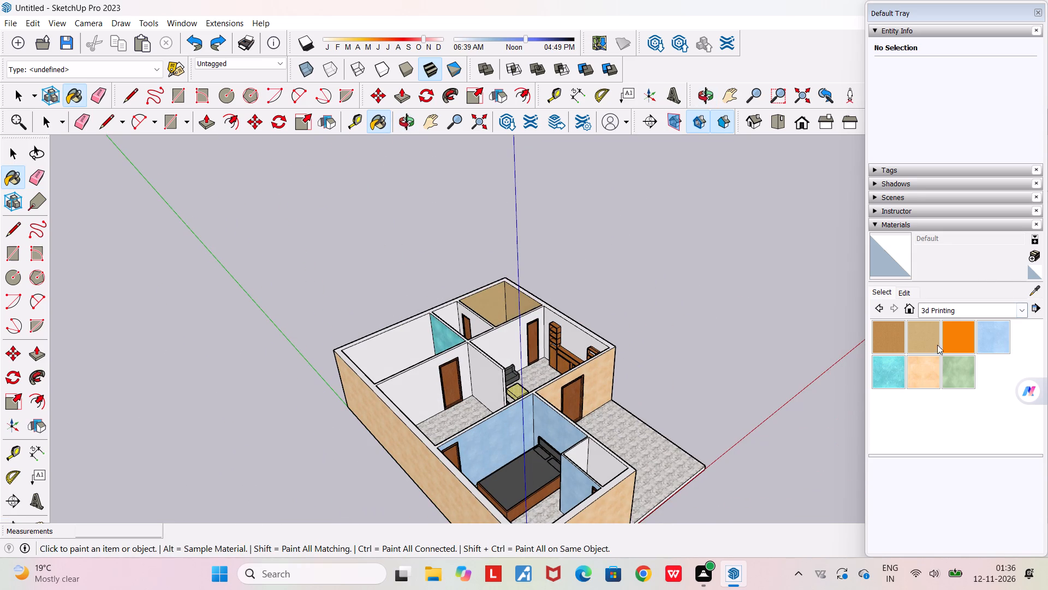
{"action": "left_click", "coordinate": [956, 370]}
{"action": "scroll", "coordinate": [560, 345], "scroll_direction": "up", "scroll_amount": 4}
{"action": "left_click", "coordinate": [584, 331]}
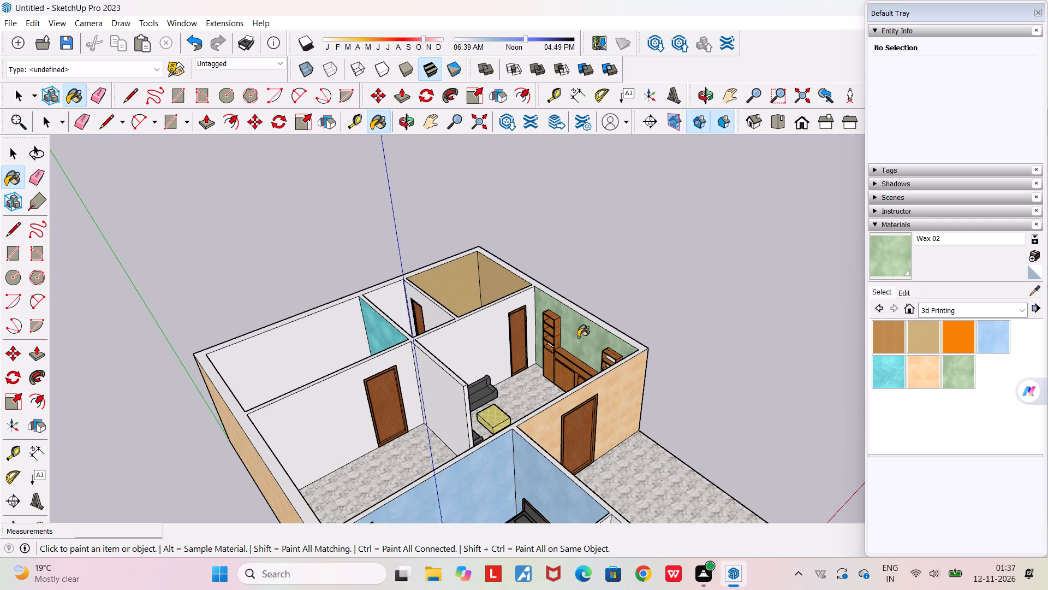
{"action": "key", "text": "Return"}
{"action": "left_click", "coordinate": [458, 344]}
{"action": "scroll", "coordinate": [458, 352], "scroll_direction": "up", "scroll_amount": 1}
{"action": "middle_click_drag", "start_coordinate": [435, 350], "coordinate": [424, 350]}
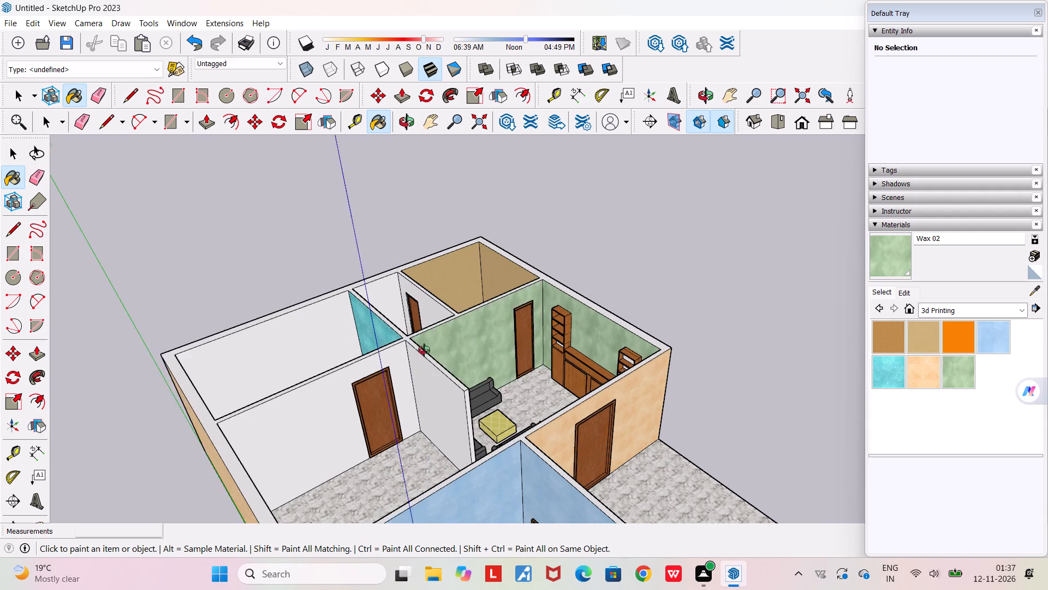
{"action": "middle_click_drag", "start_coordinate": [424, 350], "coordinate": [0, 304]}
{"action": "left_click", "coordinate": [459, 291]}
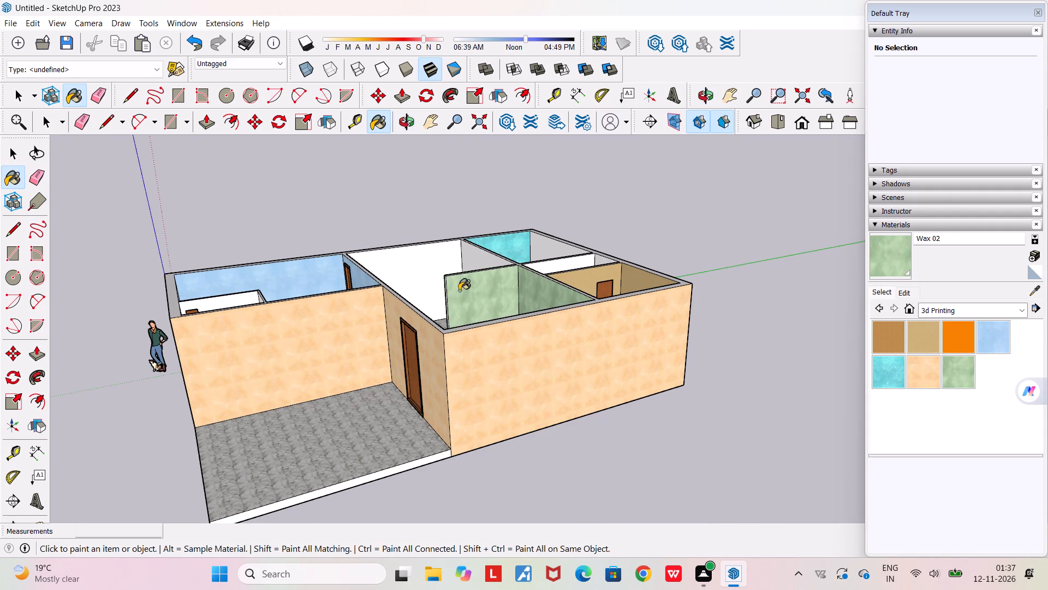
Paint the living room's long wall with two doors and the other side of the short partition with Wax 02.
{"action": "middle_click_drag", "start_coordinate": [460, 287], "coordinate": [1047, 428]}
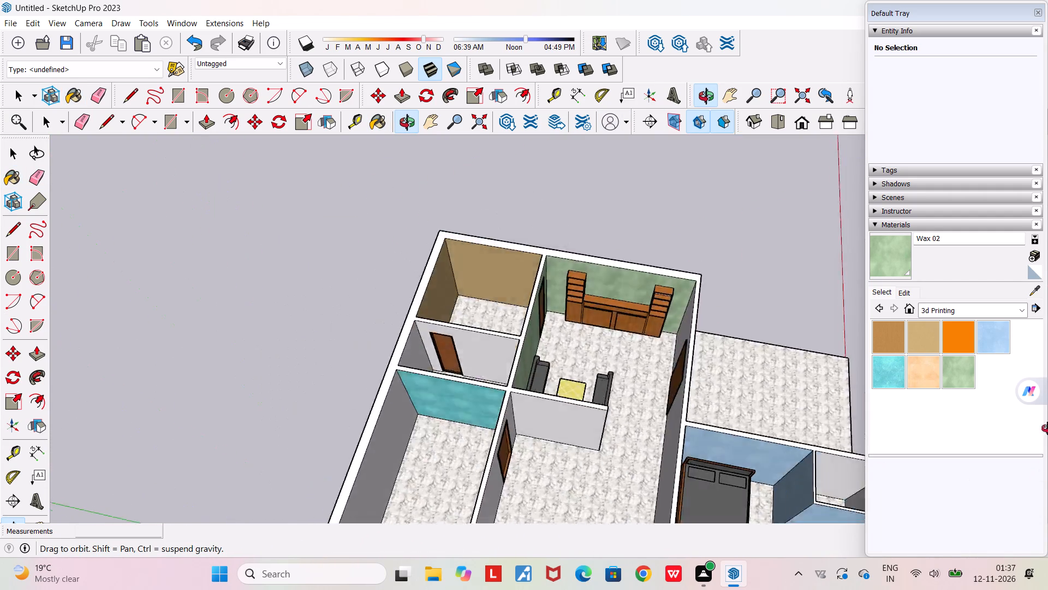
{"action": "middle_click_drag", "start_coordinate": [1047, 428], "coordinate": [1047, 284]}
{"action": "scroll", "coordinate": [178, 221], "scroll_direction": "down", "scroll_amount": 12}
{"action": "middle_click_drag", "start_coordinate": [270, 339], "coordinate": [301, 349]}
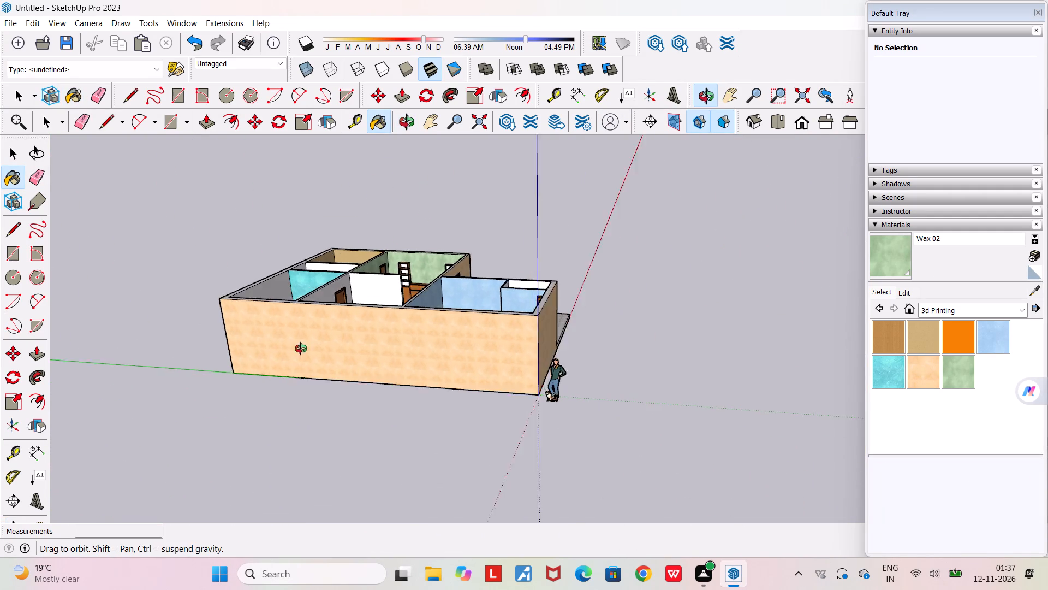
{"action": "middle_click_drag", "start_coordinate": [301, 349], "coordinate": [567, 385]}
{"action": "left_click", "coordinate": [558, 361]}
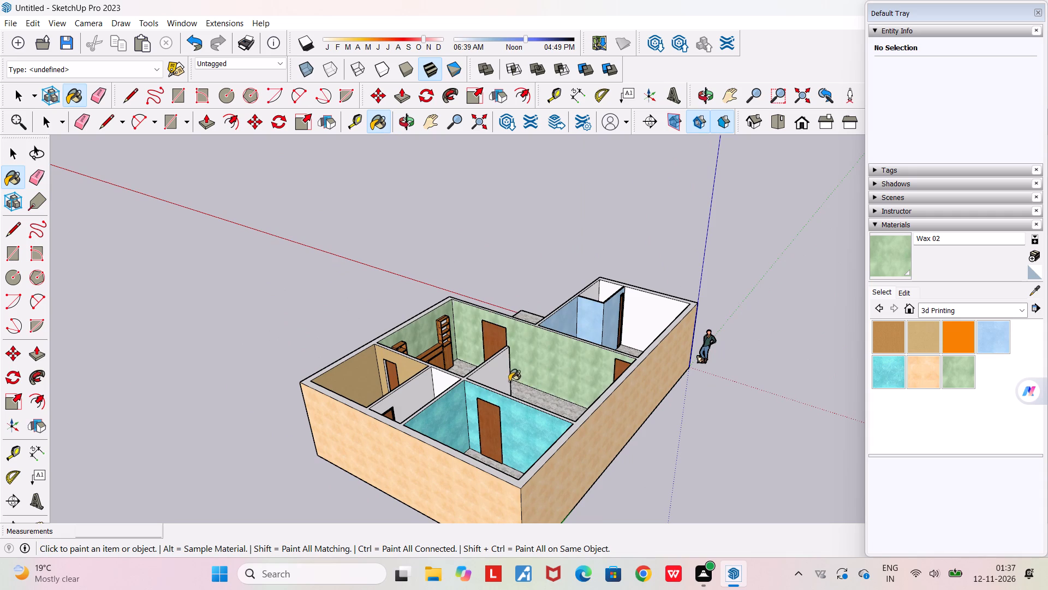
{"action": "left_click", "coordinate": [505, 376]}
Paint the hall's wall shared with the turquoise room and its outer end wall with Wax 02.
{"action": "middle_click_drag", "start_coordinate": [499, 380], "coordinate": [0, 408]}
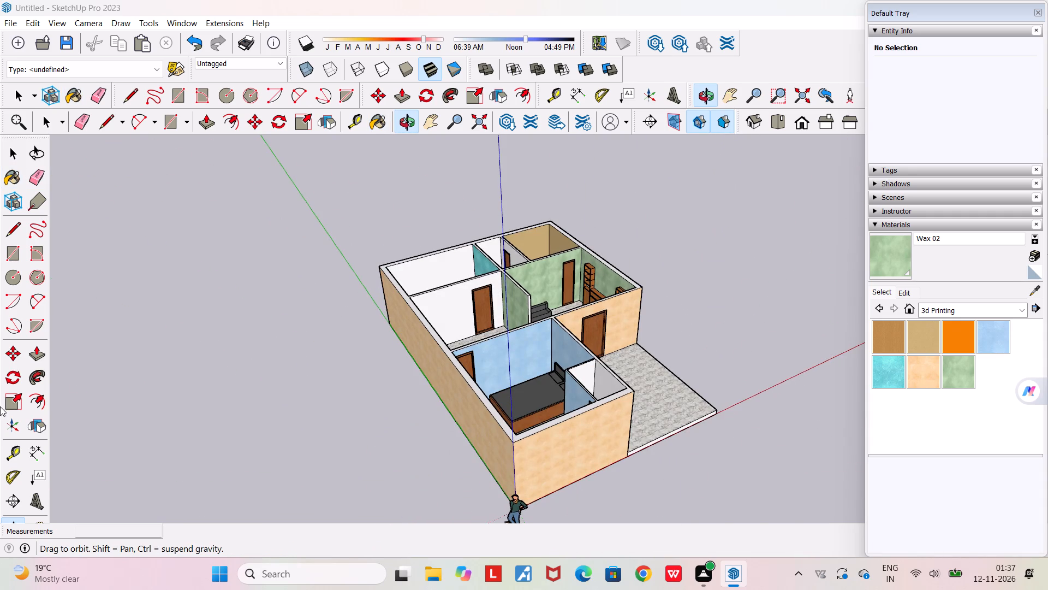
{"action": "middle_click_drag", "start_coordinate": [423, 318], "coordinate": [3, 299]}
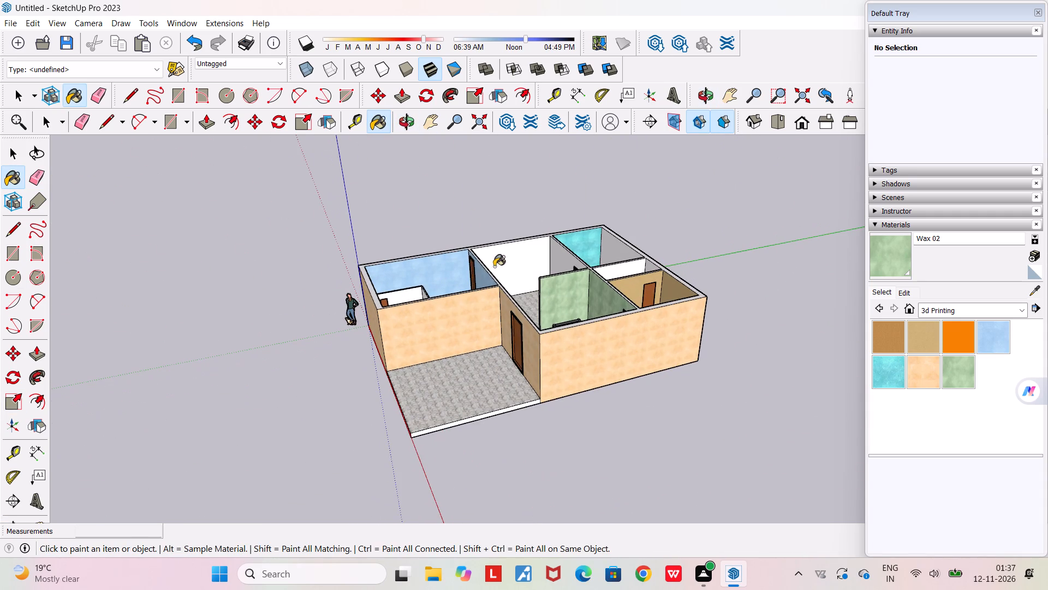
{"action": "scroll", "coordinate": [569, 246], "scroll_direction": "up", "scroll_amount": 4}
{"action": "left_click", "coordinate": [556, 266]}
{"action": "left_click", "coordinate": [464, 246]}
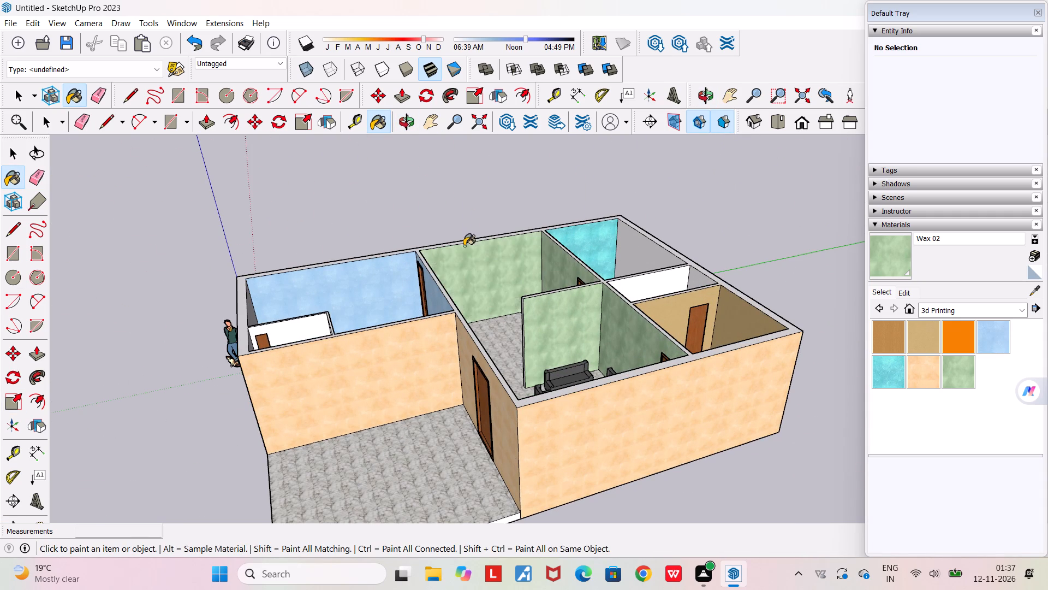
{"action": "middle_click_drag", "start_coordinate": [462, 257], "coordinate": [60, 213]}
{"action": "scroll", "coordinate": [60, 213], "scroll_direction": "down", "scroll_amount": 3}
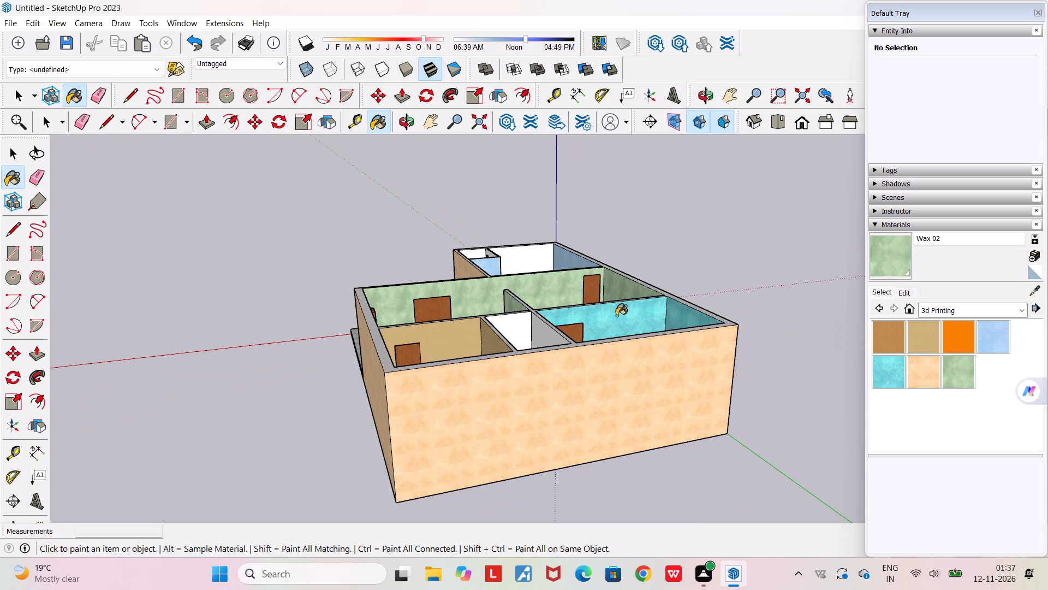
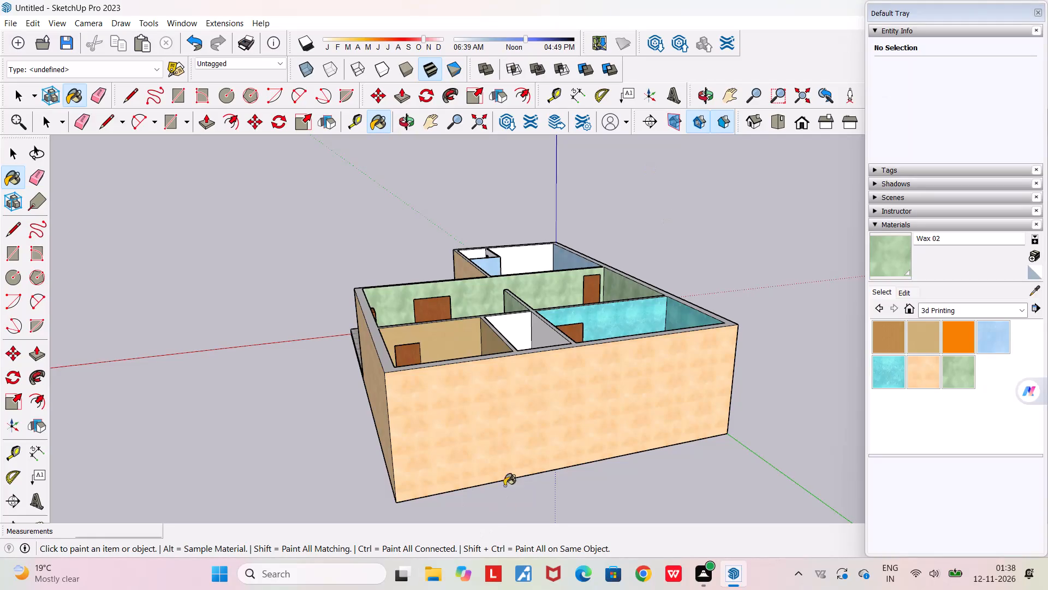
Paint all four inner walls of the narrow room between the chipboard and turquoise rooms with Plastic Red.
{"action": "key", "text": "space"}
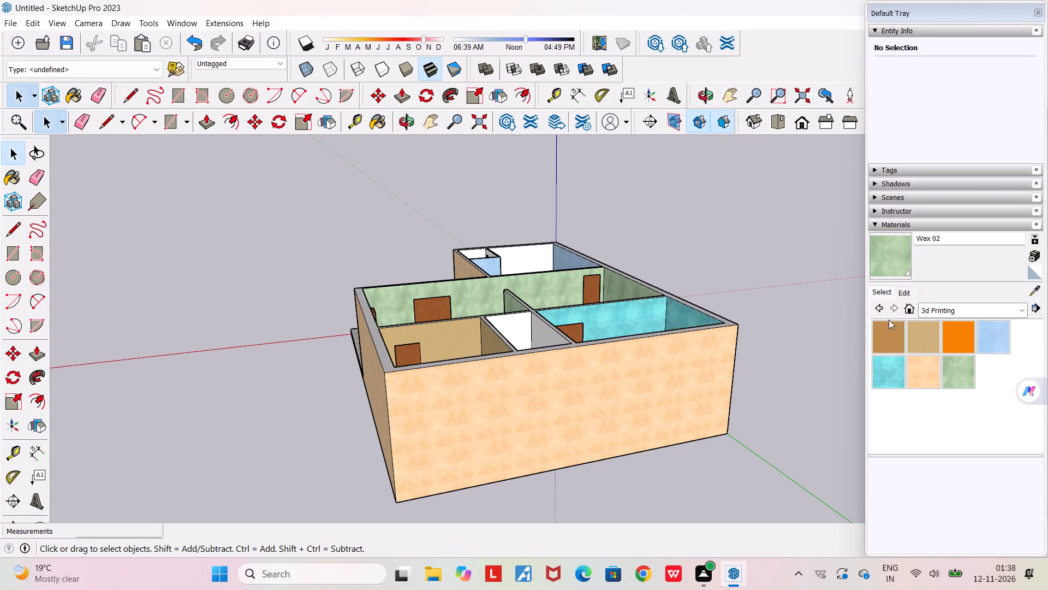
{"action": "left_click", "coordinate": [956, 334]}
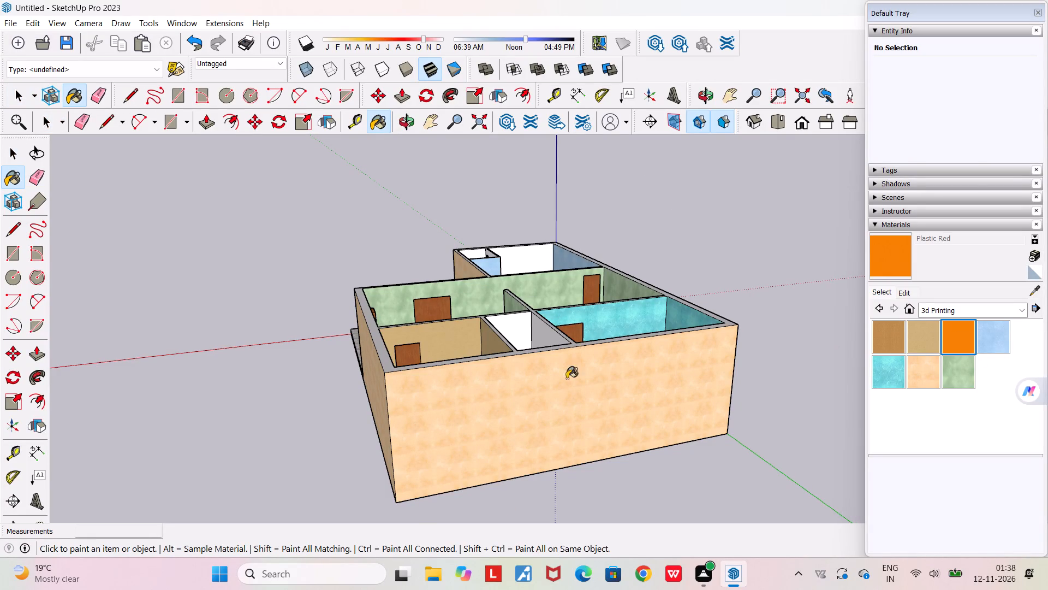
{"action": "middle_click_drag", "start_coordinate": [559, 392], "coordinate": [454, 550]}
{"action": "scroll", "coordinate": [451, 374], "scroll_direction": "up", "scroll_amount": 5}
{"action": "left_click", "coordinate": [448, 402]}
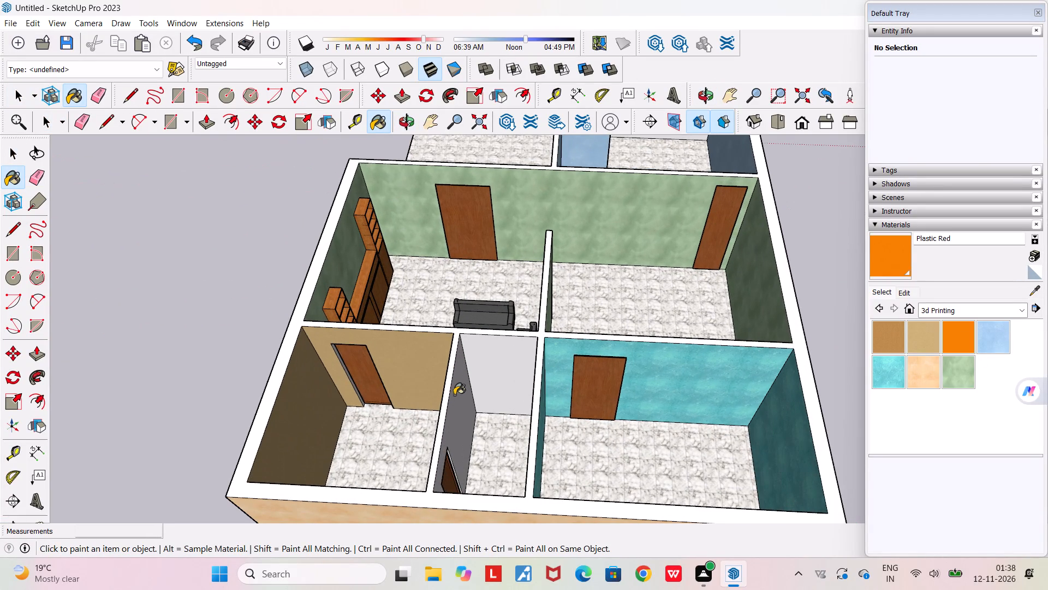
{"action": "left_click", "coordinate": [456, 398]}
{"action": "left_click", "coordinate": [492, 362]}
{"action": "middle_click_drag", "start_coordinate": [508, 415], "coordinate": [779, 321]}
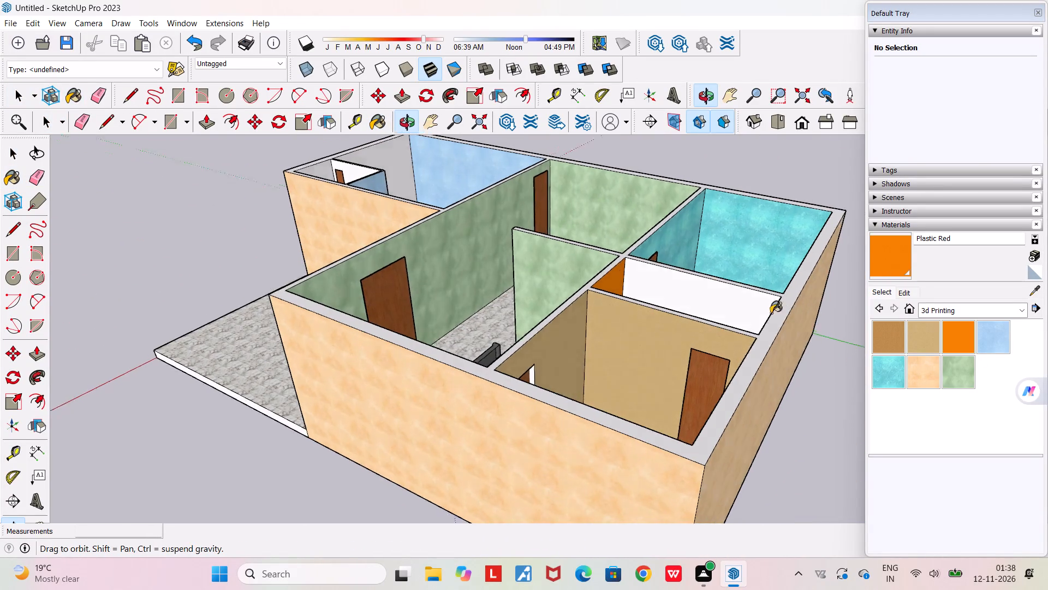
{"action": "left_click", "coordinate": [711, 303]}
{"action": "middle_click_drag", "start_coordinate": [699, 485], "coordinate": [1005, 489]}
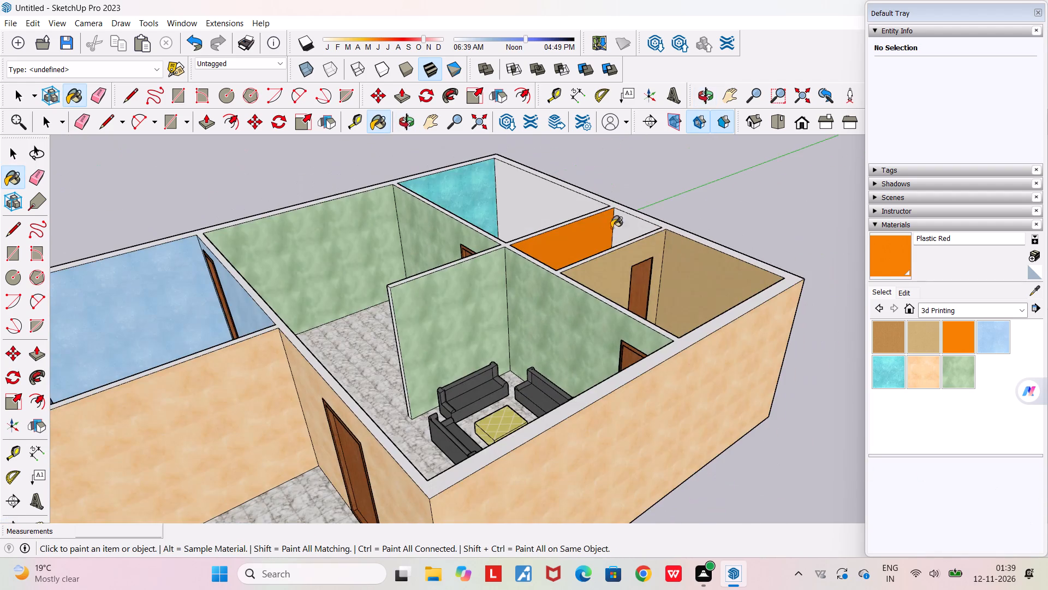
{"action": "scroll", "coordinate": [599, 224], "scroll_direction": "up", "scroll_amount": 6}
{"action": "left_click", "coordinate": [635, 227]}
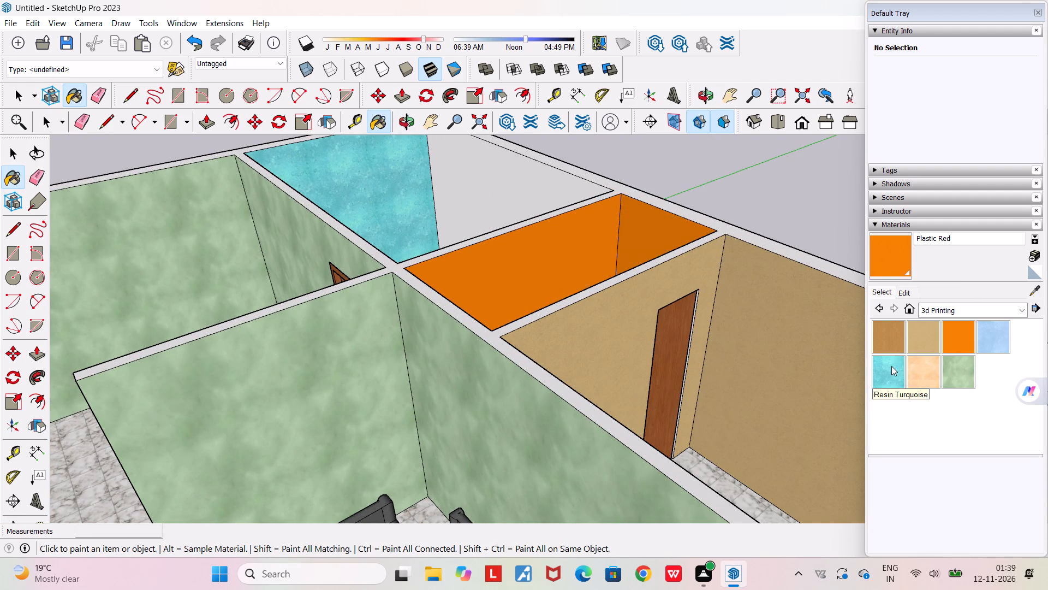
Paint the turquoise room's unpainted outer wall, opposite its door, with Resin Turquoise.
{"action": "left_click", "coordinate": [891, 366]}
{"action": "left_click", "coordinate": [519, 185]}
{"action": "middle_click_drag", "start_coordinate": [475, 300], "coordinate": [4, 445]}
{"action": "scroll", "coordinate": [3, 447], "scroll_direction": "down", "scroll_amount": 4}
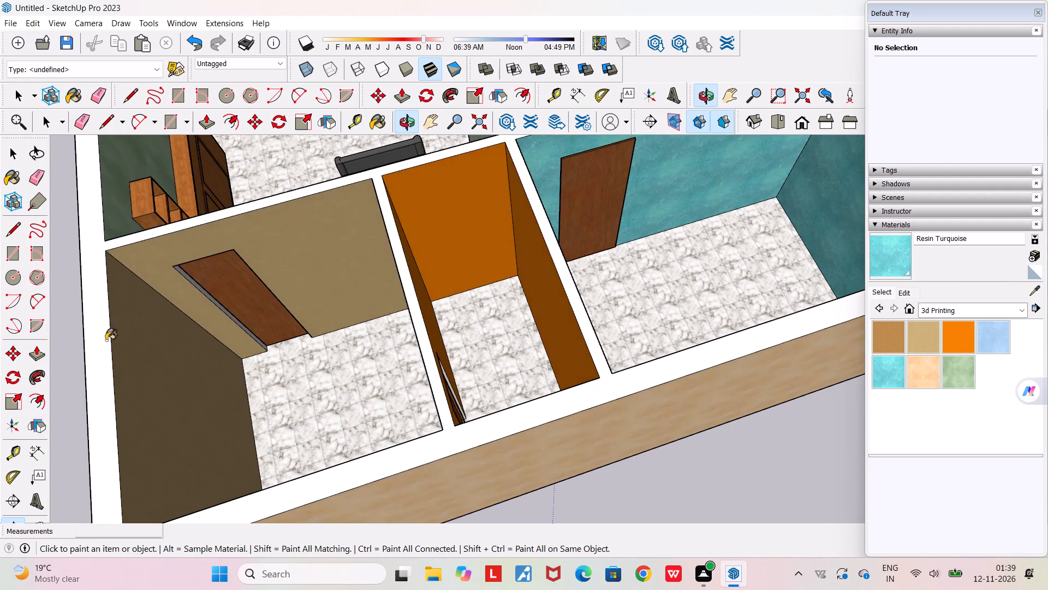
{"action": "middle_click_drag", "start_coordinate": [855, 196], "coordinate": [255, 129]}
{"action": "scroll", "coordinate": [255, 129], "scroll_direction": "down", "scroll_amount": 6}
{"action": "scroll", "coordinate": [415, 200], "scroll_direction": "down", "scroll_amount": 6}
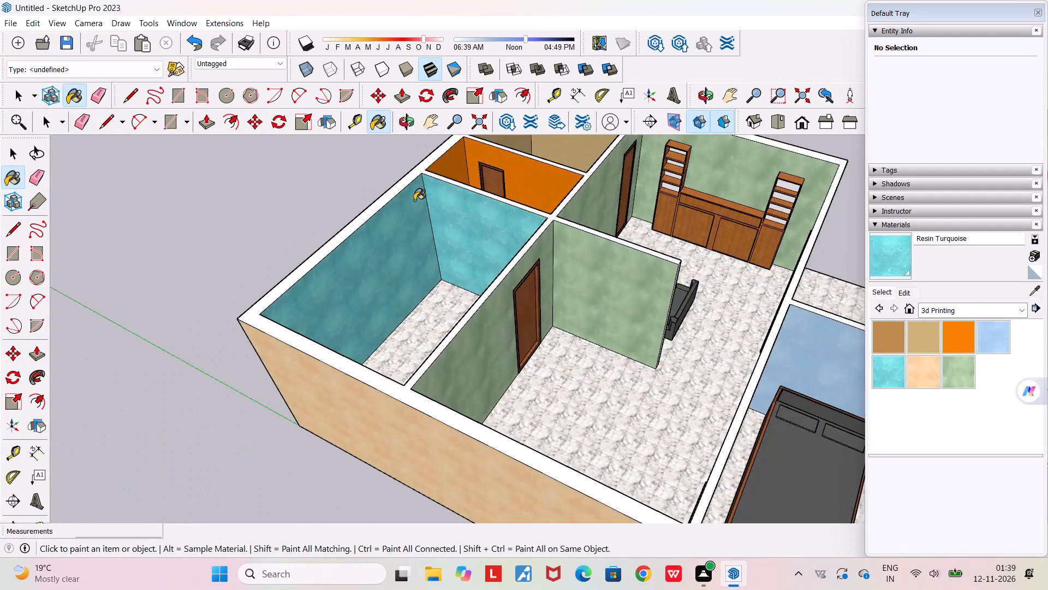
{"action": "scroll", "coordinate": [410, 205], "scroll_direction": "down", "scroll_amount": 11}
Paint all four inner walls of the small enclosed room in the bedroom corner with Plastic Red.
{"action": "middle_click_drag", "start_coordinate": [553, 292], "coordinate": [766, 365]}
{"action": "scroll", "coordinate": [603, 246], "scroll_direction": "up", "scroll_amount": 6}
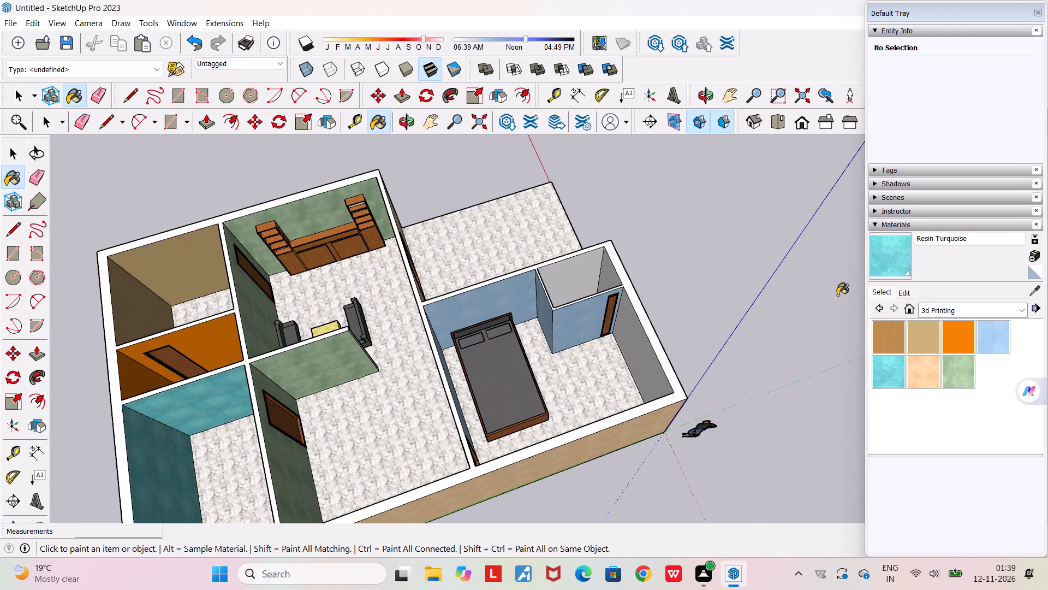
{"action": "scroll", "coordinate": [926, 337], "scroll_direction": "up", "scroll_amount": 4}
{"action": "left_click", "coordinate": [964, 332]}
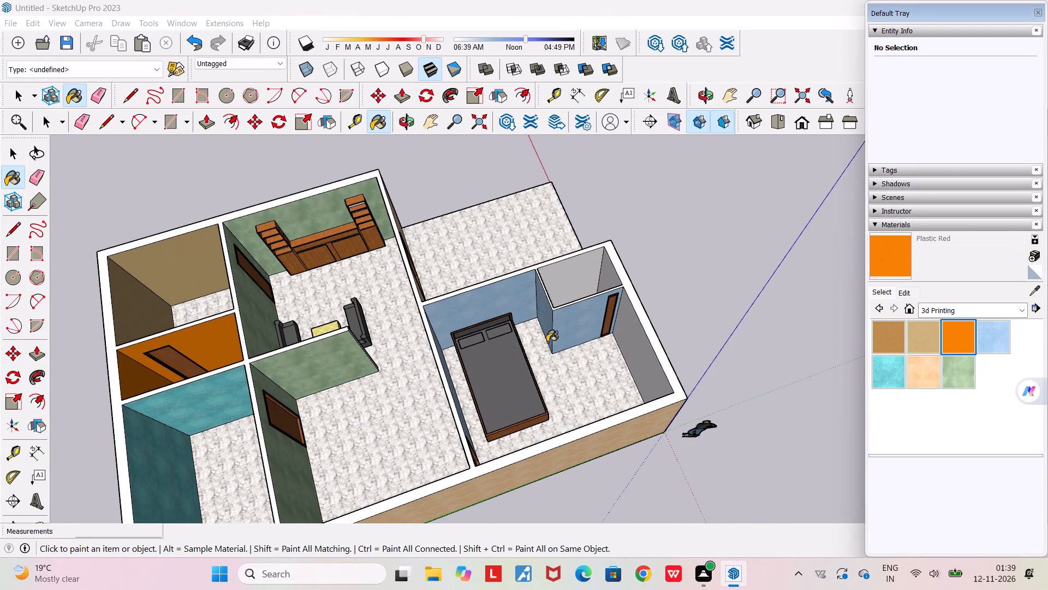
{"action": "scroll", "coordinate": [547, 341], "scroll_direction": "up", "scroll_amount": 5}
{"action": "left_click", "coordinate": [562, 246]}
{"action": "left_click", "coordinate": [651, 250]}
{"action": "middle_click_drag", "start_coordinate": [632, 267], "coordinate": [140, 304]}
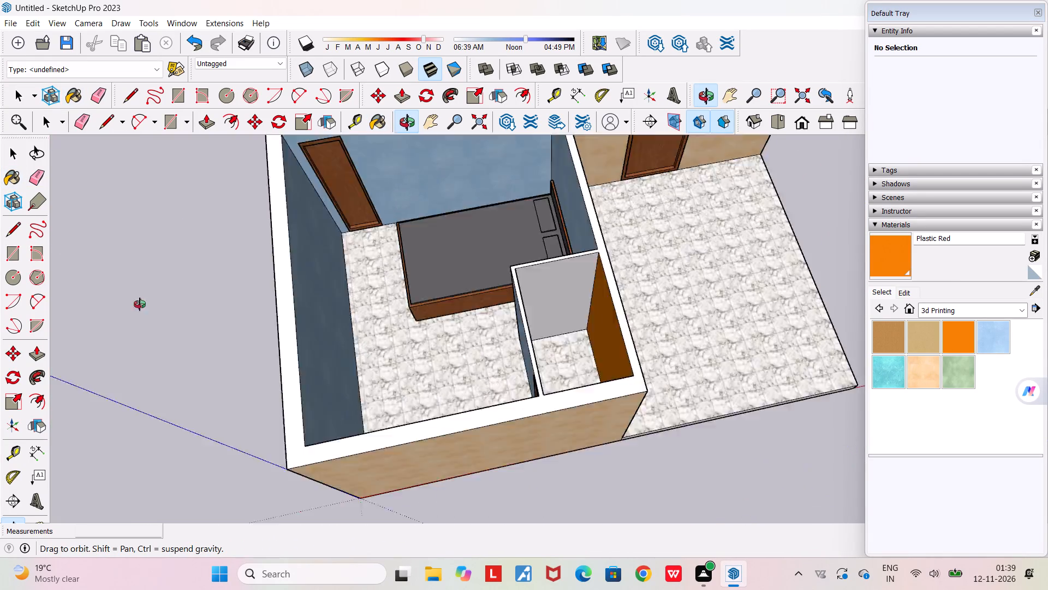
{"action": "middle_click_drag", "start_coordinate": [140, 304], "coordinate": [3, 327]}
{"action": "scroll", "coordinate": [516, 331], "scroll_direction": "up", "scroll_amount": 4}
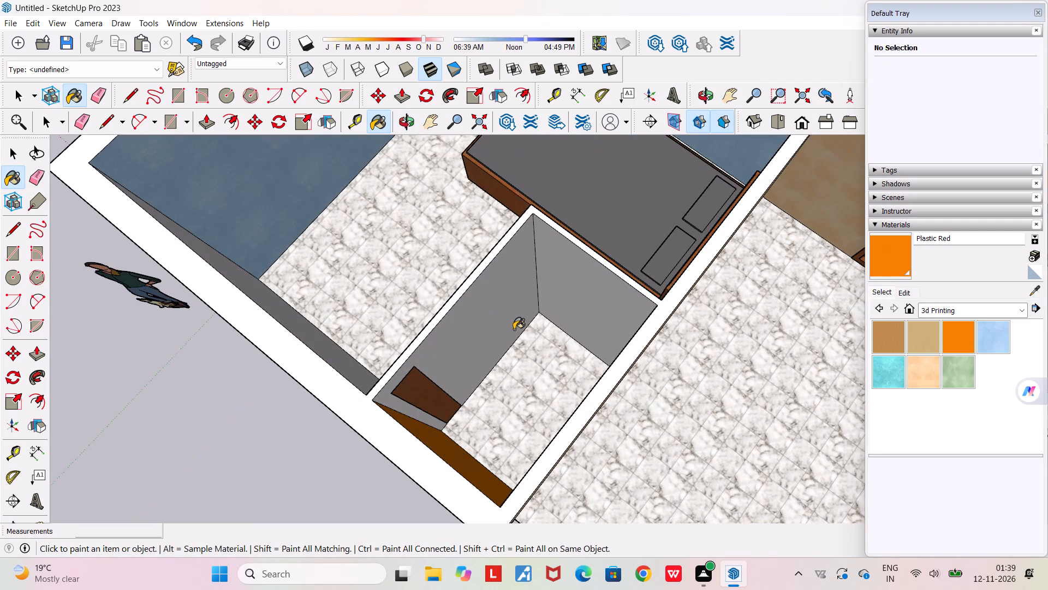
{"action": "left_click", "coordinate": [492, 305]}
{"action": "left_click", "coordinate": [577, 301]}
{"action": "scroll", "coordinate": [564, 339], "scroll_direction": "down", "scroll_amount": 11}
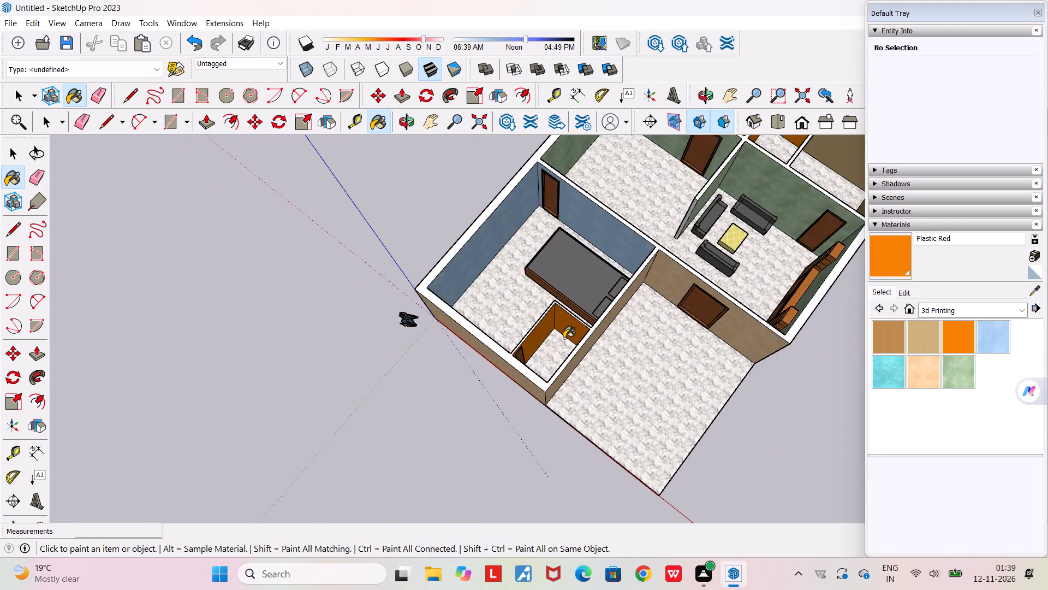
{"action": "scroll", "coordinate": [564, 338], "scroll_direction": "down", "scroll_amount": 8}
{"action": "middle_click_drag", "start_coordinate": [567, 375], "coordinate": [814, 165]}
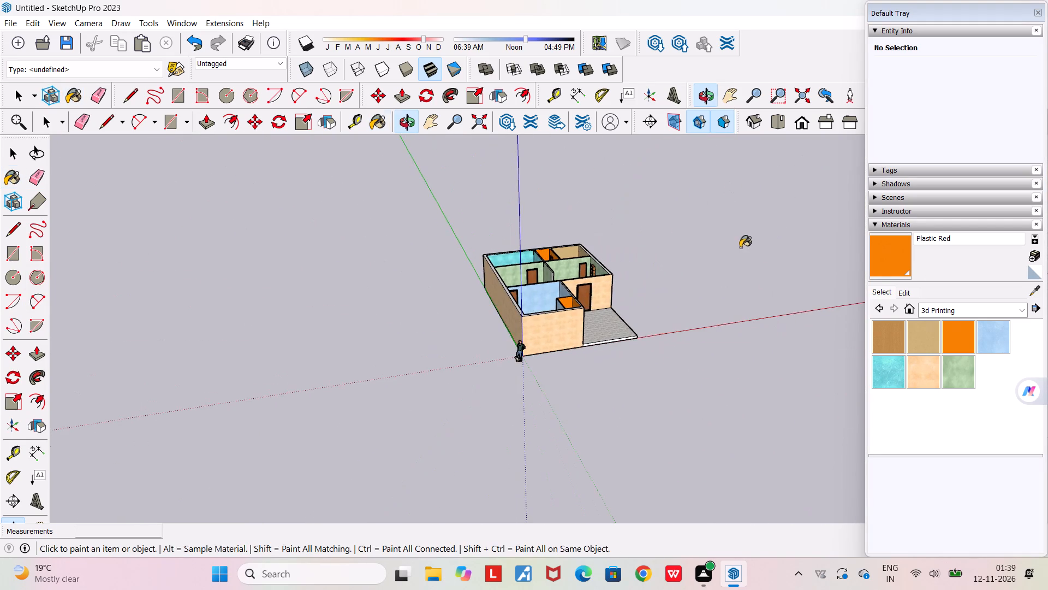
{"action": "scroll", "coordinate": [740, 247], "scroll_direction": "up", "scroll_amount": 5}
{"action": "key", "text": "space"}
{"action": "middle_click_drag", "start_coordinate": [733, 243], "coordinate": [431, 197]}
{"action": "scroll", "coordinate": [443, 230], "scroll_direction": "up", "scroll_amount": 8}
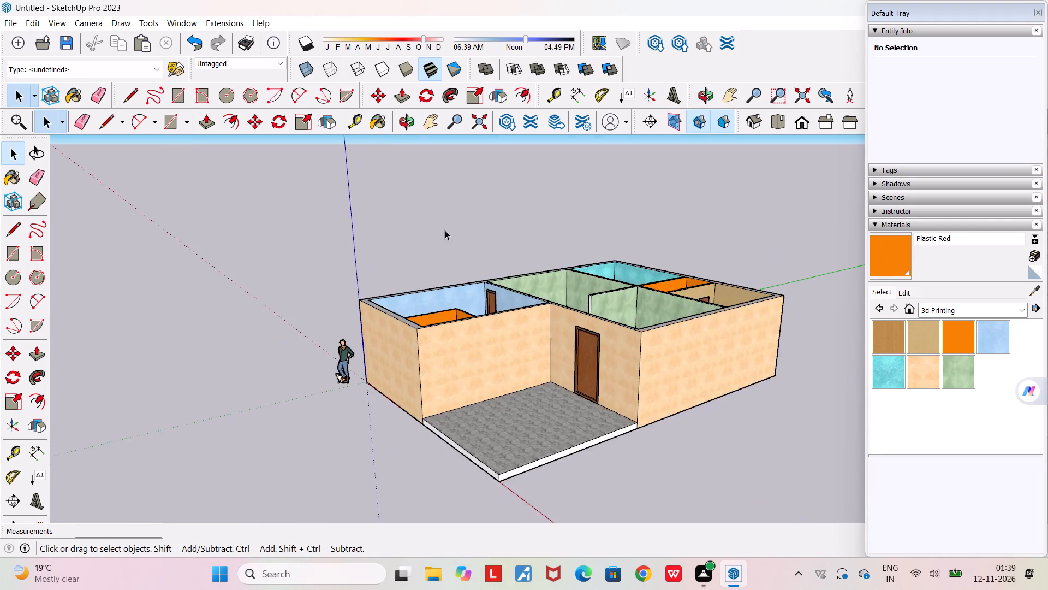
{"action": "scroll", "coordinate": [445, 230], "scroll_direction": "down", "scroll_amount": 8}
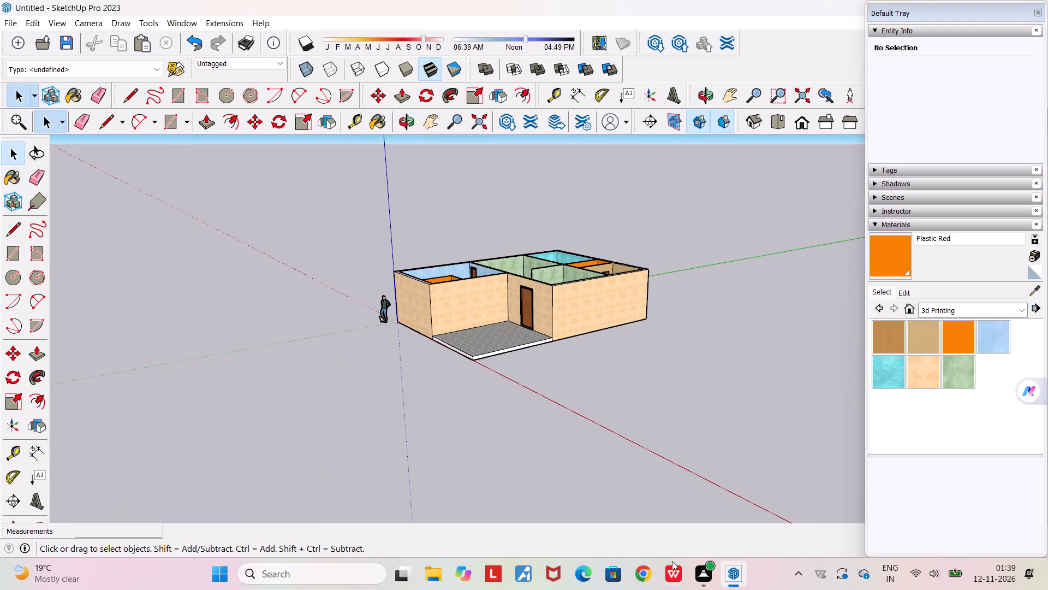
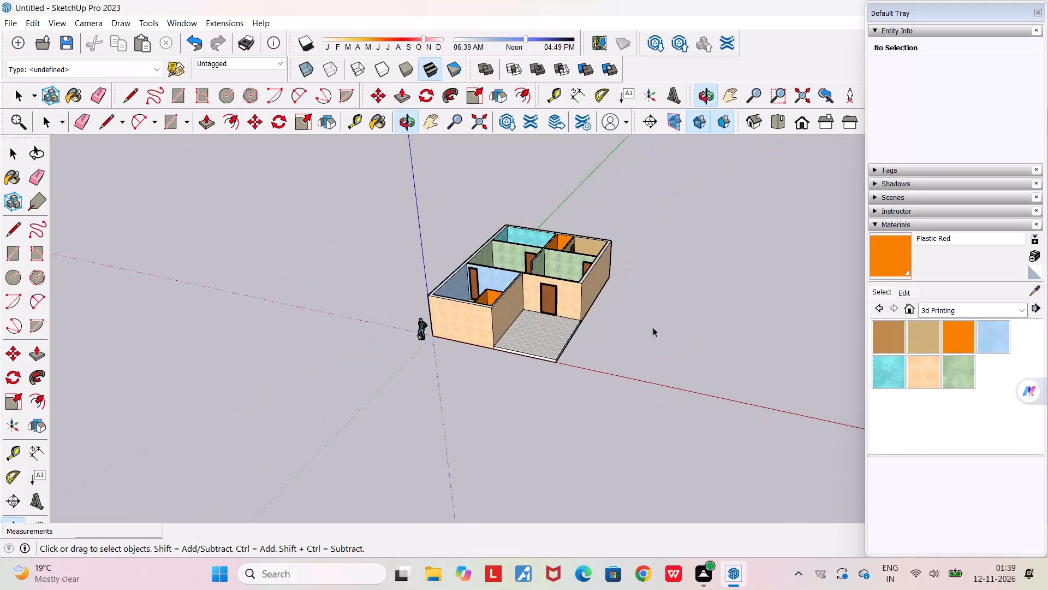
Select the paved patio floor face in front of the house's entrance door.
{"action": "scroll", "coordinate": [589, 329], "scroll_direction": "up", "scroll_amount": 1}
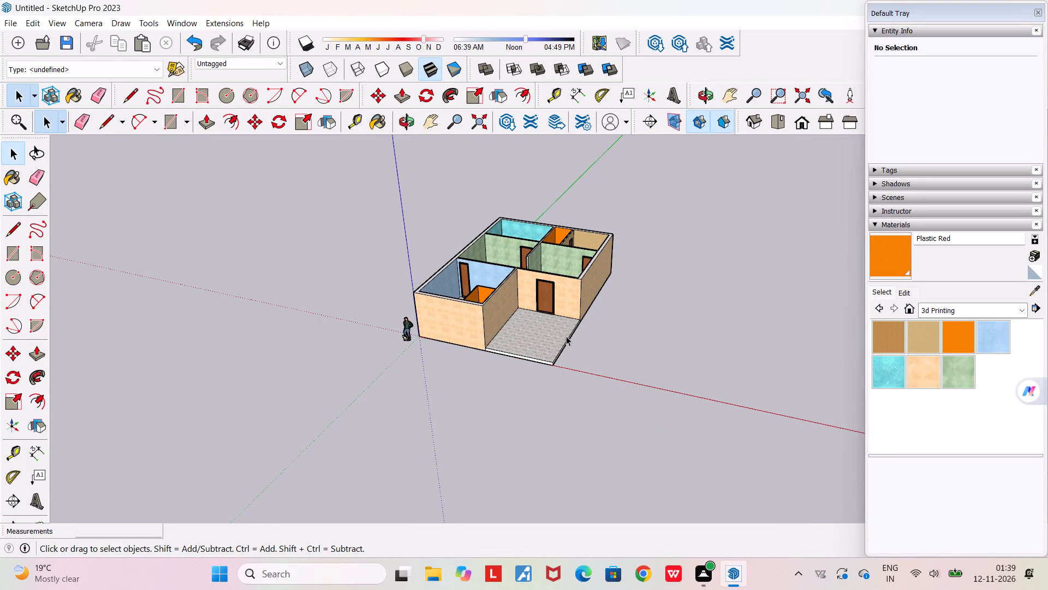
{"action": "left_click", "coordinate": [556, 338]}
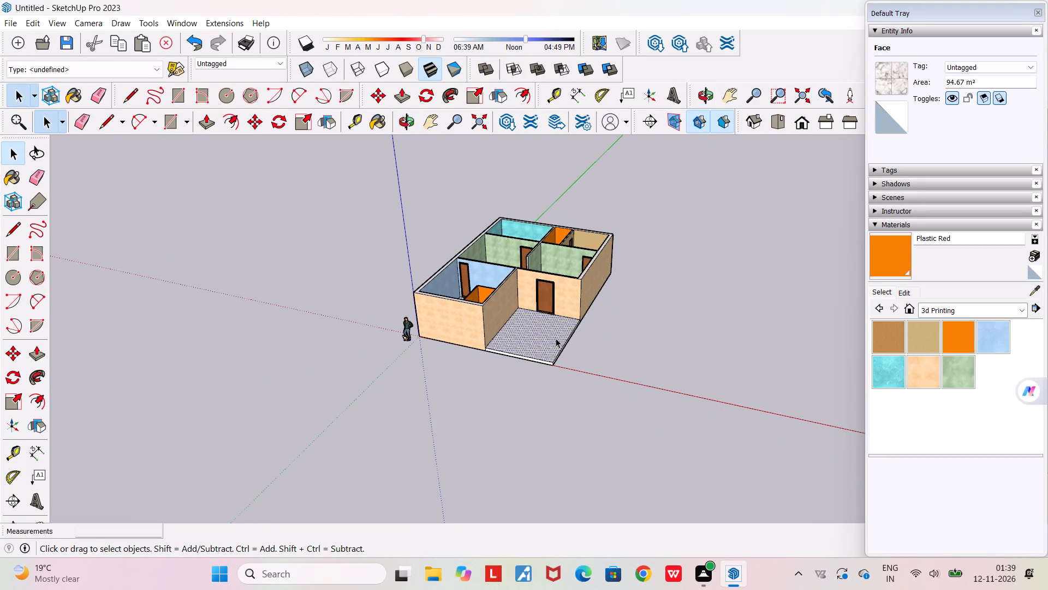
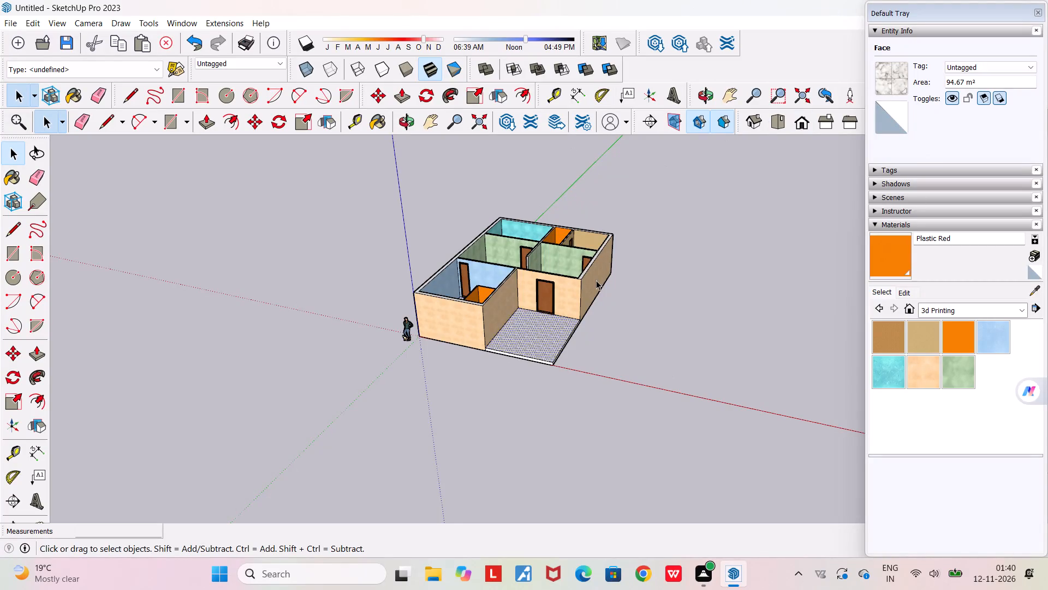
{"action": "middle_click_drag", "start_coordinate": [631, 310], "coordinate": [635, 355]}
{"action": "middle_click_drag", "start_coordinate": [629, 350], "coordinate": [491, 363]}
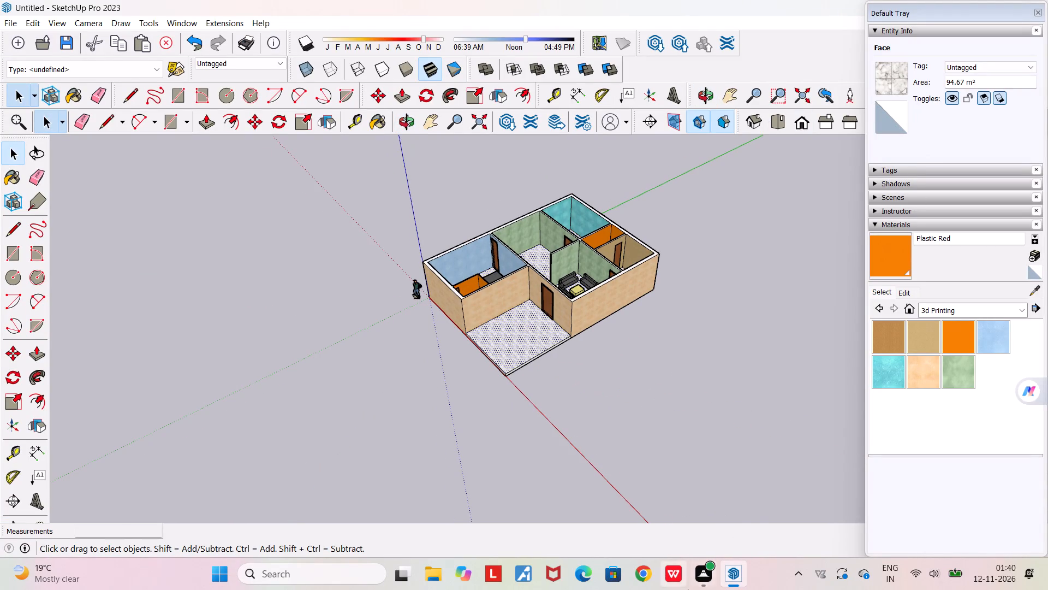
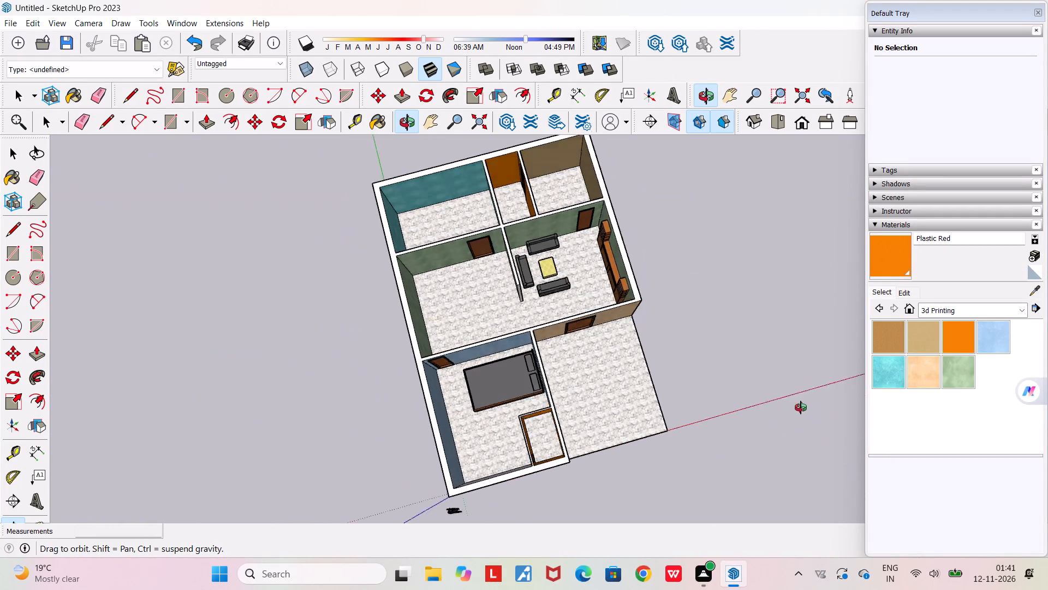
Examine the painted rooms, furniture and front patio of the house from above and from several sides.
{"action": "scroll", "coordinate": [478, 194], "scroll_direction": "up", "scroll_amount": 6}
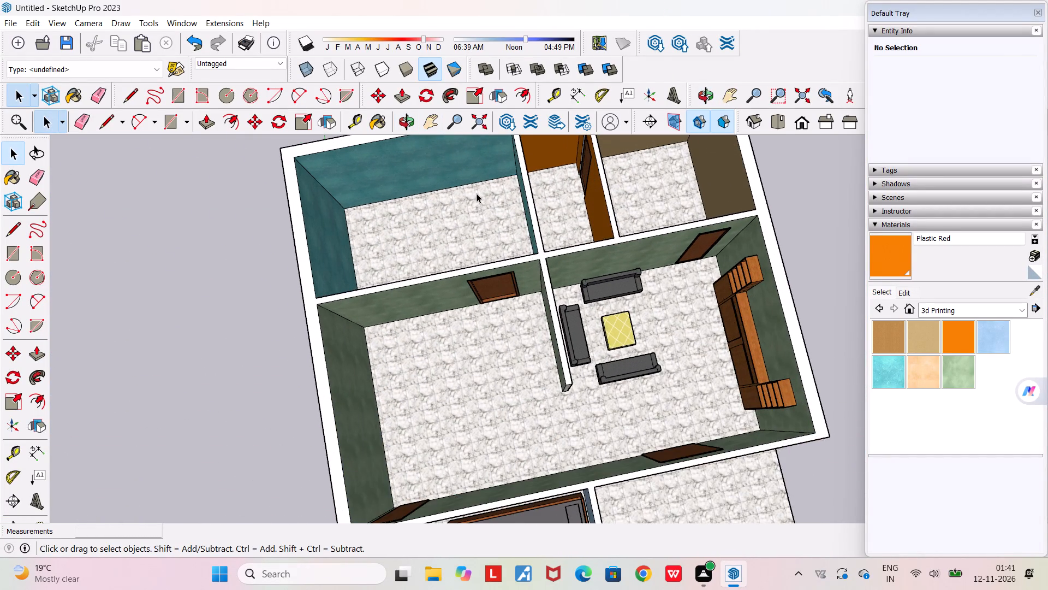
{"action": "scroll", "coordinate": [477, 193], "scroll_direction": "up", "scroll_amount": 1}
{"action": "middle_click_drag", "start_coordinate": [477, 193], "coordinate": [365, 188]}
{"action": "scroll", "coordinate": [365, 188], "scroll_direction": "down", "scroll_amount": 5}
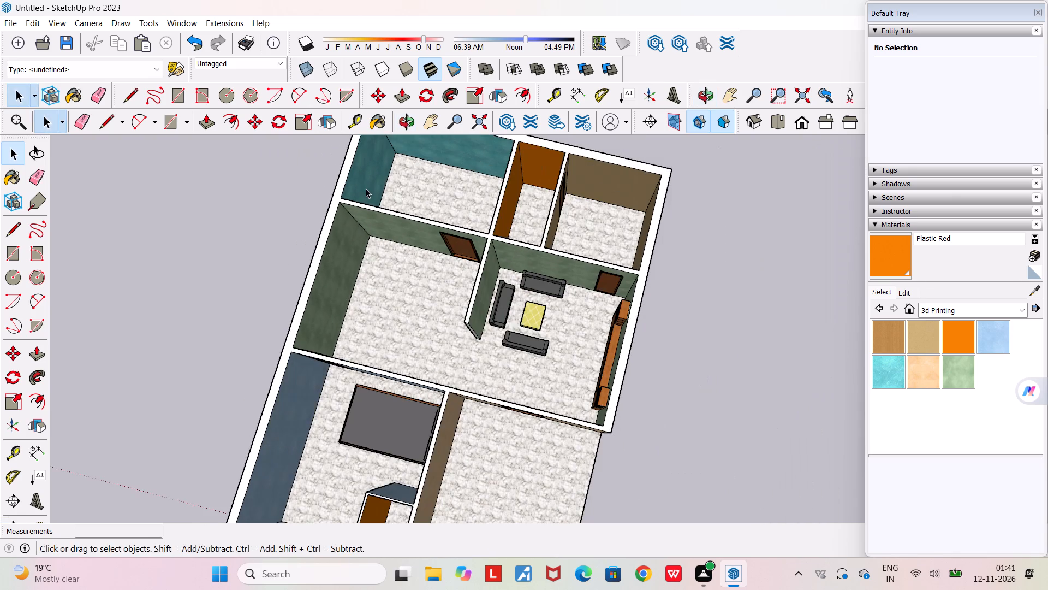
{"action": "middle_click_drag", "start_coordinate": [376, 192], "coordinate": [478, 234]}
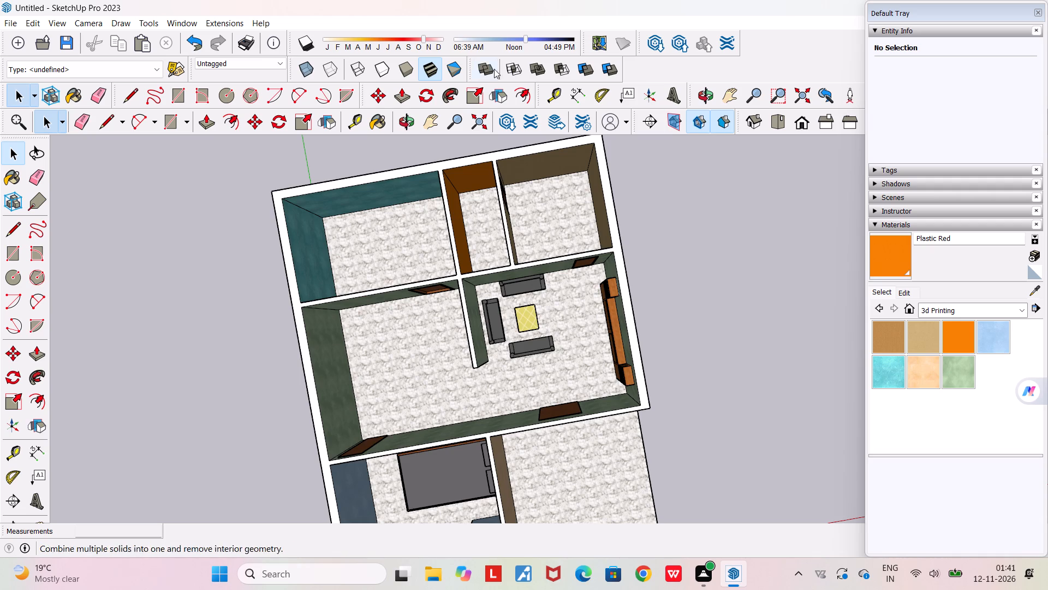
{"action": "middle_click_drag", "start_coordinate": [498, 228], "coordinate": [499, 108]}
{"action": "scroll", "coordinate": [501, 109], "scroll_direction": "down", "scroll_amount": 5}
{"action": "scroll", "coordinate": [518, 267], "scroll_direction": "down", "scroll_amount": 2}
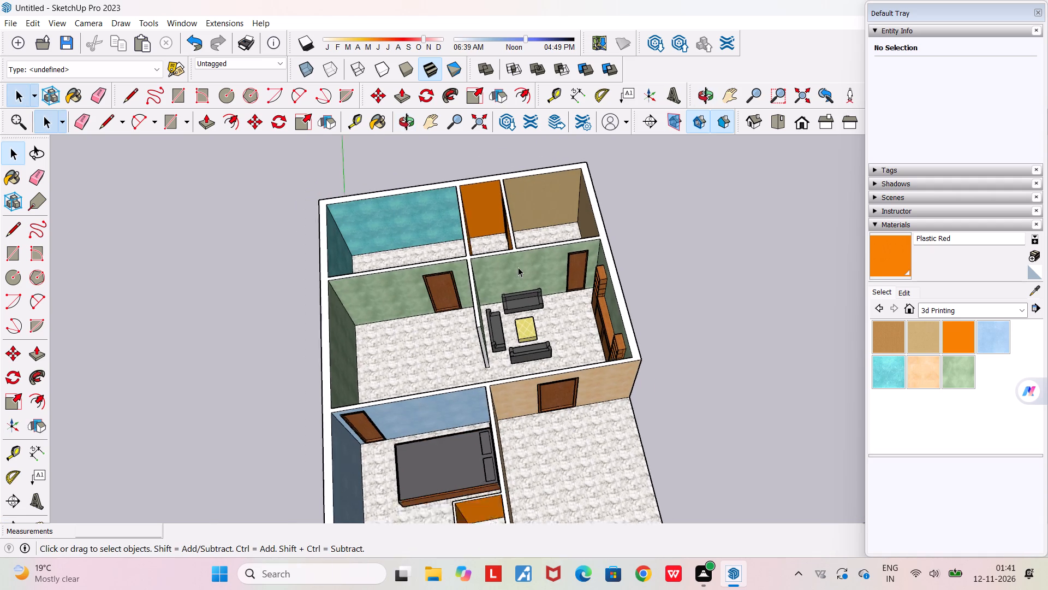
{"action": "scroll", "coordinate": [518, 267], "scroll_direction": "down", "scroll_amount": 5}
{"action": "middle_click_drag", "start_coordinate": [507, 297], "coordinate": [707, 272]}
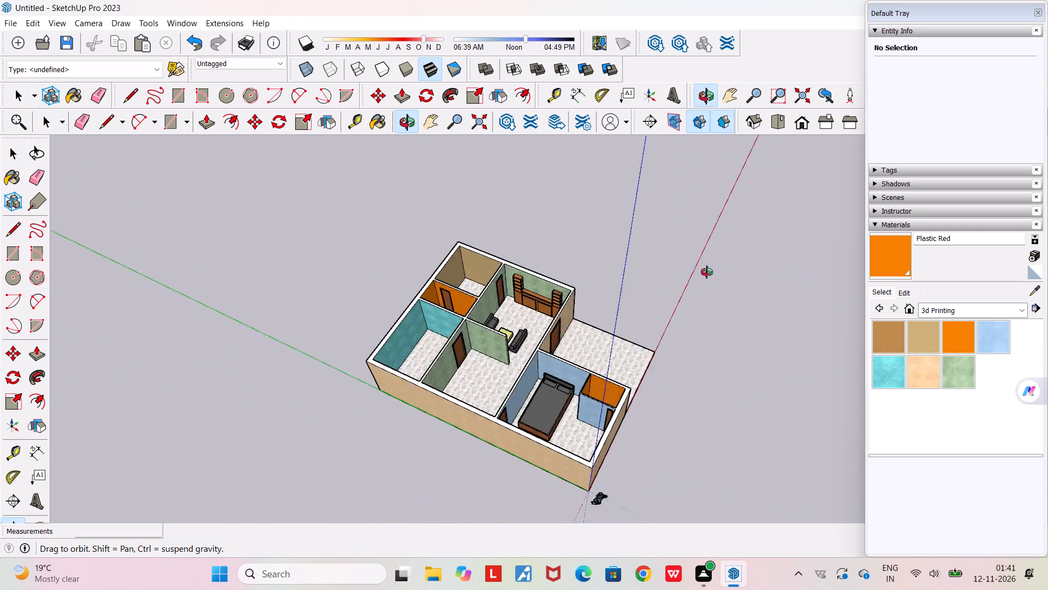
{"action": "middle_click_drag", "start_coordinate": [707, 272], "coordinate": [541, 340]}
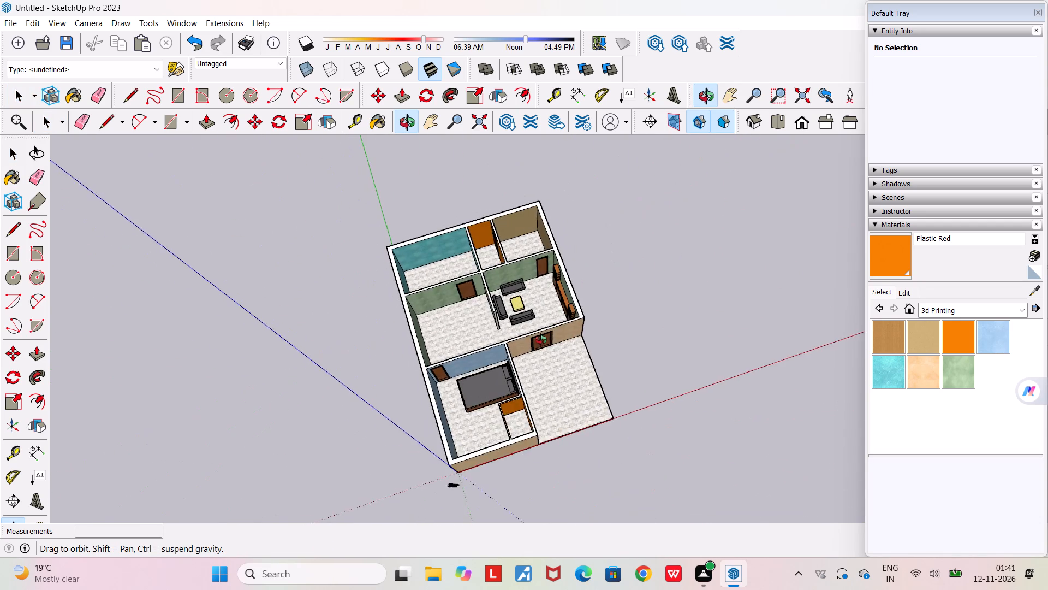
{"action": "middle_click_drag", "start_coordinate": [541, 340], "coordinate": [452, 380]}
{"action": "scroll", "coordinate": [469, 214], "scroll_direction": "up", "scroll_amount": 5}
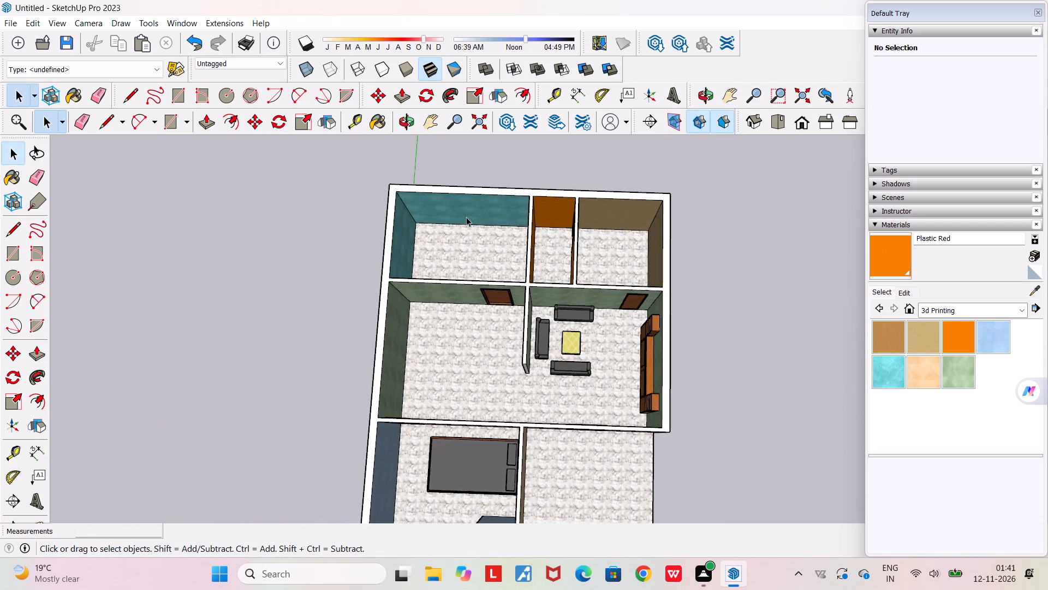
{"action": "scroll", "coordinate": [464, 225], "scroll_direction": "up", "scroll_amount": 3}
{"action": "middle_click_drag", "start_coordinate": [458, 225], "coordinate": [193, 149]}
{"action": "scroll", "coordinate": [192, 149], "scroll_direction": "down", "scroll_amount": 5}
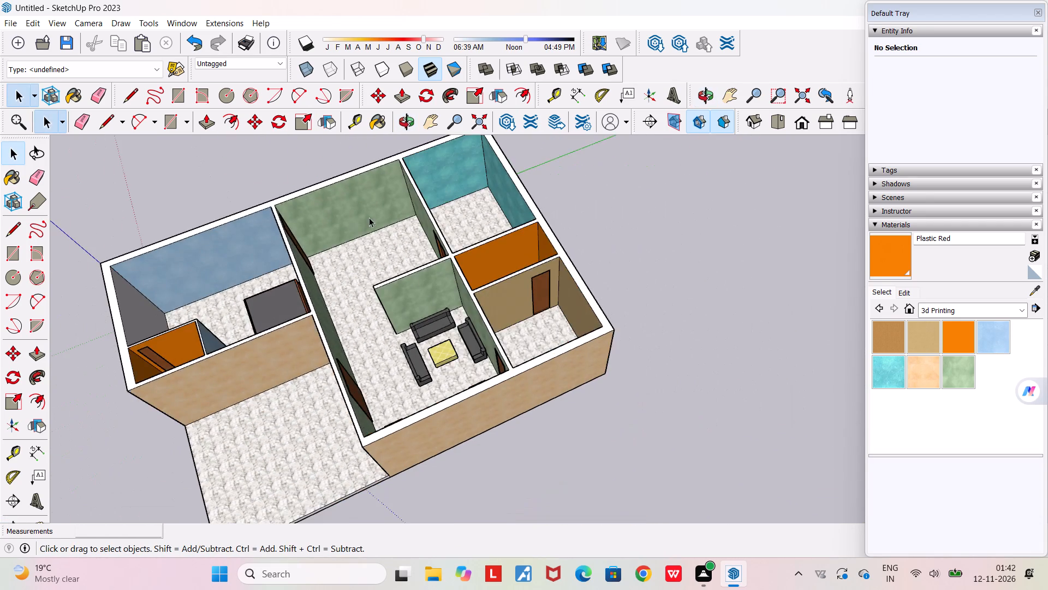
{"action": "scroll", "coordinate": [370, 216], "scroll_direction": "down", "scroll_amount": 7}
{"action": "middle_click_drag", "start_coordinate": [400, 211], "coordinate": [252, 205]}
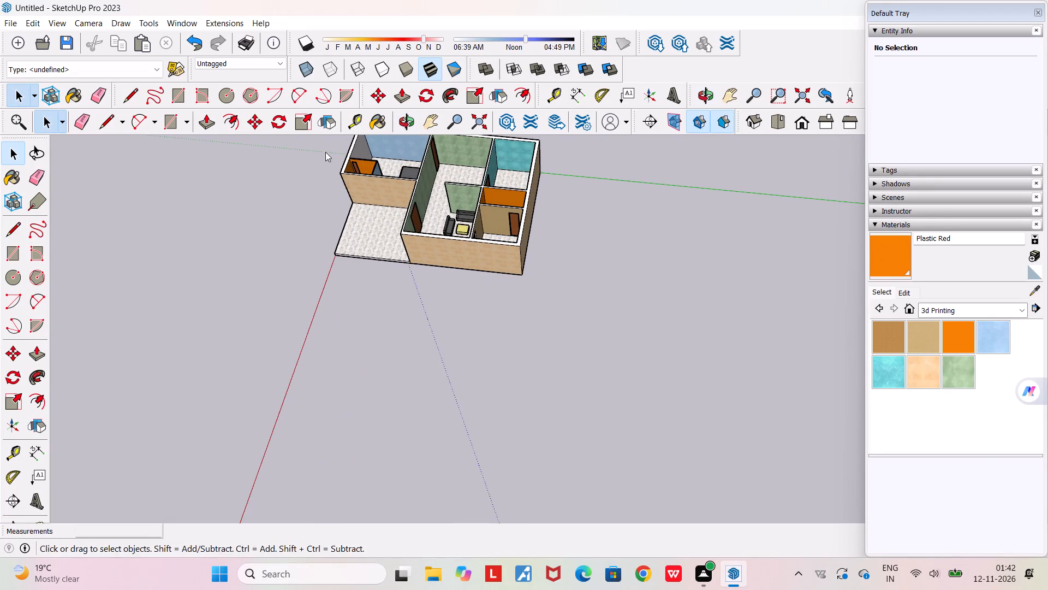
{"action": "scroll", "coordinate": [506, 193], "scroll_direction": "up", "scroll_amount": 8}
{"action": "middle_click_drag", "start_coordinate": [511, 162], "coordinate": [777, 113]}
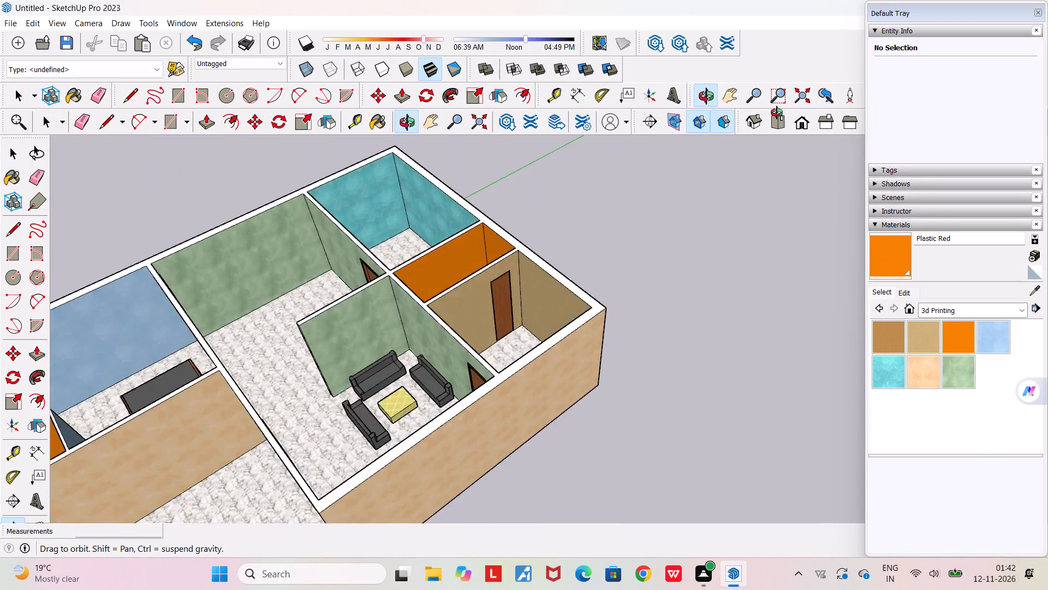
{"action": "middle_click_drag", "start_coordinate": [777, 113], "coordinate": [1022, 116]}
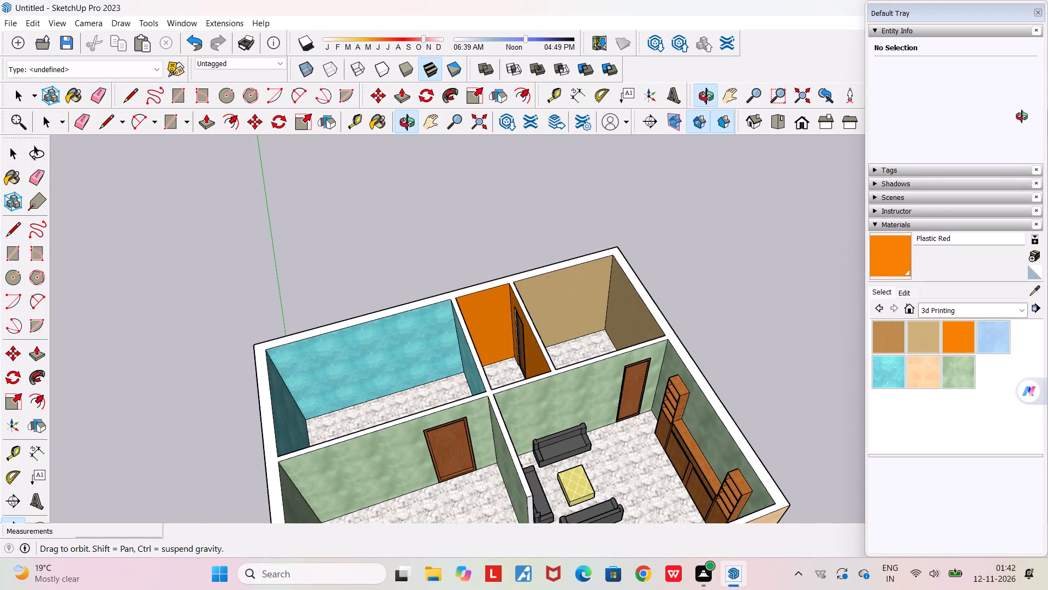
{"action": "middle_click_drag", "start_coordinate": [1022, 116], "coordinate": [1020, 116]}
{"action": "scroll", "coordinate": [1021, 116], "scroll_direction": "down", "scroll_amount": 3}
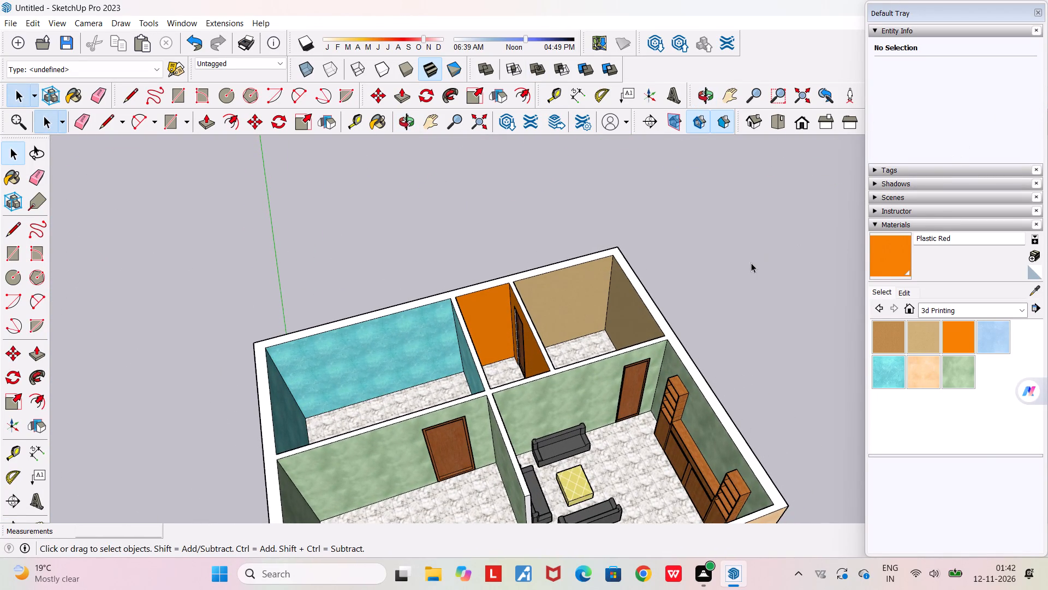
{"action": "middle_click_drag", "start_coordinate": [755, 251], "coordinate": [683, 252]}
{"action": "scroll", "coordinate": [684, 252], "scroll_direction": "down", "scroll_amount": 4}
{"action": "middle_click_drag", "start_coordinate": [674, 251], "coordinate": [618, 257]}
{"action": "scroll", "coordinate": [618, 254], "scroll_direction": "down", "scroll_amount": 3}
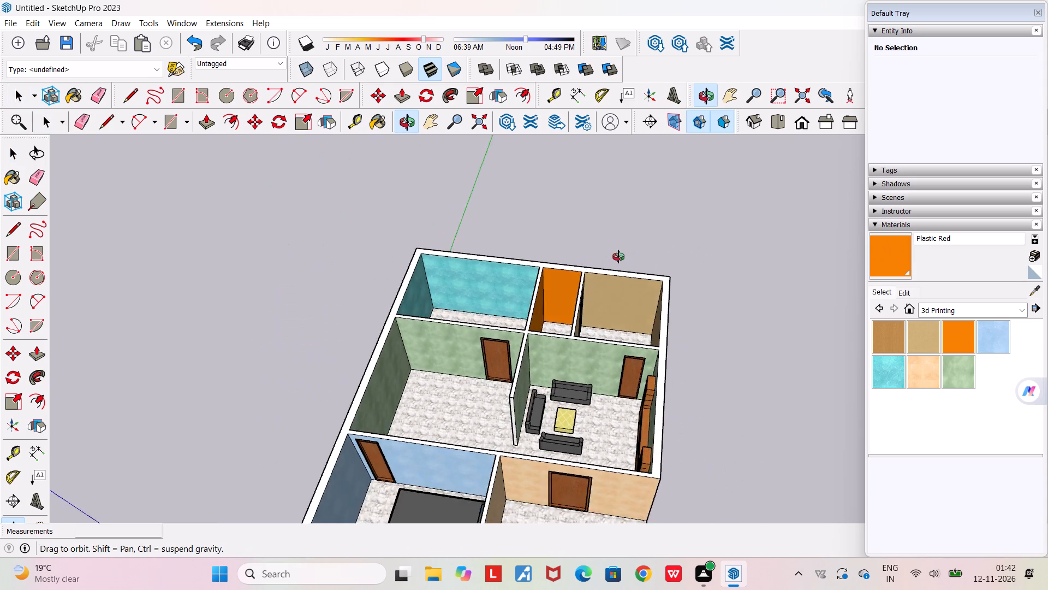
{"action": "middle_click_drag", "start_coordinate": [618, 257], "coordinate": [618, 258]}
{"action": "scroll", "coordinate": [618, 257], "scroll_direction": "down", "scroll_amount": 3}
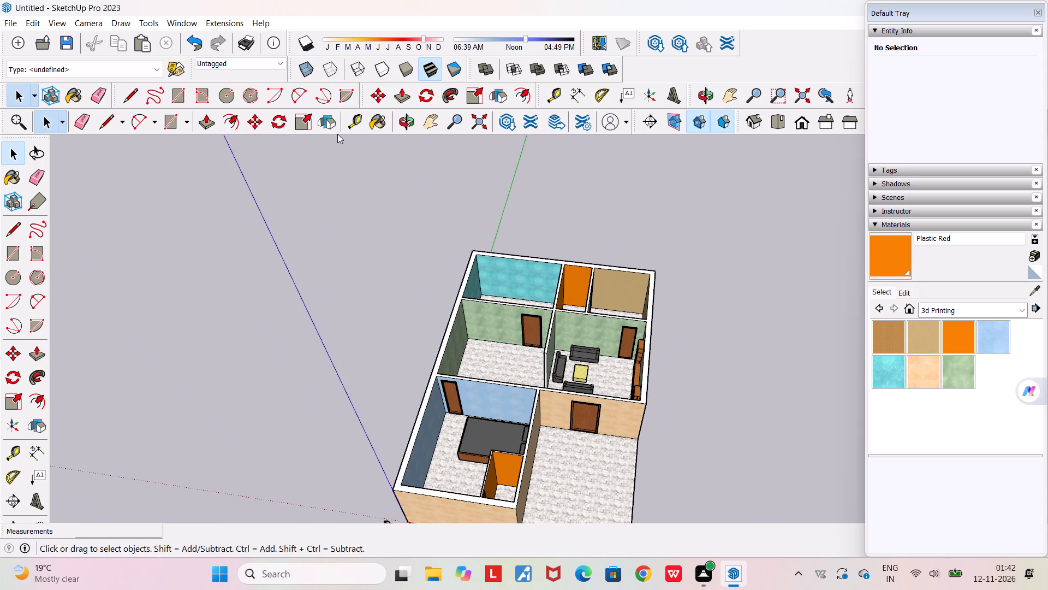
Draw an L-shaped outline beside the house from two adjoining rectangles, about 0.97 × 2.17 m and 3.32 × 0.74 m.
{"action": "left_click", "coordinate": [178, 91]}
{"action": "left_click", "coordinate": [698, 311]}
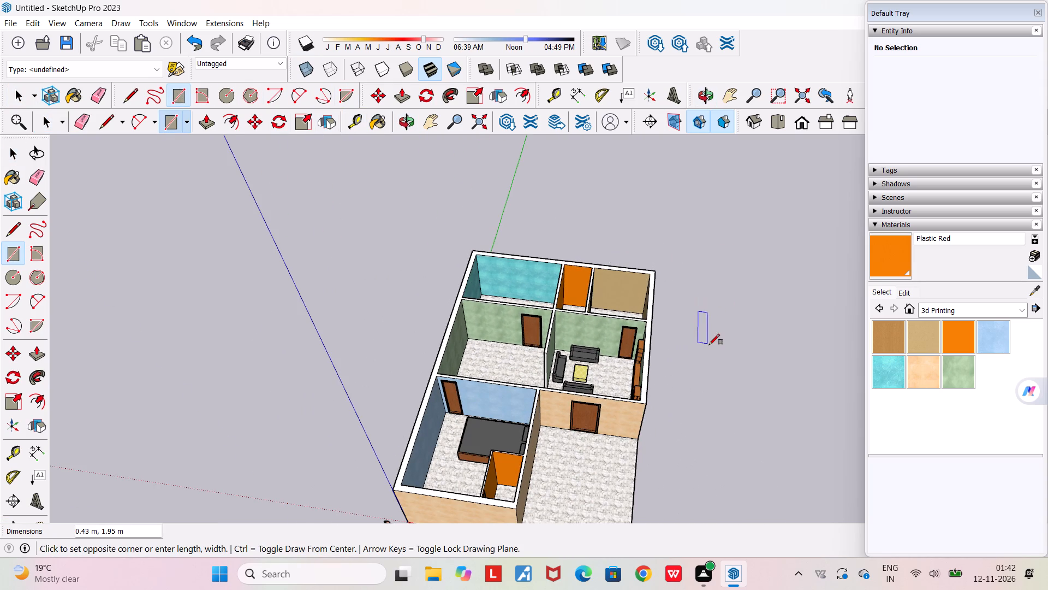
{"action": "left_click", "coordinate": [718, 348]}
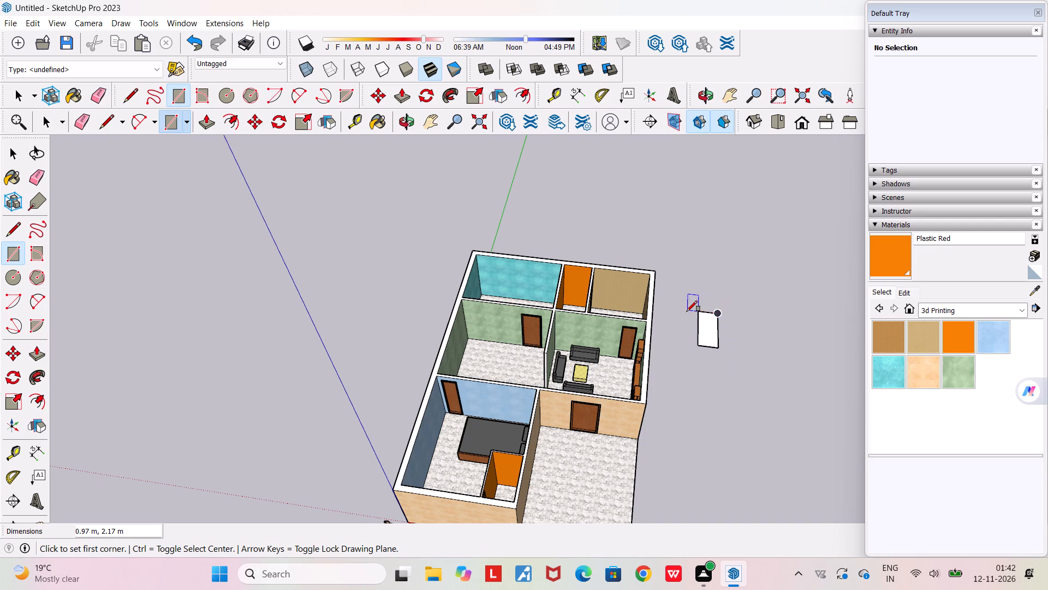
{"action": "left_click", "coordinate": [700, 310]}
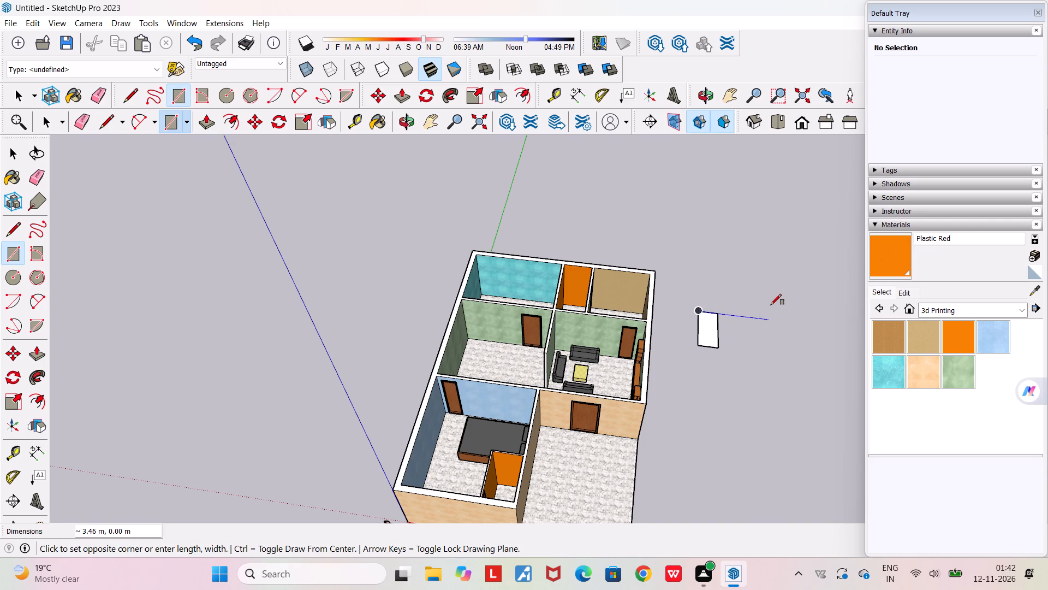
{"action": "scroll", "coordinate": [769, 305], "scroll_direction": "up", "scroll_amount": 12}
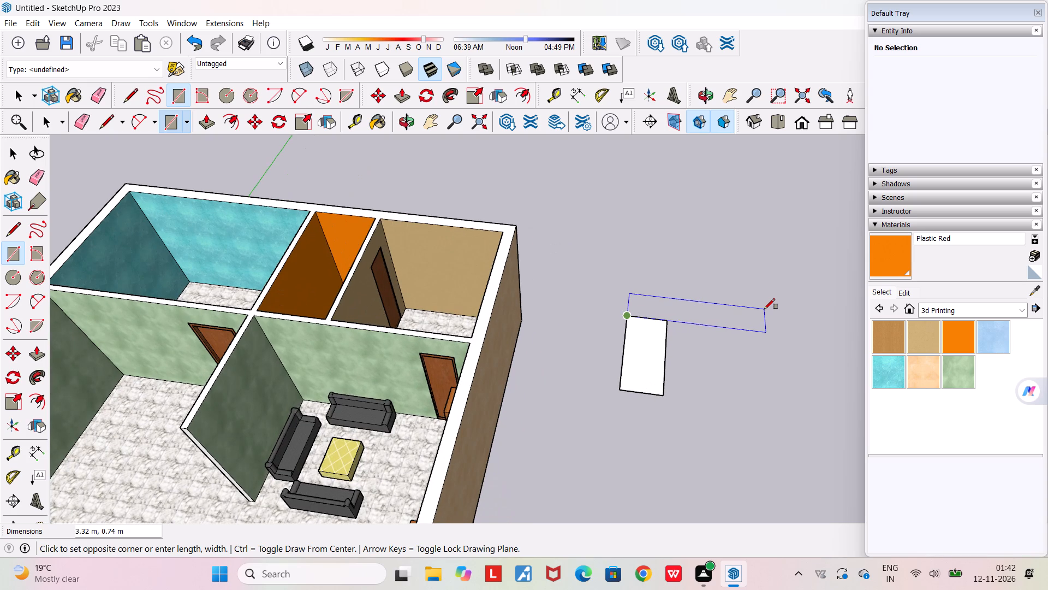
{"action": "left_click", "coordinate": [764, 309]}
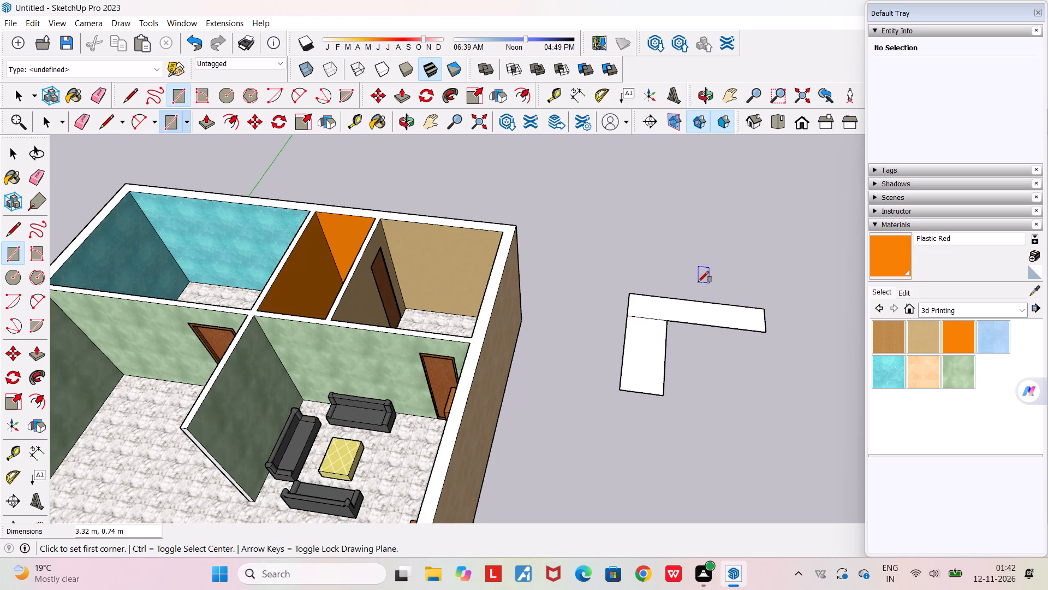
Trim a thin strip off the short leg's inner side along a 2.17 m line, and erase the edge between the two legs.
{"action": "scroll", "coordinate": [680, 360], "scroll_direction": "up", "scroll_amount": 9}
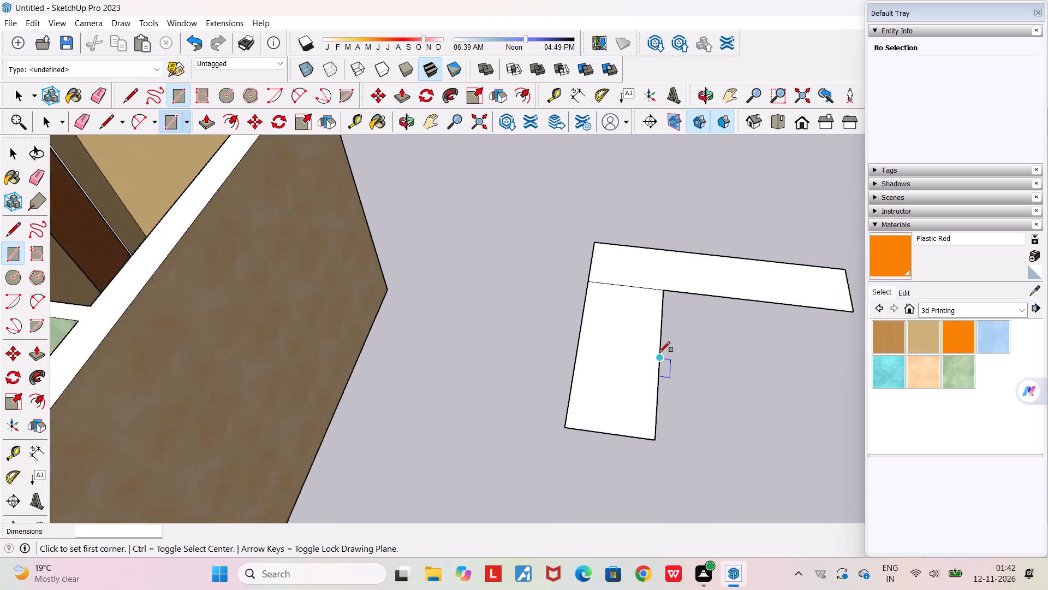
{"action": "left_click", "coordinate": [128, 98]}
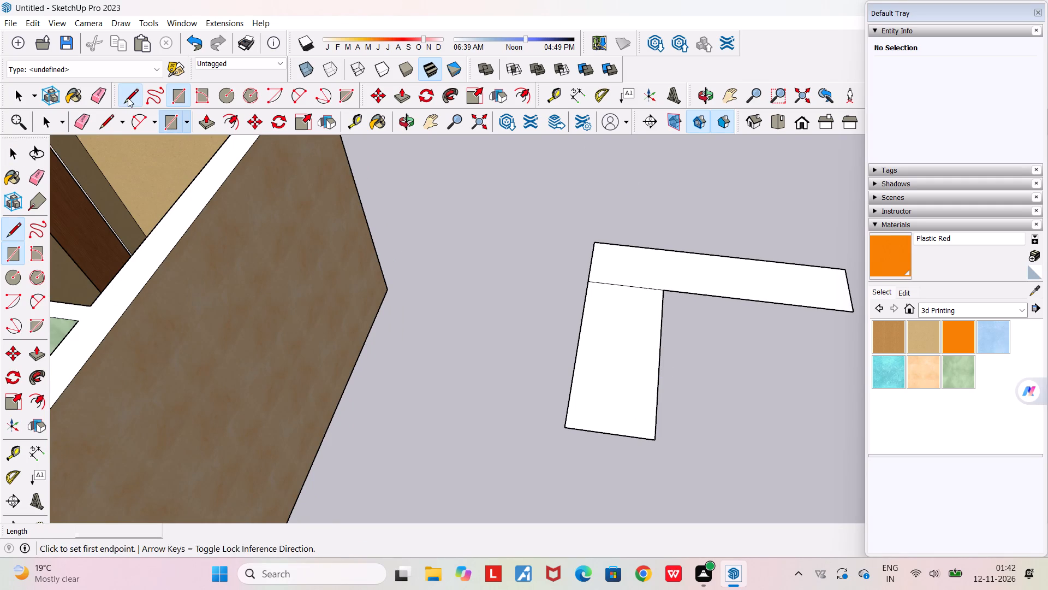
{"action": "left_click", "coordinate": [651, 287]}
{"action": "left_click", "coordinate": [644, 439]}
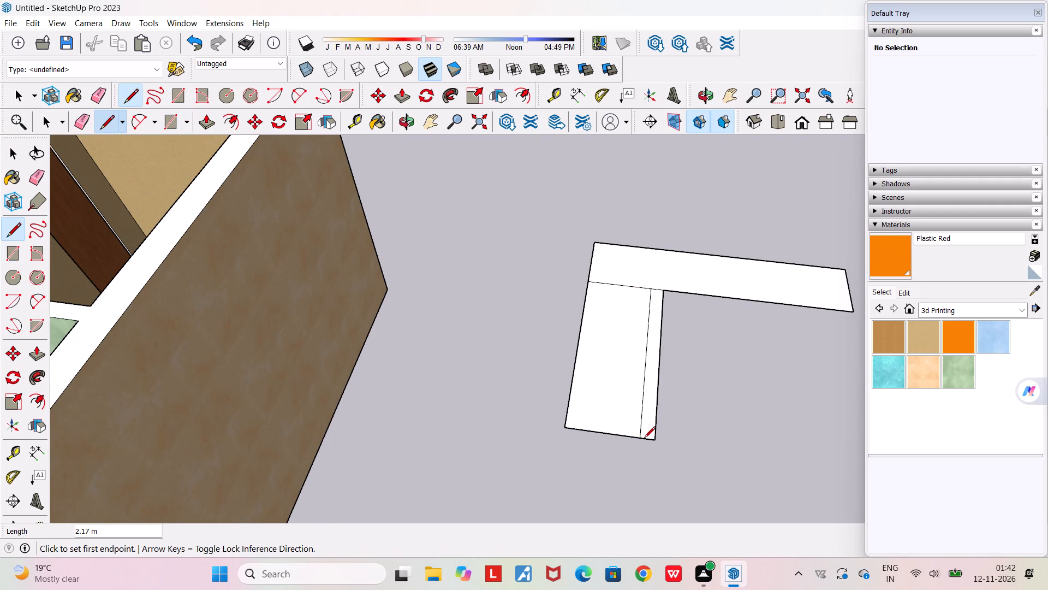
{"action": "key", "text": "space"}
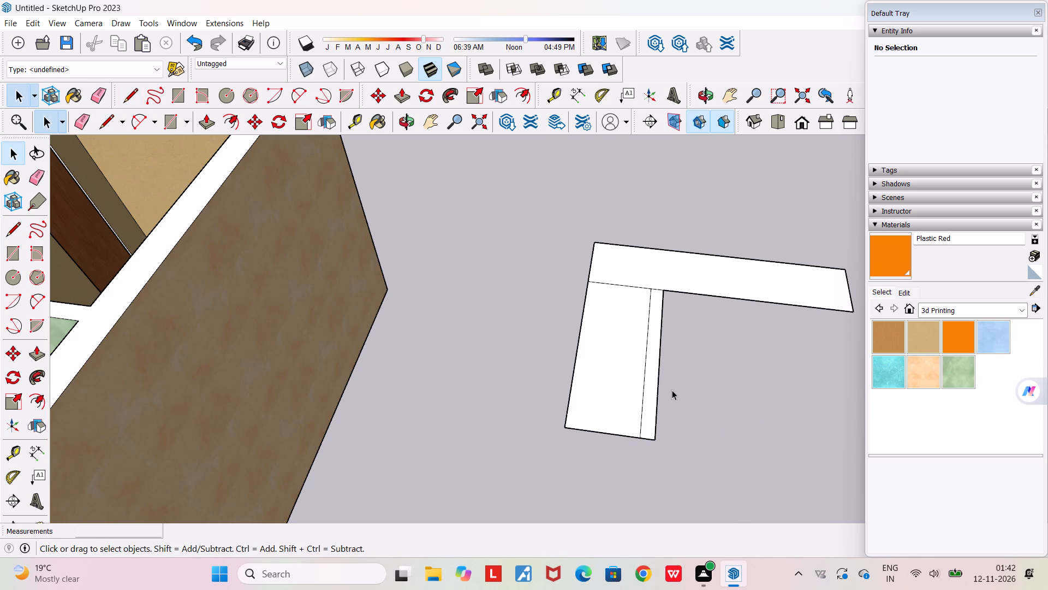
{"action": "key", "text": "e"}
{"action": "left_click_drag", "start_coordinate": [647, 445], "coordinate": [660, 415]}
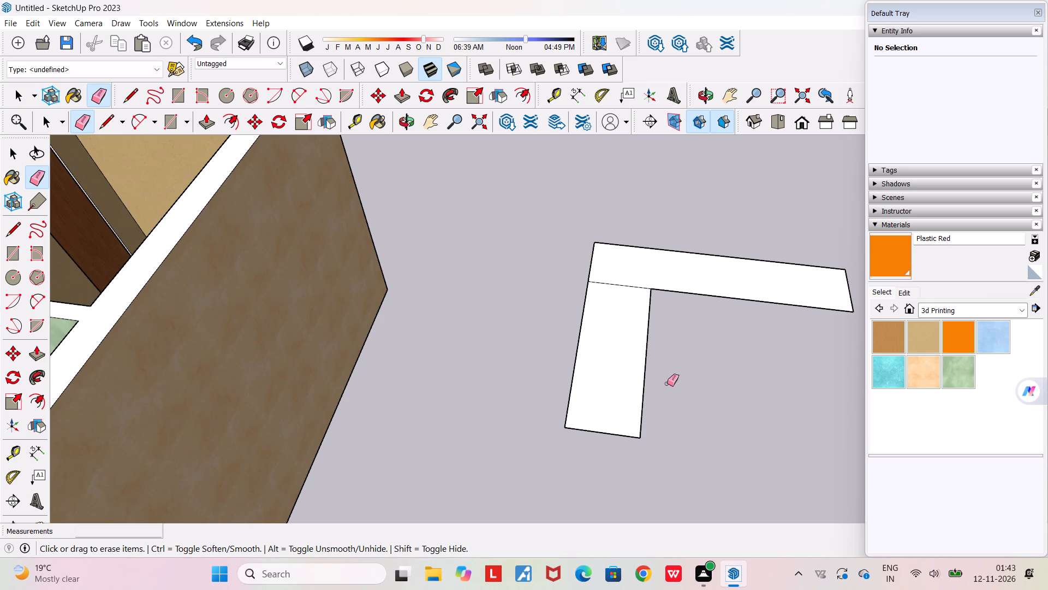
{"action": "left_click_drag", "start_coordinate": [626, 296], "coordinate": [626, 286]}
{"action": "key", "text": "space"}
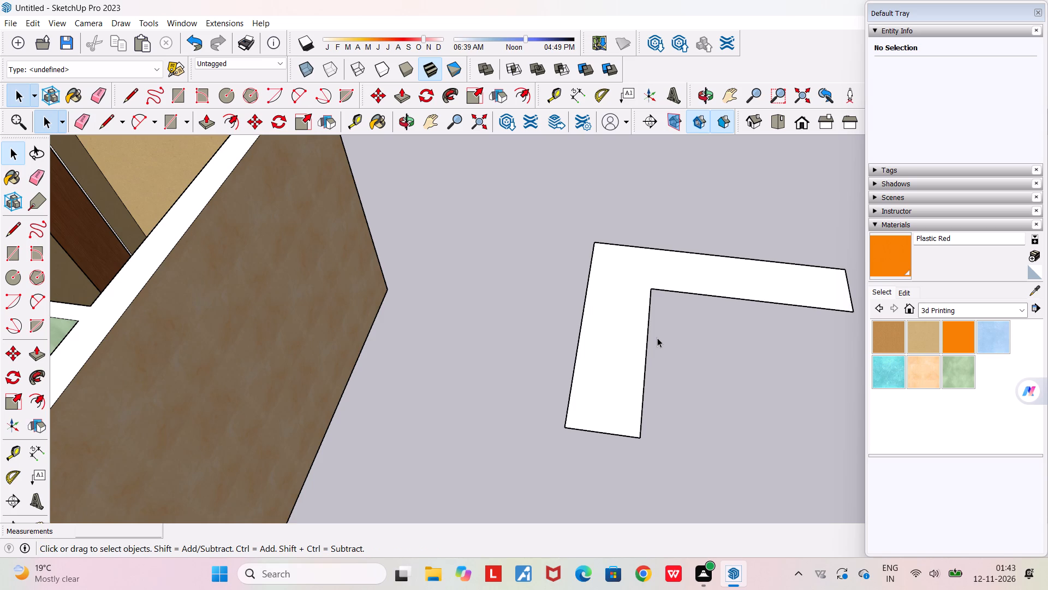
Push/Pull the L-shaped face upward about 1.06 m.
{"action": "left_click", "coordinate": [409, 93]}
{"action": "left_click", "coordinate": [630, 269]}
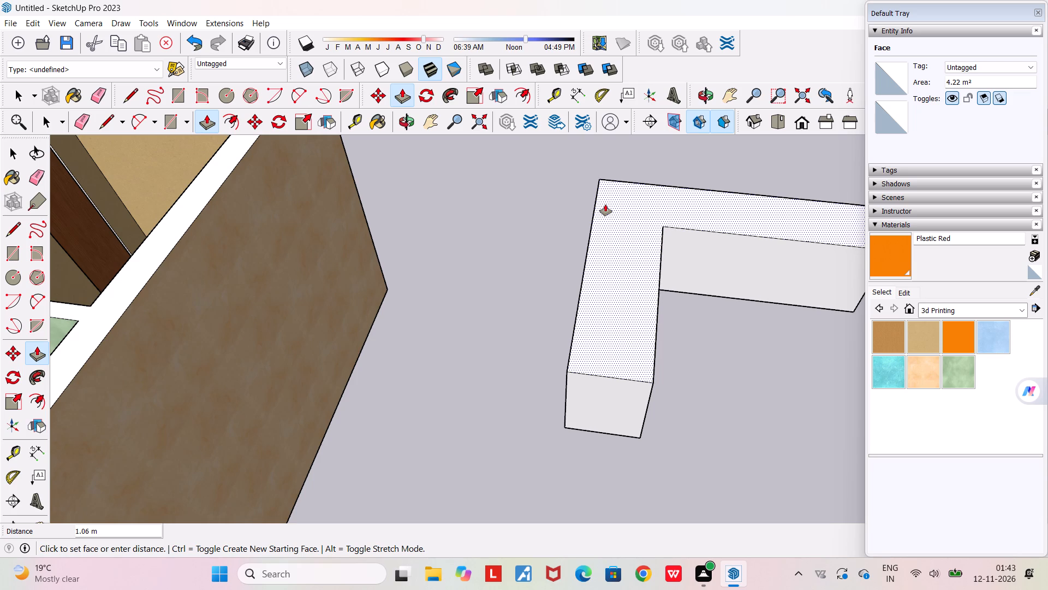
{"action": "left_click", "coordinate": [605, 204]}
Make the entire L-shaped block beside the house into a component.
{"action": "middle_click_drag", "start_coordinate": [584, 231], "coordinate": [362, 117]}
{"action": "scroll", "coordinate": [362, 116], "scroll_direction": "down", "scroll_amount": 3}
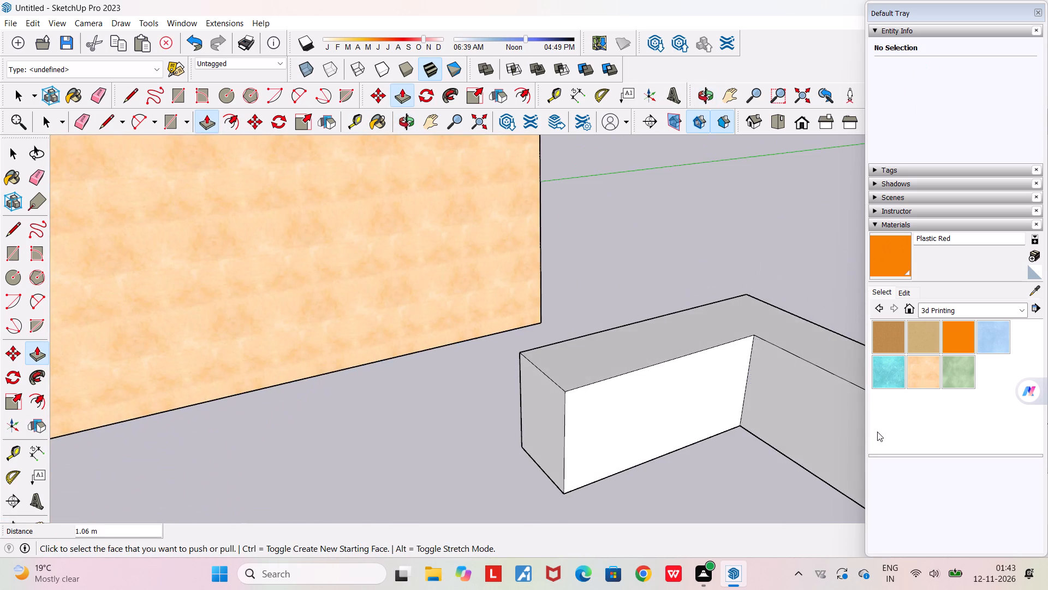
{"action": "scroll", "coordinate": [854, 415], "scroll_direction": "down", "scroll_amount": 6}
{"action": "scroll", "coordinate": [775, 419], "scroll_direction": "down", "scroll_amount": 10}
{"action": "middle_click_drag", "start_coordinate": [764, 411], "coordinate": [712, 372]}
{"action": "scroll", "coordinate": [712, 372], "scroll_direction": "down", "scroll_amount": 4}
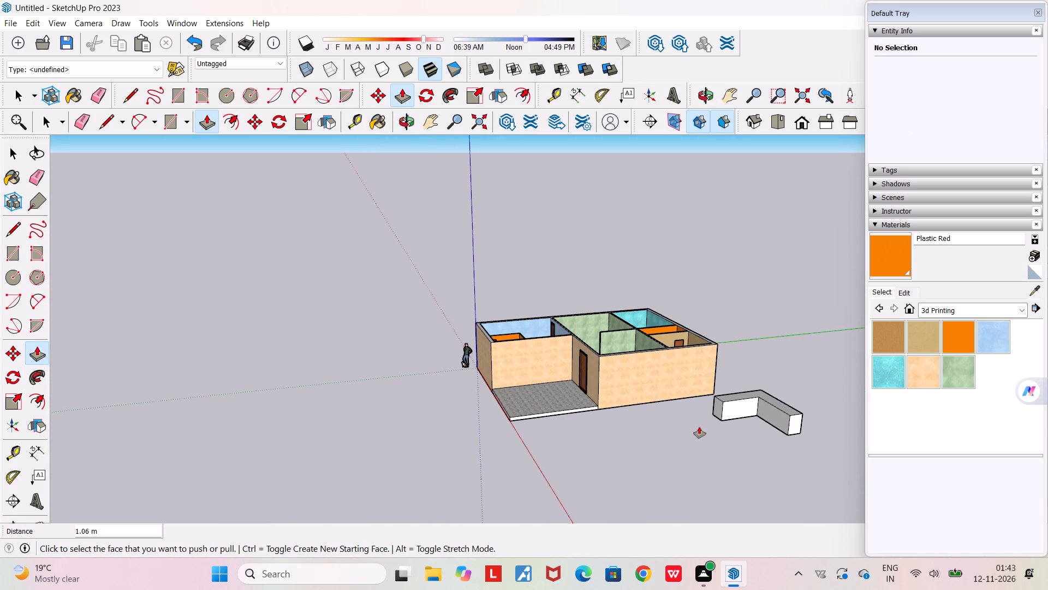
{"action": "middle_click_drag", "start_coordinate": [715, 449], "coordinate": [963, 586]}
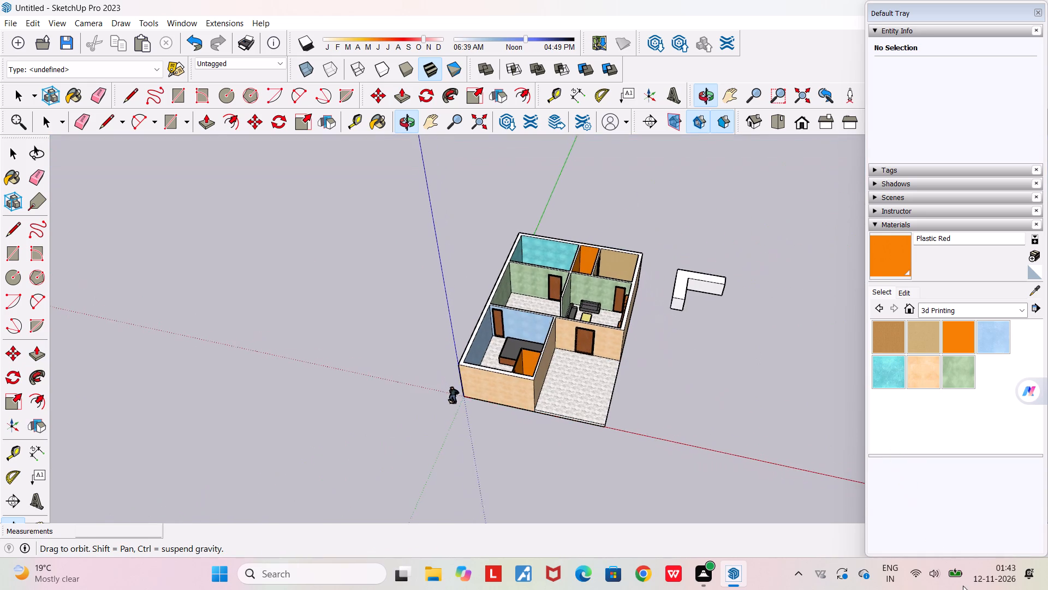
{"action": "middle_click_drag", "start_coordinate": [963, 586], "coordinate": [962, 585]}
{"action": "key", "text": "space"}
{"action": "left_click", "coordinate": [684, 237]}
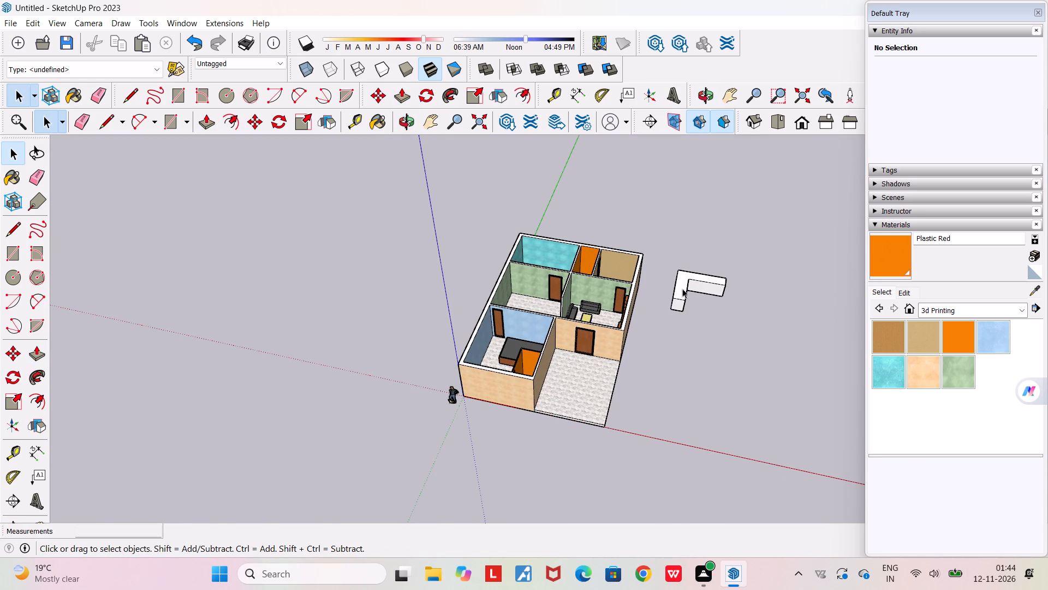
{"action": "left_click_drag", "start_coordinate": [659, 235], "coordinate": [755, 353]}
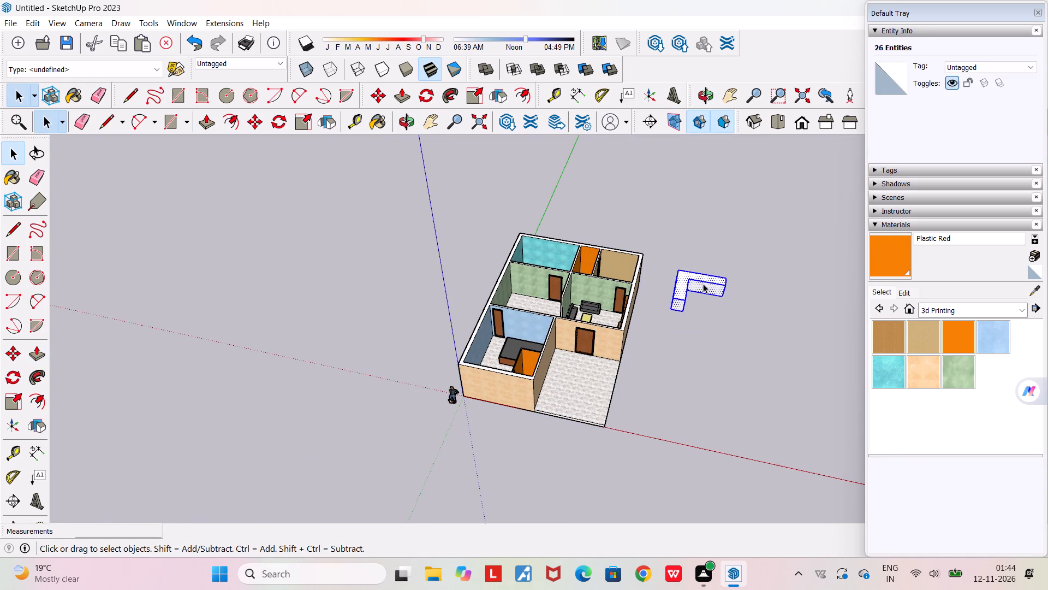
{"action": "right_click", "coordinate": [703, 284]}
{"action": "left_click", "coordinate": [773, 373]}
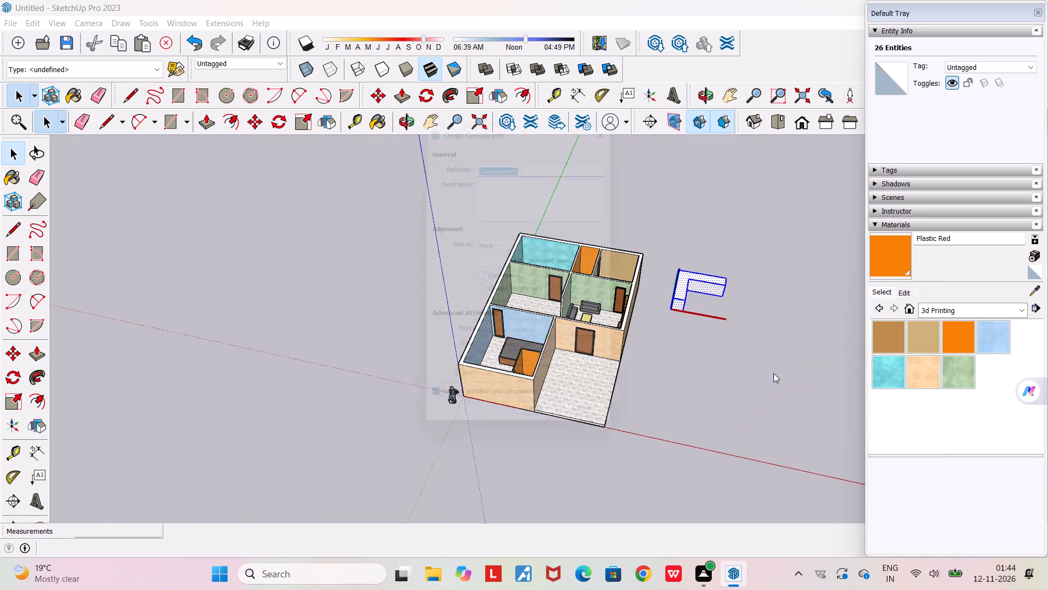
{"action": "left_click", "coordinate": [562, 430]}
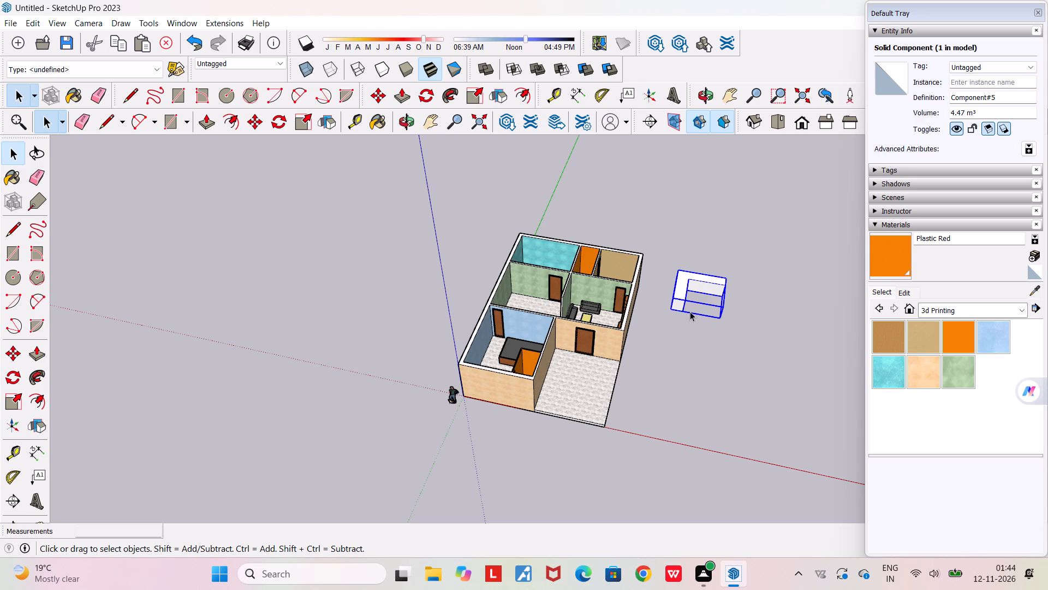
Move the L-shaped component from beside the house into the teal-walled room, fitting it into the corner against the walls, and deselect it.
{"action": "middle_click_drag", "start_coordinate": [669, 323], "coordinate": [745, 504]}
{"action": "scroll", "coordinate": [514, 271], "scroll_direction": "up", "scroll_amount": 6}
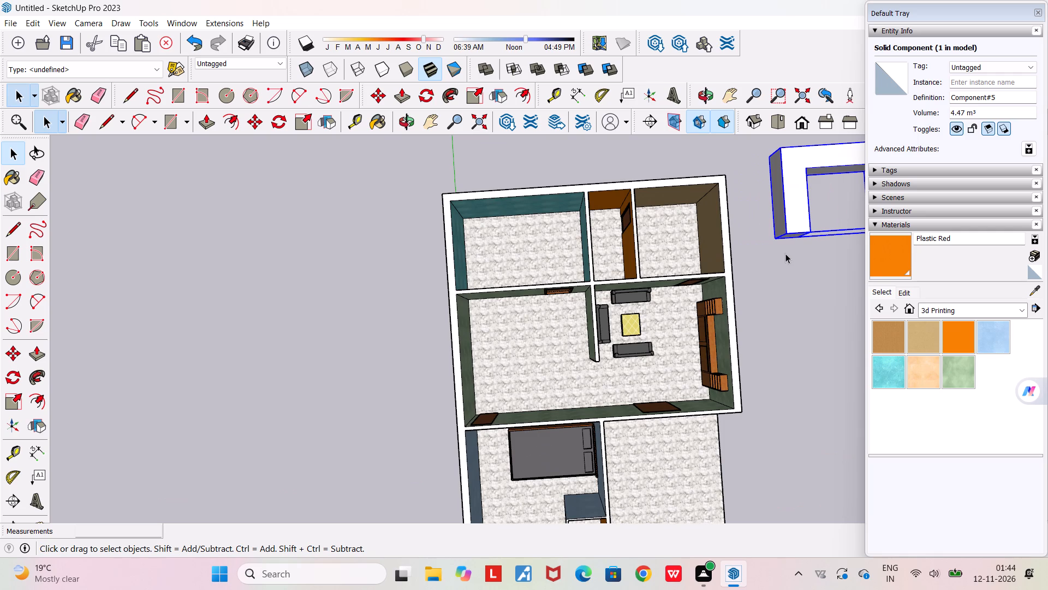
{"action": "key", "text": "m"}
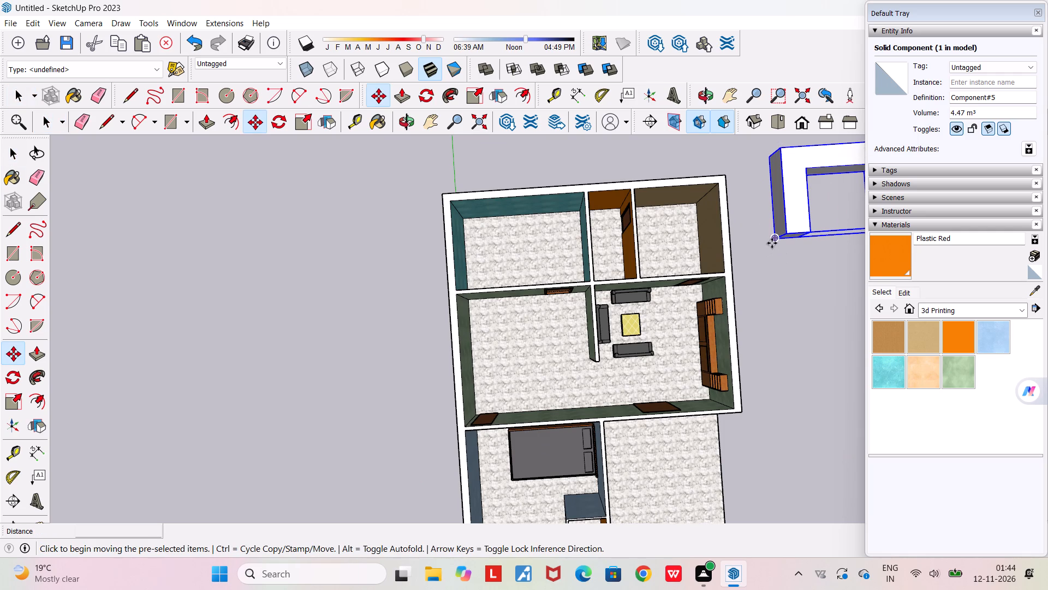
{"action": "left_click", "coordinate": [772, 243]}
{"action": "scroll", "coordinate": [480, 300], "scroll_direction": "up", "scroll_amount": 10}
{"action": "middle_click_drag", "start_coordinate": [474, 290], "coordinate": [477, 311]}
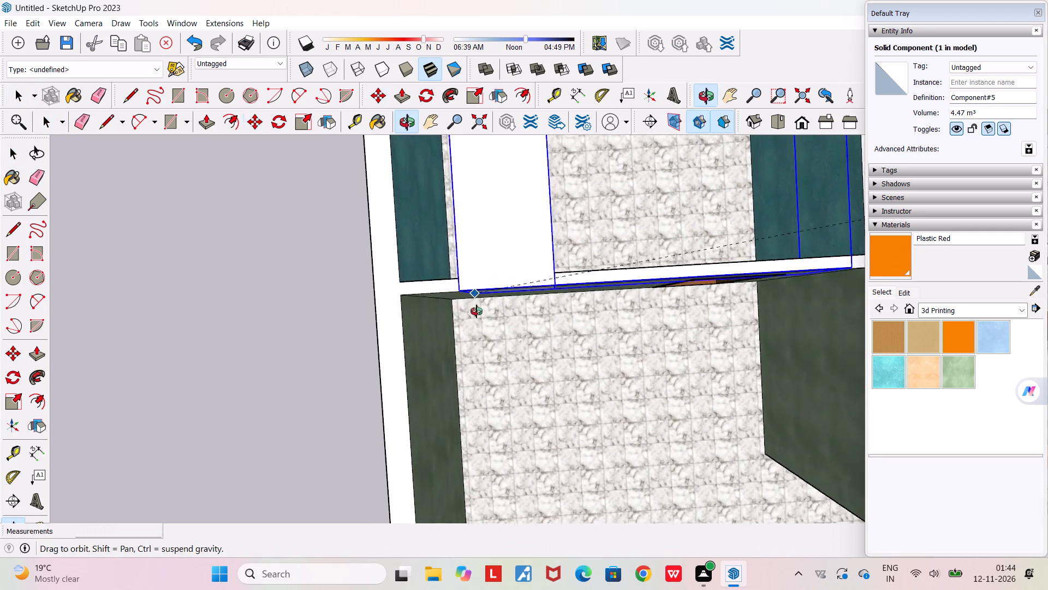
{"action": "middle_click_drag", "start_coordinate": [477, 311], "coordinate": [477, 351]}
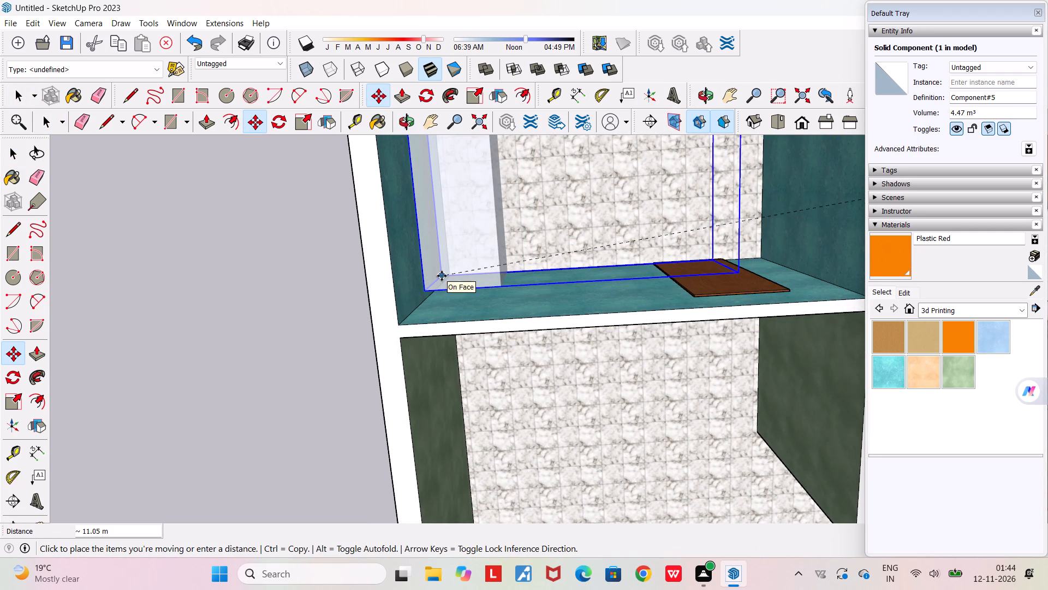
{"action": "left_click", "coordinate": [450, 274]}
{"action": "middle_click_drag", "start_coordinate": [455, 249], "coordinate": [434, 19]}
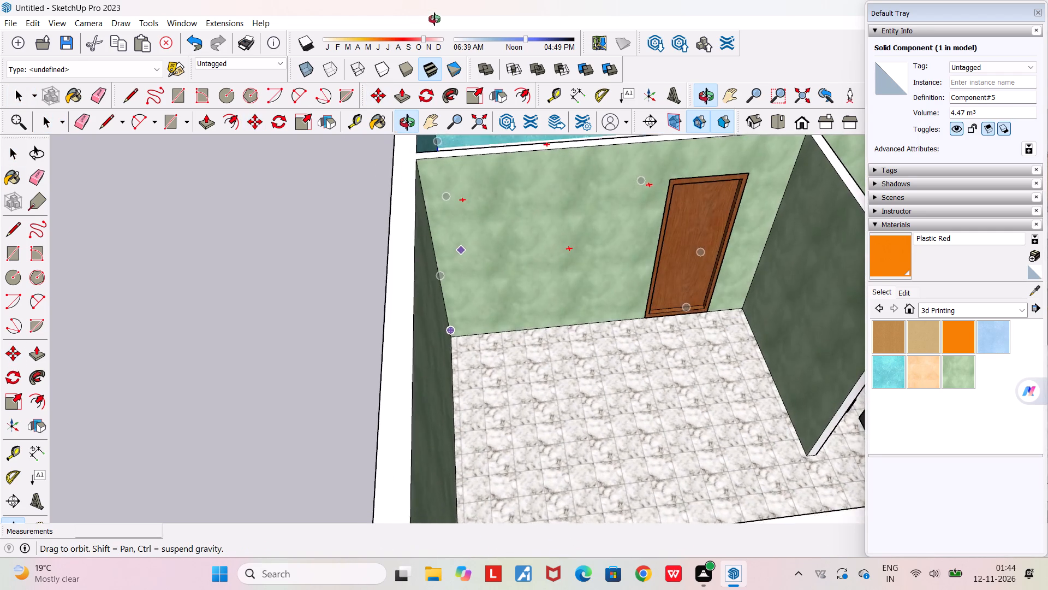
{"action": "middle_click_drag", "start_coordinate": [434, 19], "coordinate": [1047, 5]}
{"action": "scroll", "coordinate": [1047, 5], "scroll_direction": "down", "scroll_amount": 3}
{"action": "scroll", "coordinate": [48, 466], "scroll_direction": "down", "scroll_amount": 6}
{"action": "middle_click_drag", "start_coordinate": [292, 428], "coordinate": [672, 379]}
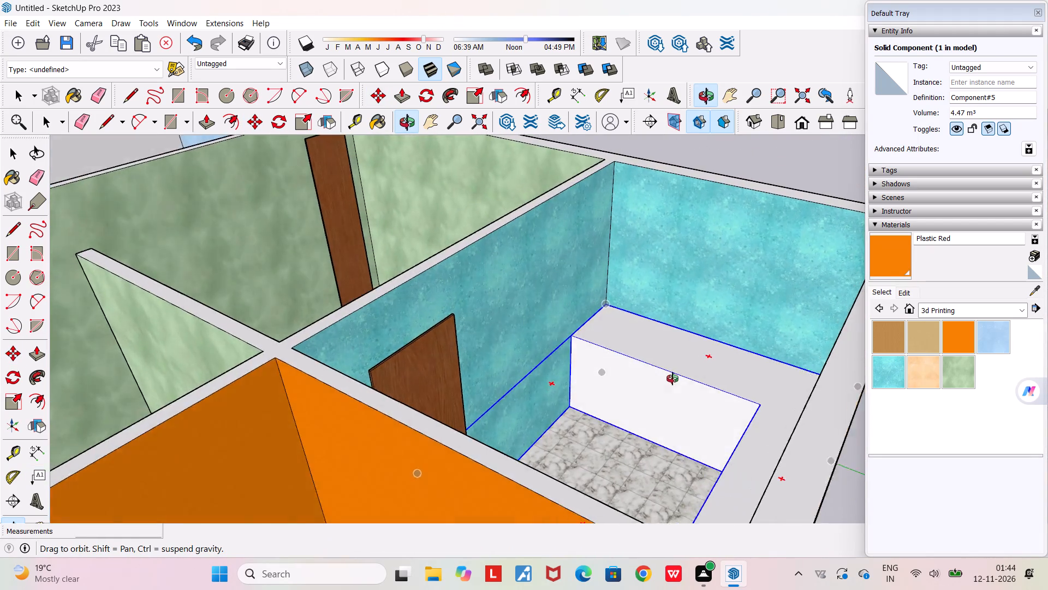
{"action": "middle_click_drag", "start_coordinate": [672, 379], "coordinate": [783, 442]}
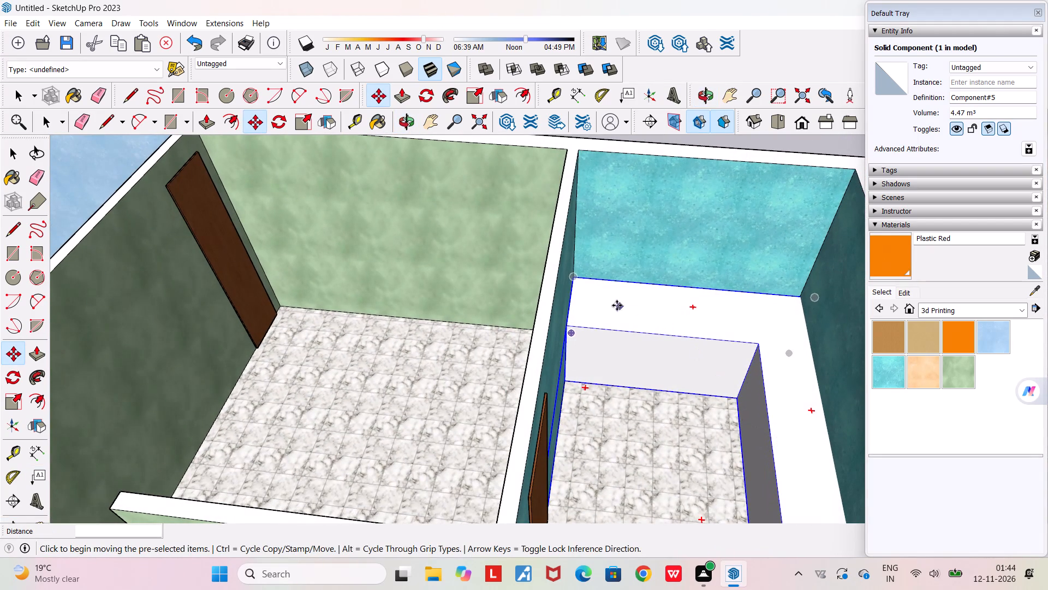
{"action": "key", "text": "space"}
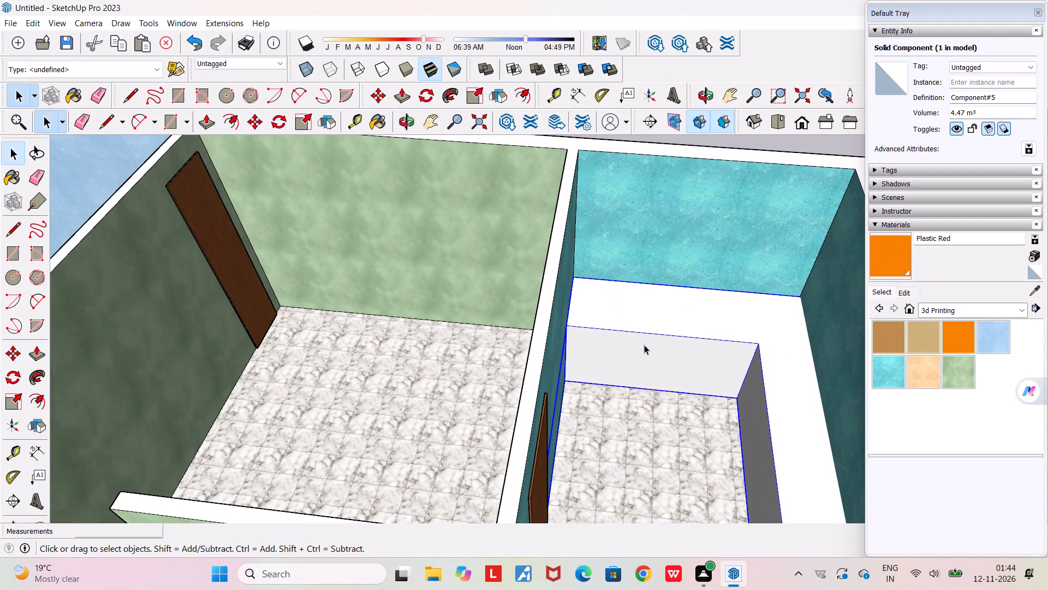
{"action": "left_click", "coordinate": [644, 345]}
{"action": "left_click", "coordinate": [645, 424]}
{"action": "scroll", "coordinate": [640, 396], "scroll_direction": "down", "scroll_amount": 10}
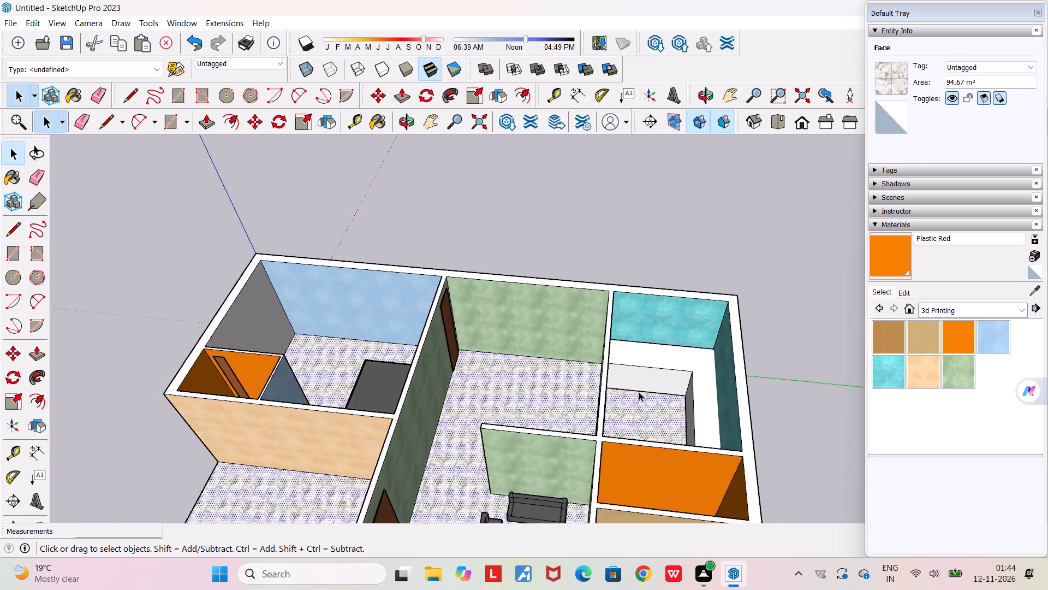
{"action": "left_click", "coordinate": [648, 250]}
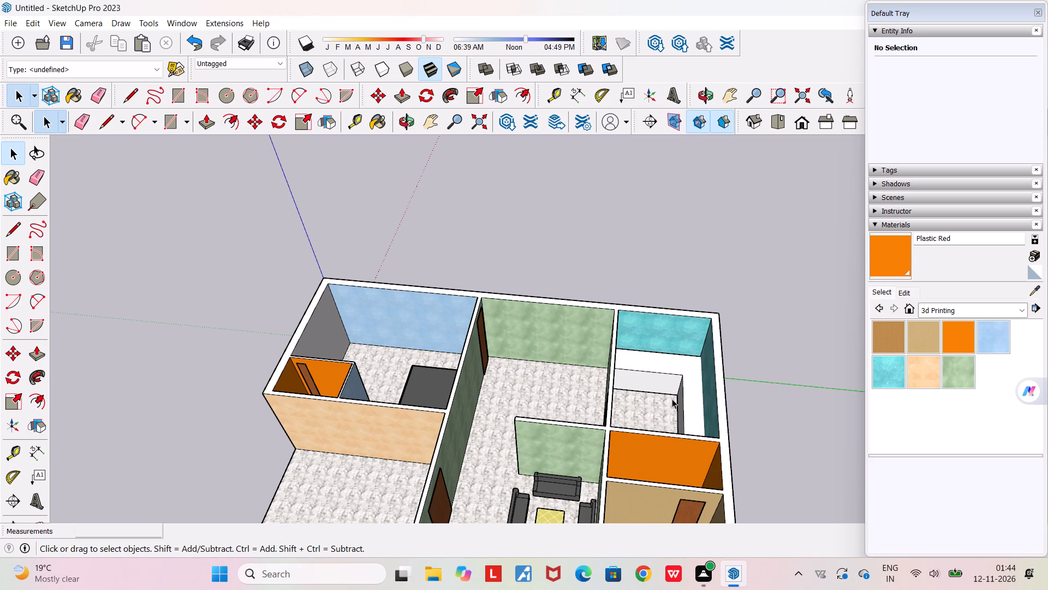
Examine the L-shaped block's fit in the teal-walled room from several angles, including the free end of its long leg.
{"action": "scroll", "coordinate": [672, 399], "scroll_direction": "up", "scroll_amount": 8}
{"action": "middle_click_drag", "start_coordinate": [671, 390], "coordinate": [754, 405]}
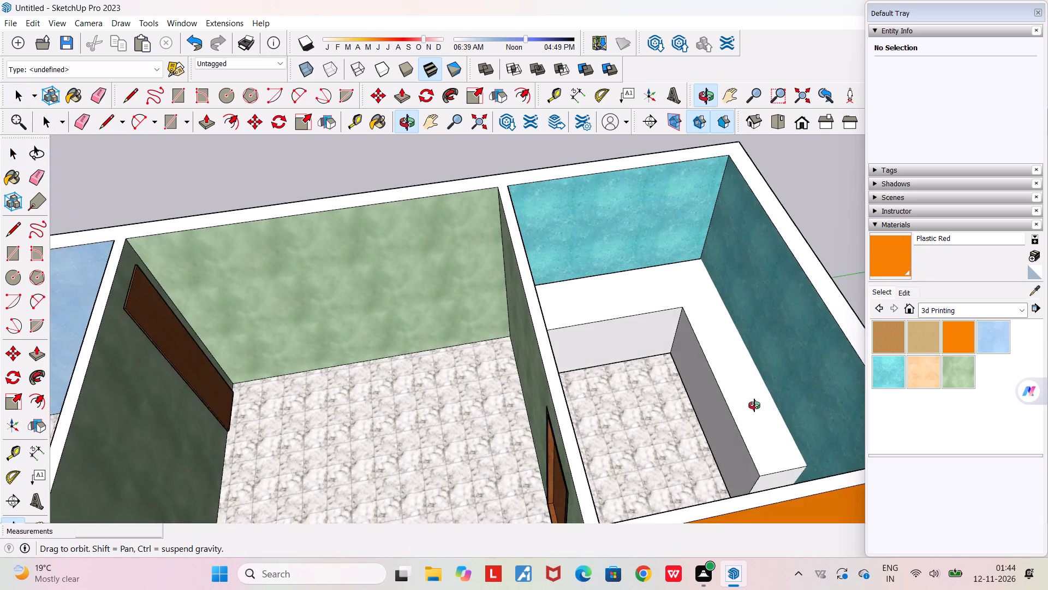
{"action": "middle_click_drag", "start_coordinate": [754, 405], "coordinate": [723, 429]}
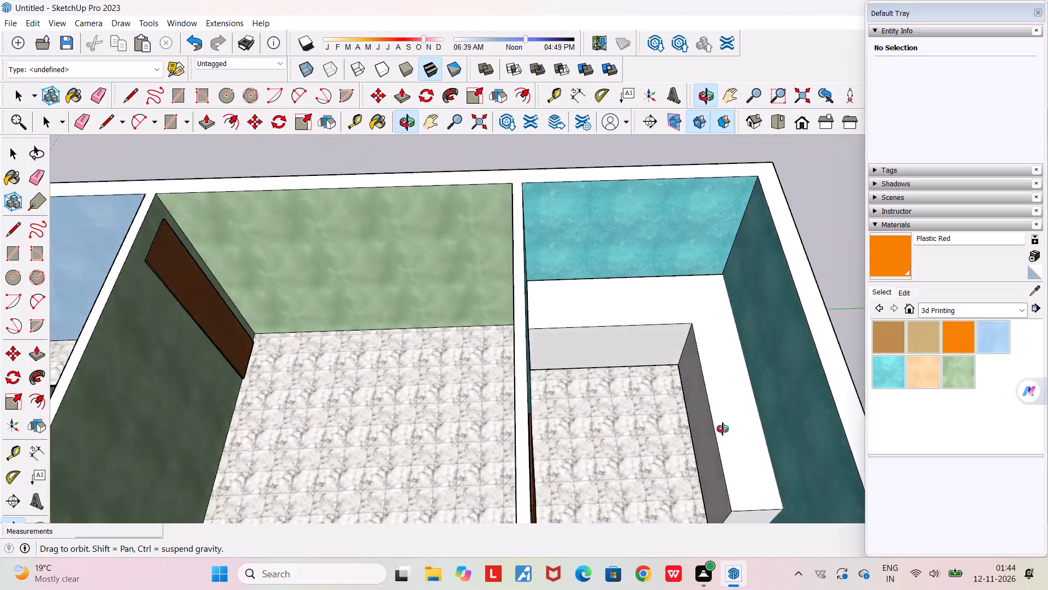
{"action": "middle_click_drag", "start_coordinate": [723, 429], "coordinate": [783, 442]}
{"action": "scroll", "coordinate": [784, 442], "scroll_direction": "down", "scroll_amount": 8}
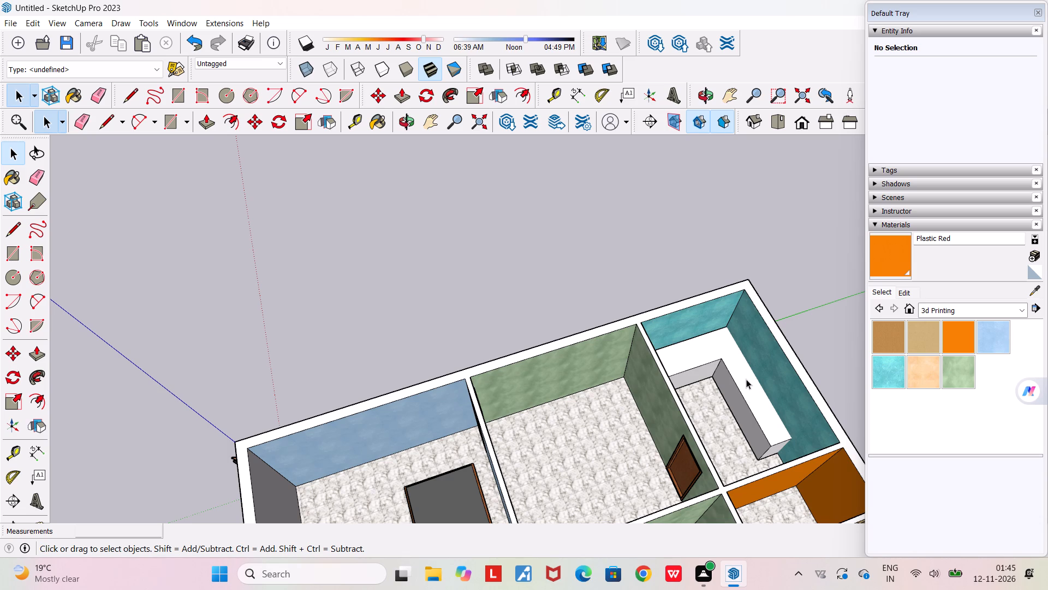
{"action": "scroll", "coordinate": [754, 357], "scroll_direction": "down", "scroll_amount": 2}
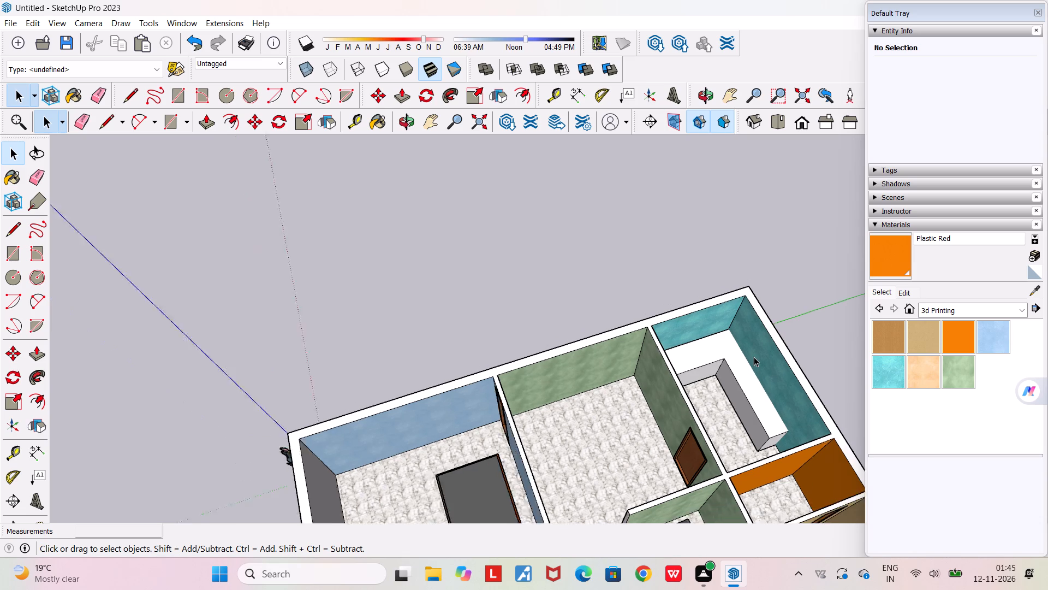
{"action": "scroll", "coordinate": [754, 357], "scroll_direction": "down", "scroll_amount": 1}
{"action": "scroll", "coordinate": [777, 432], "scroll_direction": "up", "scroll_amount": 5}
{"action": "middle_click_drag", "start_coordinate": [776, 434], "coordinate": [973, 491]}
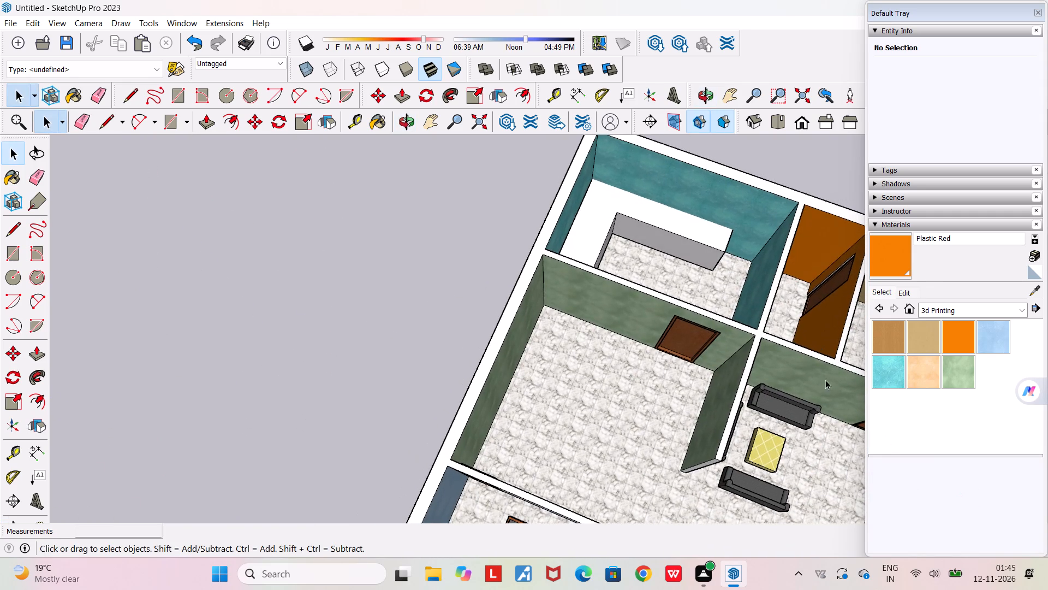
{"action": "scroll", "coordinate": [731, 241], "scroll_direction": "up", "scroll_amount": 6}
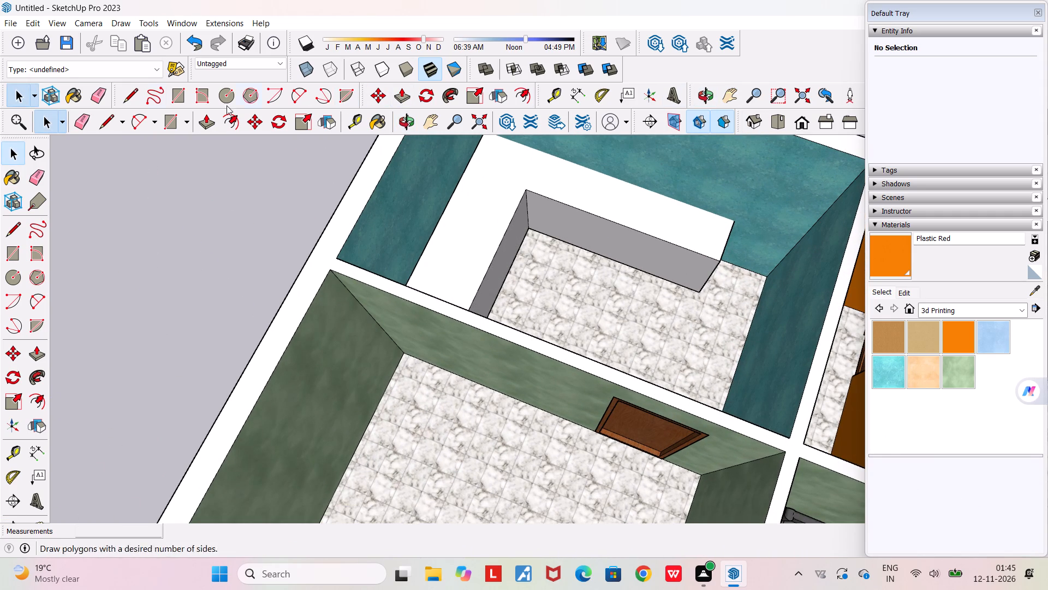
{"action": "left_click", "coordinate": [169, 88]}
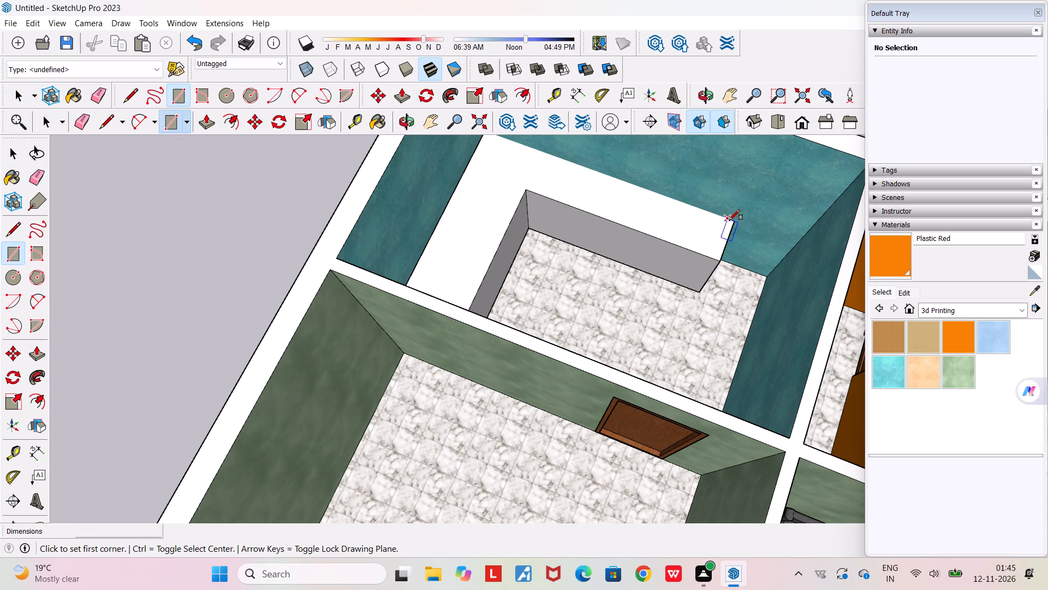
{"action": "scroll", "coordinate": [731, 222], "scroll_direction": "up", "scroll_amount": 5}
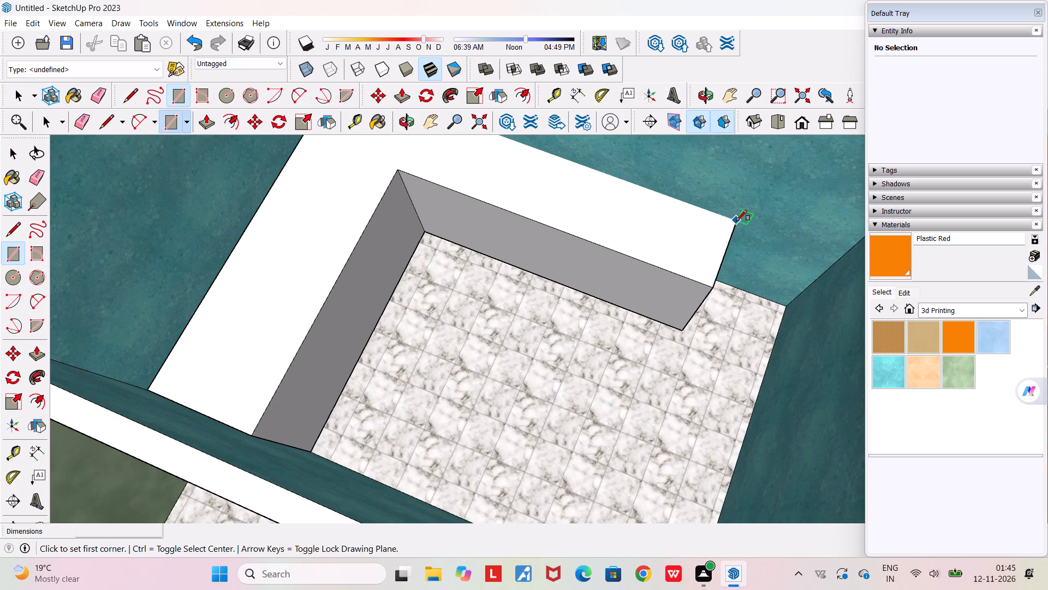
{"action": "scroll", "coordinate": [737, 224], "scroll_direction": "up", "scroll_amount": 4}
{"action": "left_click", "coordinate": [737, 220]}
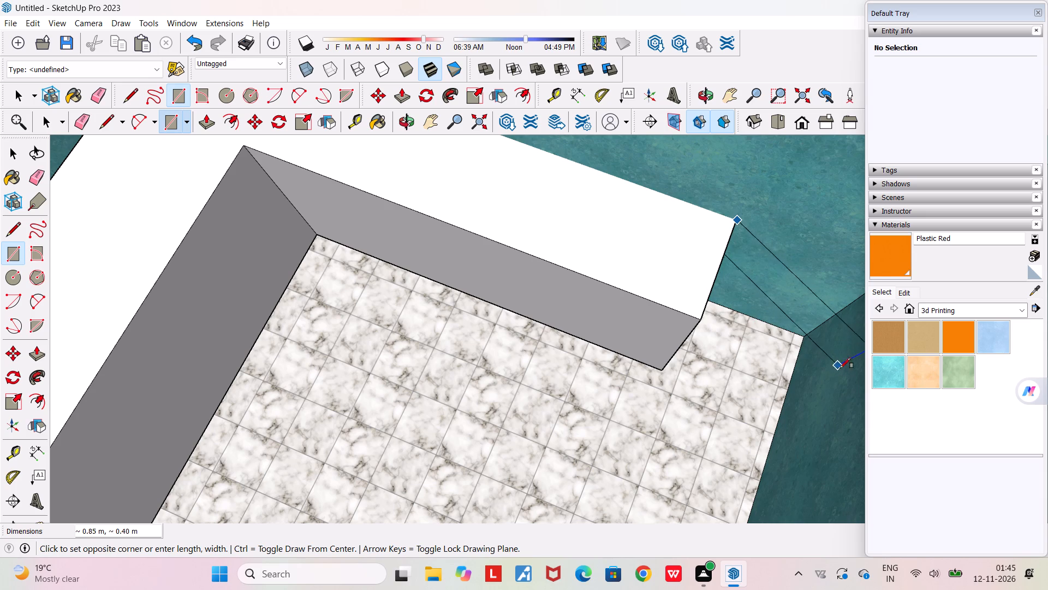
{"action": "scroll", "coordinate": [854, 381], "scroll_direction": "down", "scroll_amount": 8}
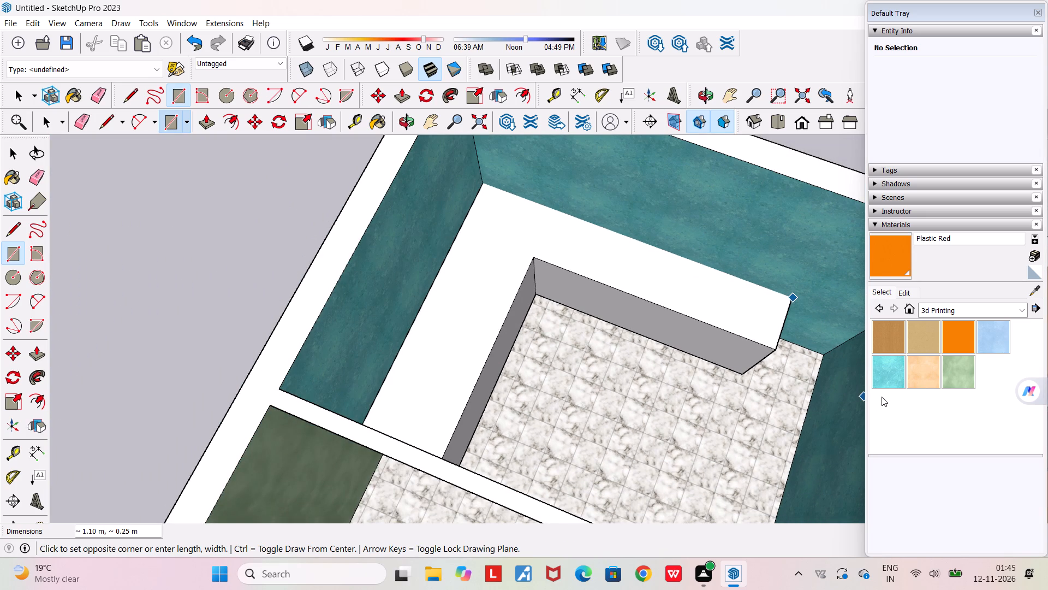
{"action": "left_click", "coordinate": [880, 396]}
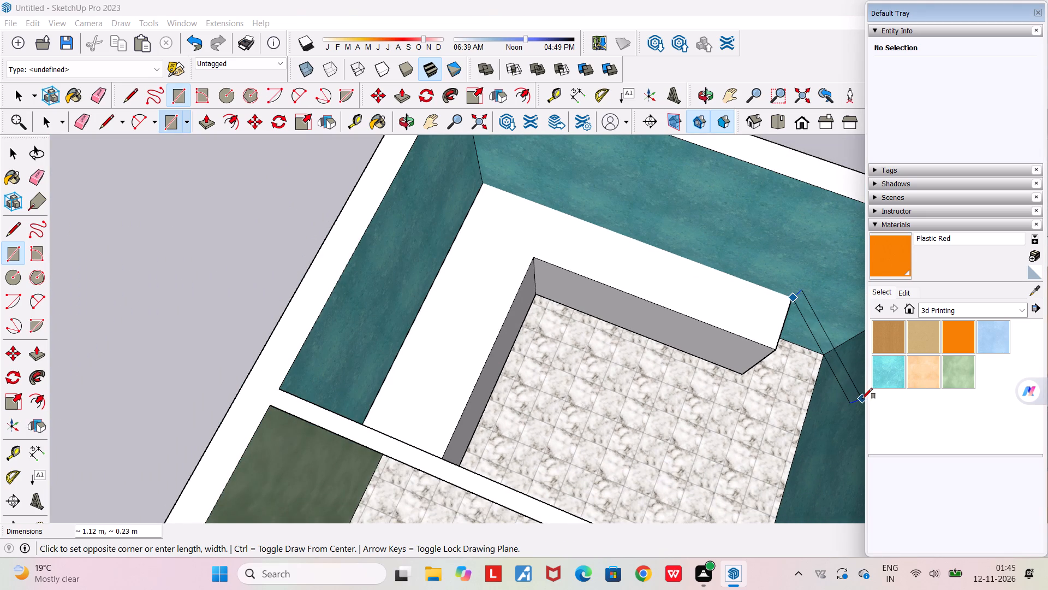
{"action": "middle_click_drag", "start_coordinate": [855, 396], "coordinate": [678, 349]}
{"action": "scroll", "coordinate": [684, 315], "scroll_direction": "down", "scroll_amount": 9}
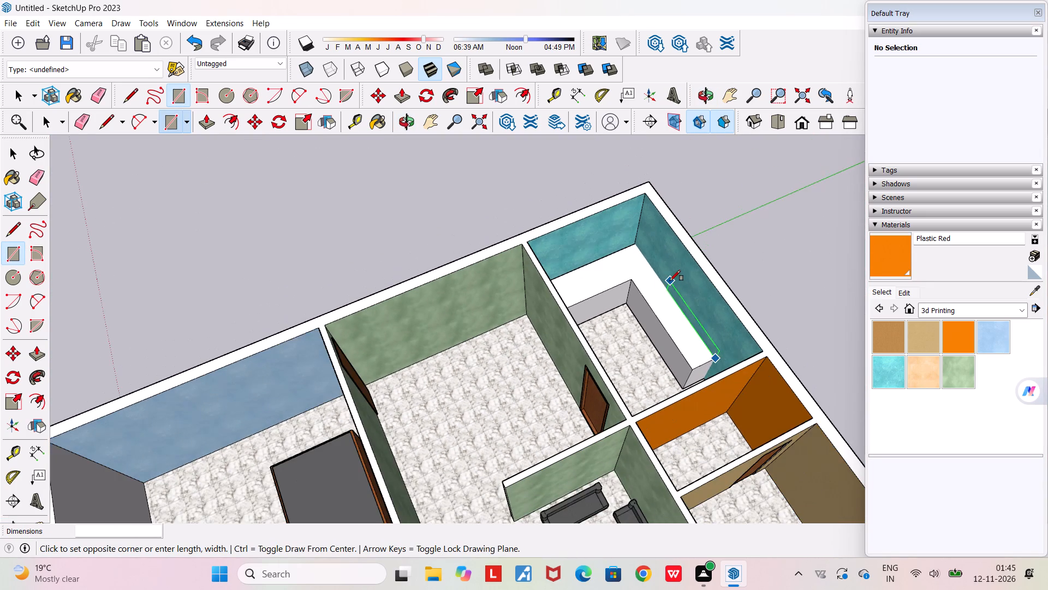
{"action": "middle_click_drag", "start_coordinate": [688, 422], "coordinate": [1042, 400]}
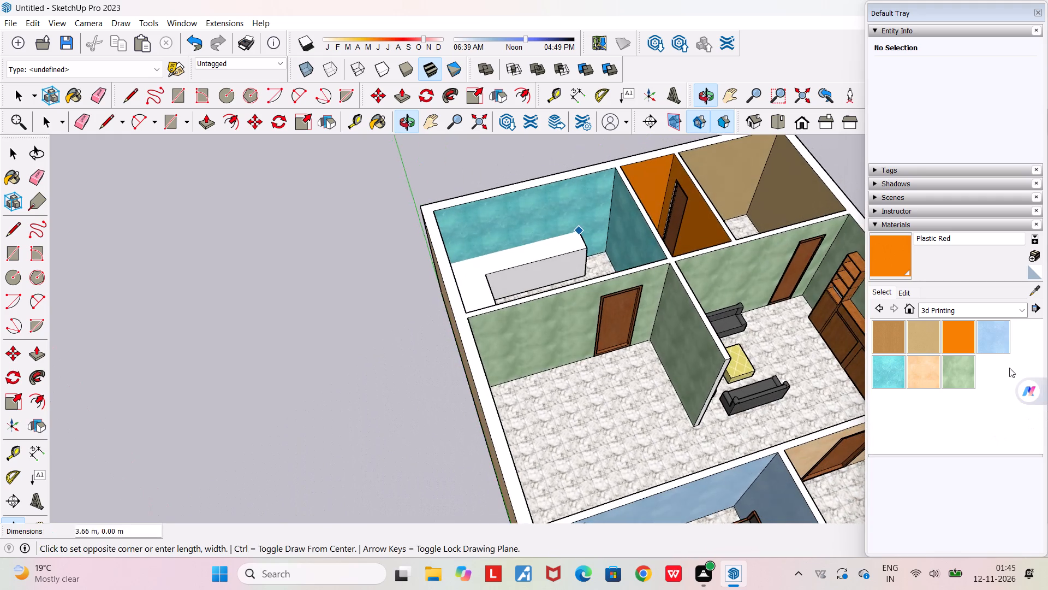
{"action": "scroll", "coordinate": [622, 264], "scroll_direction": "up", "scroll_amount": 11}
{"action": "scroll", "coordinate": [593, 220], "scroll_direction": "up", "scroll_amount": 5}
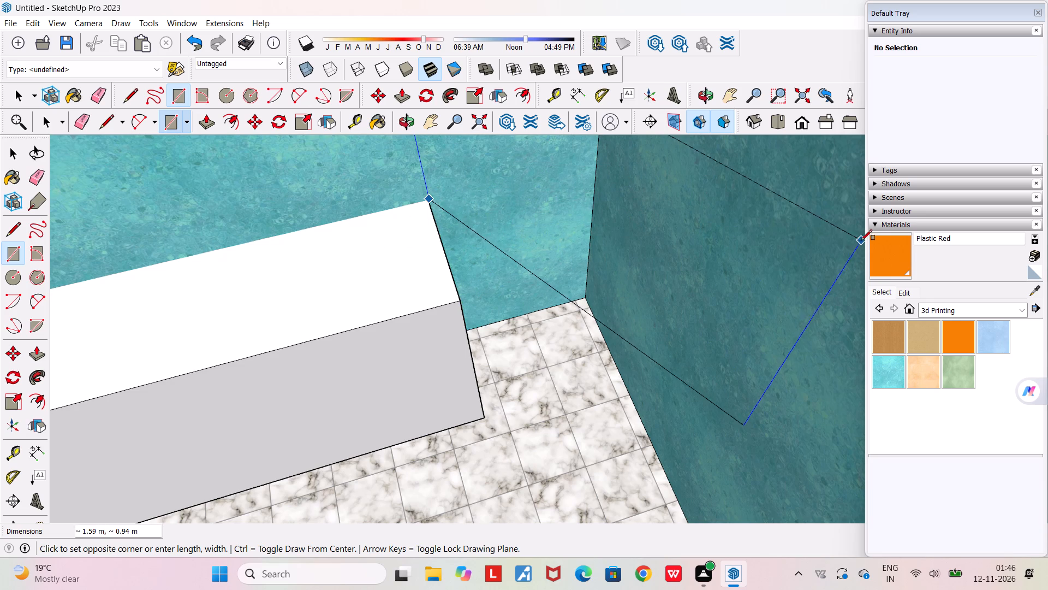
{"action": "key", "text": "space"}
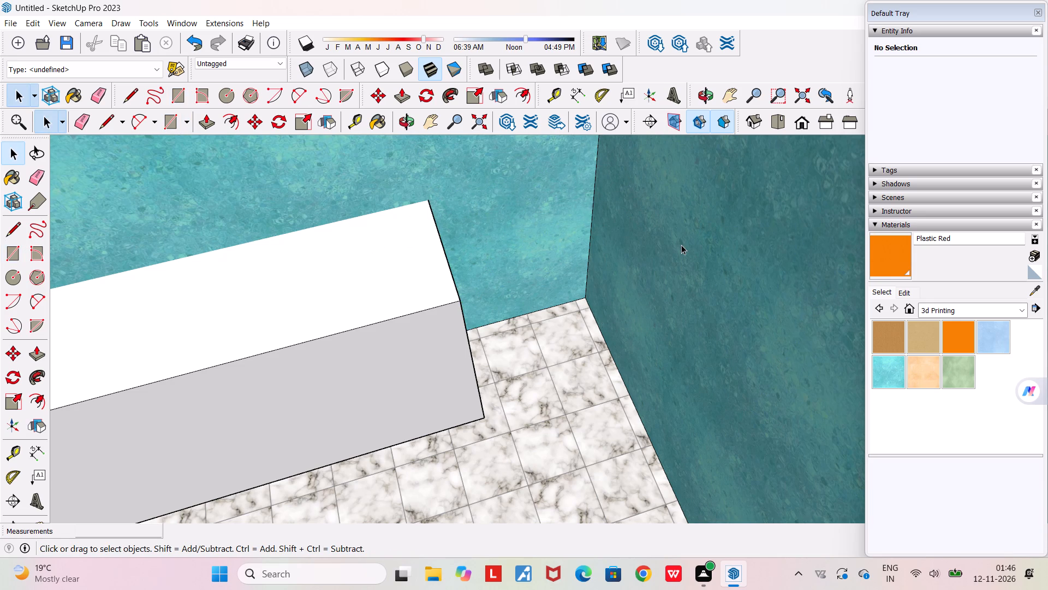
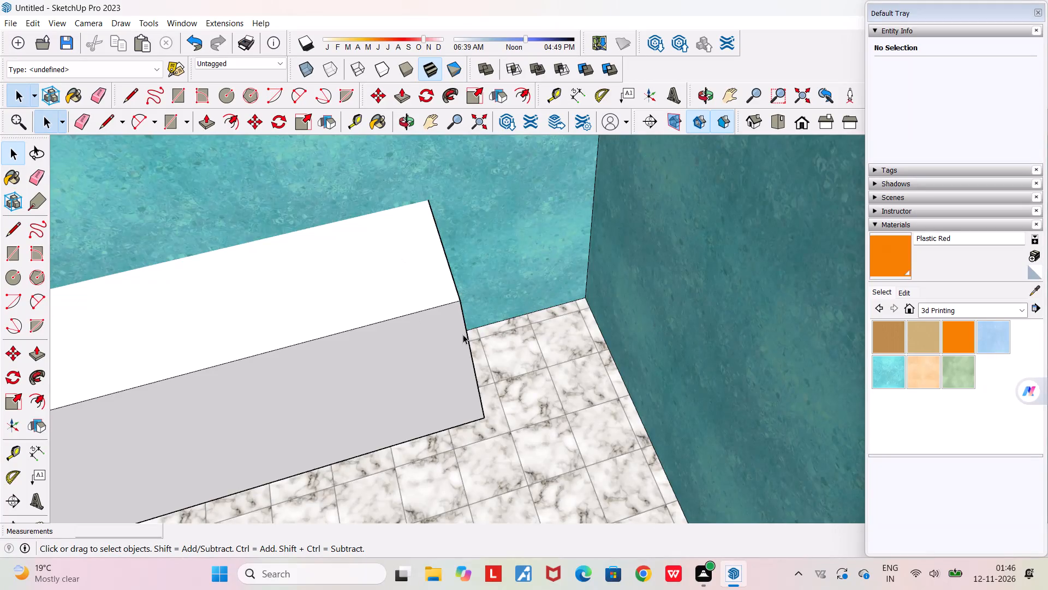
Place two vertical guides on the front face of the block's short leg, 0.80 m from the wall and about 0.7 m further along.
{"action": "scroll", "coordinate": [463, 333], "scroll_direction": "down", "scroll_amount": 20}
{"action": "middle_click_drag", "start_coordinate": [438, 346], "coordinate": [279, 354]}
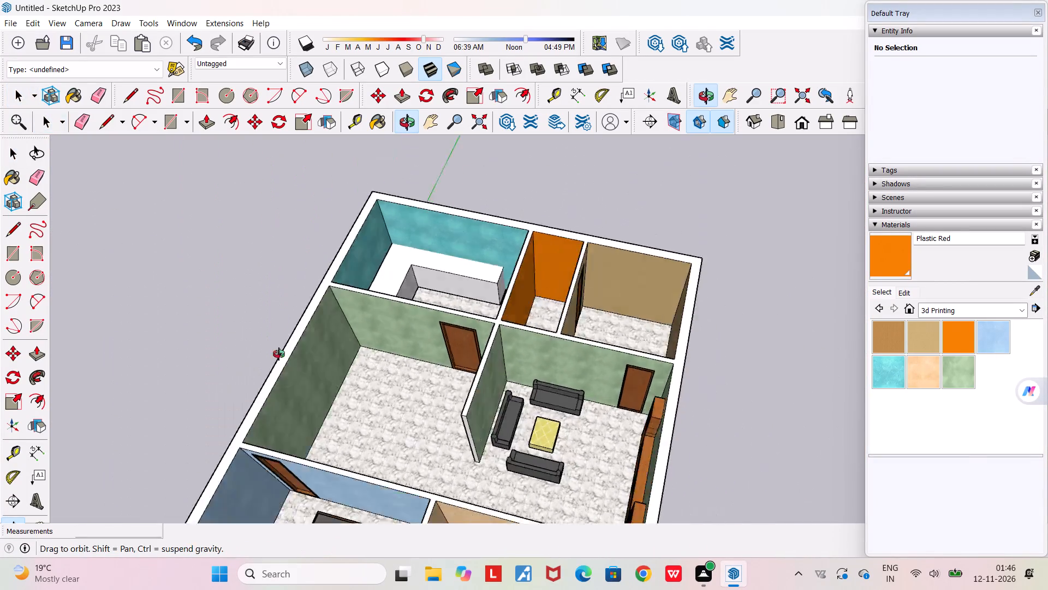
{"action": "middle_click_drag", "start_coordinate": [279, 354], "coordinate": [17, 353]}
{"action": "scroll", "coordinate": [557, 202], "scroll_direction": "up", "scroll_amount": 5}
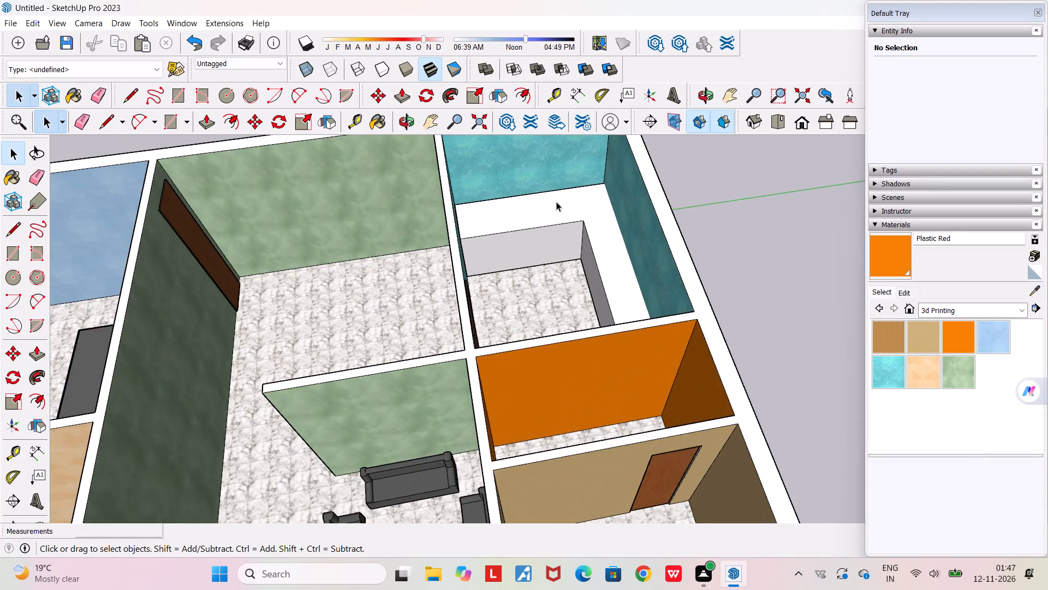
{"action": "middle_click_drag", "start_coordinate": [555, 202], "coordinate": [467, 210]}
{"action": "scroll", "coordinate": [535, 184], "scroll_direction": "up", "scroll_amount": 5}
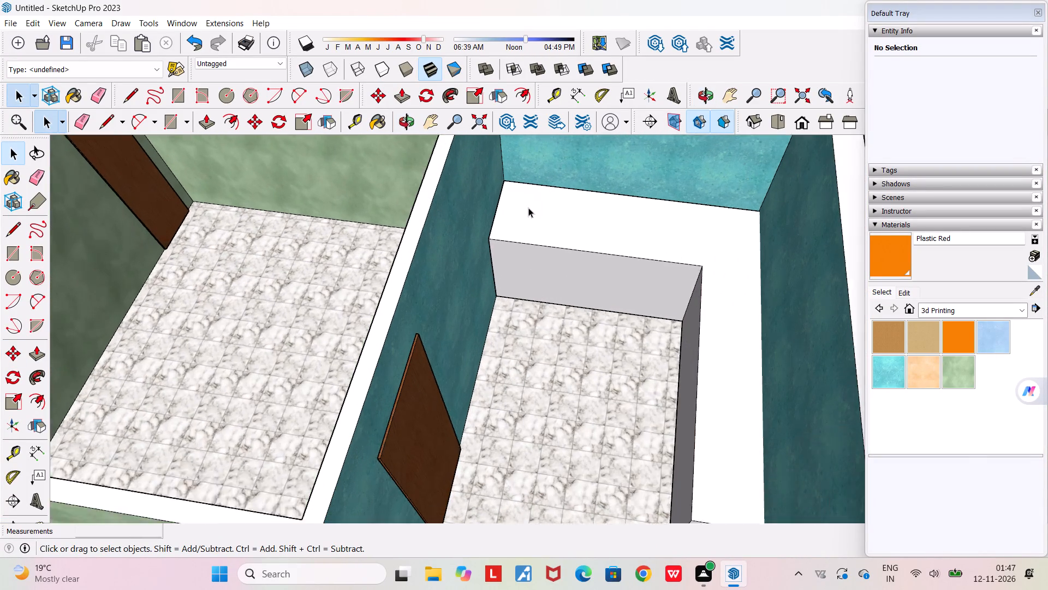
{"action": "scroll", "coordinate": [528, 208], "scroll_direction": "up", "scroll_amount": 1}
{"action": "middle_click_drag", "start_coordinate": [541, 261], "coordinate": [604, 256]}
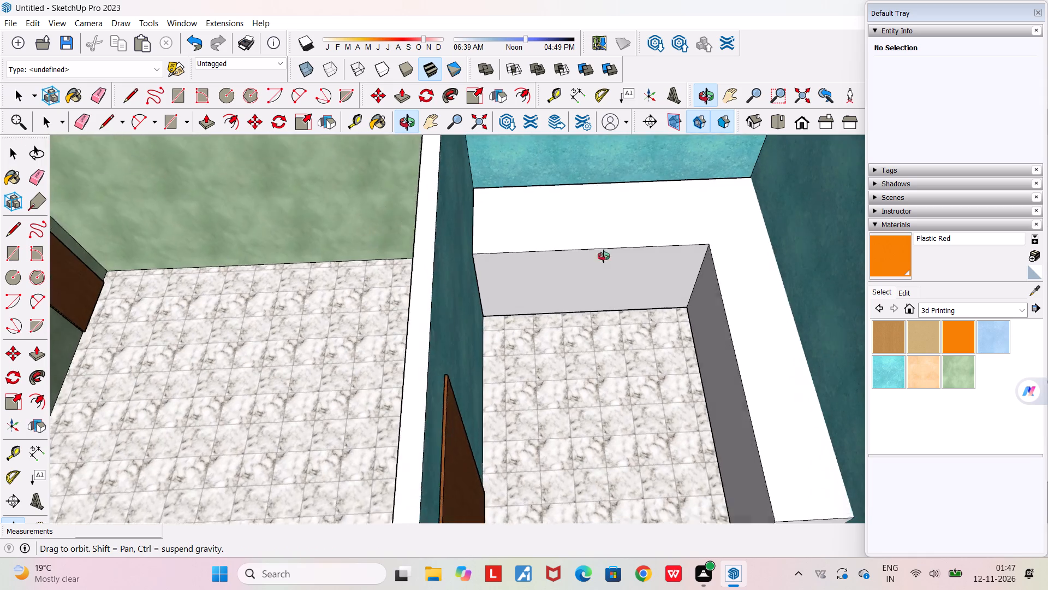
{"action": "middle_click_drag", "start_coordinate": [604, 256], "coordinate": [617, 270]}
{"action": "left_click", "coordinate": [548, 94]}
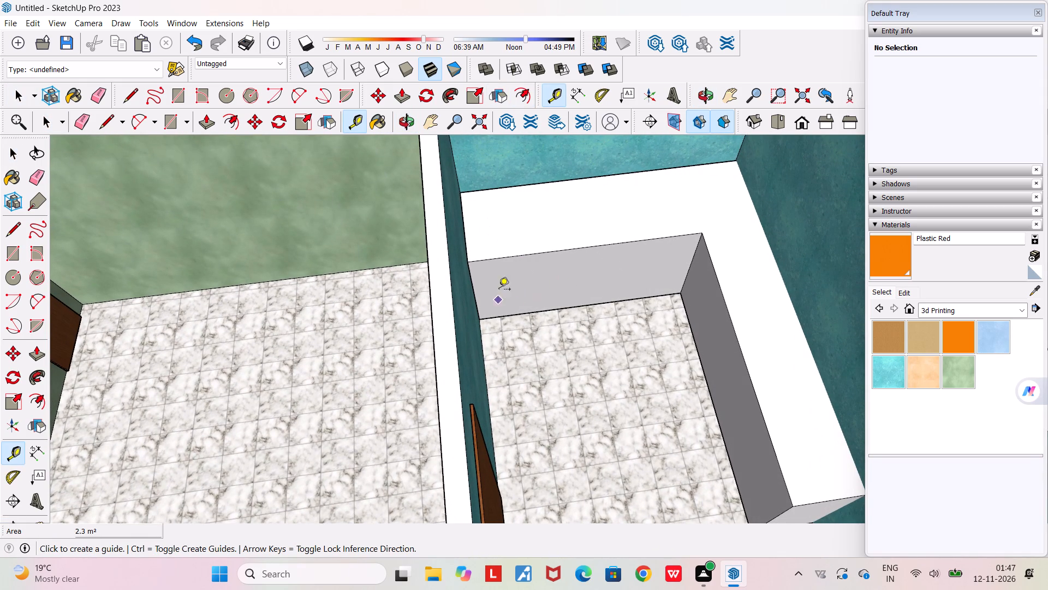
{"action": "left_click", "coordinate": [474, 290]}
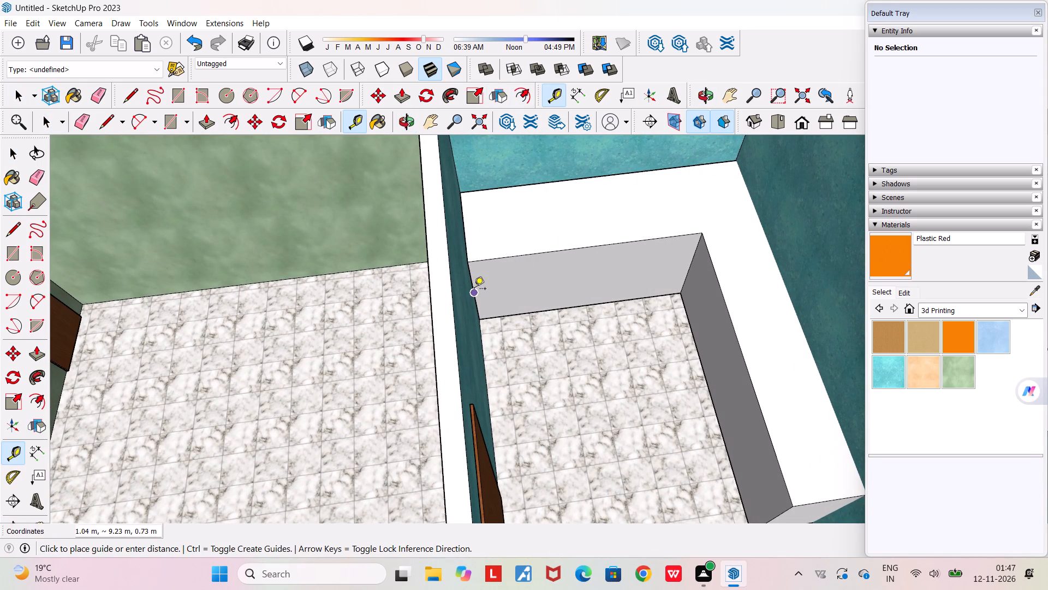
{"action": "left_click", "coordinate": [555, 275]}
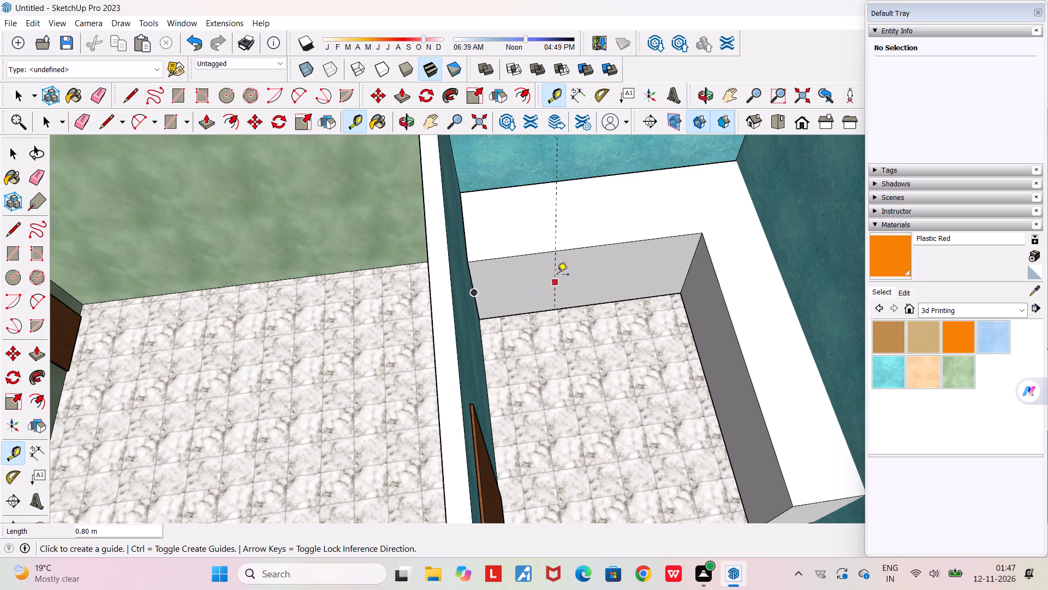
{"action": "left_click", "coordinate": [553, 263]}
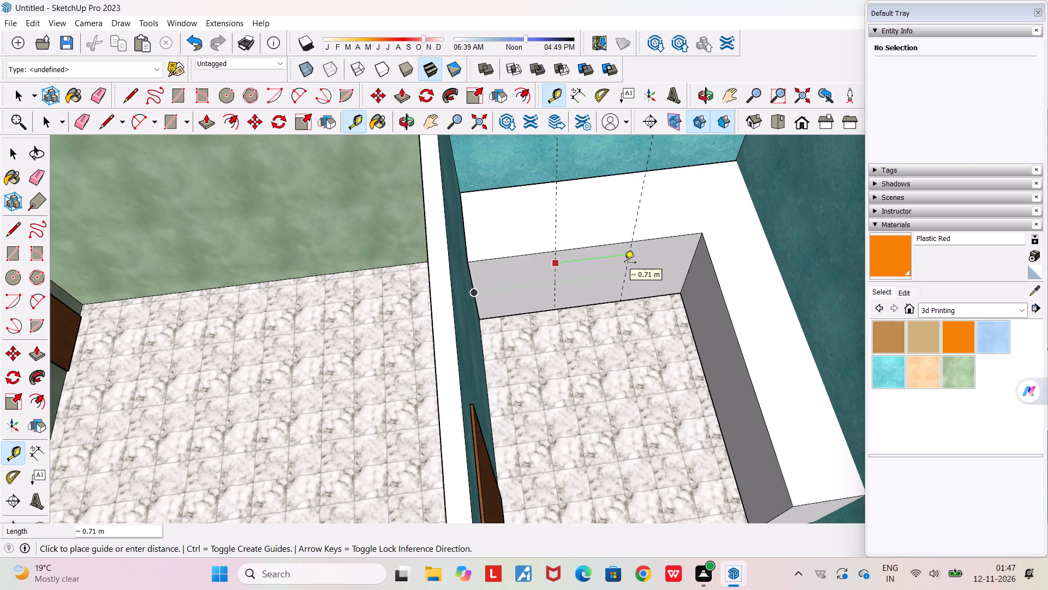
{"action": "left_click", "coordinate": [624, 263]}
Place two vertical guides on the long leg's front face, 0.70 m from its free end and about 0.85 m further along.
{"action": "middle_click_drag", "start_coordinate": [689, 282], "coordinate": [816, 278]}
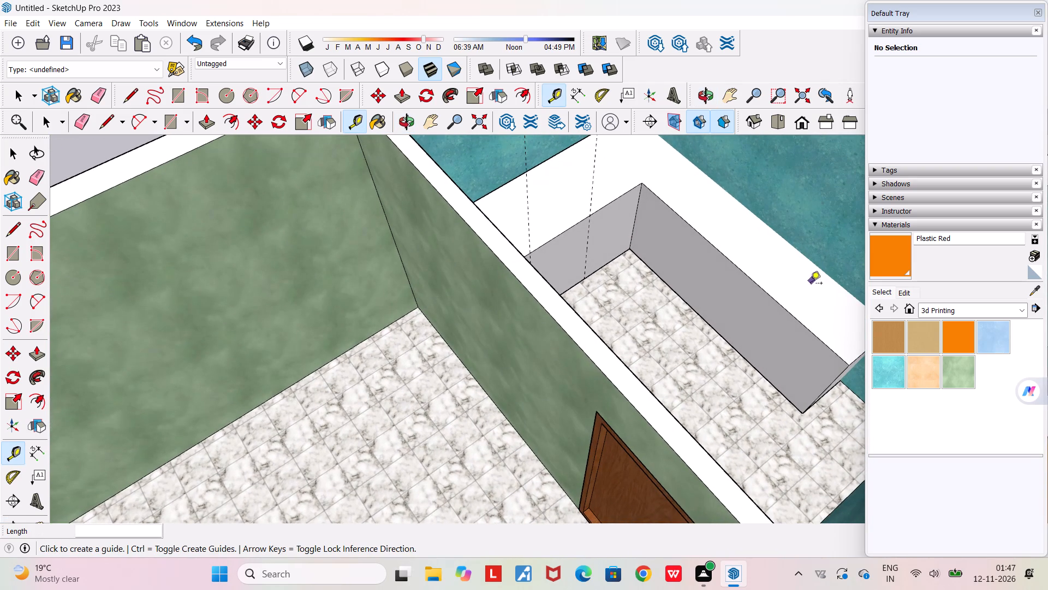
{"action": "left_click", "coordinate": [824, 390]}
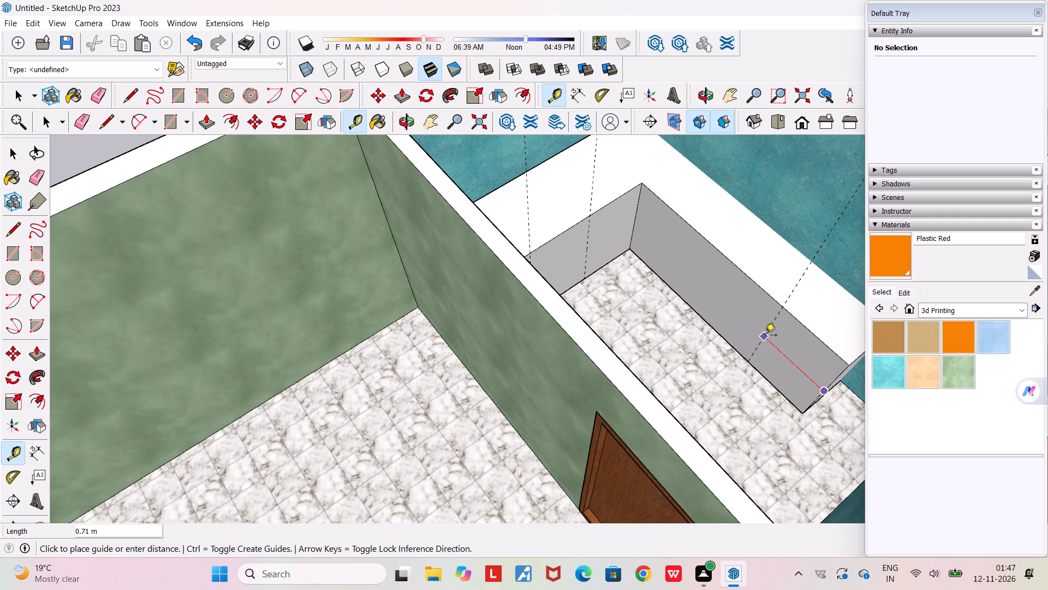
{"action": "left_click", "coordinate": [766, 337]}
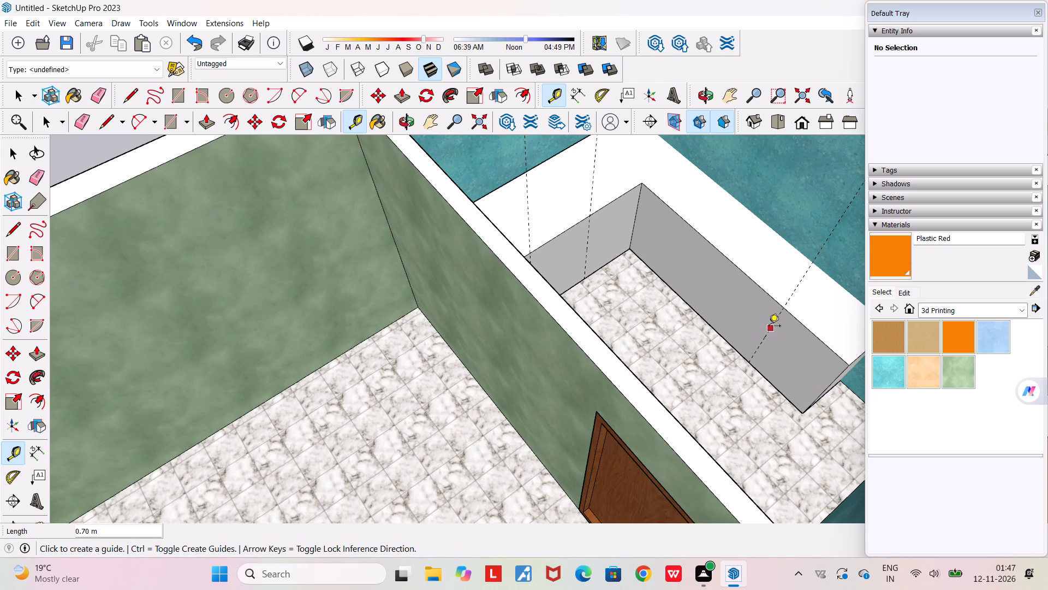
{"action": "left_click", "coordinate": [772, 325]}
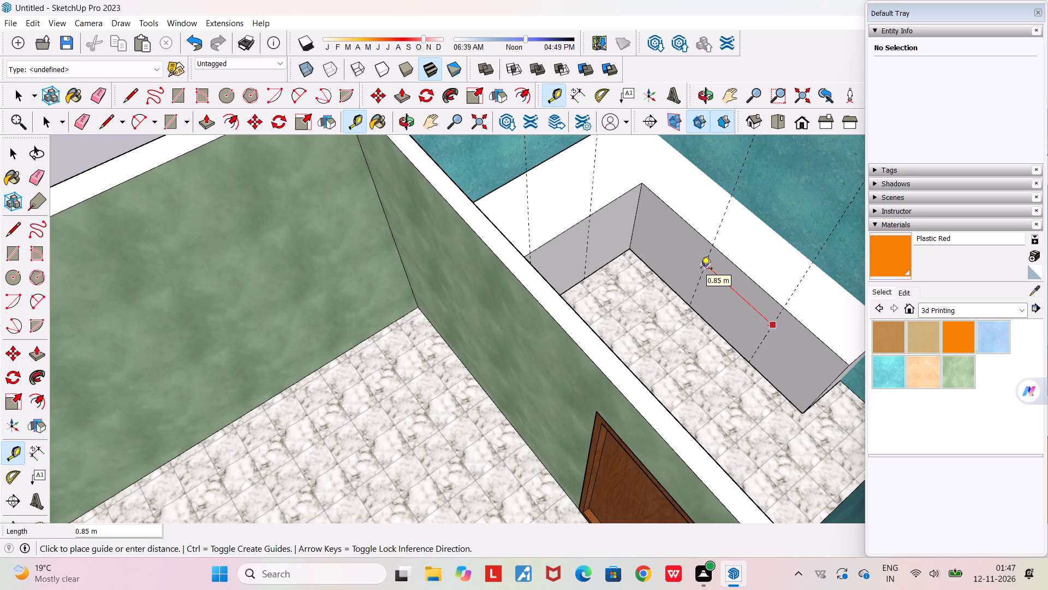
{"action": "left_click", "coordinate": [701, 269]}
Draw a rectangle about 0.71 m by 1.06 m between the two guides on the short leg's front face.
{"action": "scroll", "coordinate": [786, 279], "scroll_direction": "down", "scroll_amount": 5}
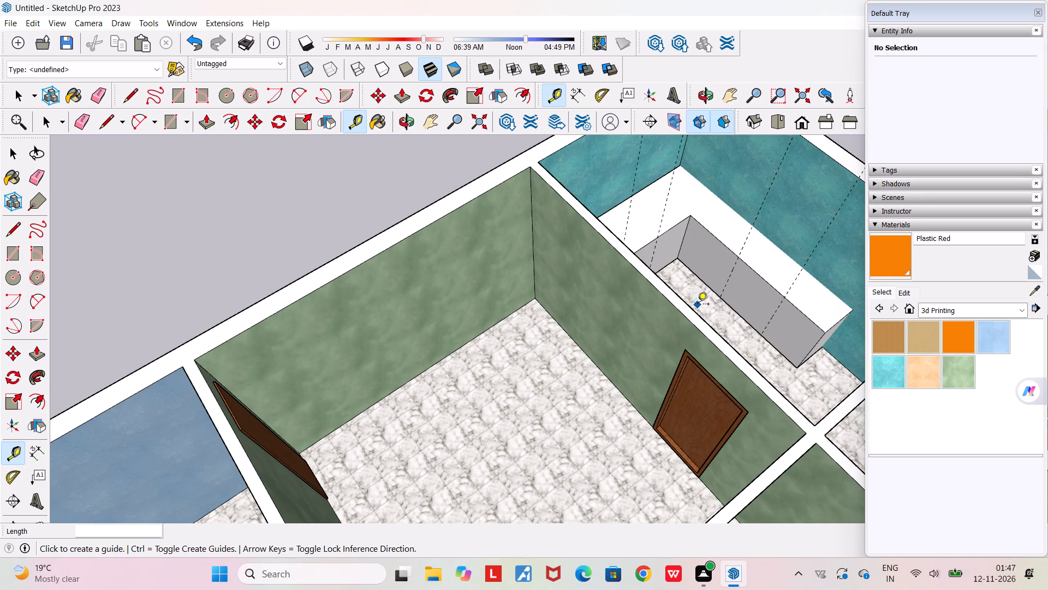
{"action": "middle_click_drag", "start_coordinate": [698, 296], "coordinate": [426, 235]}
{"action": "scroll", "coordinate": [426, 235], "scroll_direction": "down", "scroll_amount": 4}
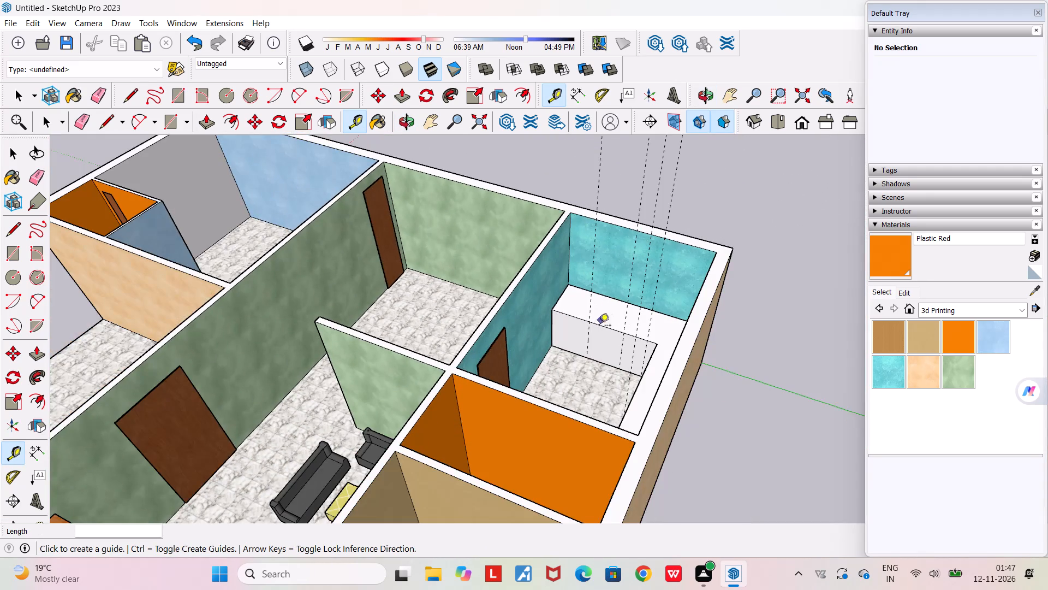
{"action": "scroll", "coordinate": [599, 375], "scroll_direction": "up", "scroll_amount": 7}
{"action": "middle_click_drag", "start_coordinate": [602, 387], "coordinate": [704, 397]}
{"action": "key", "text": "space"}
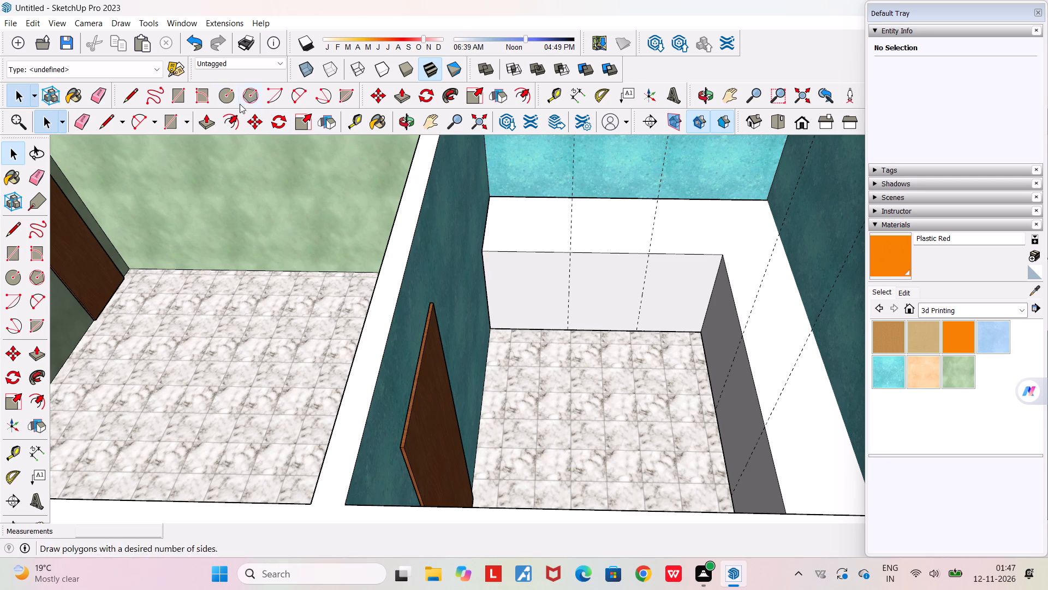
{"action": "left_click", "coordinate": [184, 98]}
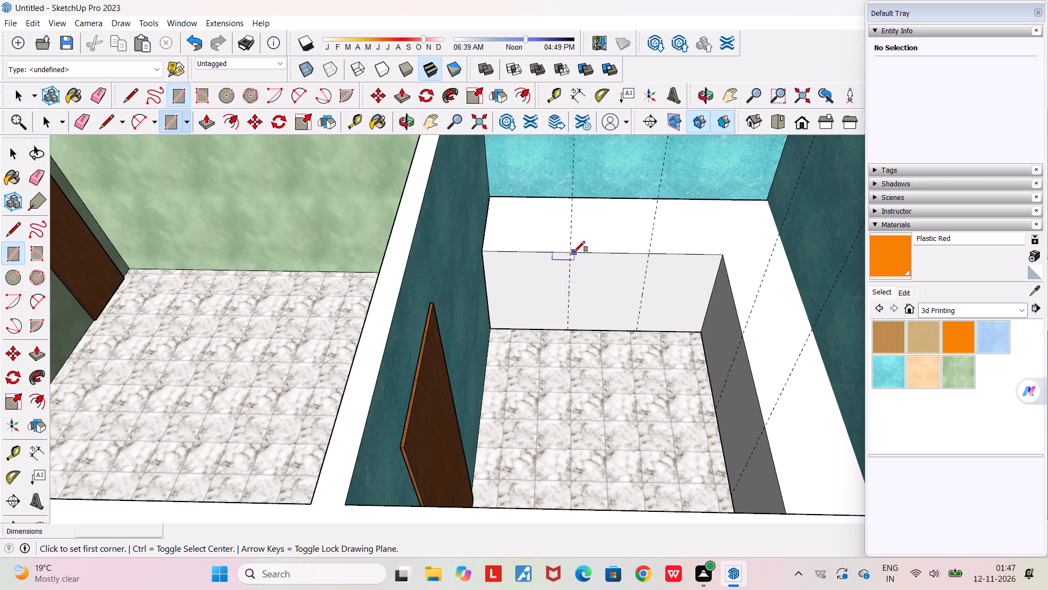
{"action": "left_click", "coordinate": [569, 250]}
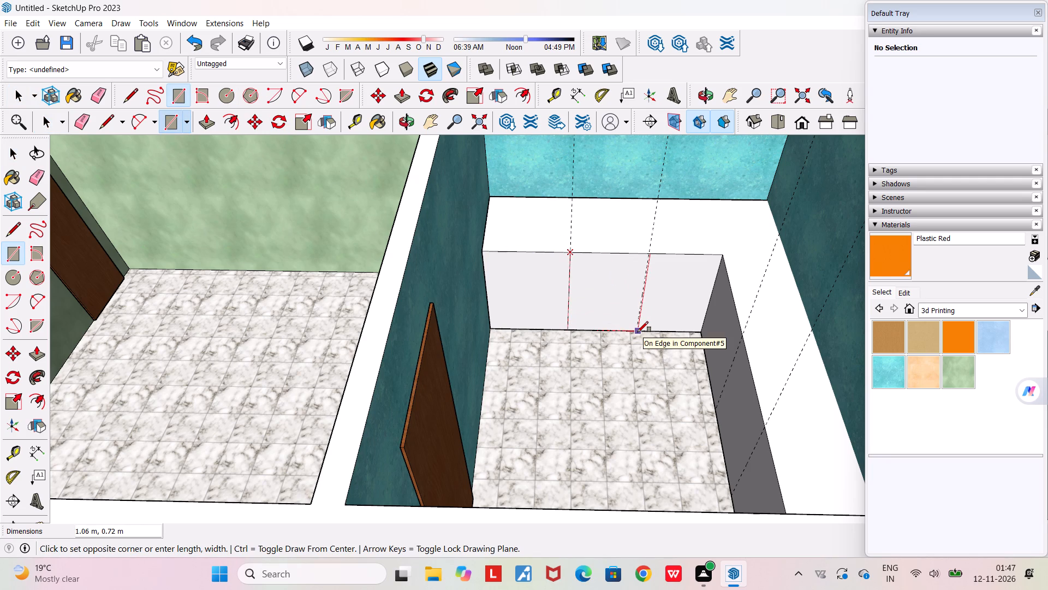
{"action": "scroll", "coordinate": [633, 334], "scroll_direction": "up", "scroll_amount": 12}
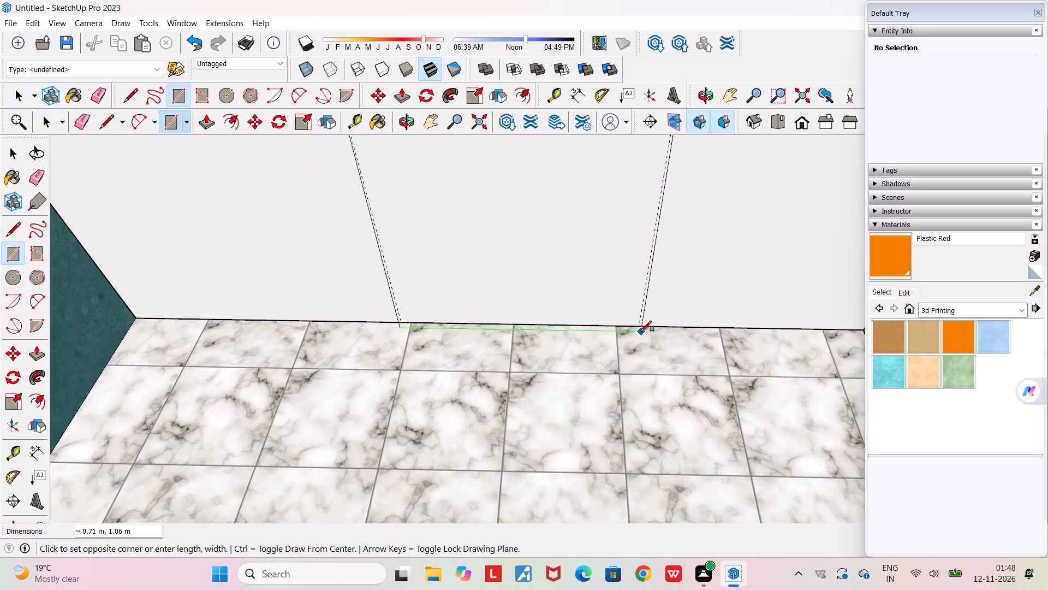
{"action": "left_click", "coordinate": [640, 329]}
Draw a full-height rectangle, 1.06 m tall, between the two guides on the long leg's front face.
{"action": "scroll", "coordinate": [640, 319], "scroll_direction": "down", "scroll_amount": 2}
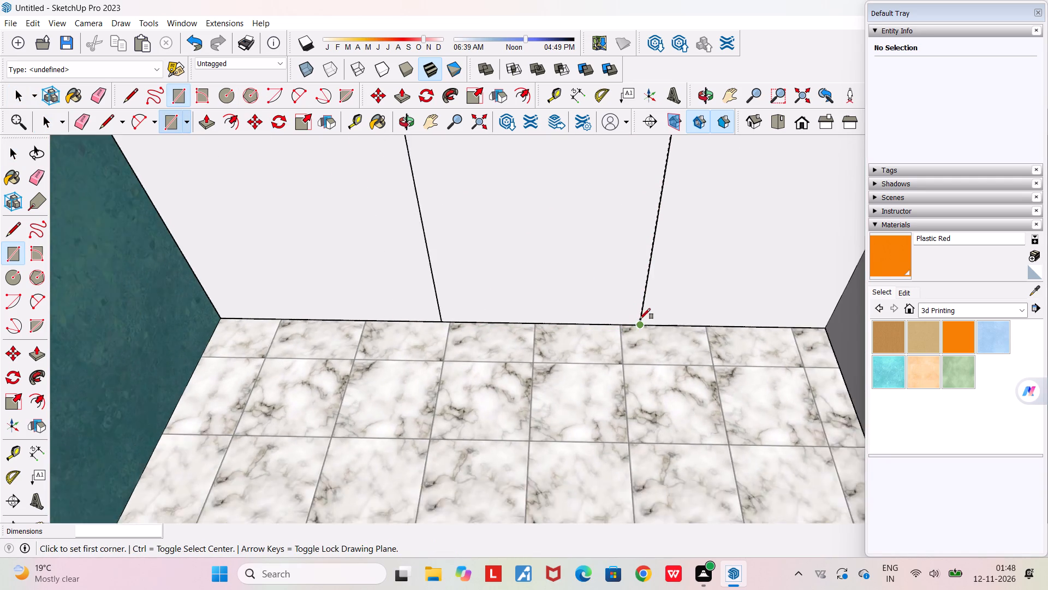
{"action": "scroll", "coordinate": [640, 319], "scroll_direction": "down", "scroll_amount": 14}
{"action": "middle_click_drag", "start_coordinate": [626, 382], "coordinate": [958, 467]}
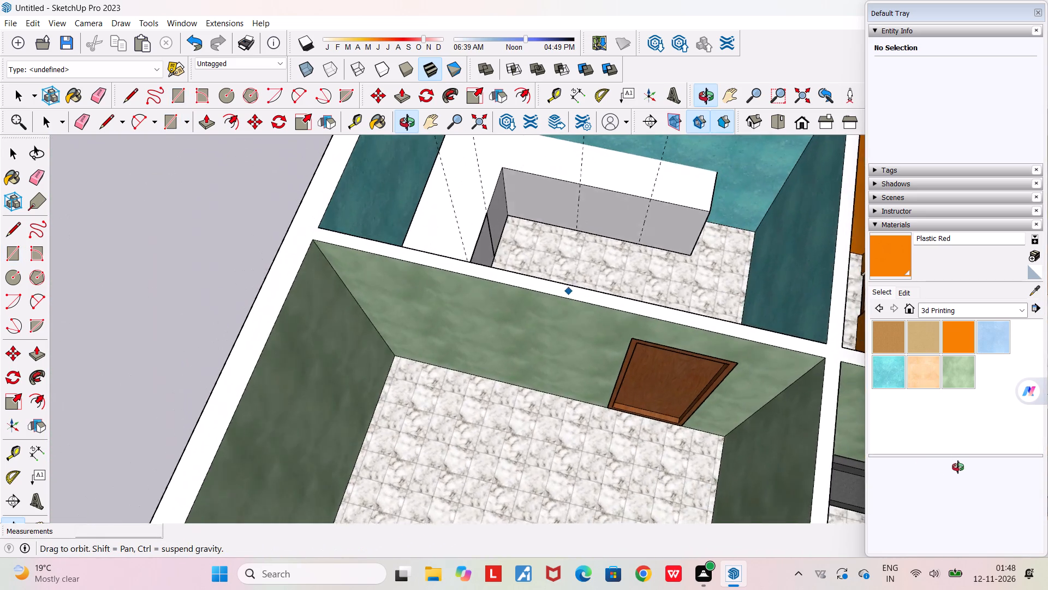
{"action": "middle_click_drag", "start_coordinate": [958, 467], "coordinate": [958, 450]}
{"action": "scroll", "coordinate": [531, 216], "scroll_direction": "up", "scroll_amount": 4}
{"action": "scroll", "coordinate": [562, 180], "scroll_direction": "up", "scroll_amount": 5}
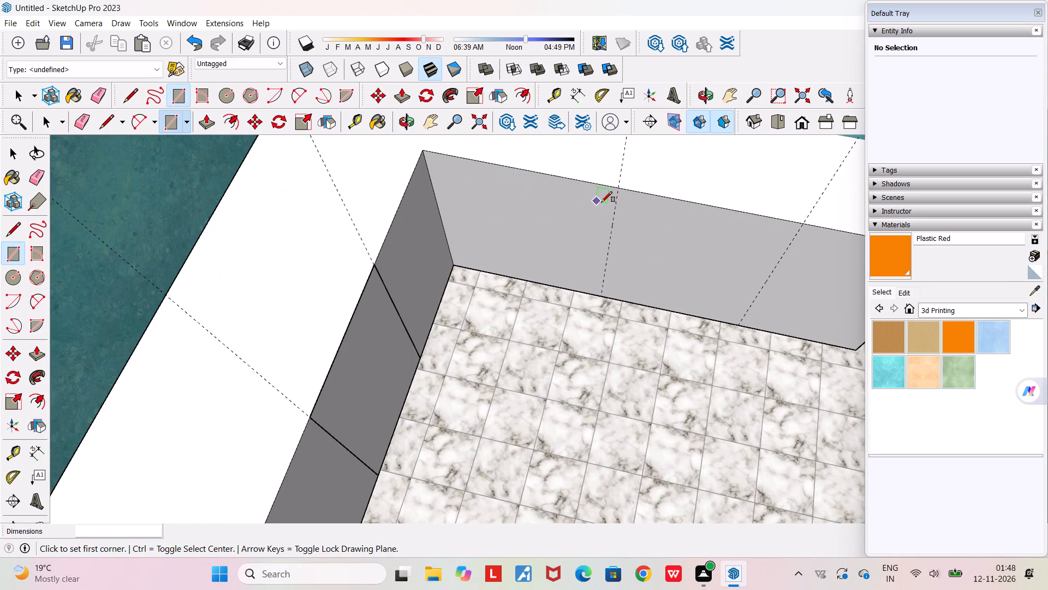
{"action": "left_click", "coordinate": [620, 186]}
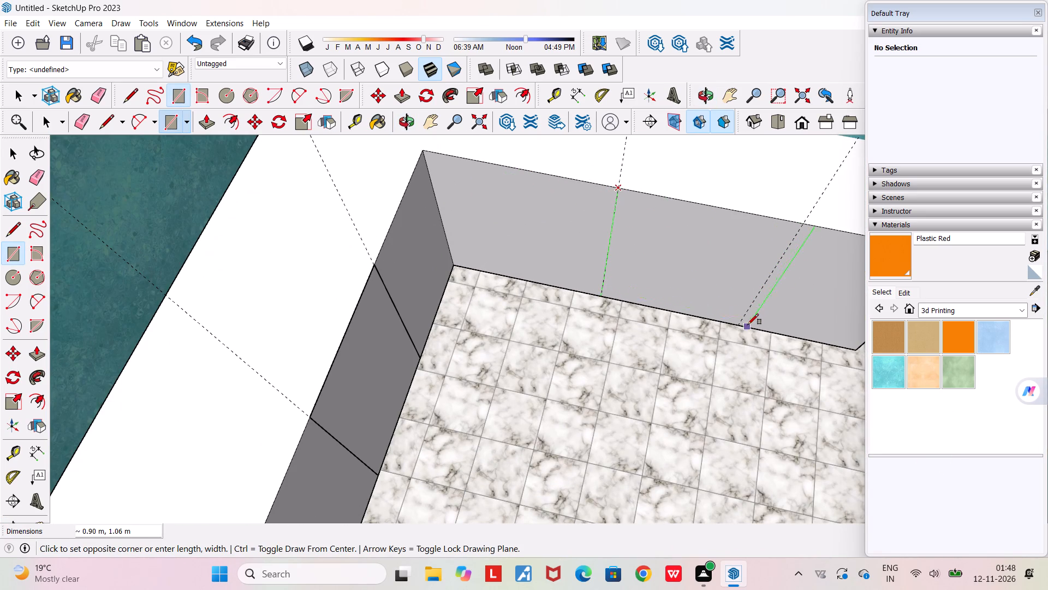
{"action": "left_click", "coordinate": [739, 327]}
Erase all the guide lines running through the L-shaped block.
{"action": "scroll", "coordinate": [690, 284], "scroll_direction": "down", "scroll_amount": 4}
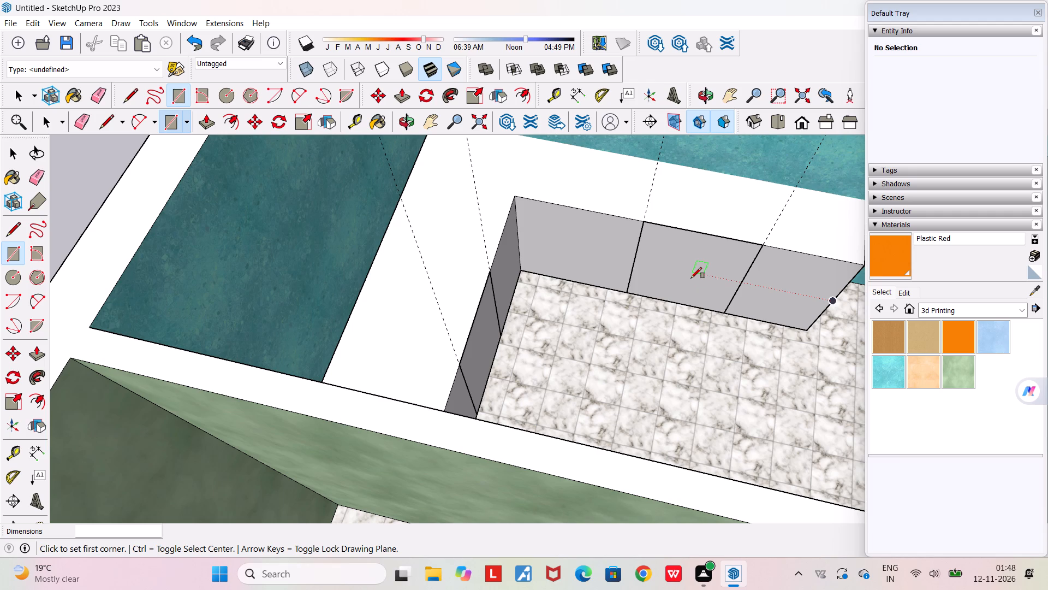
{"action": "scroll", "coordinate": [691, 277], "scroll_direction": "down", "scroll_amount": 12}
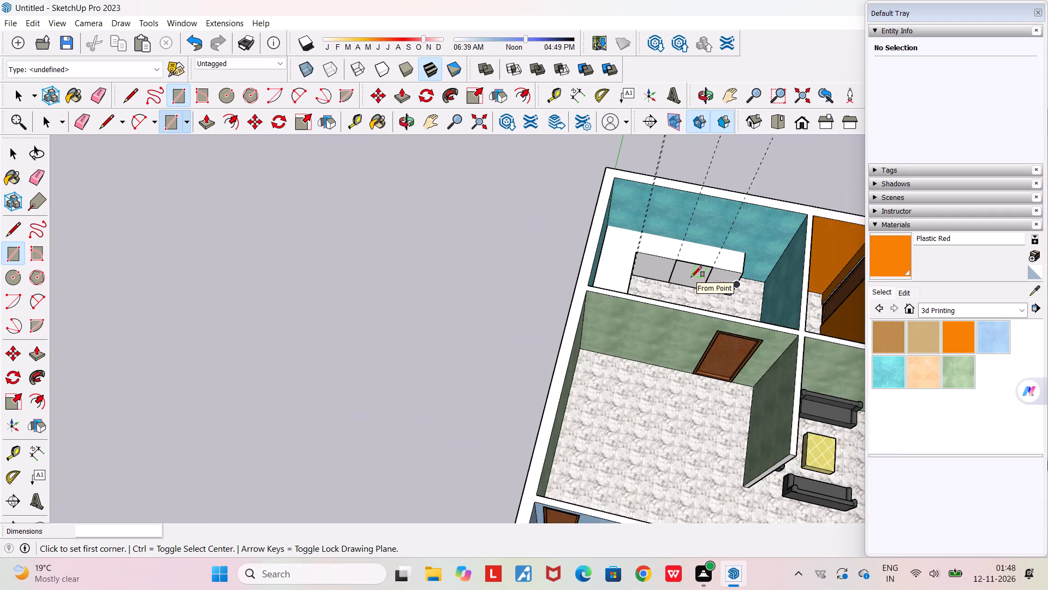
{"action": "scroll", "coordinate": [691, 277], "scroll_direction": "down", "scroll_amount": 5}
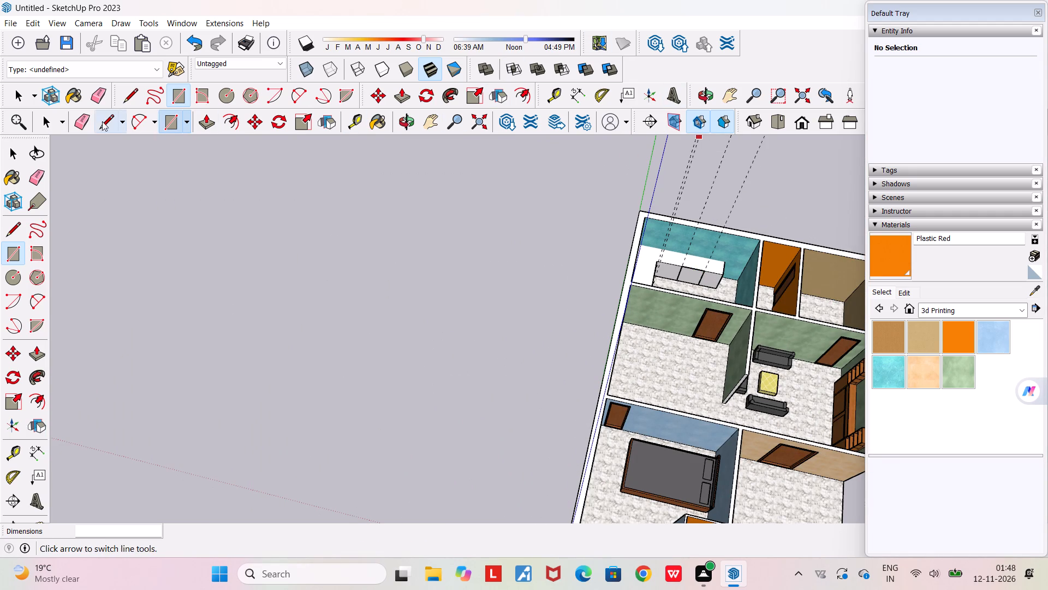
{"action": "left_click", "coordinate": [103, 99]}
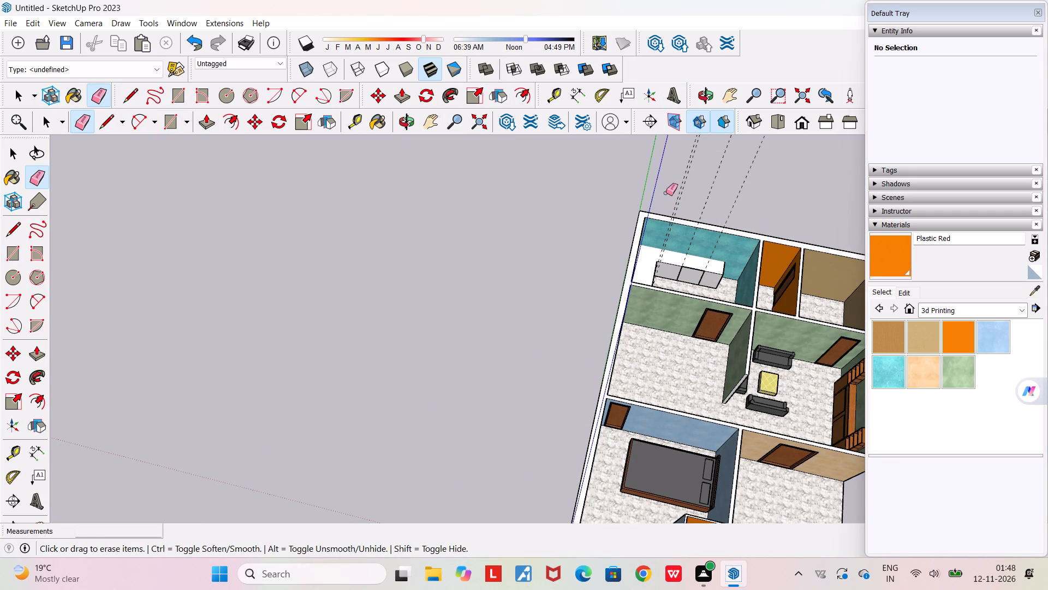
{"action": "left_click_drag", "start_coordinate": [670, 185], "coordinate": [777, 178]}
Draw rectangles over the short leg's two remaining front sections, 1.06 by 0.80 m beside the wall and 1.06 by 0.66 m at the inner corner.
{"action": "middle_click_drag", "start_coordinate": [741, 196], "coordinate": [544, 156]}
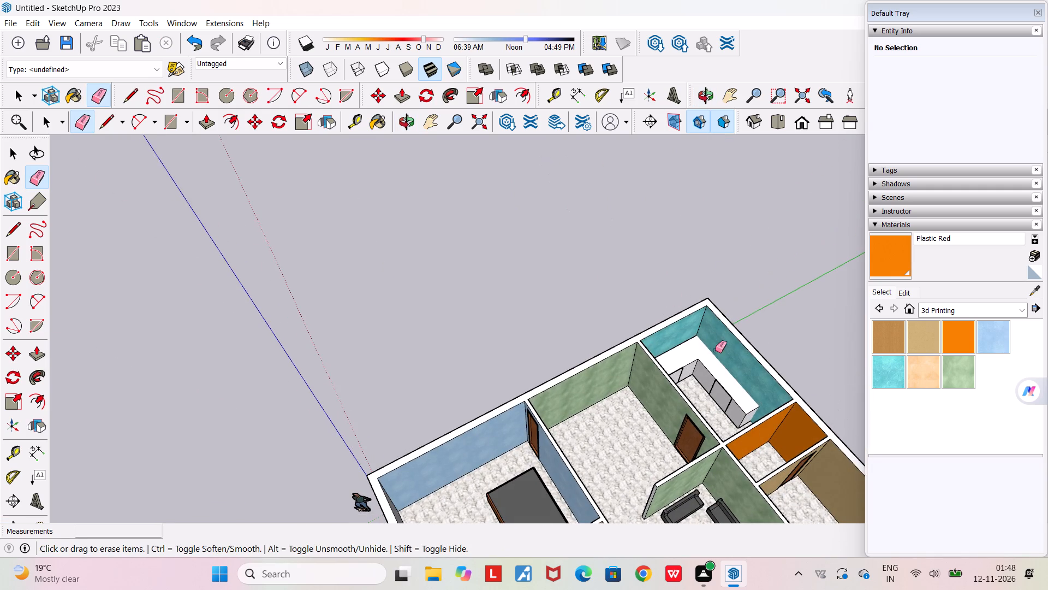
{"action": "middle_click_drag", "start_coordinate": [713, 349], "coordinate": [525, 226]}
{"action": "scroll", "coordinate": [682, 496], "scroll_direction": "up", "scroll_amount": 6}
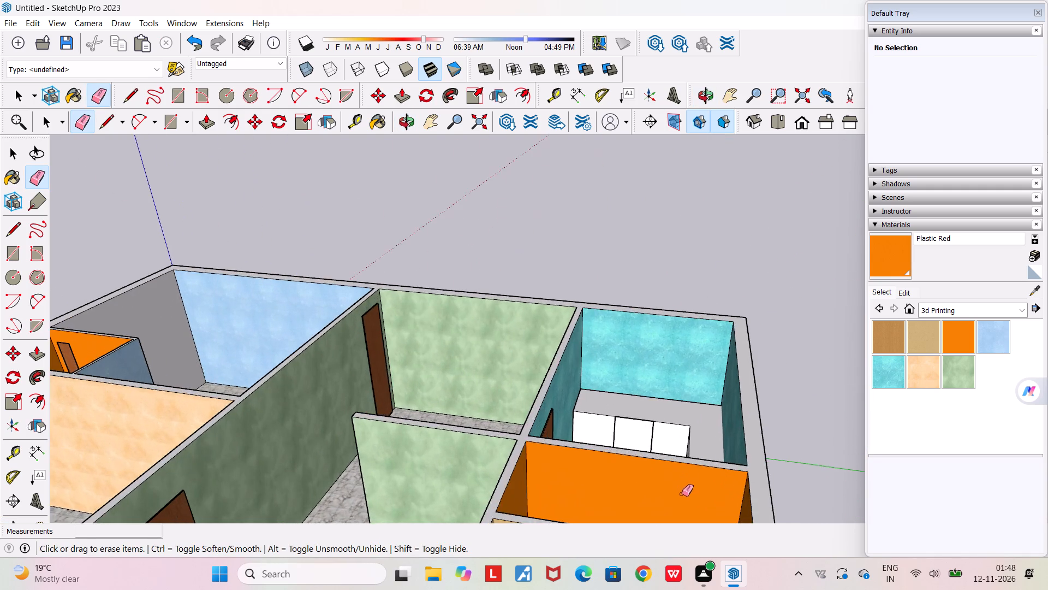
{"action": "middle_click_drag", "start_coordinate": [657, 516], "coordinate": [655, 587]}
{"action": "scroll", "coordinate": [645, 394], "scroll_direction": "up", "scroll_amount": 6}
{"action": "scroll", "coordinate": [624, 457], "scroll_direction": "up", "scroll_amount": 3}
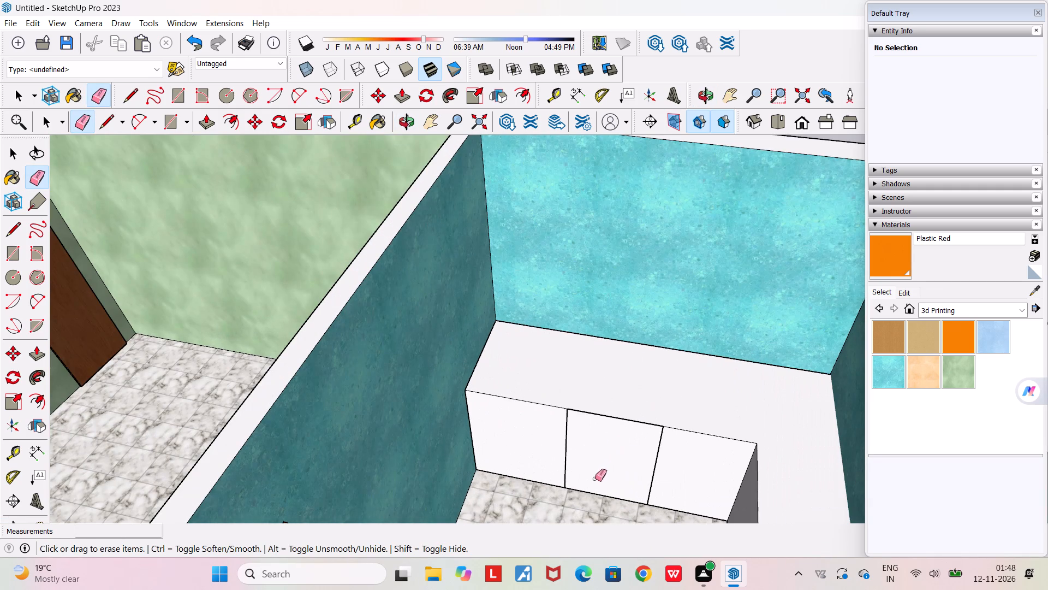
{"action": "key", "text": "space"}
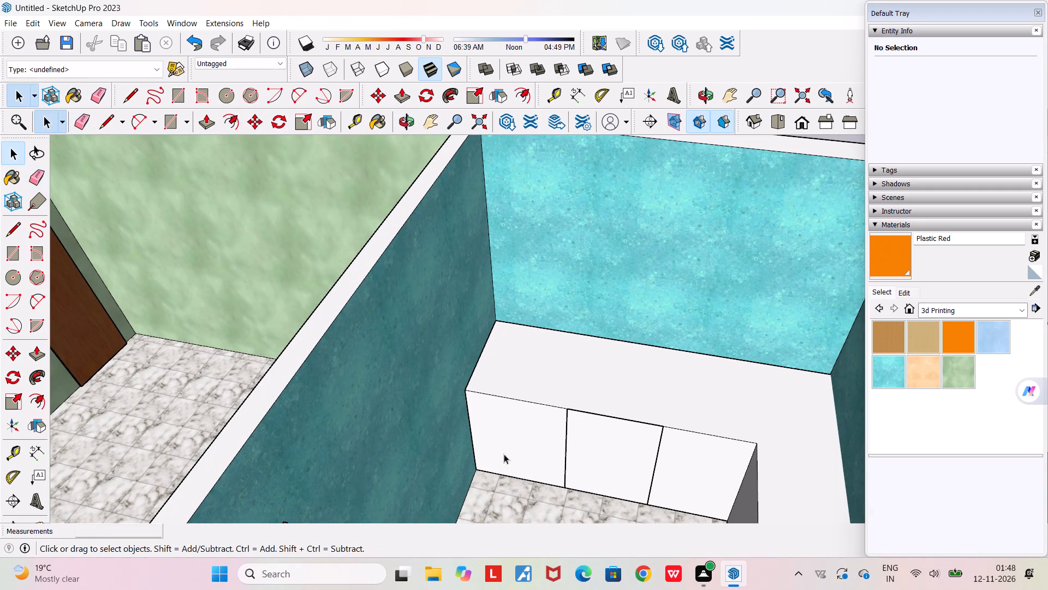
{"action": "left_click", "coordinate": [180, 98]}
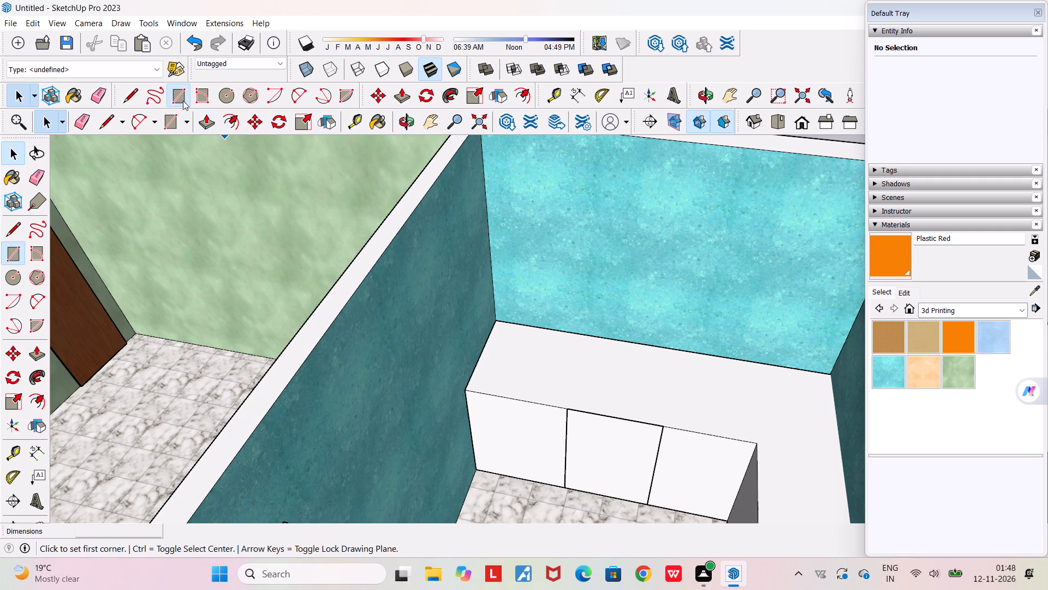
{"action": "left_click", "coordinate": [465, 396]}
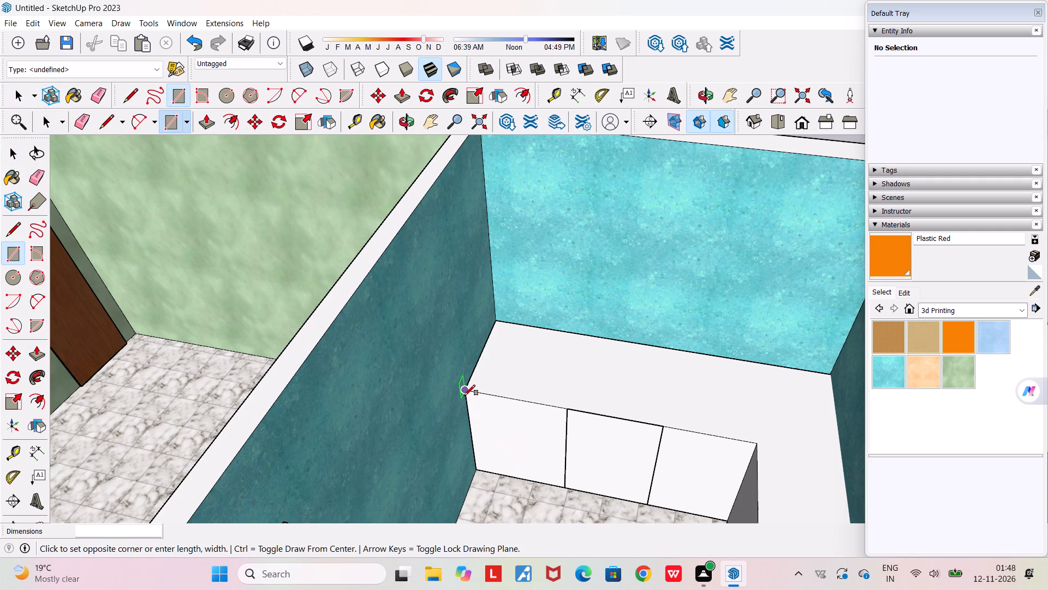
{"action": "left_click", "coordinate": [567, 489]}
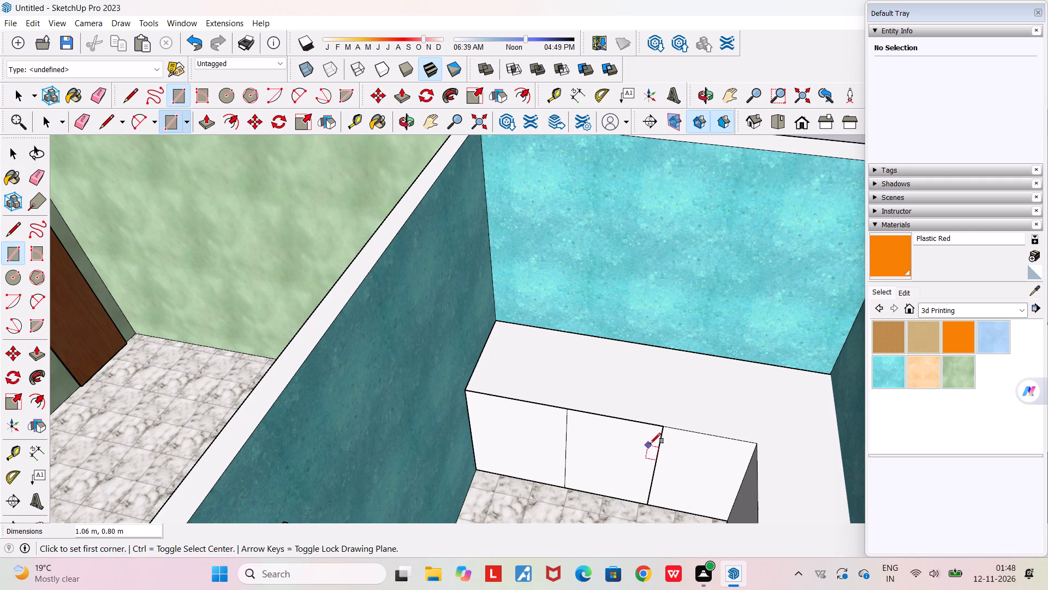
{"action": "left_click", "coordinate": [662, 427]}
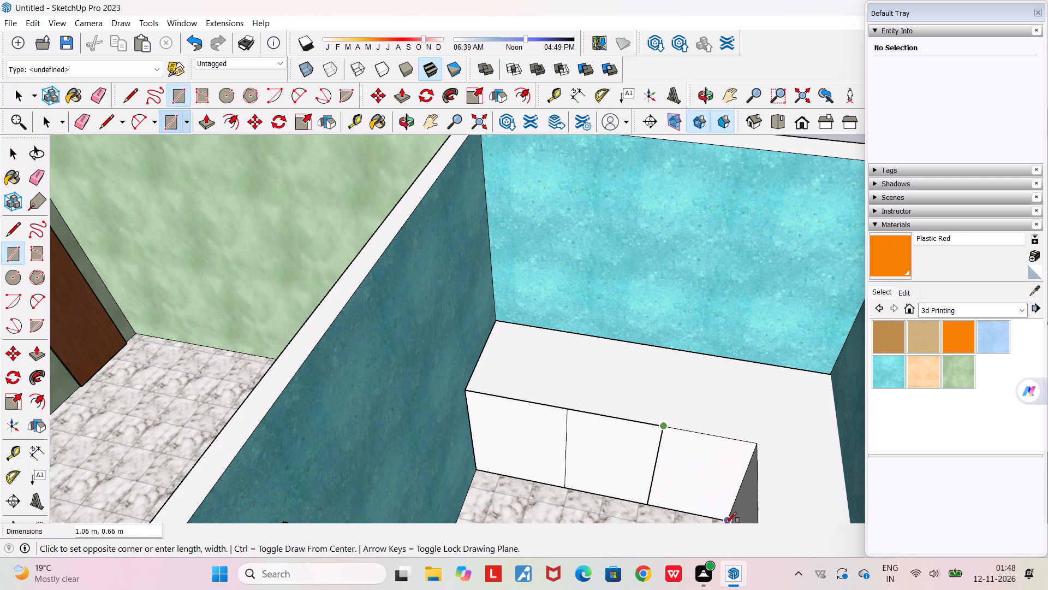
{"action": "left_click", "coordinate": [726, 523]}
{"action": "scroll", "coordinate": [717, 455], "scroll_direction": "down", "scroll_amount": 10}
{"action": "middle_click_drag", "start_coordinate": [698, 459], "coordinate": [961, 496]}
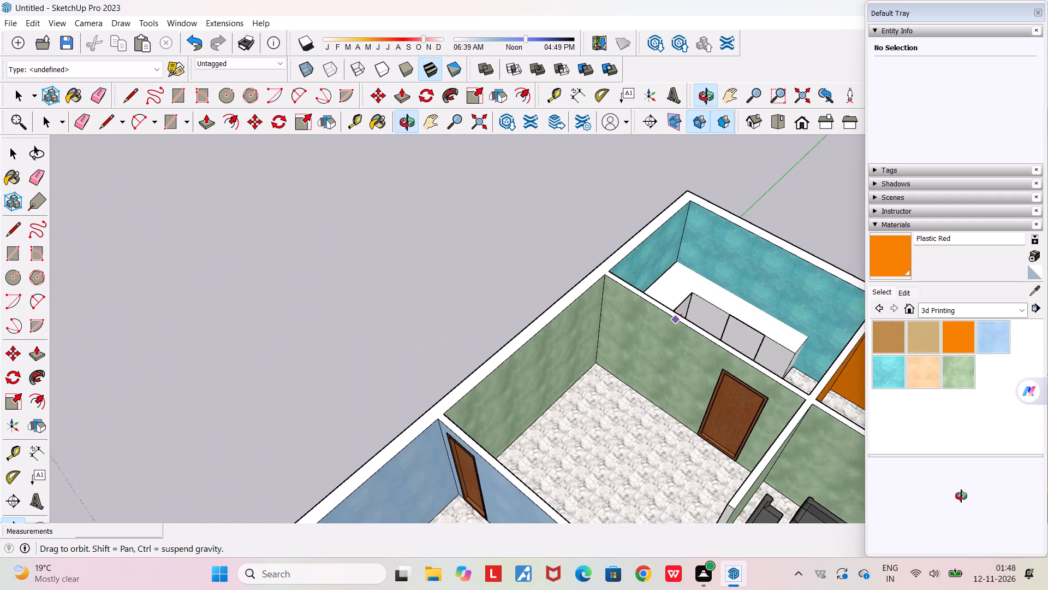
Draw rectangles over the long leg's two remaining front sections, about 1.06 by 0.96 m at the inner corner and 1.06 by 0.70 m at the free end.
{"action": "middle_click_drag", "start_coordinate": [961, 496], "coordinate": [1026, 472]}
{"action": "scroll", "coordinate": [742, 247], "scroll_direction": "up", "scroll_amount": 5}
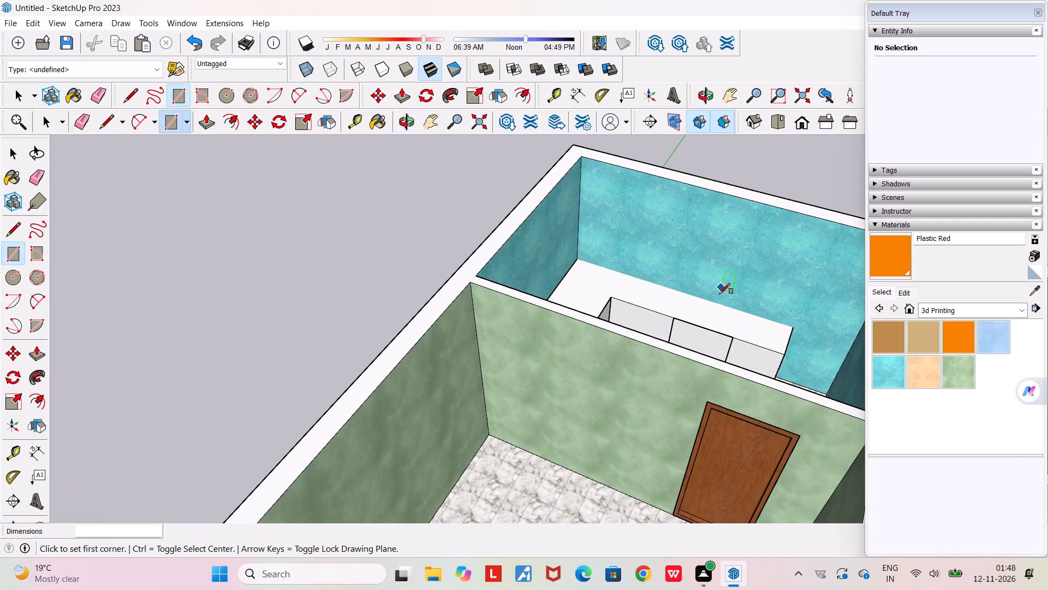
{"action": "scroll", "coordinate": [714, 310], "scroll_direction": "up", "scroll_amount": 6}
{"action": "left_click", "coordinate": [529, 288]}
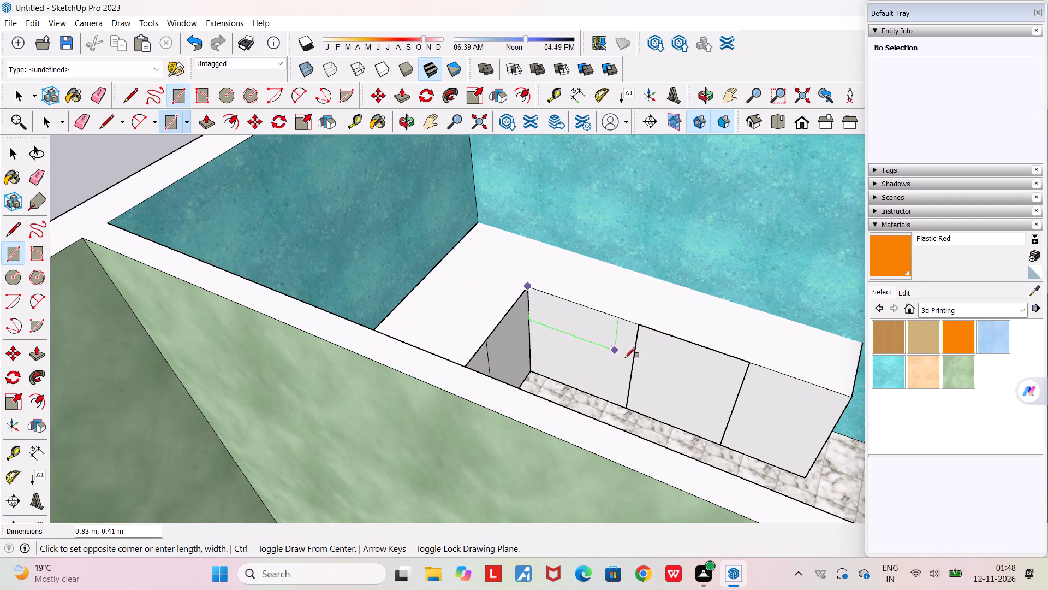
{"action": "left_click", "coordinate": [626, 404]}
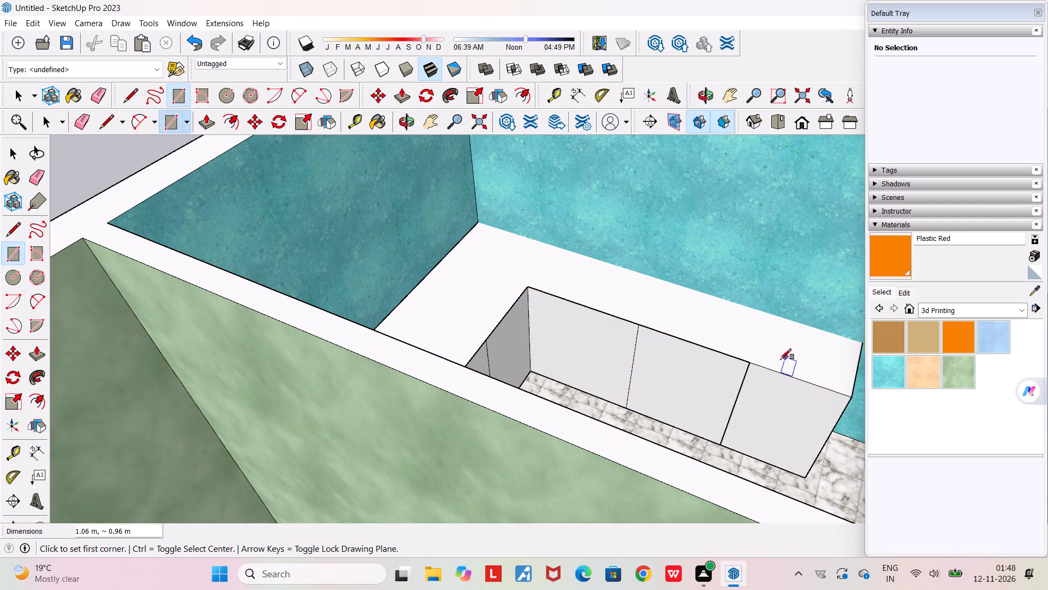
{"action": "left_click", "coordinate": [749, 364]}
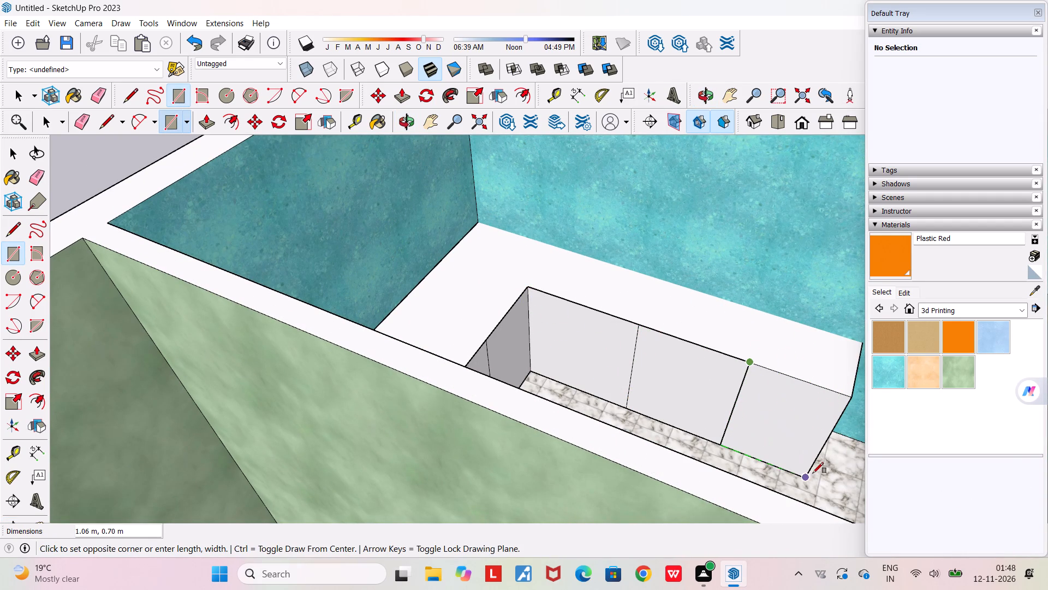
{"action": "left_click", "coordinate": [805, 477]}
Draw a rectangle about 0.64 by 0.84 m on the short leg's countertop, near the end against the side wall.
{"action": "scroll", "coordinate": [785, 405], "scroll_direction": "down", "scroll_amount": 6}
{"action": "scroll", "coordinate": [785, 404], "scroll_direction": "up", "scroll_amount": 1}
{"action": "middle_click_drag", "start_coordinate": [783, 404], "coordinate": [633, 390]}
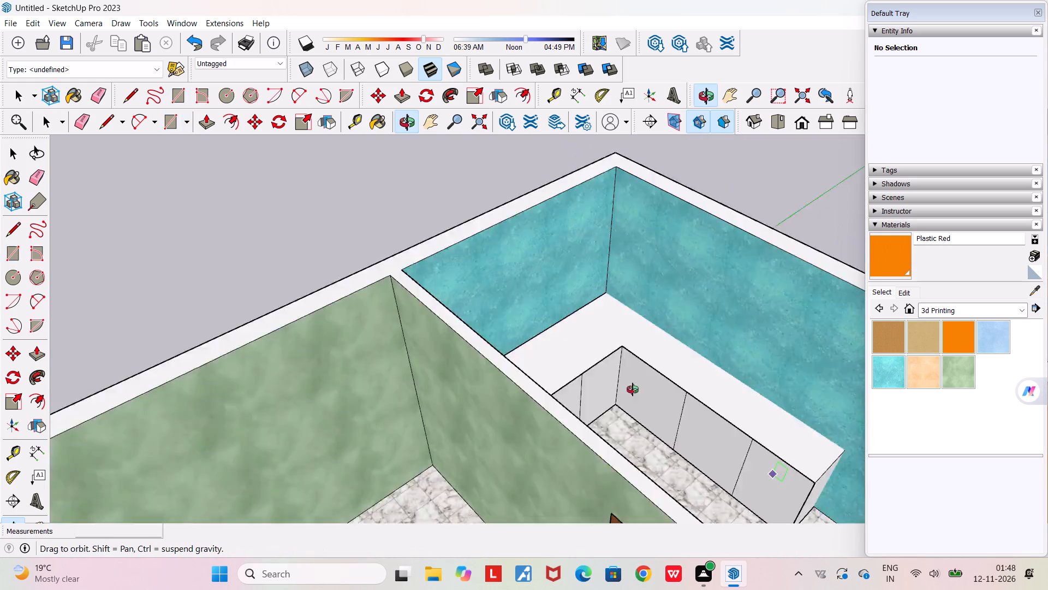
{"action": "middle_click_drag", "start_coordinate": [633, 390], "coordinate": [392, 375]}
{"action": "scroll", "coordinate": [392, 375], "scroll_direction": "down", "scroll_amount": 1}
{"action": "middle_click_drag", "start_coordinate": [400, 372], "coordinate": [551, 376]}
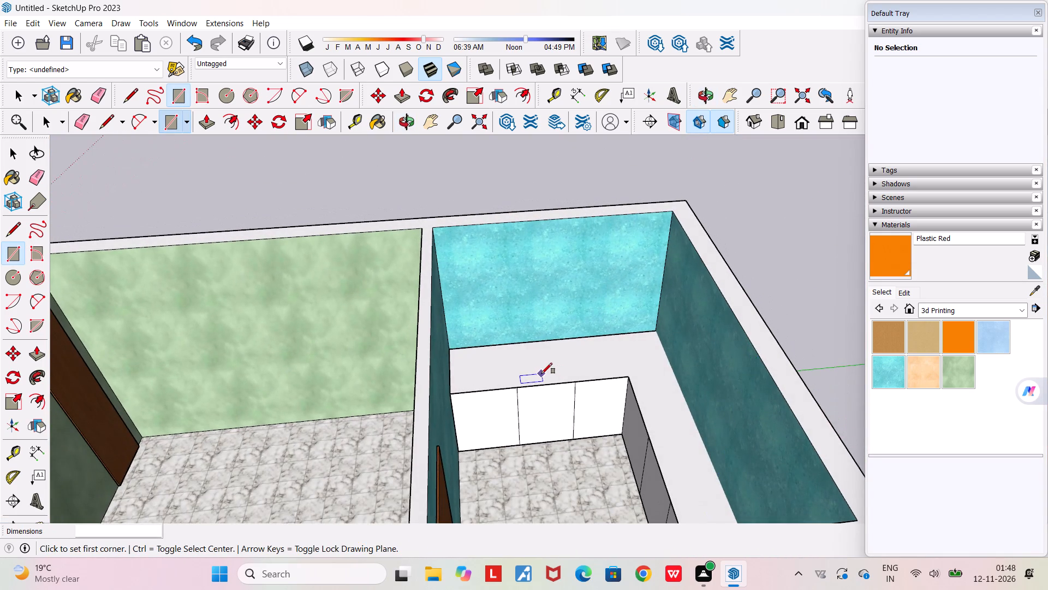
{"action": "scroll", "coordinate": [541, 371], "scroll_direction": "up", "scroll_amount": 6}
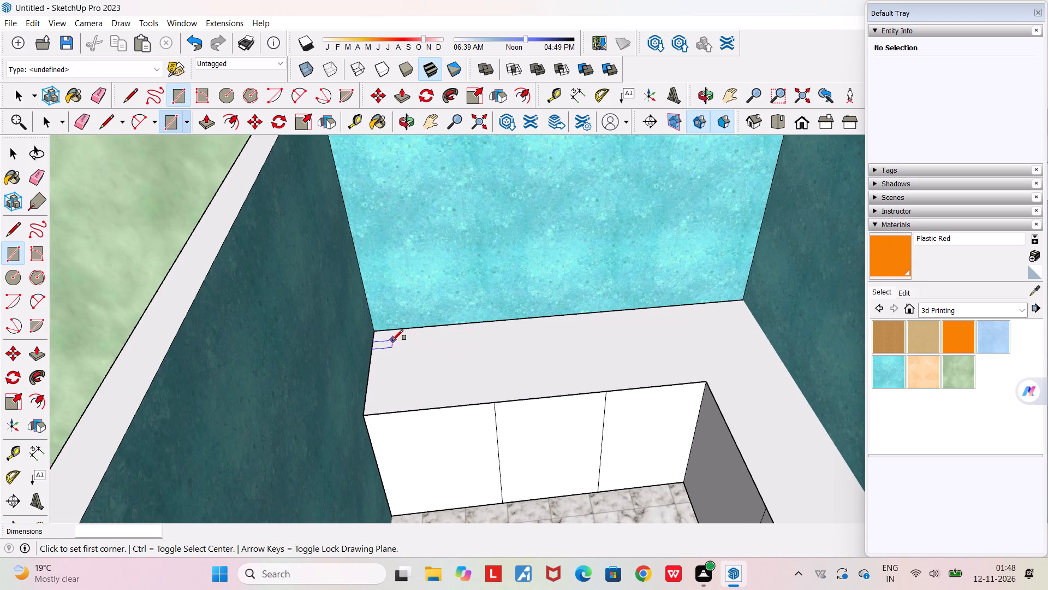
{"action": "left_click", "coordinate": [389, 337]}
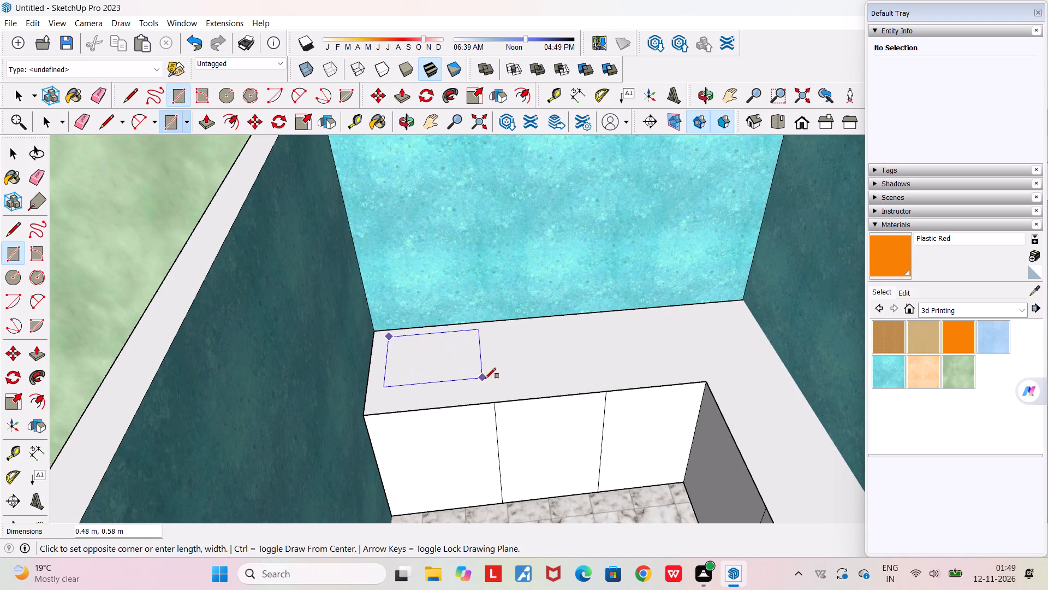
{"action": "left_click", "coordinate": [516, 390]}
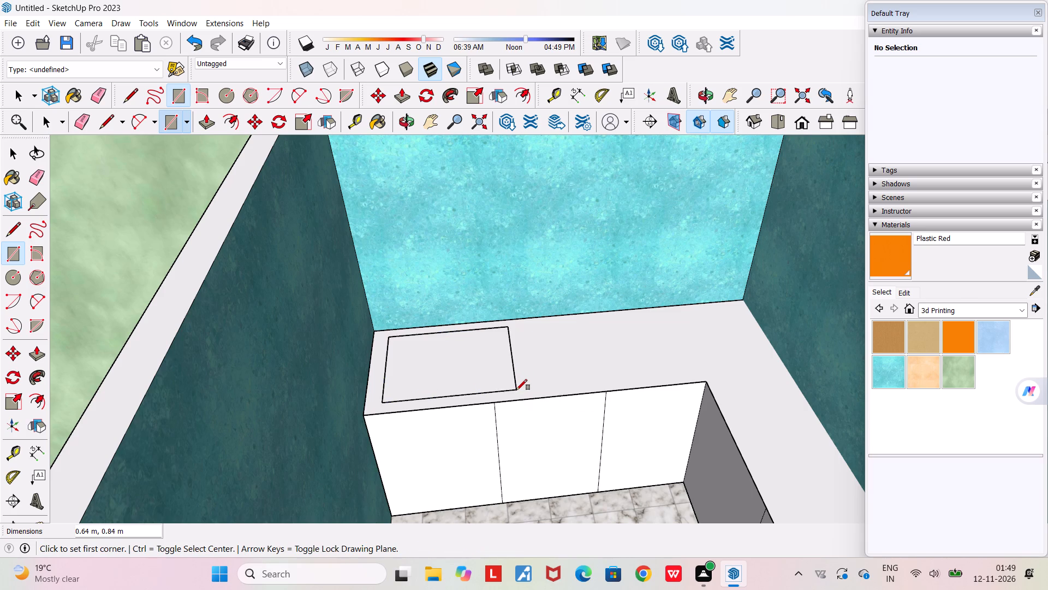
Draw a rectangle about 1.01 by 0.45 m on the long leg's countertop, lengthwise beside the teal back wall.
{"action": "scroll", "coordinate": [519, 365], "scroll_direction": "down", "scroll_amount": 5}
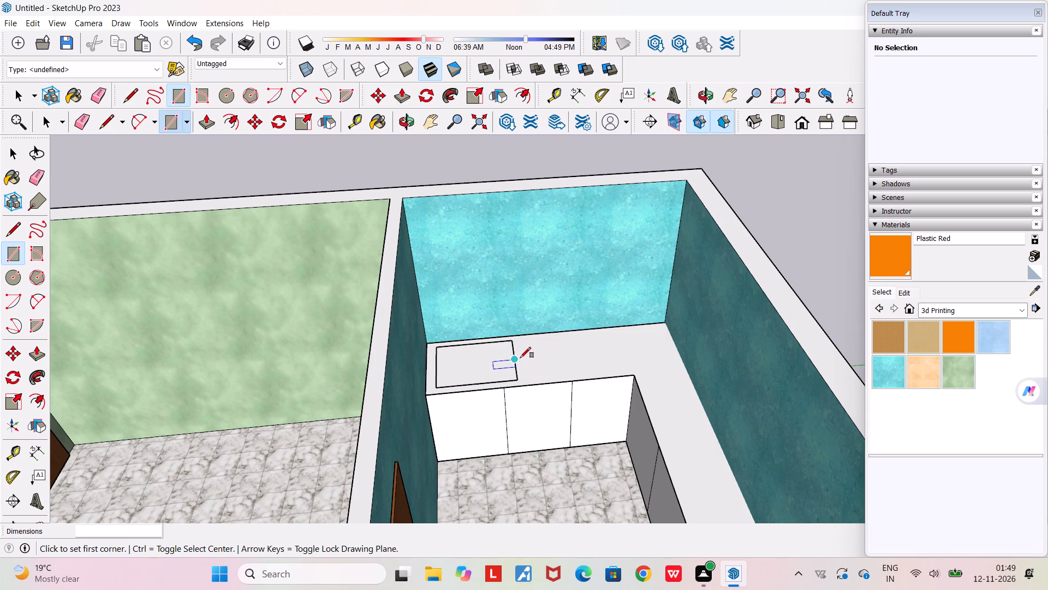
{"action": "scroll", "coordinate": [539, 349], "scroll_direction": "down", "scroll_amount": 6}
{"action": "middle_click_drag", "start_coordinate": [529, 408], "coordinate": [686, 475]}
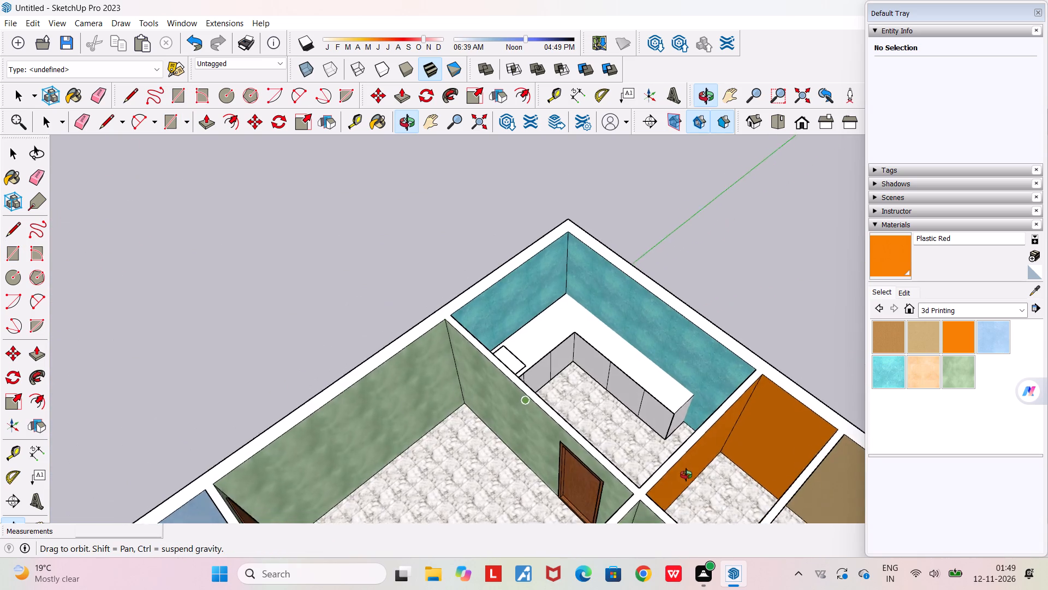
{"action": "middle_click_drag", "start_coordinate": [686, 475], "coordinate": [749, 386]}
{"action": "middle_click_drag", "start_coordinate": [611, 414], "coordinate": [619, 479]}
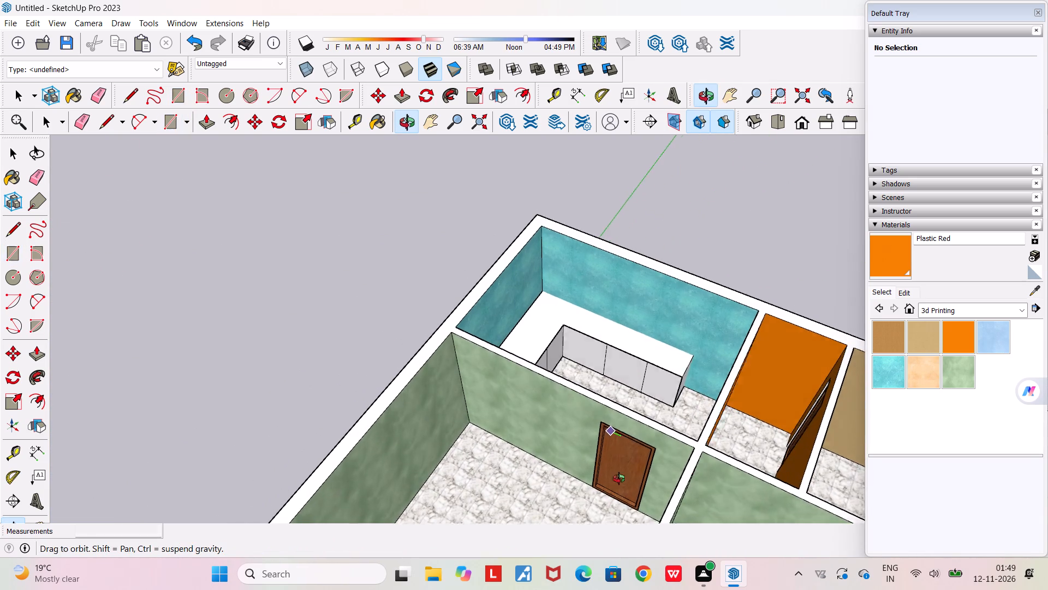
{"action": "middle_click_drag", "start_coordinate": [619, 479], "coordinate": [620, 474]}
{"action": "scroll", "coordinate": [626, 331], "scroll_direction": "up", "scroll_amount": 14}
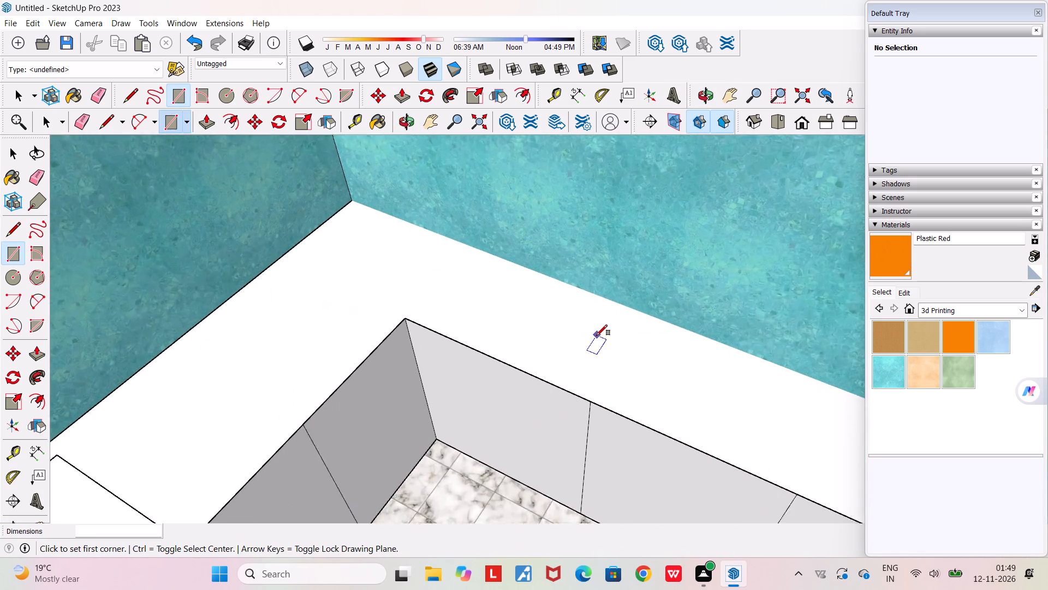
{"action": "scroll", "coordinate": [597, 335], "scroll_direction": "up", "scroll_amount": 2}
{"action": "left_click", "coordinate": [570, 288]}
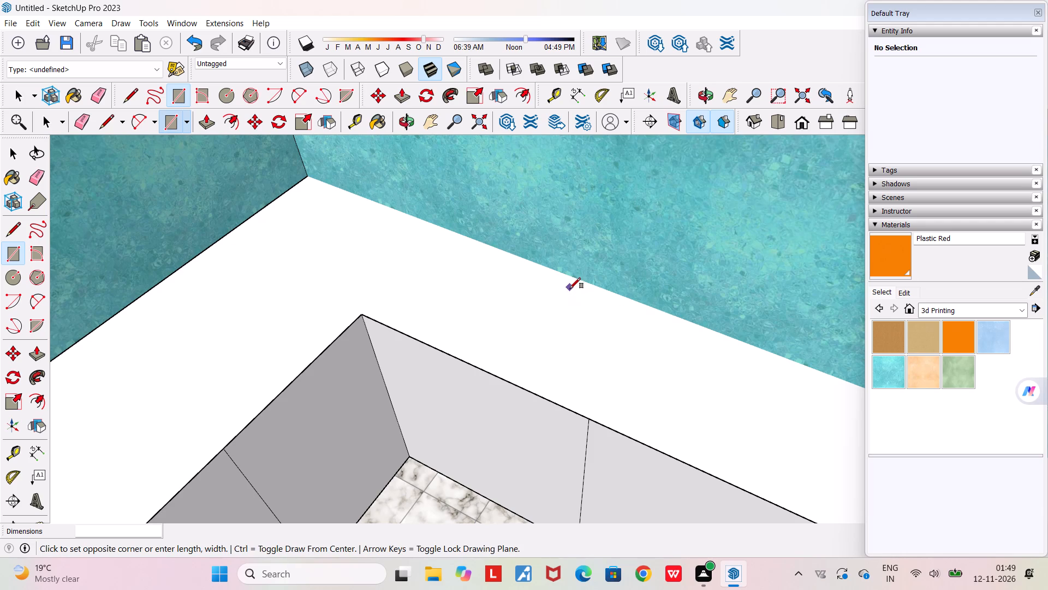
{"action": "left_click", "coordinate": [798, 498]}
{"action": "middle_click_drag", "start_coordinate": [699, 392], "coordinate": [702, 361]}
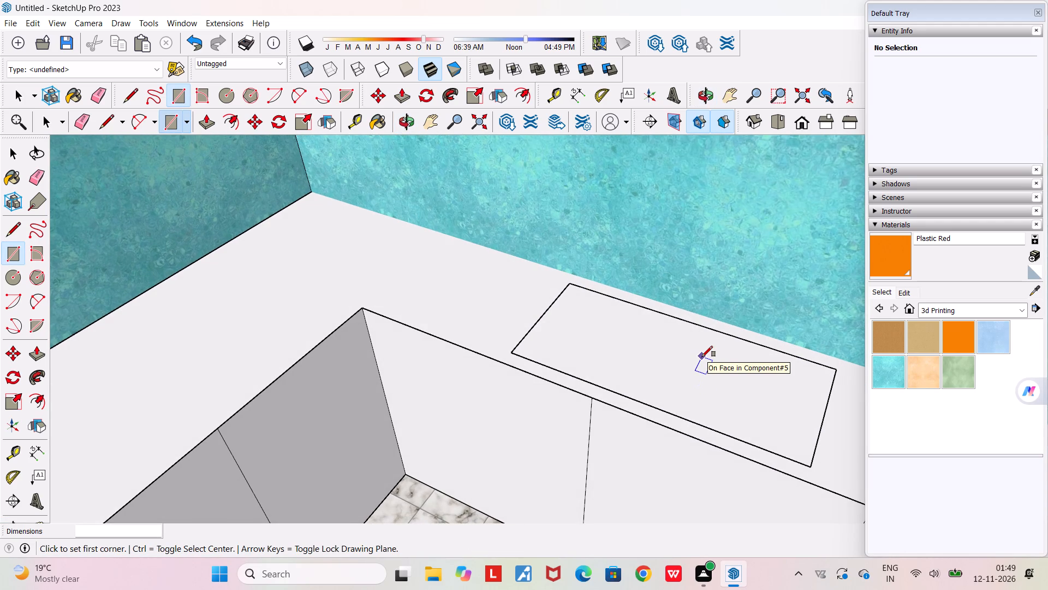
Examine both countertop rectangles and the counter's placement in the house from several angles.
{"action": "scroll", "coordinate": [702, 356], "scroll_direction": "down", "scroll_amount": 4}
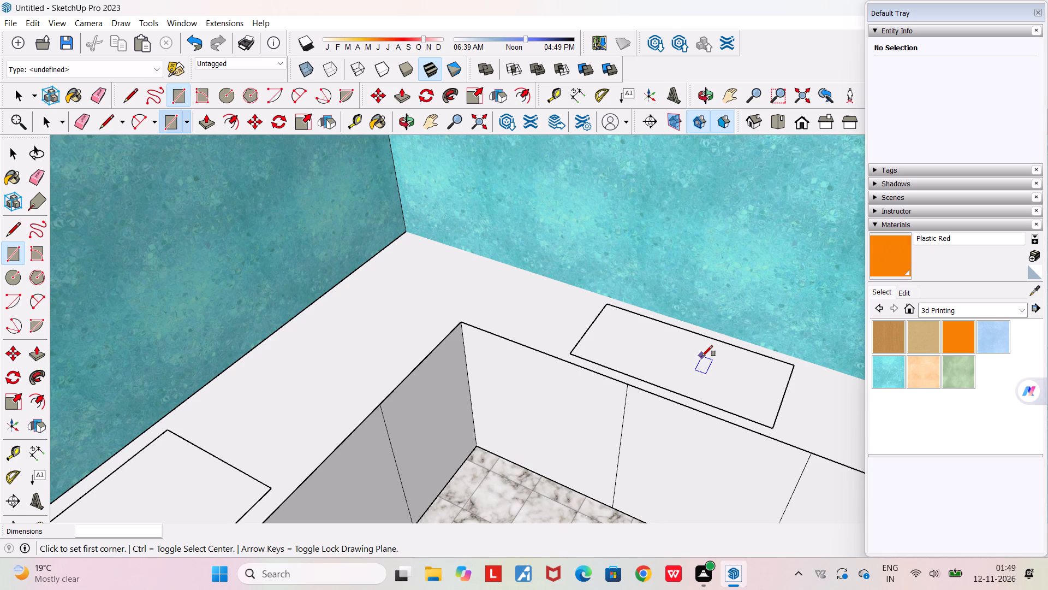
{"action": "scroll", "coordinate": [702, 356], "scroll_direction": "down", "scroll_amount": 10}
{"action": "middle_click_drag", "start_coordinate": [702, 356], "coordinate": [673, 434]}
{"action": "middle_click_drag", "start_coordinate": [670, 418], "coordinate": [654, 415]}
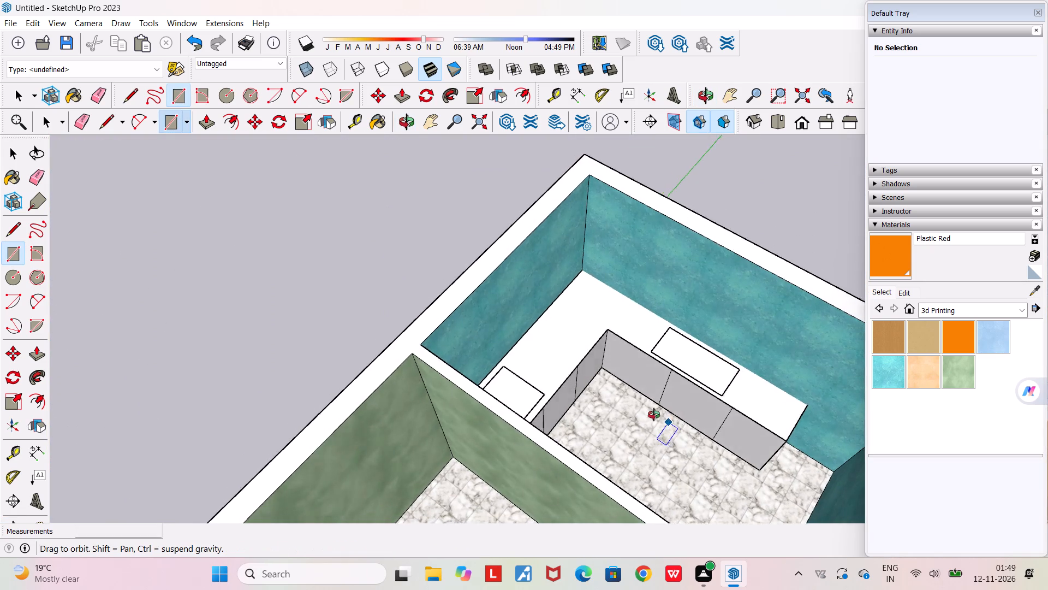
{"action": "middle_click_drag", "start_coordinate": [654, 415], "coordinate": [379, 306]}
{"action": "scroll", "coordinate": [379, 306], "scroll_direction": "down", "scroll_amount": 9}
{"action": "middle_click_drag", "start_coordinate": [434, 346], "coordinate": [472, 505]}
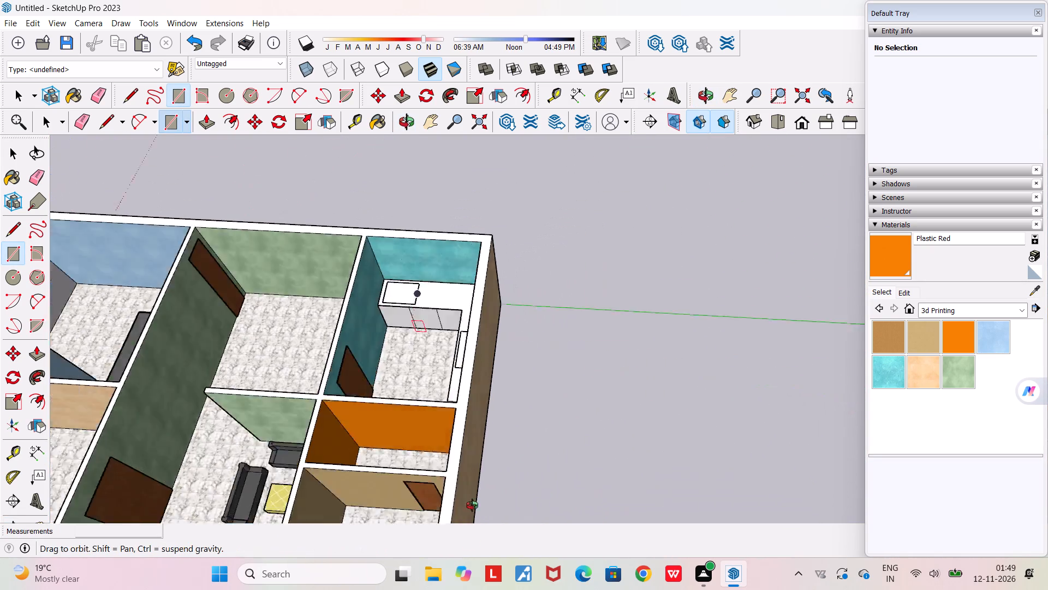
{"action": "middle_click_drag", "start_coordinate": [472, 505], "coordinate": [469, 584]}
{"action": "scroll", "coordinate": [455, 303], "scroll_direction": "up", "scroll_amount": 6}
{"action": "middle_click_drag", "start_coordinate": [455, 303], "coordinate": [645, 228]}
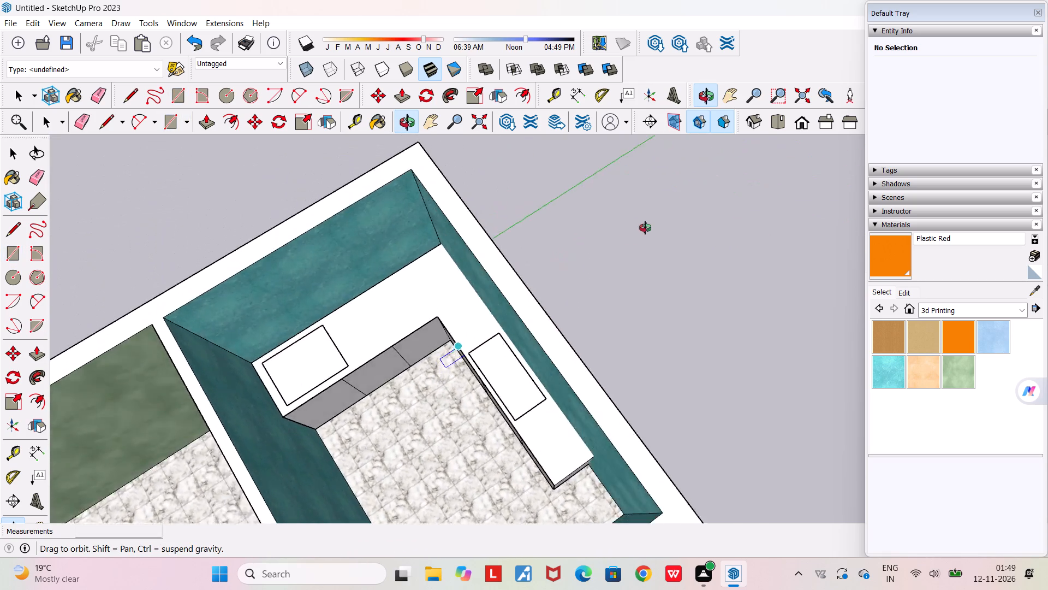
{"action": "middle_click_drag", "start_coordinate": [645, 228], "coordinate": [649, 207]}
{"action": "scroll", "coordinate": [648, 205], "scroll_direction": "down", "scroll_amount": 9}
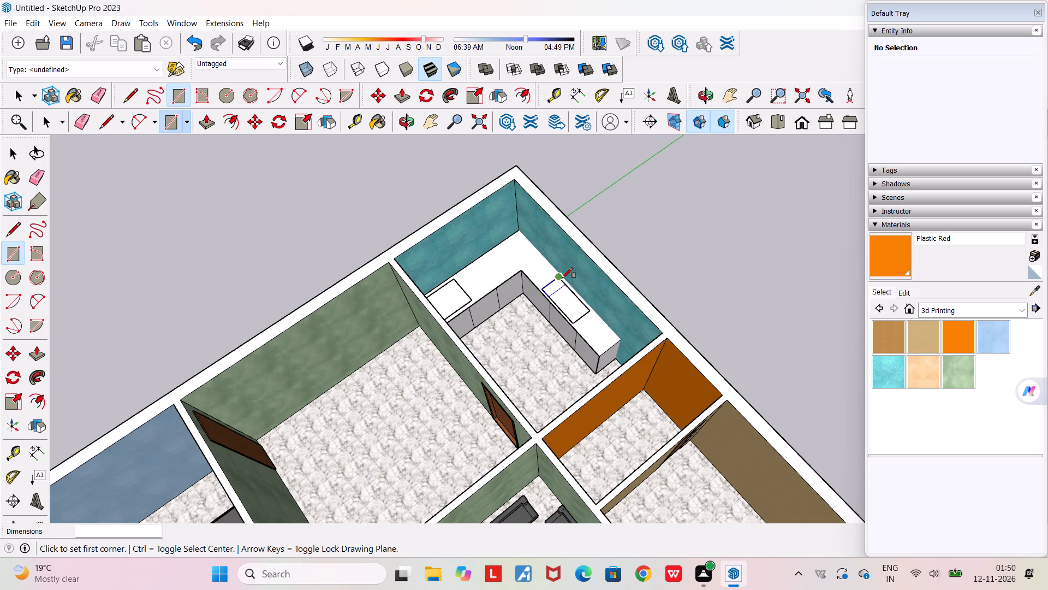
{"action": "scroll", "coordinate": [570, 265], "scroll_direction": "down", "scroll_amount": 4}
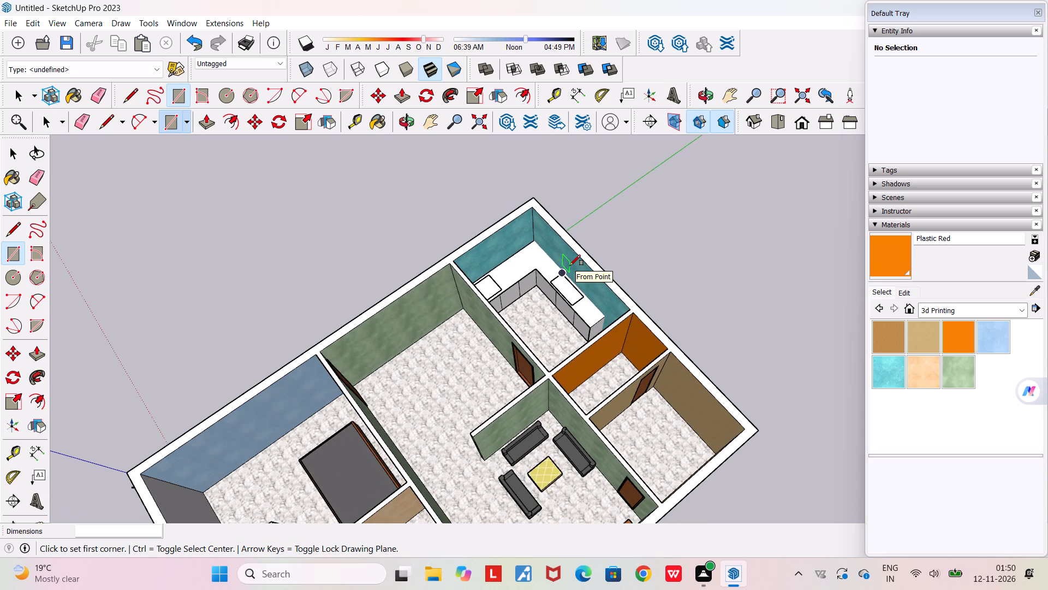
Push the rectangle on the short leg's countertop down about 0.90 m with Push/Pull.
{"action": "key", "text": "space"}
{"action": "scroll", "coordinate": [547, 305], "scroll_direction": "up", "scroll_amount": 3}
{"action": "middle_click_drag", "start_coordinate": [547, 305], "coordinate": [328, 302]}
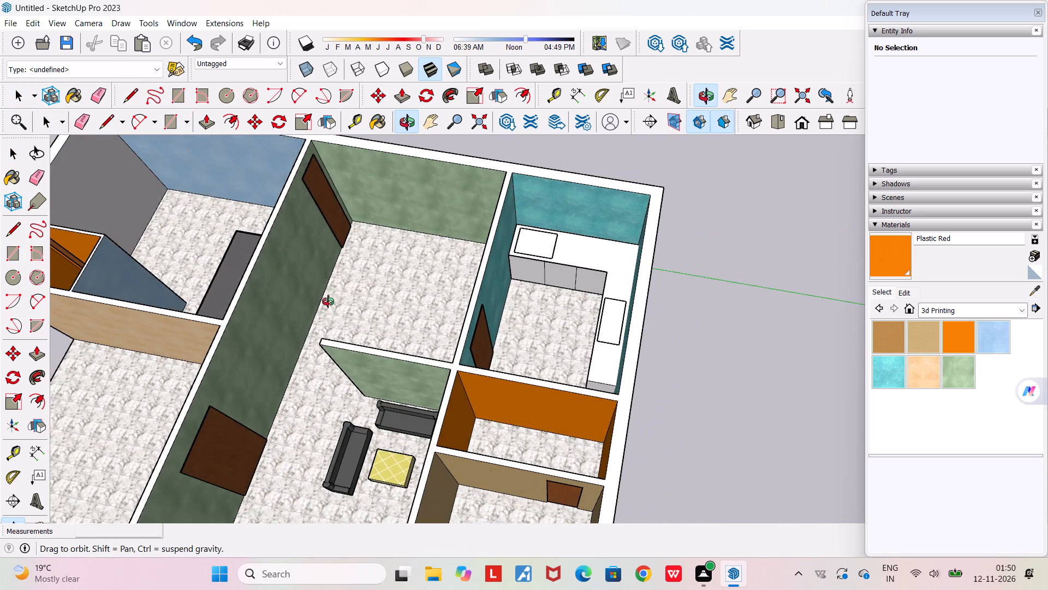
{"action": "middle_click_drag", "start_coordinate": [328, 302], "coordinate": [327, 302]}
{"action": "scroll", "coordinate": [507, 150], "scroll_direction": "up", "scroll_amount": 5}
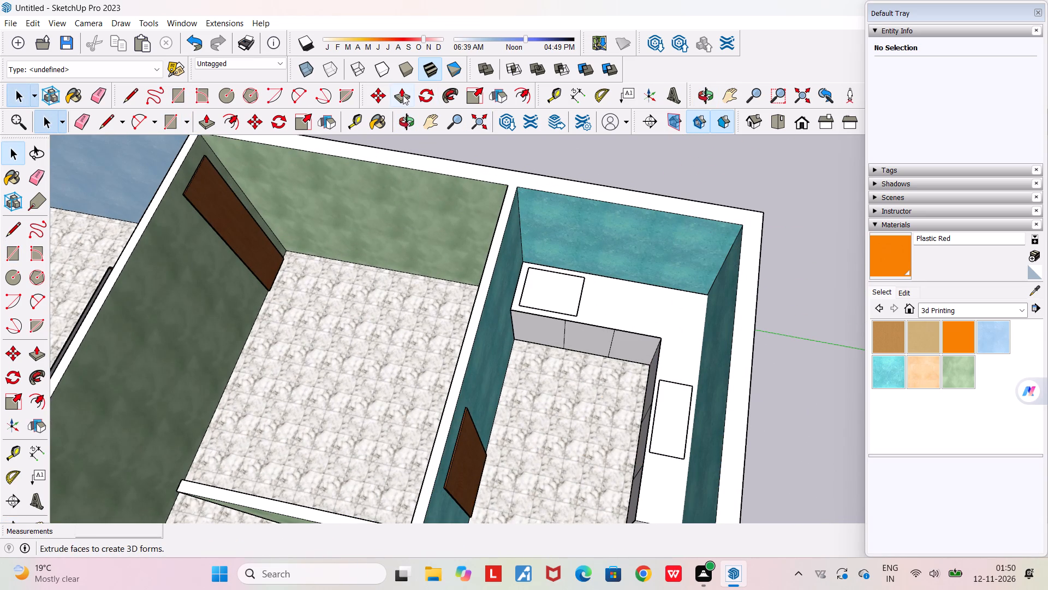
{"action": "left_click", "coordinate": [403, 95]}
{"action": "scroll", "coordinate": [556, 305], "scroll_direction": "up", "scroll_amount": 4}
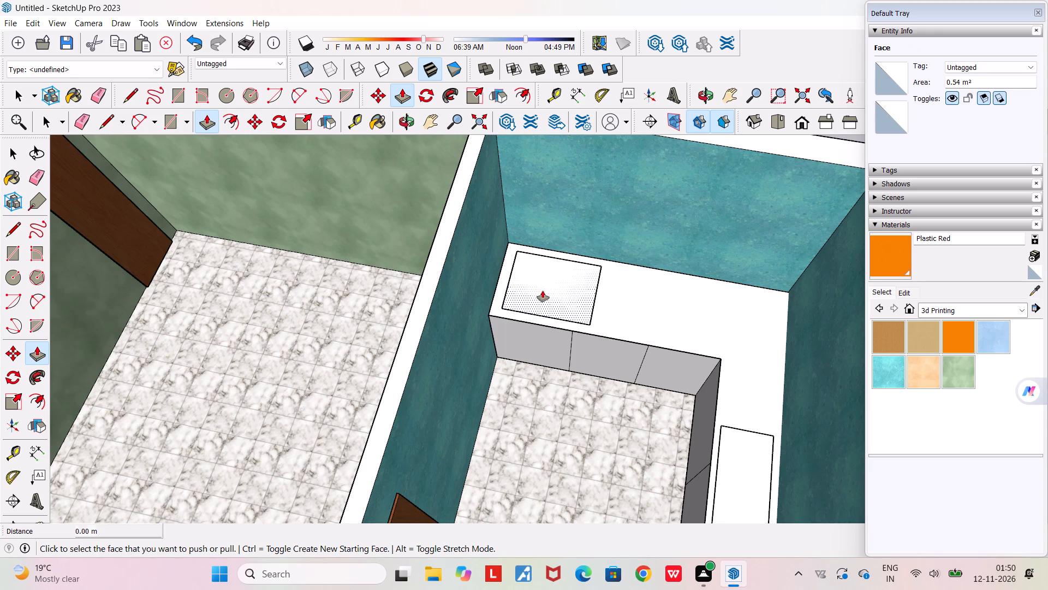
{"action": "left_click", "coordinate": [543, 291]}
{"action": "scroll", "coordinate": [545, 300], "scroll_direction": "up", "scroll_amount": 1}
{"action": "middle_click_drag", "start_coordinate": [545, 297], "coordinate": [536, 246]}
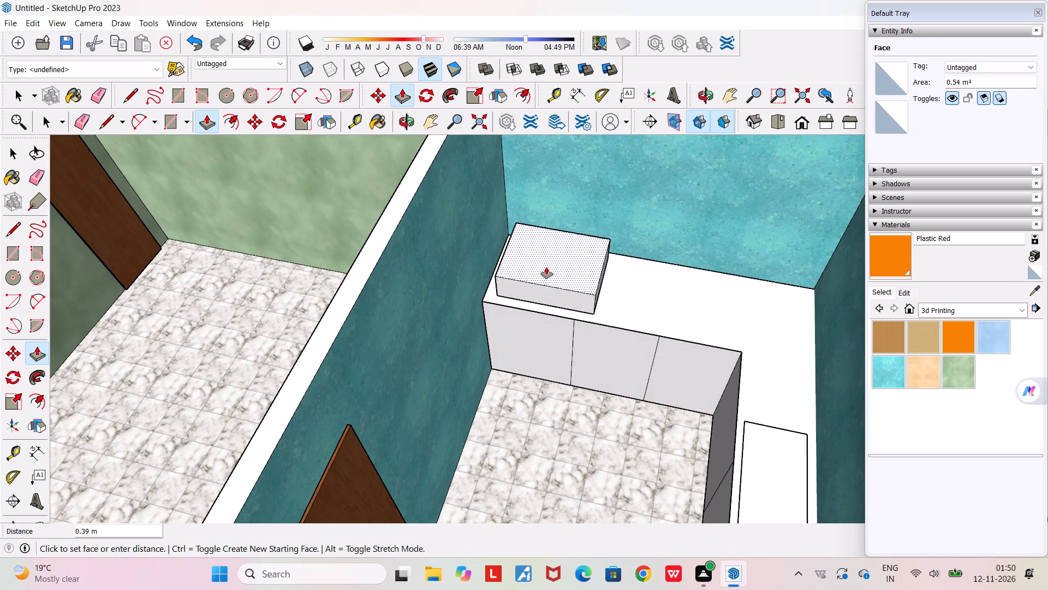
{"action": "left_click", "coordinate": [543, 339]}
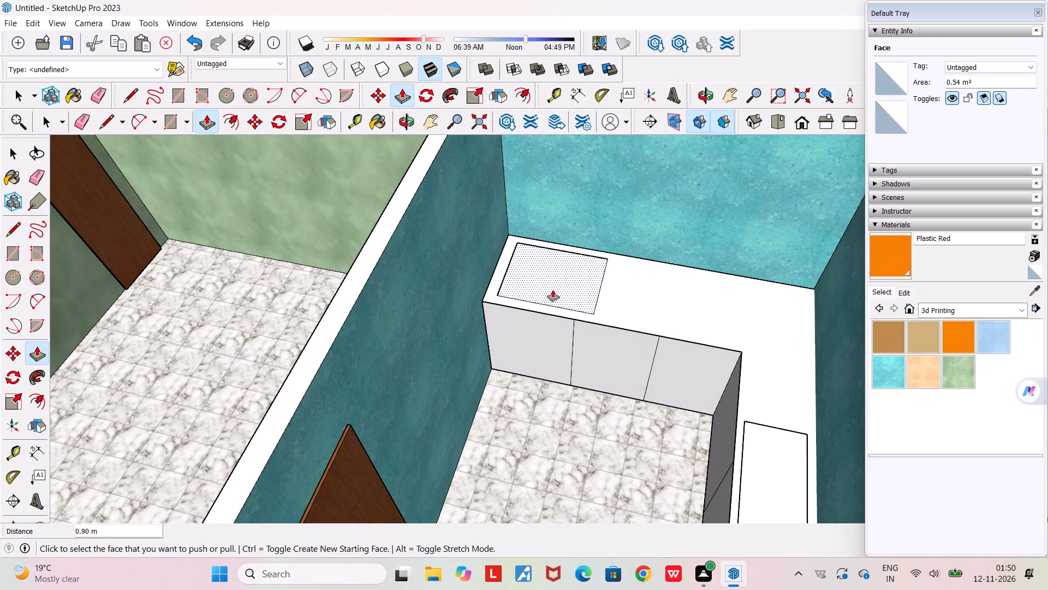
Push the short leg's rectangular top face down about 0.13 m below the countertop surface.
{"action": "scroll", "coordinate": [553, 286], "scroll_direction": "up", "scroll_amount": 6}
{"action": "left_click", "coordinate": [553, 280]}
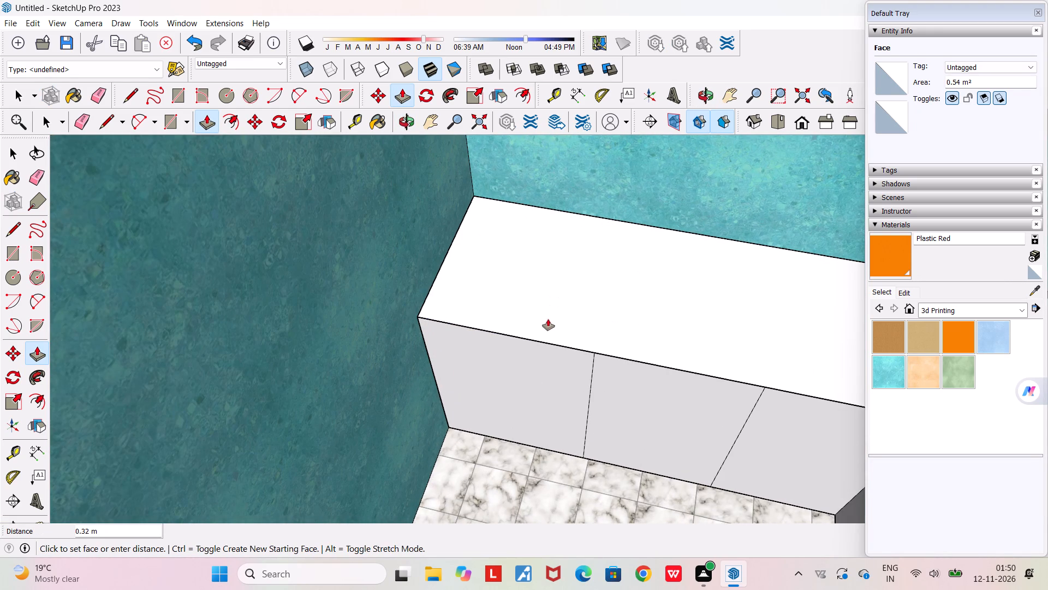
{"action": "left_click", "coordinate": [537, 298]}
{"action": "scroll", "coordinate": [537, 297], "scroll_direction": "up", "scroll_amount": 5}
{"action": "scroll", "coordinate": [537, 297], "scroll_direction": "down", "scroll_amount": 2}
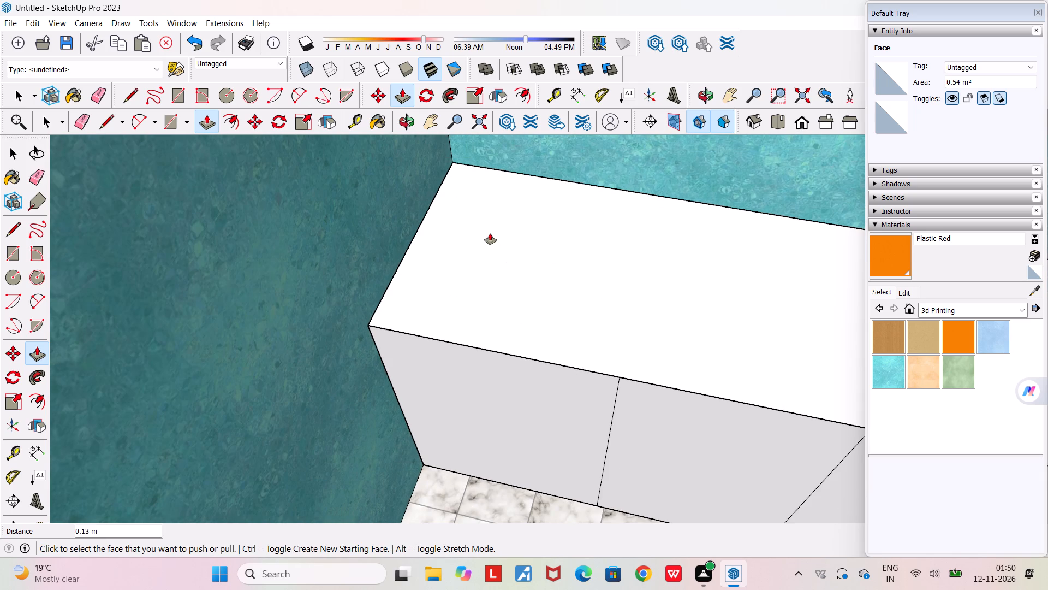
{"action": "scroll", "coordinate": [490, 233], "scroll_direction": "down", "scroll_amount": 6}
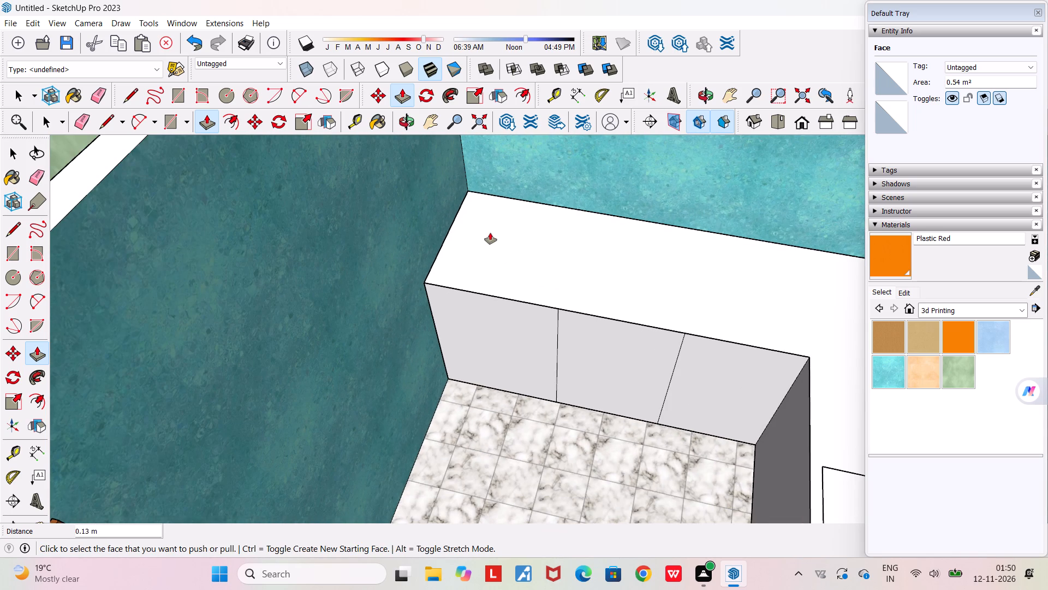
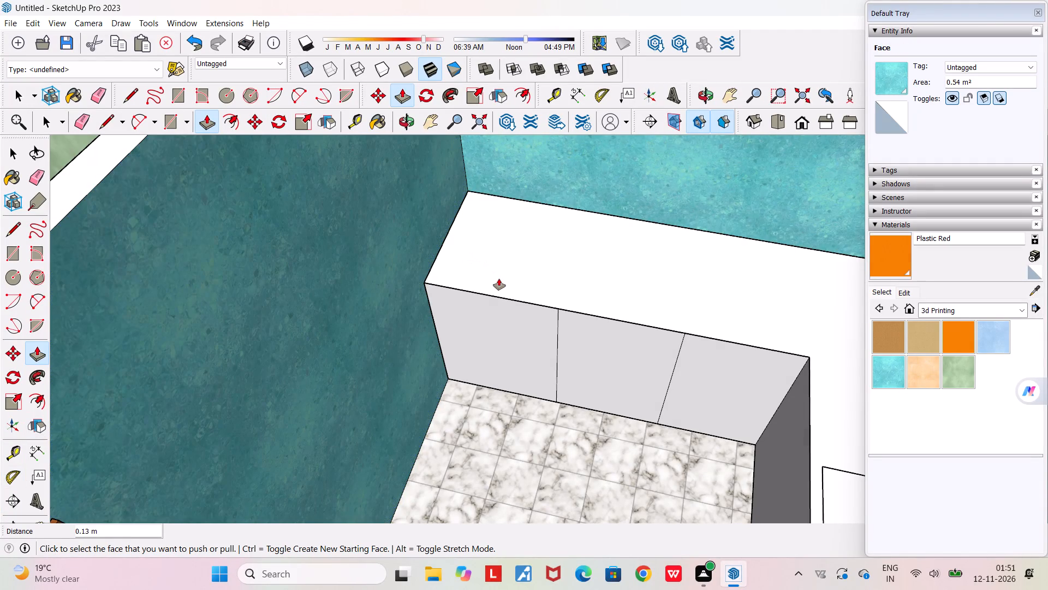
Leave Push/Pull and examine the teal-walled room's L-shaped counter, then the whole house from farther away and different angles.
{"action": "key", "text": "space"}
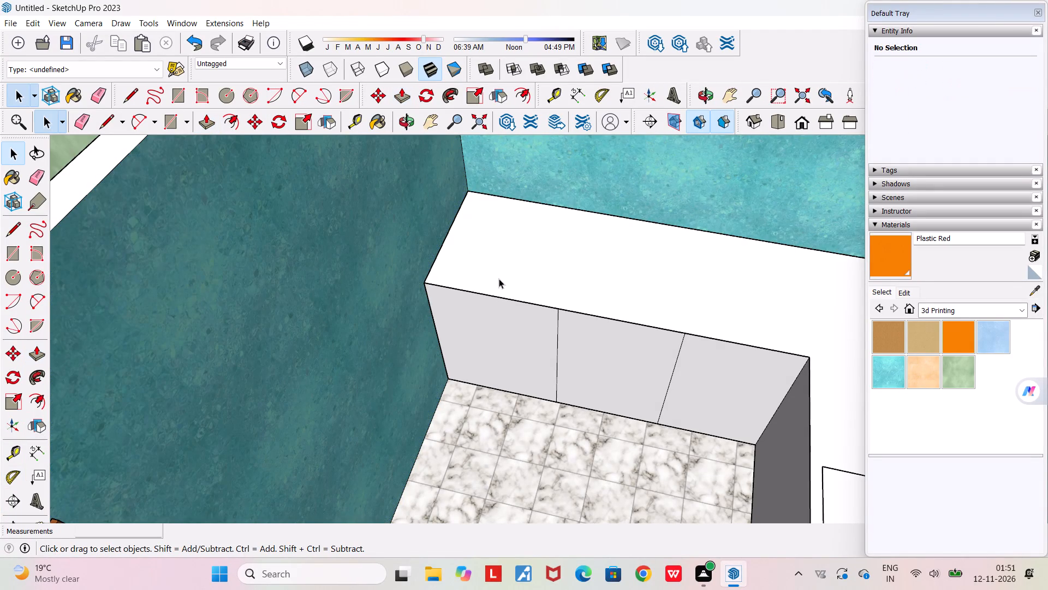
{"action": "scroll", "coordinate": [462, 329], "scroll_direction": "down", "scroll_amount": 8}
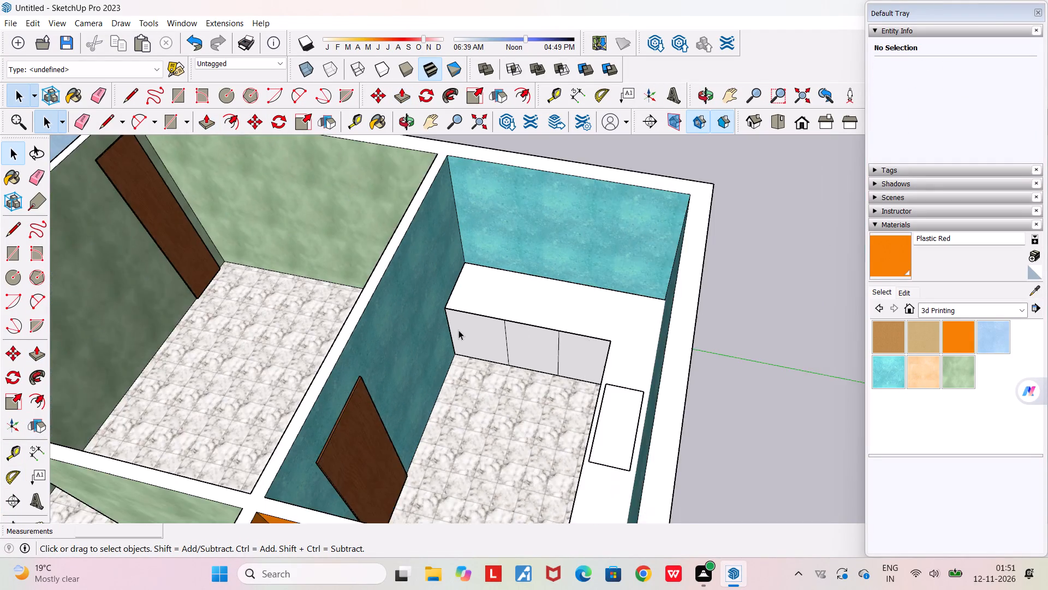
{"action": "scroll", "coordinate": [458, 330], "scroll_direction": "down", "scroll_amount": 5}
{"action": "middle_click_drag", "start_coordinate": [439, 423], "coordinate": [609, 404]}
{"action": "scroll", "coordinate": [593, 396], "scroll_direction": "up", "scroll_amount": 2}
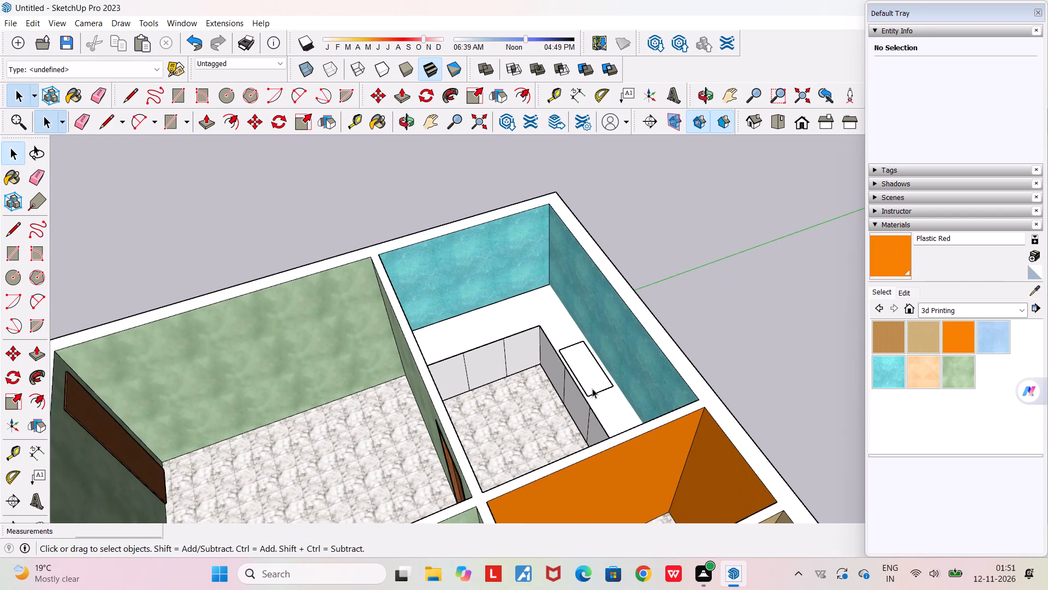
{"action": "scroll", "coordinate": [592, 388], "scroll_direction": "up", "scroll_amount": 1}
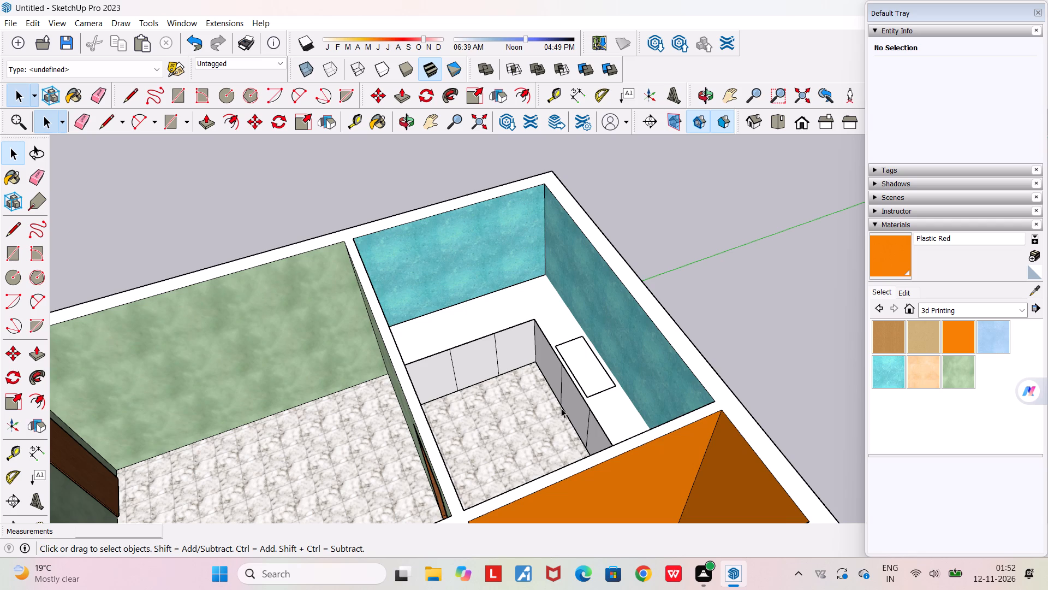
{"action": "scroll", "coordinate": [553, 359], "scroll_direction": "up", "scroll_amount": 2}
{"action": "scroll", "coordinate": [505, 394], "scroll_direction": "down", "scroll_amount": 3}
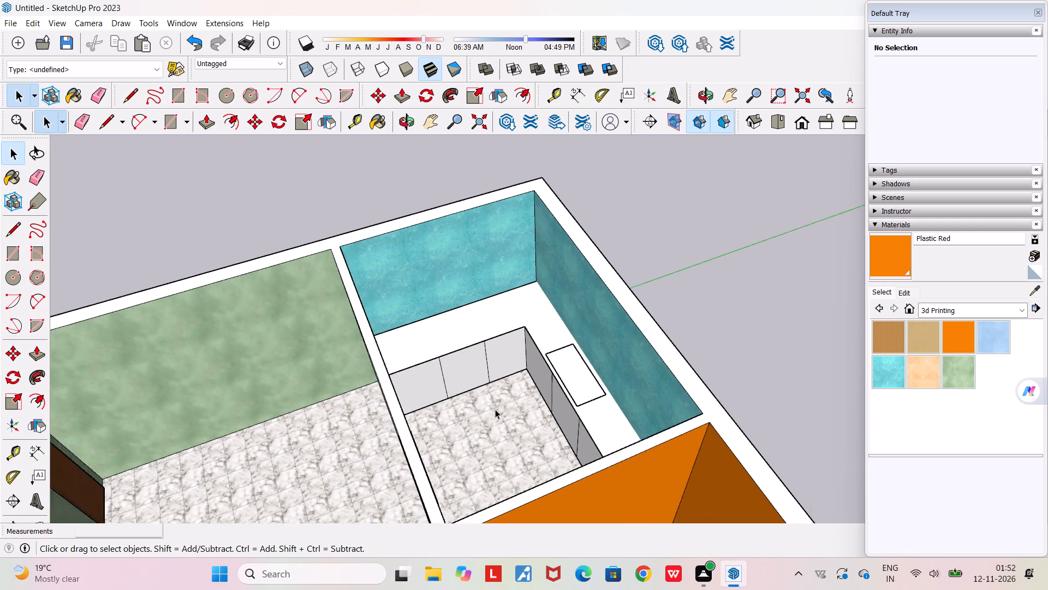
{"action": "scroll", "coordinate": [495, 409], "scroll_direction": "down", "scroll_amount": 20}
{"action": "middle_click_drag", "start_coordinate": [470, 462], "coordinate": [633, 397]}
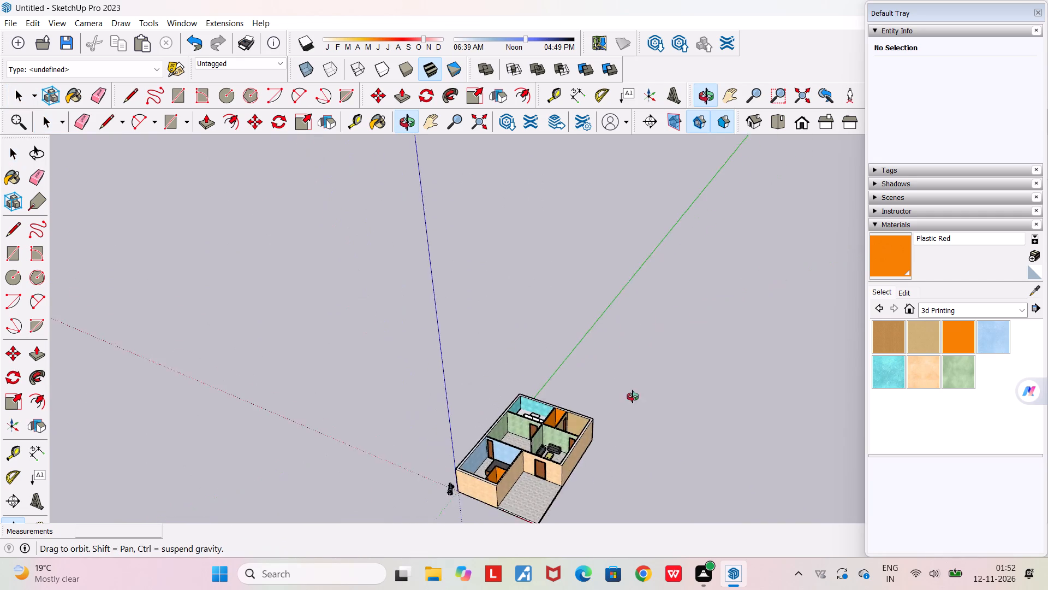
{"action": "middle_click_drag", "start_coordinate": [633, 397], "coordinate": [633, 396]}
{"action": "scroll", "coordinate": [611, 405], "scroll_direction": "down", "scroll_amount": 4}
{"action": "scroll", "coordinate": [561, 492], "scroll_direction": "up", "scroll_amount": 7}
{"action": "middle_click_drag", "start_coordinate": [561, 491], "coordinate": [509, 326]}
{"action": "scroll", "coordinate": [509, 326], "scroll_direction": "down", "scroll_amount": 7}
{"action": "middle_click_drag", "start_coordinate": [485, 407], "coordinate": [598, 540]}
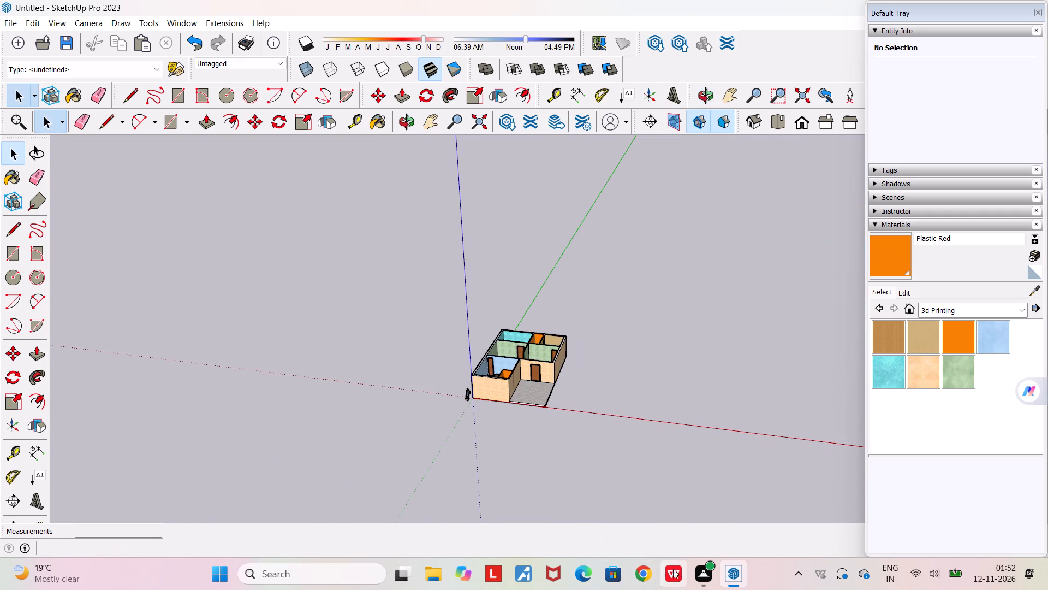
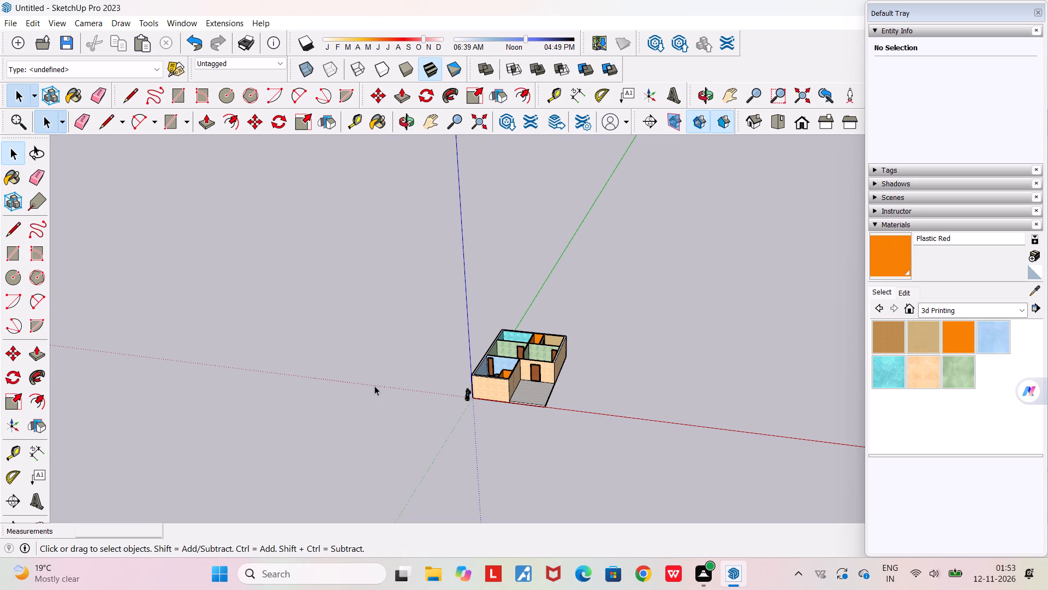
Examine the house's exterior and room layout from different angles and distances.
{"action": "middle_click_drag", "start_coordinate": [520, 434], "coordinate": [360, 430]}
{"action": "scroll", "coordinate": [516, 434], "scroll_direction": "up", "scroll_amount": 1}
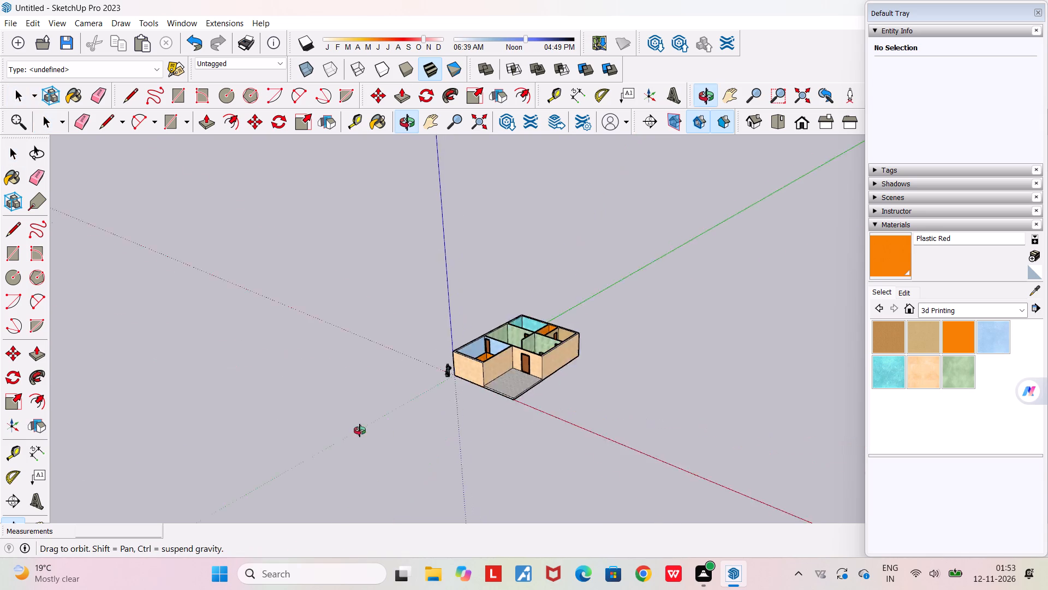
{"action": "middle_click_drag", "start_coordinate": [360, 430], "coordinate": [340, 423]}
{"action": "scroll", "coordinate": [561, 267], "scroll_direction": "up", "scroll_amount": 8}
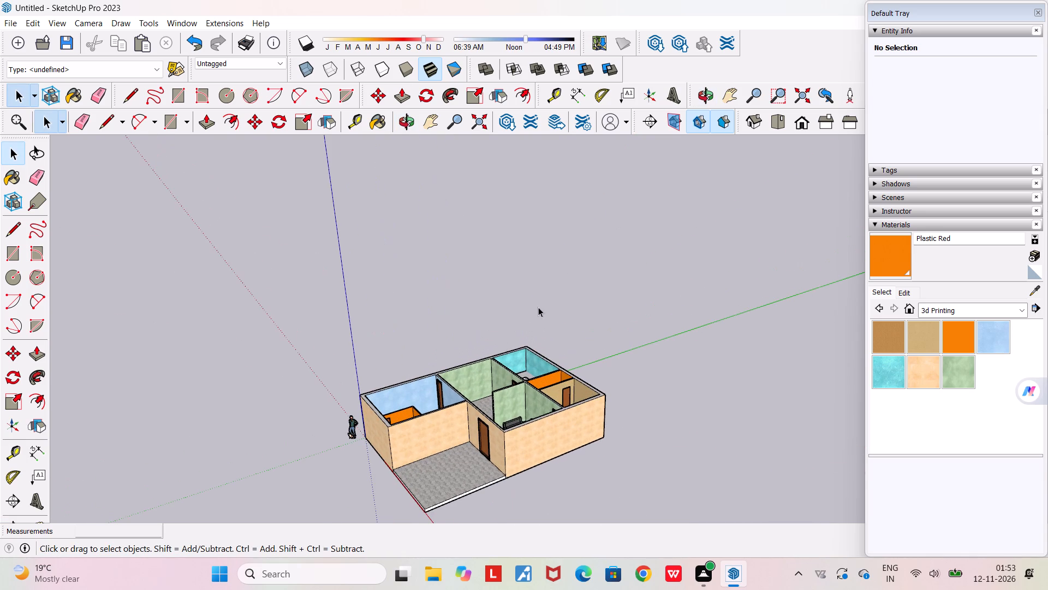
{"action": "scroll", "coordinate": [493, 366], "scroll_direction": "up", "scroll_amount": 3}
{"action": "scroll", "coordinate": [493, 361], "scroll_direction": "down", "scroll_amount": 2}
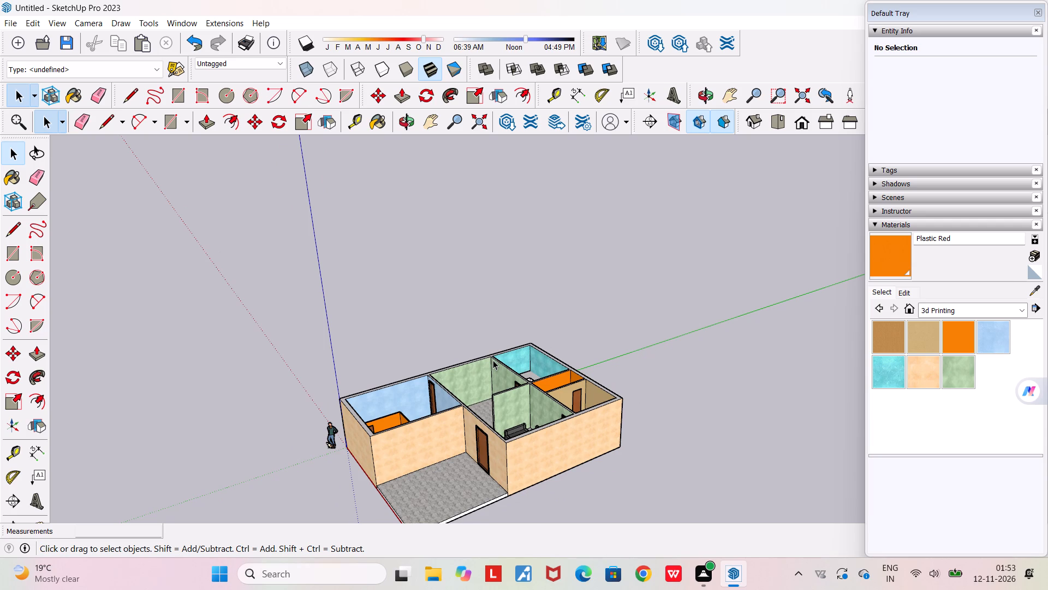
{"action": "scroll", "coordinate": [507, 325], "scroll_direction": "down", "scroll_amount": 5}
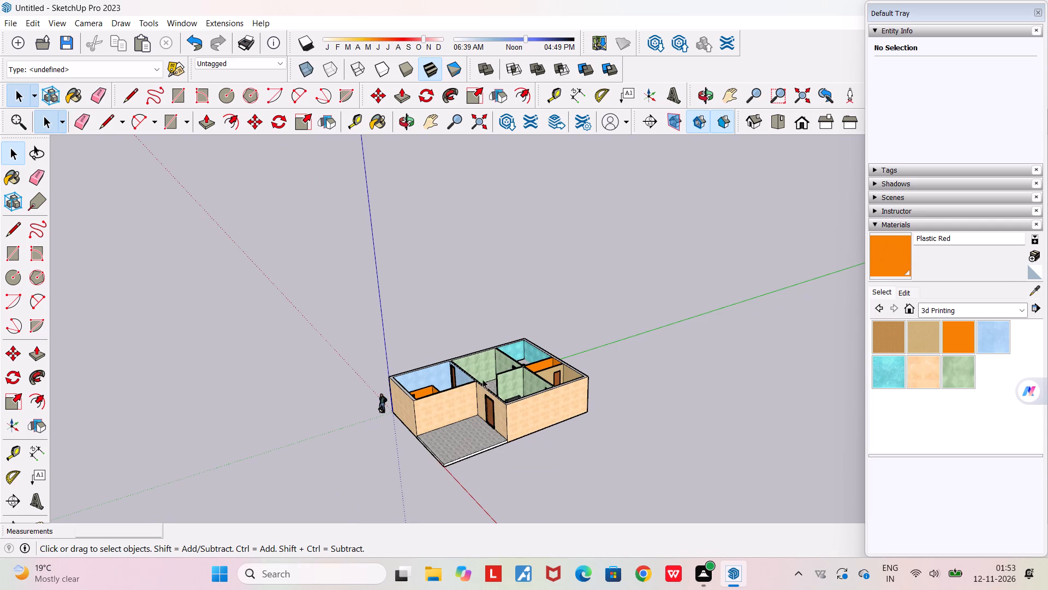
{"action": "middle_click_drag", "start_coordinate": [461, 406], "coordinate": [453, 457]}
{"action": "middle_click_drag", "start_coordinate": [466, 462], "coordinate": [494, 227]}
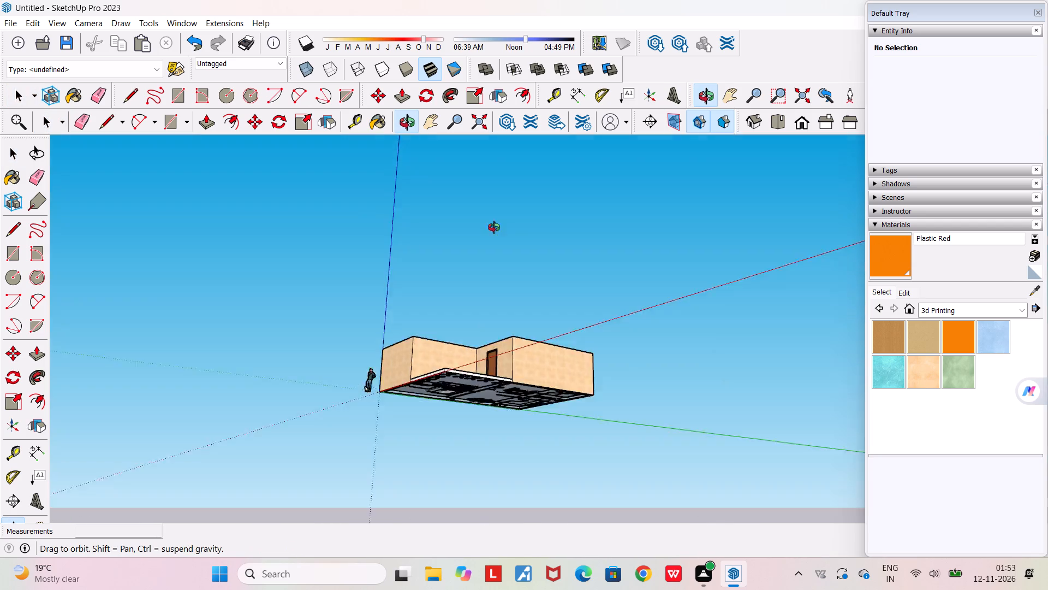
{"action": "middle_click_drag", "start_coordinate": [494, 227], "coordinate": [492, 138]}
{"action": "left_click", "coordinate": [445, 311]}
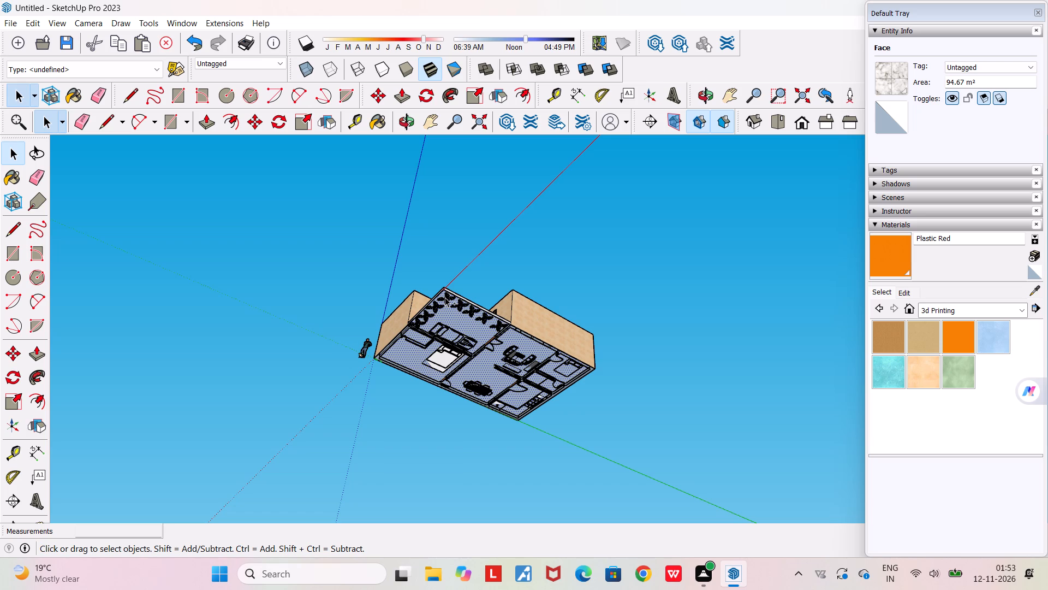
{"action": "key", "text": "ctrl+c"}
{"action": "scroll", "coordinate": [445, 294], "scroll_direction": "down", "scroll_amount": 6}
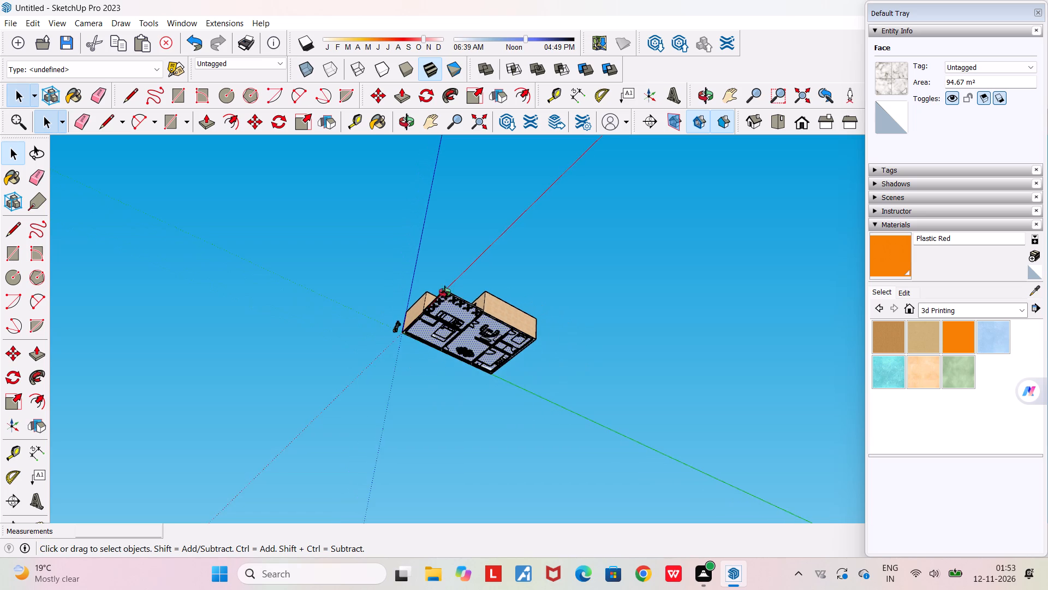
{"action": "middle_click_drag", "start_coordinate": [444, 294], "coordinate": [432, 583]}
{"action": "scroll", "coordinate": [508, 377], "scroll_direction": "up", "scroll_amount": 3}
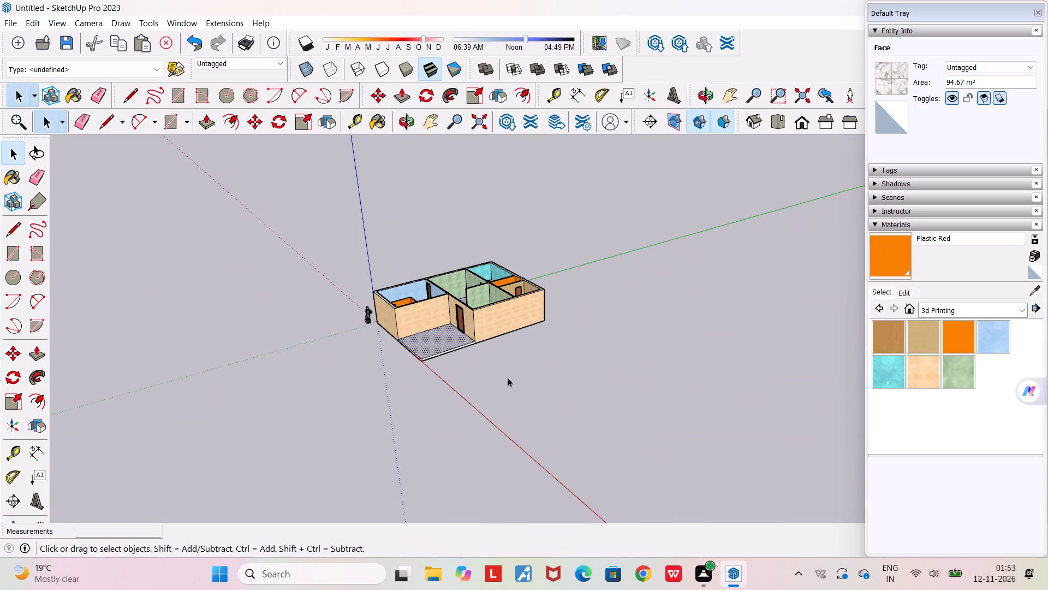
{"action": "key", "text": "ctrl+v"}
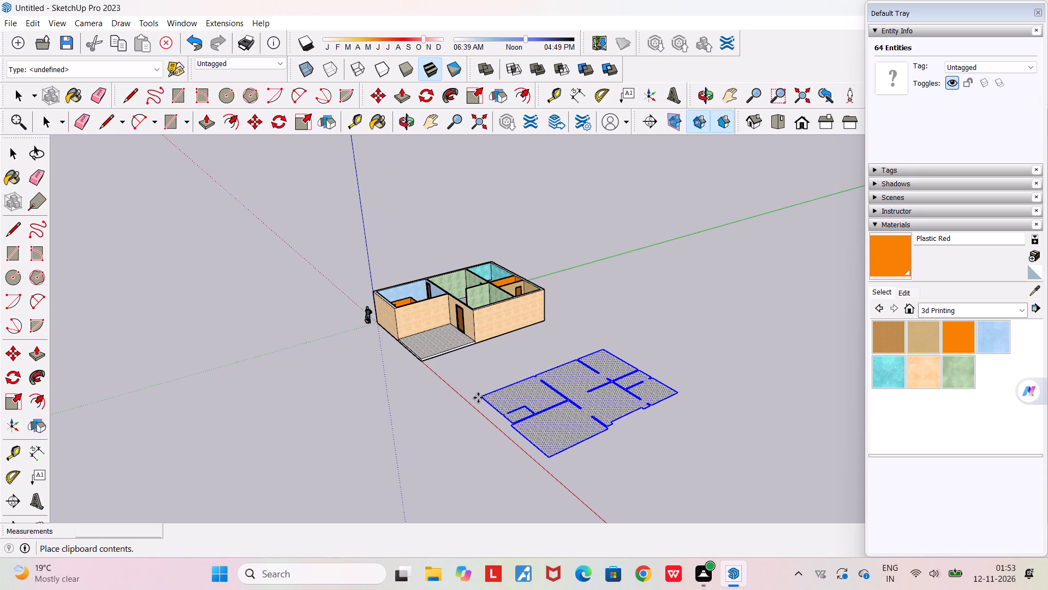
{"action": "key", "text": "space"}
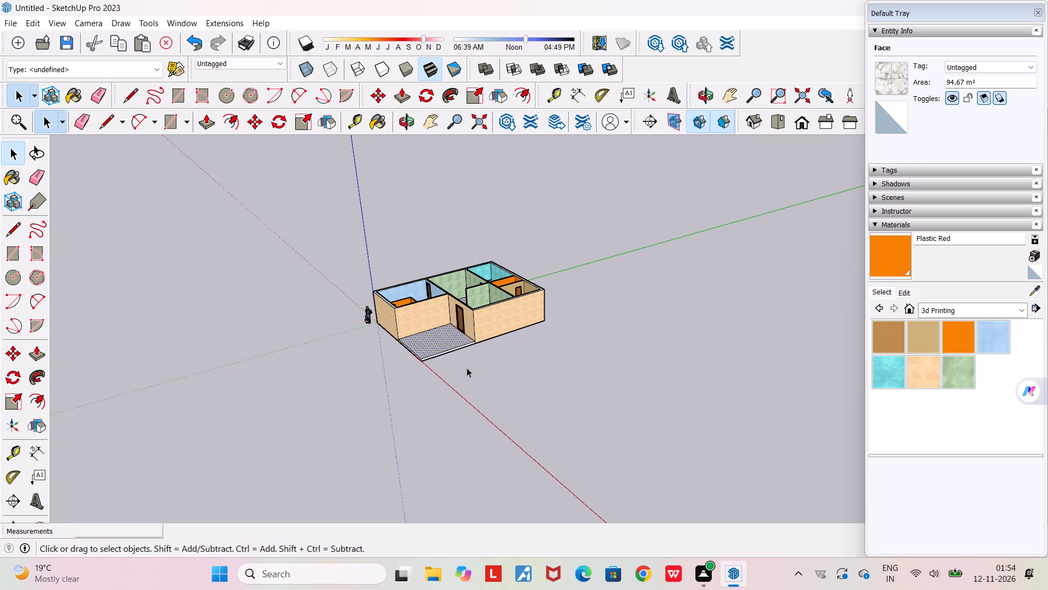
Undo the last edit to the L-shaped counter in the teal-walled room.
{"action": "scroll", "coordinate": [467, 368], "scroll_direction": "up", "scroll_amount": 1}
{"action": "middle_click_drag", "start_coordinate": [466, 371], "coordinate": [443, 461]}
{"action": "scroll", "coordinate": [443, 461], "scroll_direction": "down", "scroll_amount": 2}
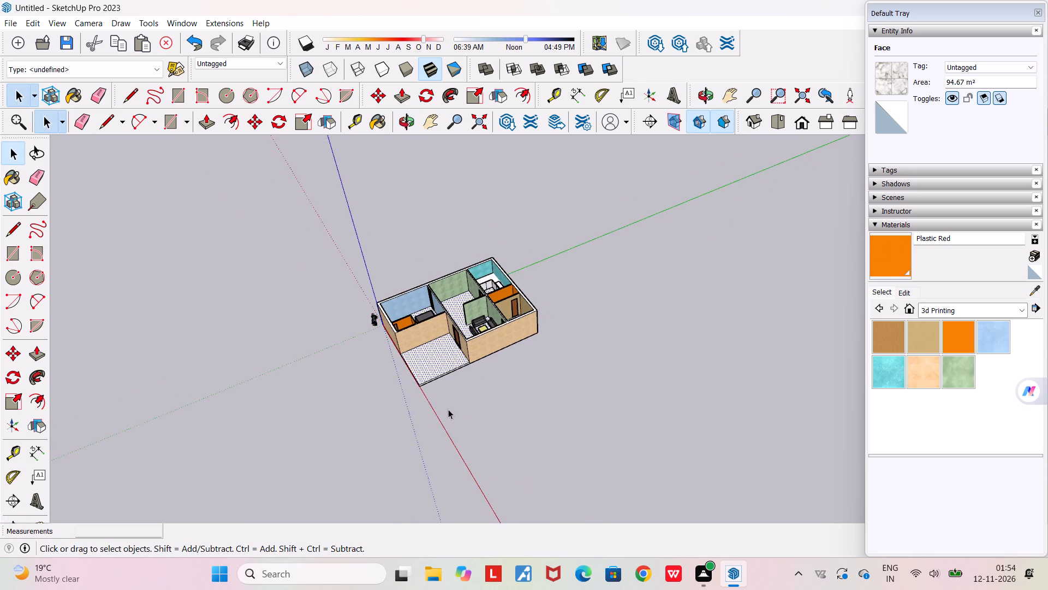
{"action": "middle_click_drag", "start_coordinate": [448, 410], "coordinate": [422, 548]}
{"action": "left_click", "coordinate": [452, 287]}
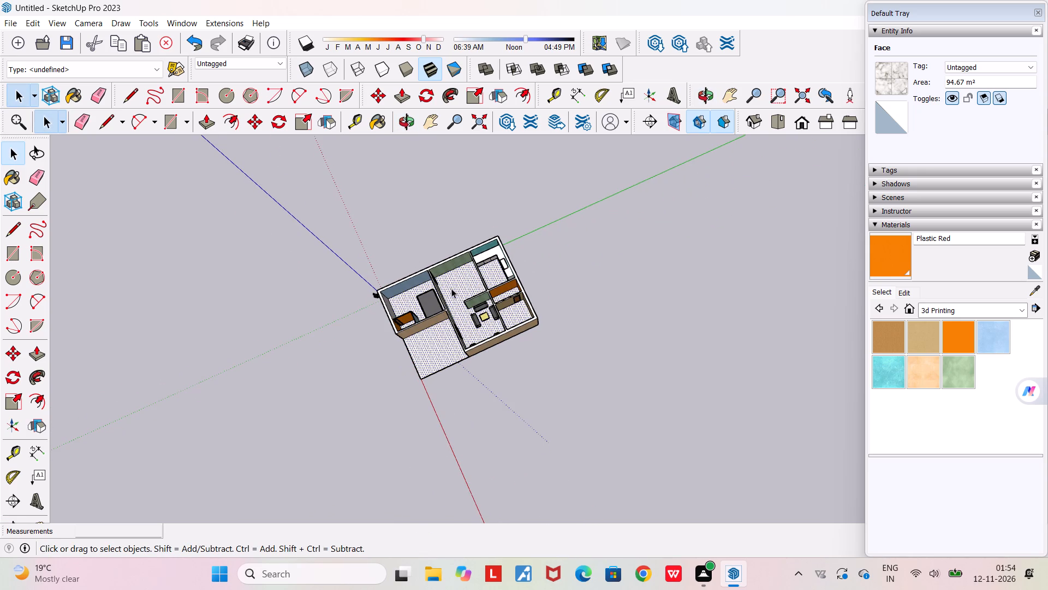
{"action": "left_click", "coordinate": [451, 289]}
{"action": "left_click", "coordinate": [451, 289]}
{"action": "scroll", "coordinate": [451, 289], "scroll_direction": "up", "scroll_amount": 5}
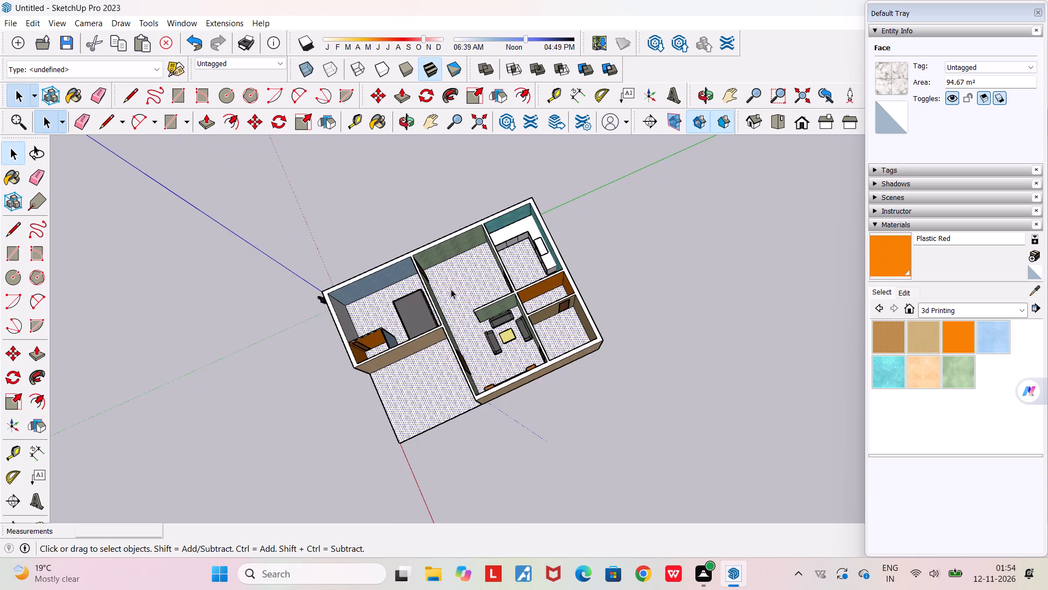
{"action": "scroll", "coordinate": [451, 289], "scroll_direction": "up", "scroll_amount": 6}
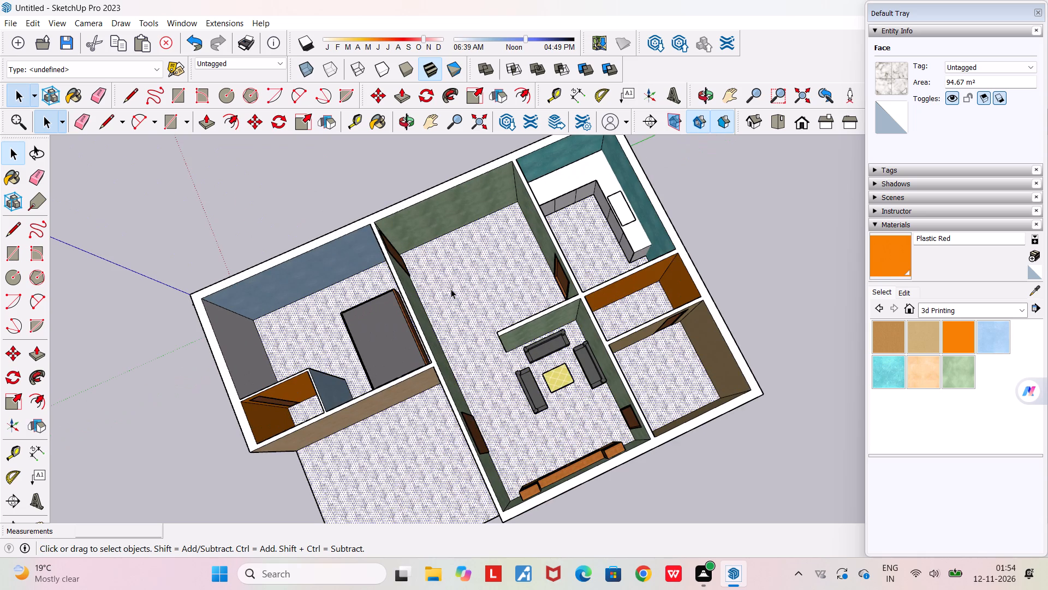
{"action": "key", "text": "ctrl+z"}
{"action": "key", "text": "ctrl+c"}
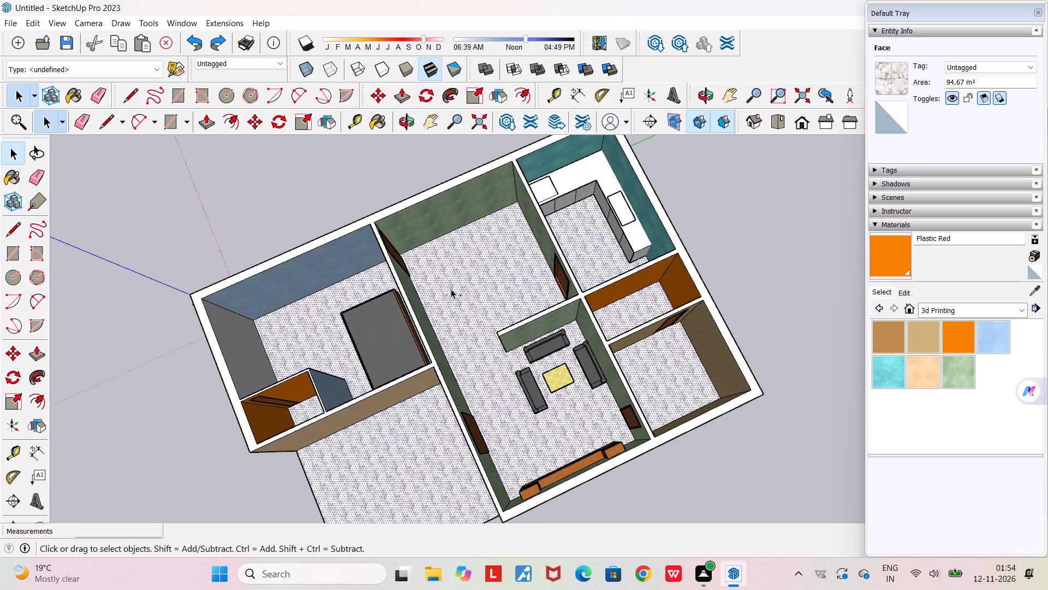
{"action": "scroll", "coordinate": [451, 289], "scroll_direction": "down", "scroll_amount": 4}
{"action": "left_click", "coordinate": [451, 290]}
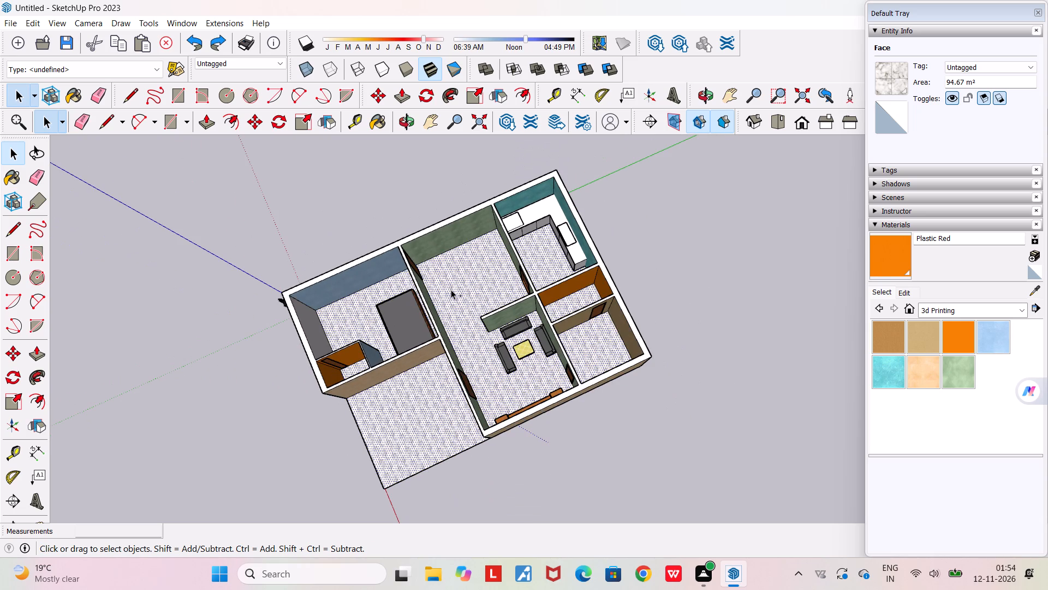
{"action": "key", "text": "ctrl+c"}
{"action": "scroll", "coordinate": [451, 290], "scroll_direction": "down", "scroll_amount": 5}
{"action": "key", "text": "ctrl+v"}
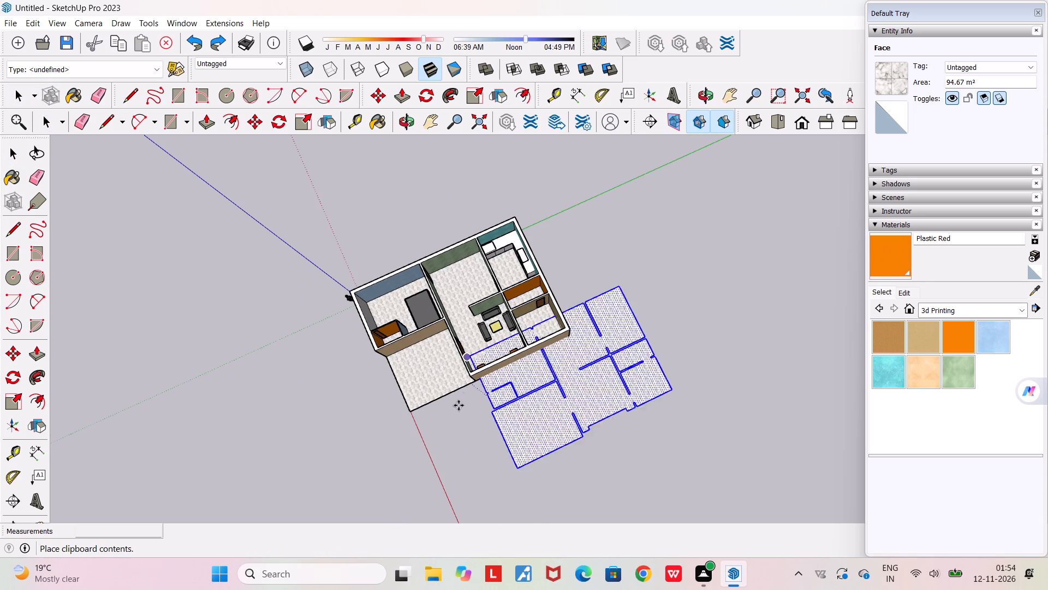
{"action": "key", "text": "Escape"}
Examine the whole house, including its front floor area and room interiors, from several angles and distances.
{"action": "middle_click_drag", "start_coordinate": [444, 416], "coordinate": [458, 315]}
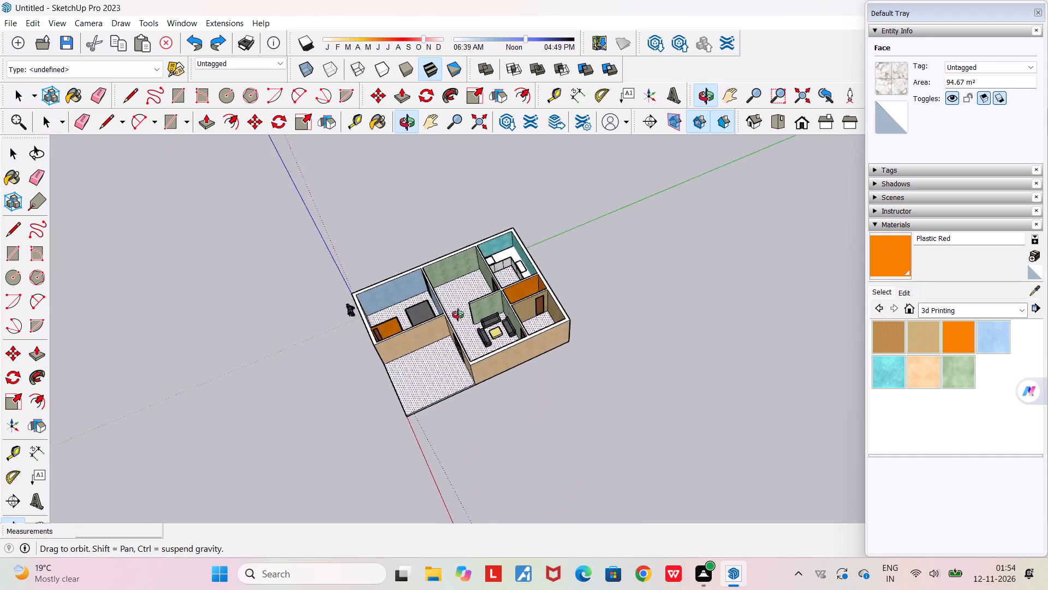
{"action": "middle_click_drag", "start_coordinate": [458, 315], "coordinate": [473, 239]}
{"action": "scroll", "coordinate": [473, 239], "scroll_direction": "down", "scroll_amount": 4}
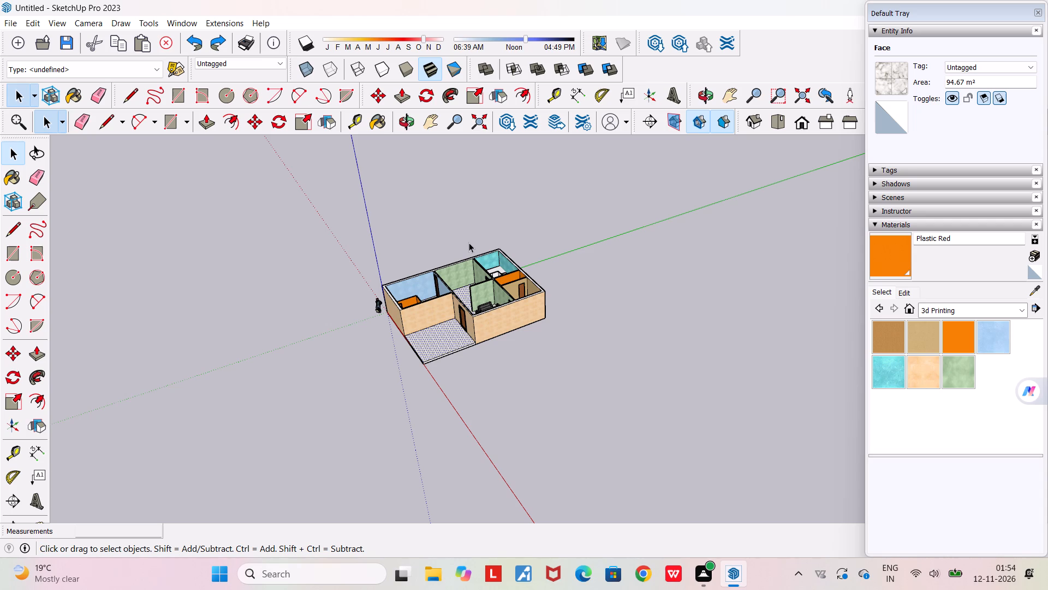
{"action": "scroll", "coordinate": [433, 279], "scroll_direction": "down", "scroll_amount": 4}
{"action": "middle_click_drag", "start_coordinate": [439, 337], "coordinate": [521, 319]}
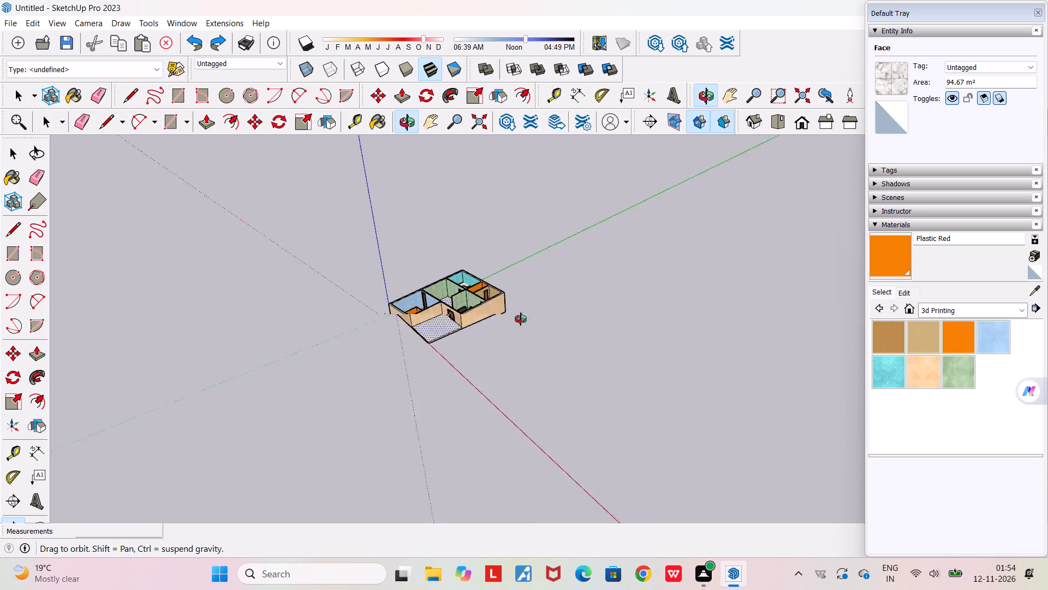
{"action": "middle_click_drag", "start_coordinate": [521, 319], "coordinate": [651, 299]}
{"action": "scroll", "coordinate": [526, 341], "scroll_direction": "up", "scroll_amount": 4}
{"action": "middle_click_drag", "start_coordinate": [500, 365], "coordinate": [355, 430]}
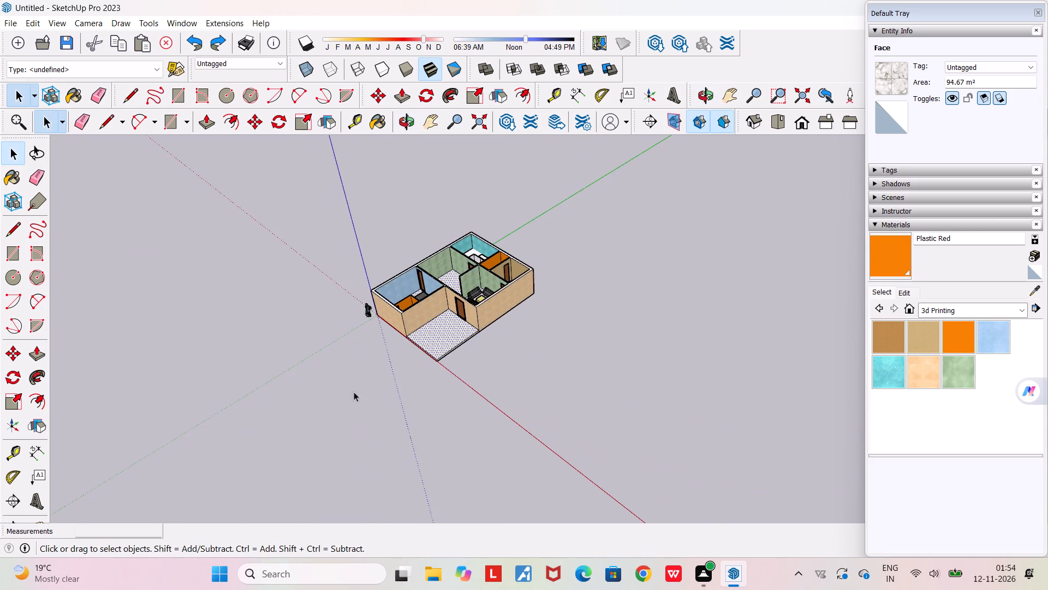
{"action": "scroll", "coordinate": [379, 284], "scroll_direction": "up", "scroll_amount": 5}
{"action": "scroll", "coordinate": [379, 284], "scroll_direction": "down", "scroll_amount": 3}
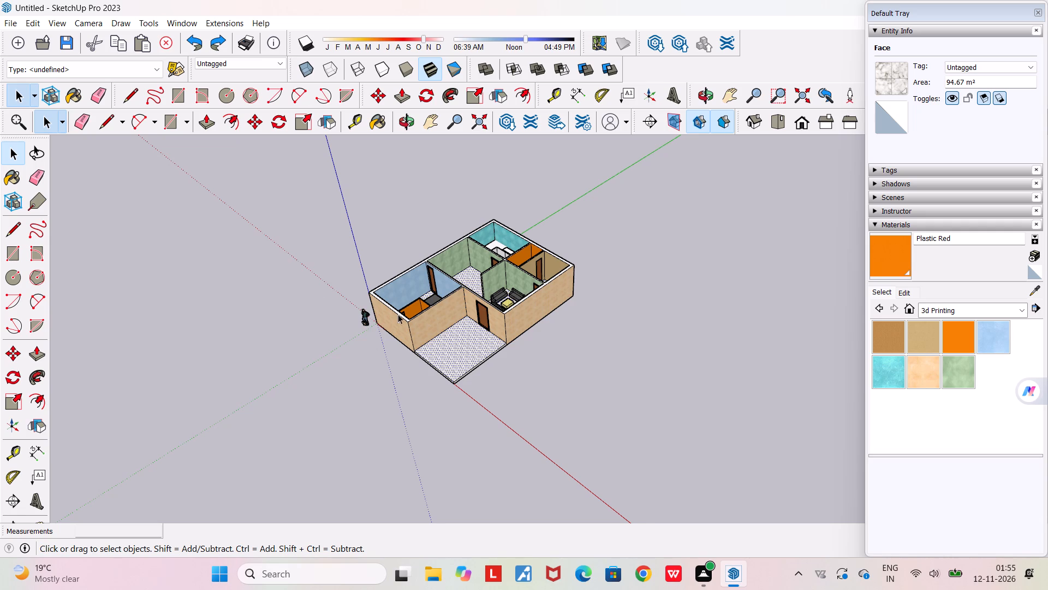
{"action": "scroll", "coordinate": [398, 309], "scroll_direction": "down", "scroll_amount": 4}
{"action": "scroll", "coordinate": [392, 347], "scroll_direction": "up", "scroll_amount": 3}
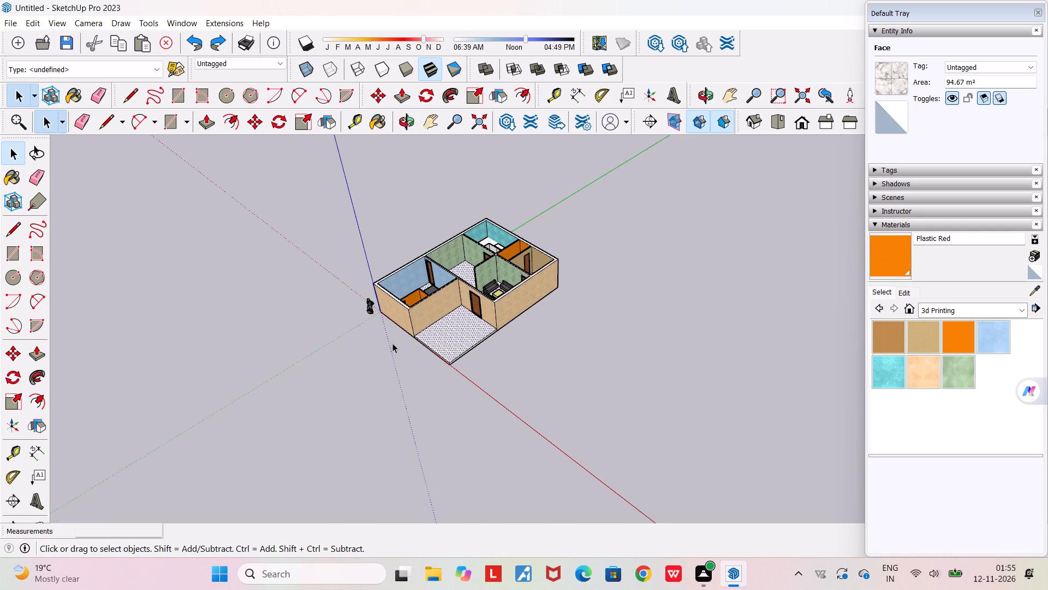
{"action": "scroll", "coordinate": [392, 343], "scroll_direction": "up", "scroll_amount": 1}
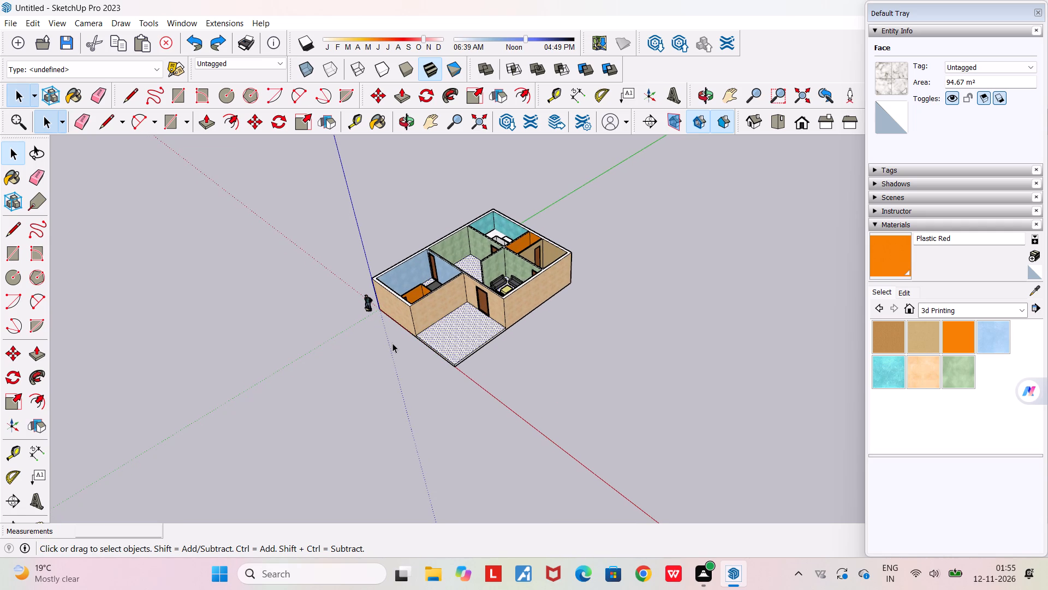
{"action": "scroll", "coordinate": [392, 343], "scroll_direction": "up", "scroll_amount": 2}
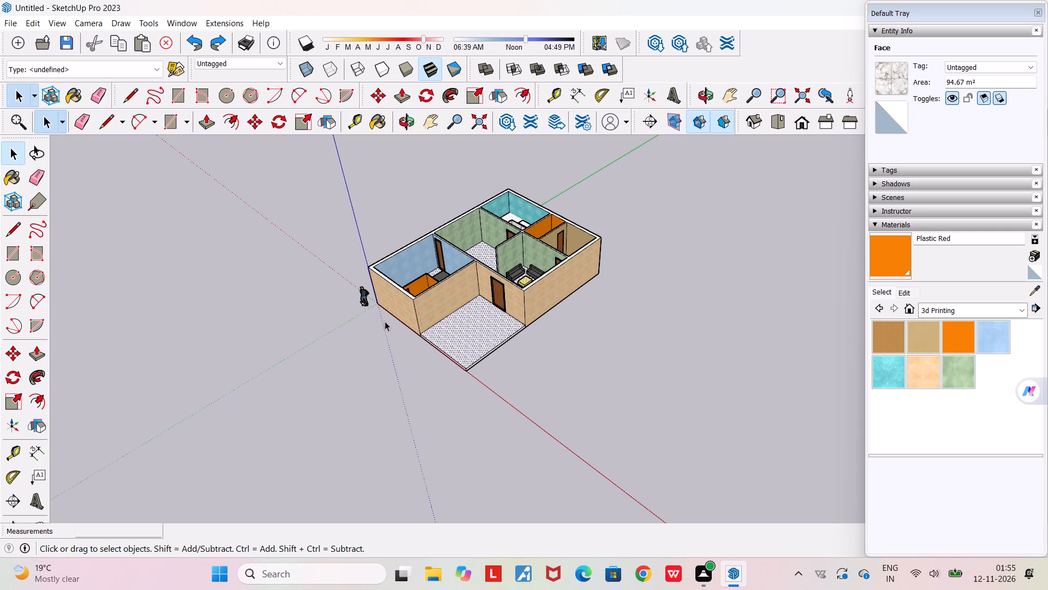
{"action": "scroll", "coordinate": [388, 326], "scroll_direction": "down", "scroll_amount": 1}
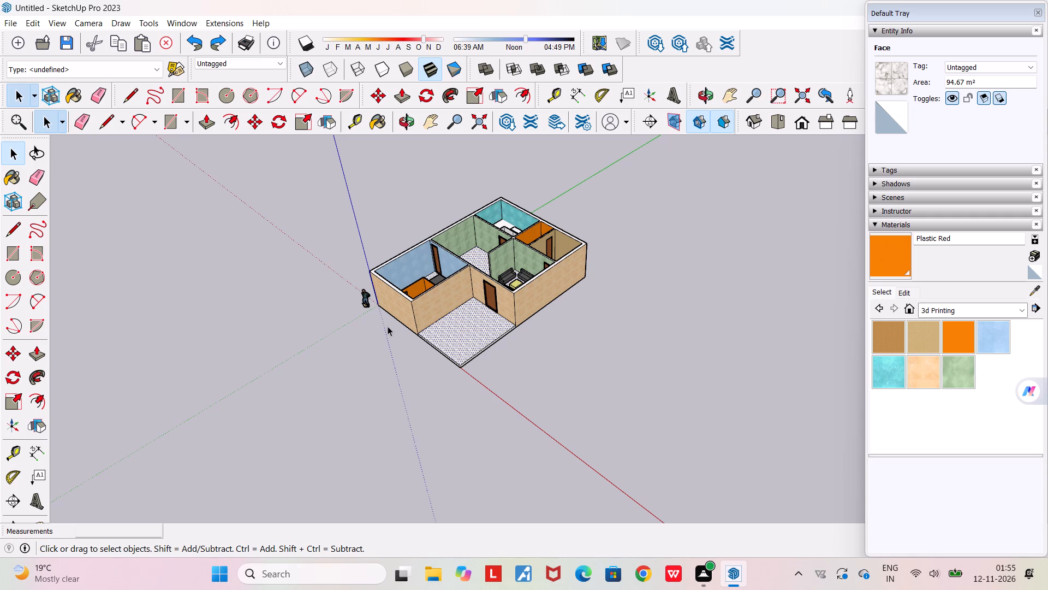
{"action": "scroll", "coordinate": [389, 309], "scroll_direction": "down", "scroll_amount": 3}
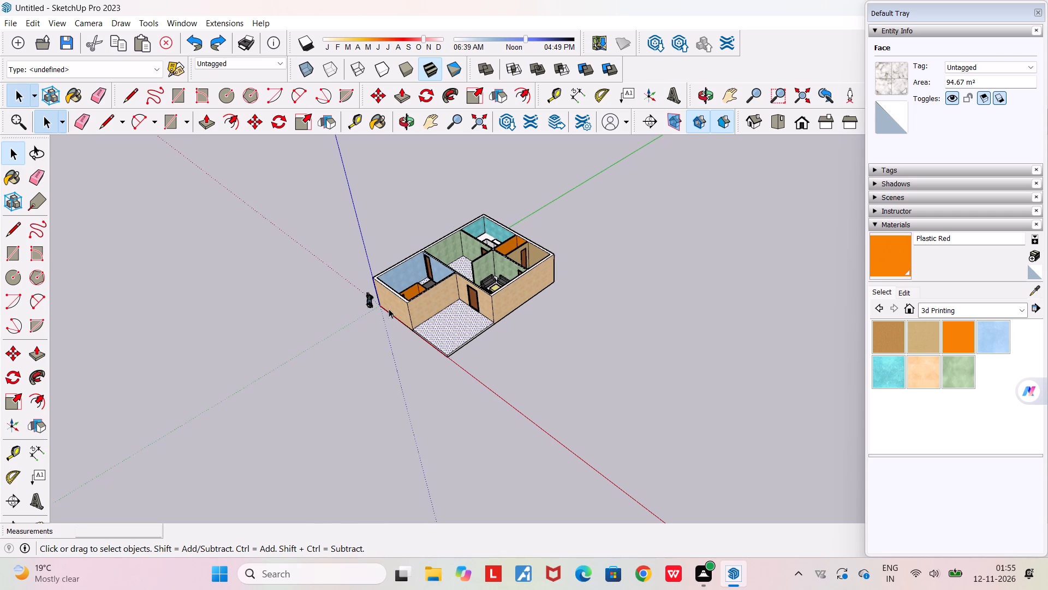
{"action": "middle_click_drag", "start_coordinate": [389, 308], "coordinate": [550, 267]}
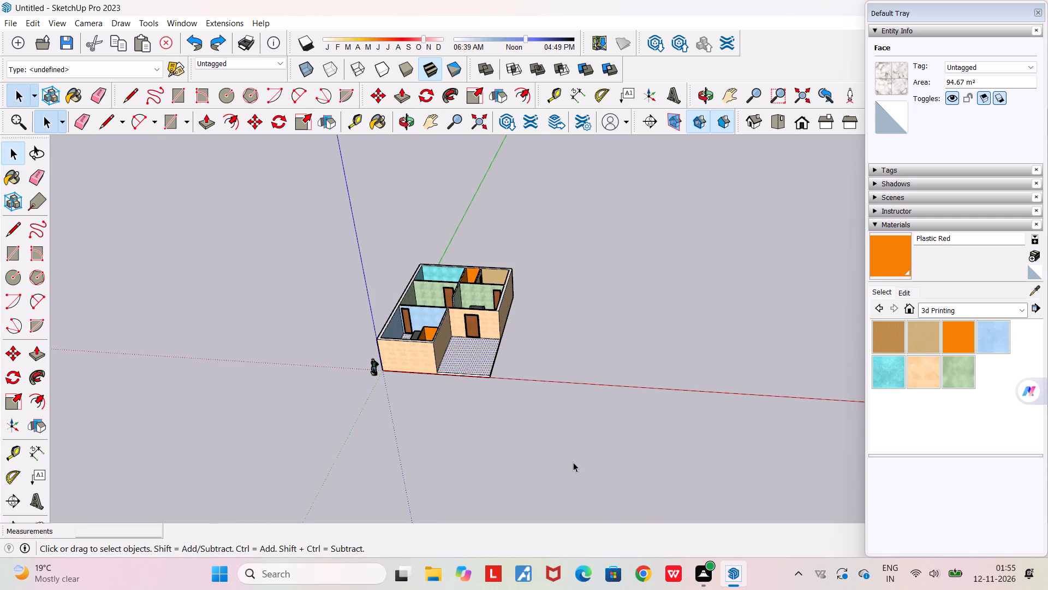
{"action": "scroll", "coordinate": [573, 462], "scroll_direction": "up", "scroll_amount": 2}
{"action": "middle_click_drag", "start_coordinate": [559, 439], "coordinate": [380, 418]}
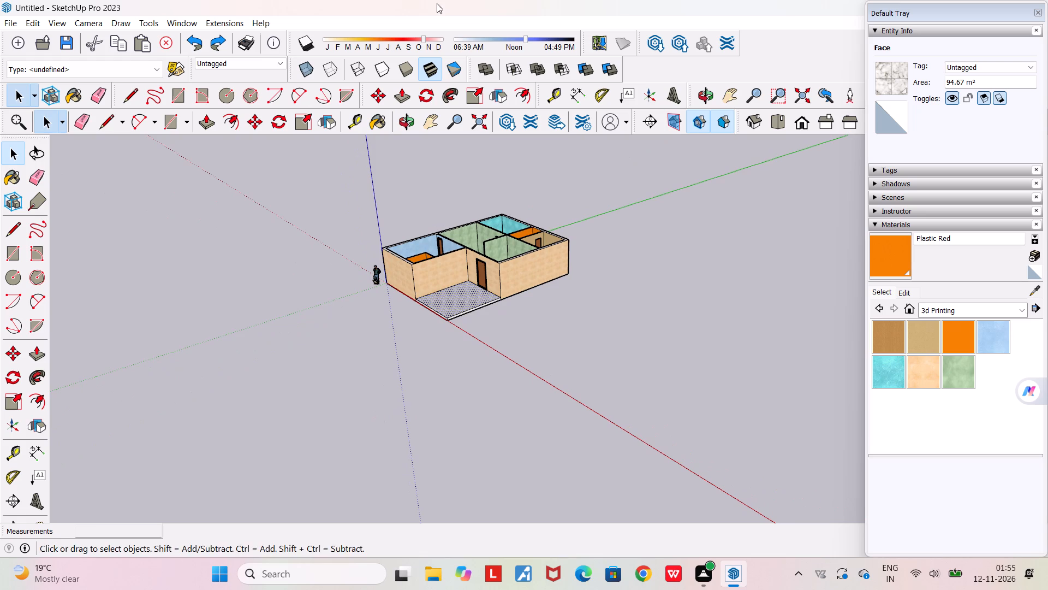
{"action": "scroll", "coordinate": [393, 216], "scroll_direction": "up", "scroll_amount": 4}
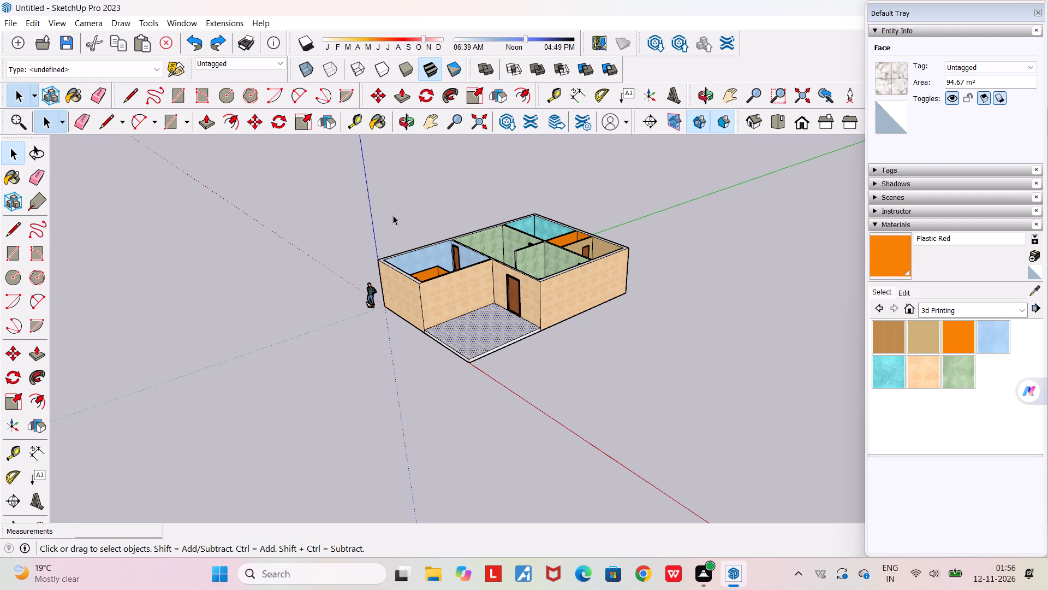
{"action": "scroll", "coordinate": [393, 215], "scroll_direction": "down", "scroll_amount": 1}
{"action": "scroll", "coordinate": [393, 215], "scroll_direction": "up", "scroll_amount": 1}
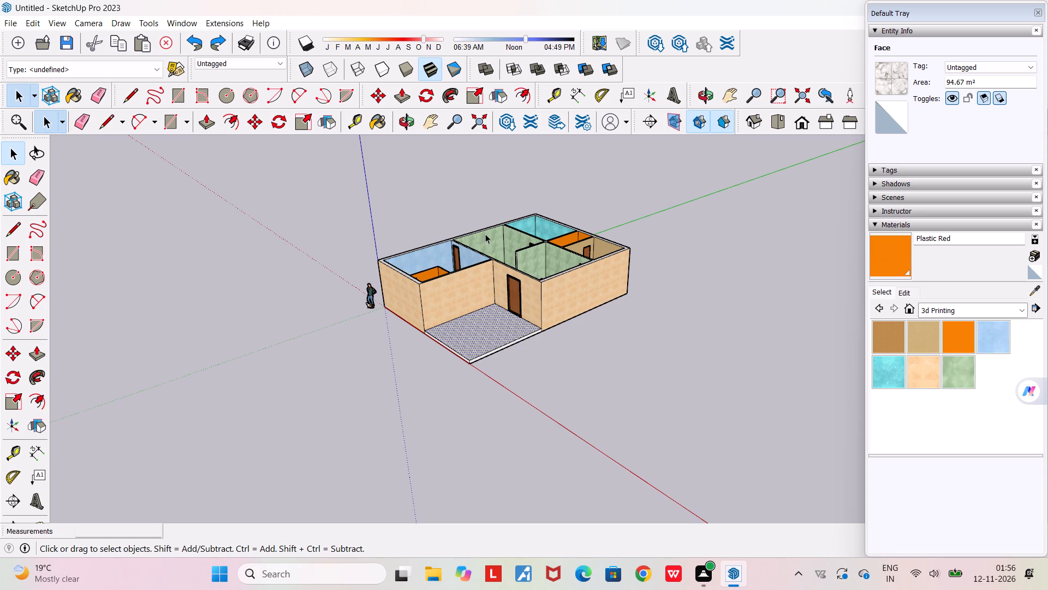
{"action": "scroll", "coordinate": [498, 266], "scroll_direction": "down", "scroll_amount": 4}
{"action": "middle_click_drag", "start_coordinate": [493, 290], "coordinate": [491, 421]}
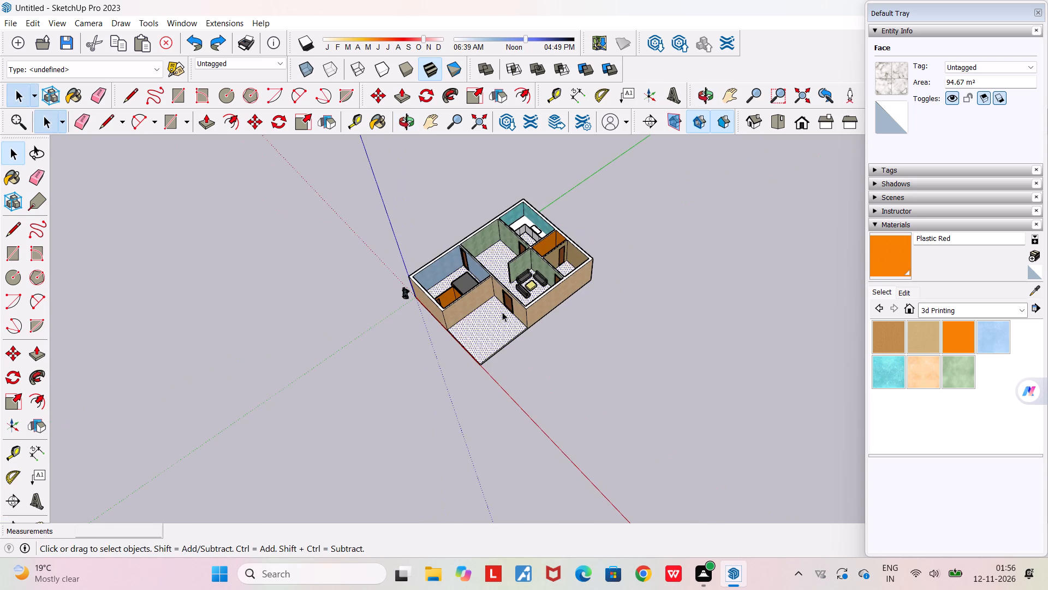
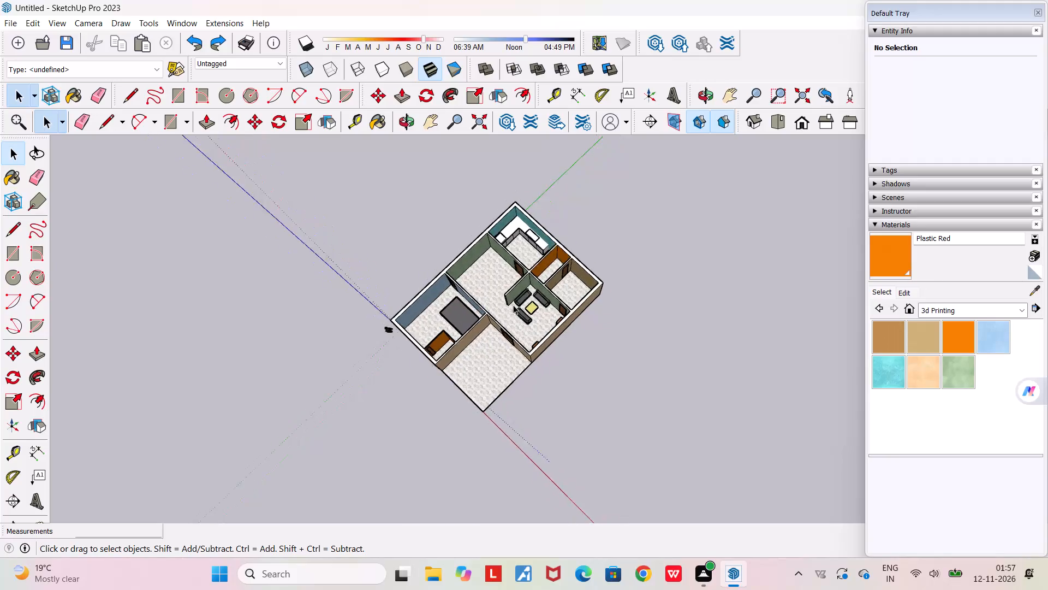
Examine the whole house from above, below and its outer sides, including the front floor area and the furnished rooms.
{"action": "scroll", "coordinate": [513, 305], "scroll_direction": "down", "scroll_amount": 3}
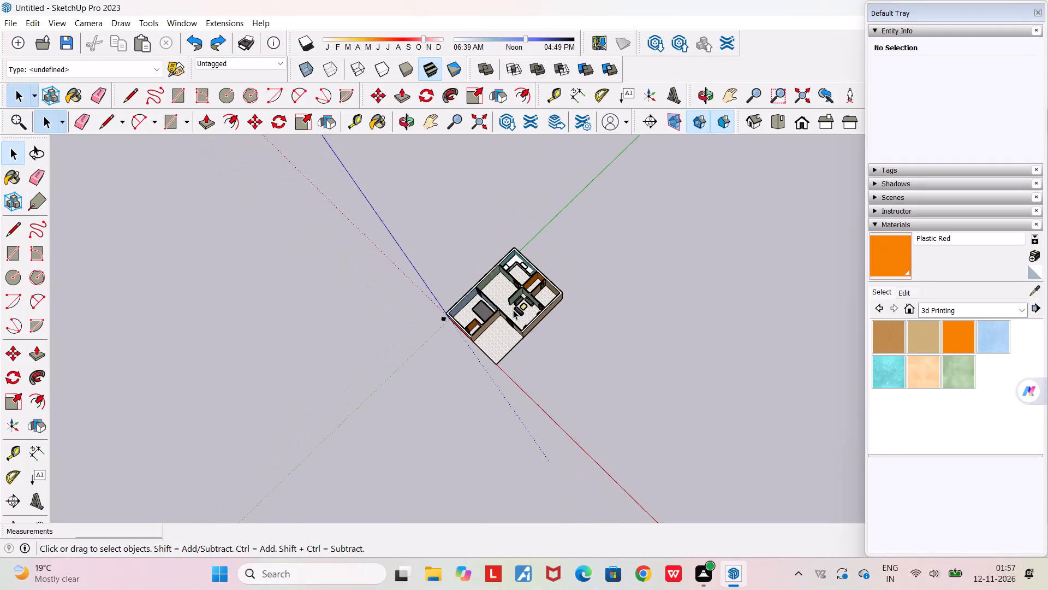
{"action": "middle_click_drag", "start_coordinate": [491, 275], "coordinate": [426, 184]}
{"action": "scroll", "coordinate": [426, 184], "scroll_direction": "down", "scroll_amount": 4}
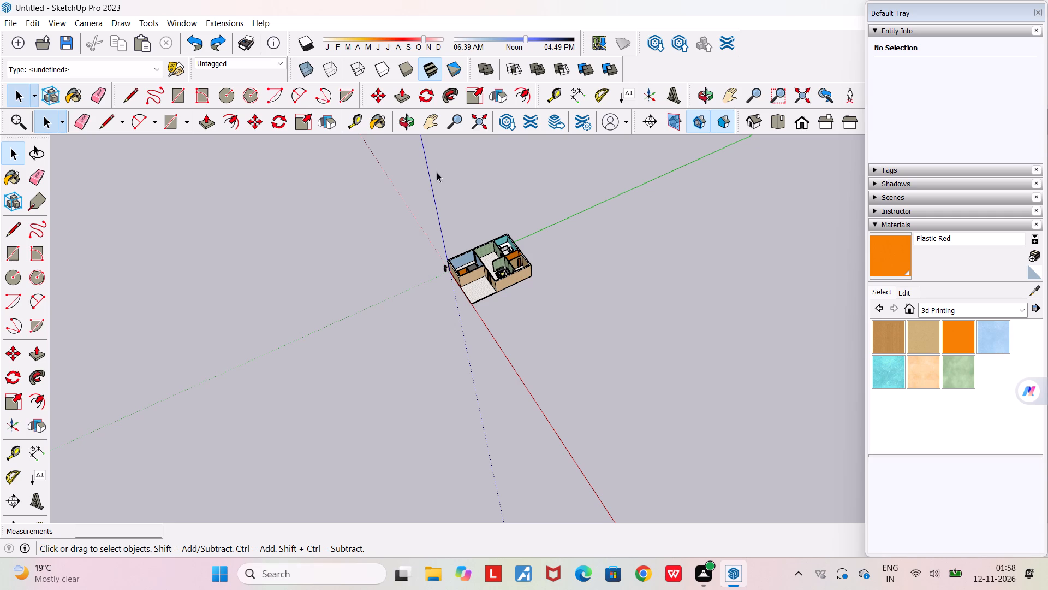
{"action": "scroll", "coordinate": [498, 233], "scroll_direction": "up", "scroll_amount": 5}
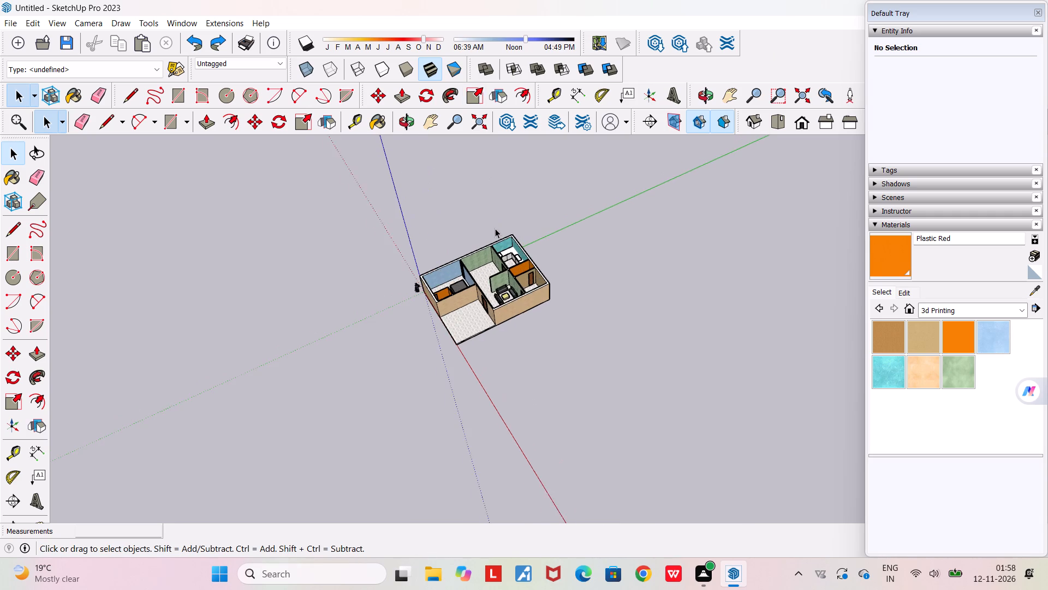
{"action": "scroll", "coordinate": [495, 228], "scroll_direction": "up", "scroll_amount": 3}
{"action": "scroll", "coordinate": [450, 266], "scroll_direction": "up", "scroll_amount": 2}
{"action": "scroll", "coordinate": [391, 397], "scroll_direction": "up", "scroll_amount": 1}
{"action": "middle_click_drag", "start_coordinate": [391, 396], "coordinate": [559, 372]}
{"action": "scroll", "coordinate": [558, 372], "scroll_direction": "down", "scroll_amount": 4}
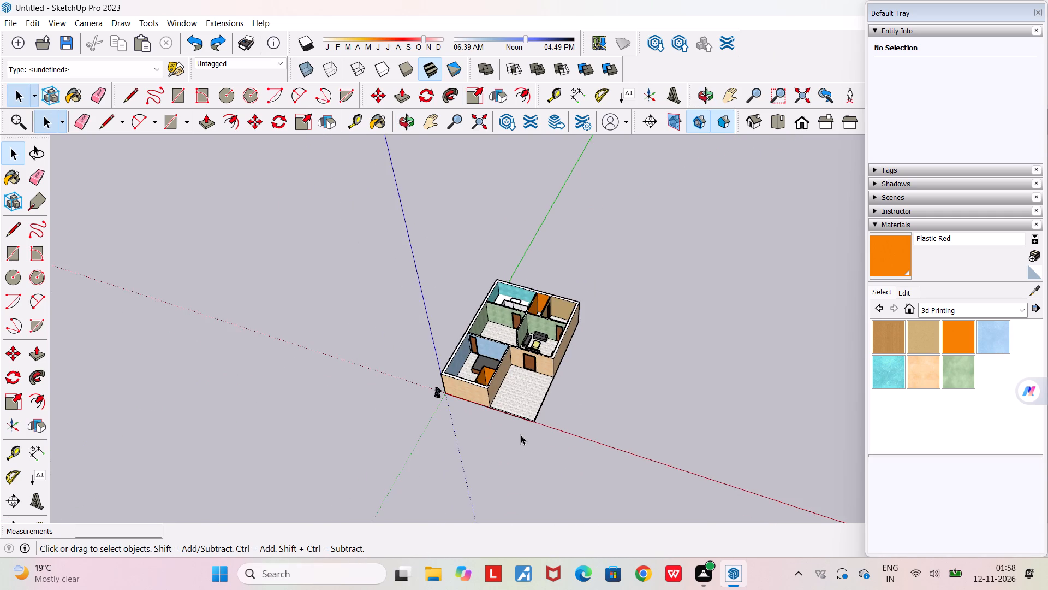
{"action": "scroll", "coordinate": [517, 439], "scroll_direction": "up", "scroll_amount": 4}
{"action": "middle_click_drag", "start_coordinate": [531, 400], "coordinate": [334, 89]}
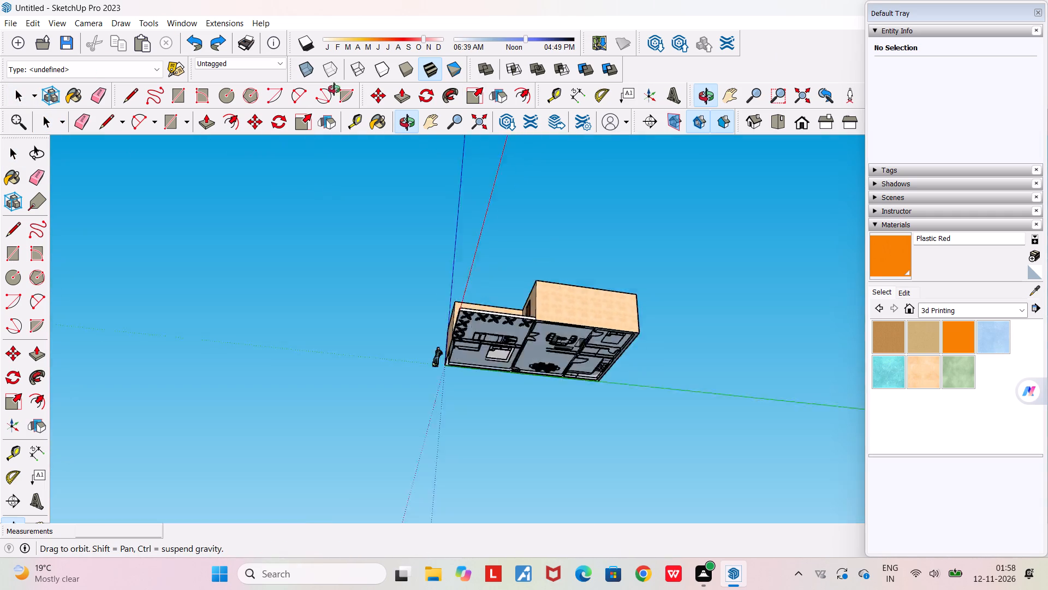
{"action": "middle_click_drag", "start_coordinate": [334, 89], "coordinate": [697, 408]}
{"action": "scroll", "coordinate": [592, 361], "scroll_direction": "up", "scroll_amount": 3}
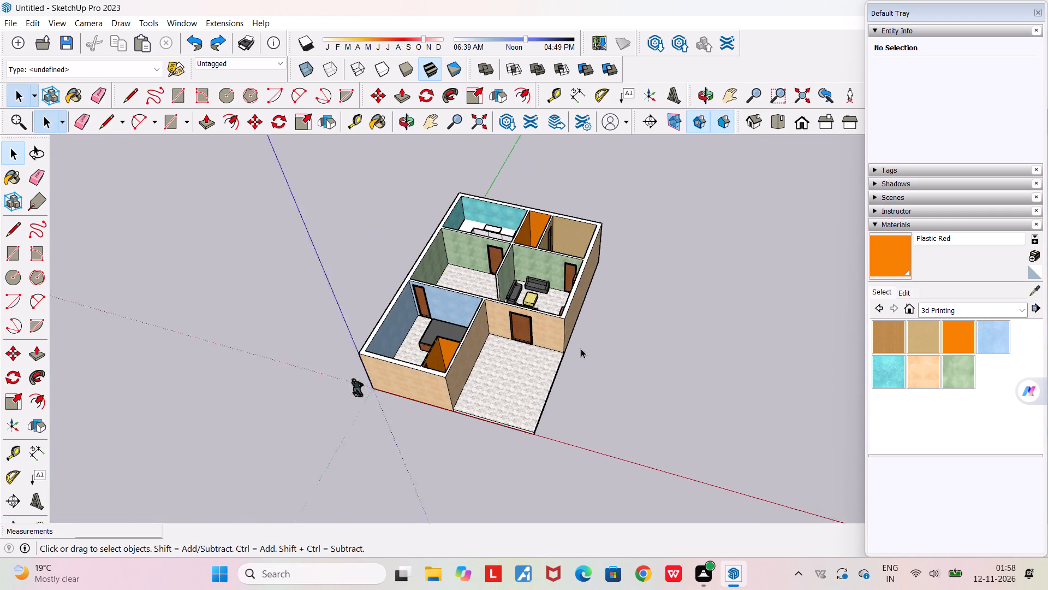
{"action": "scroll", "coordinate": [581, 349], "scroll_direction": "up", "scroll_amount": 2}
{"action": "scroll", "coordinate": [577, 341], "scroll_direction": "down", "scroll_amount": 3}
{"action": "middle_click_drag", "start_coordinate": [549, 353], "coordinate": [316, 275]}
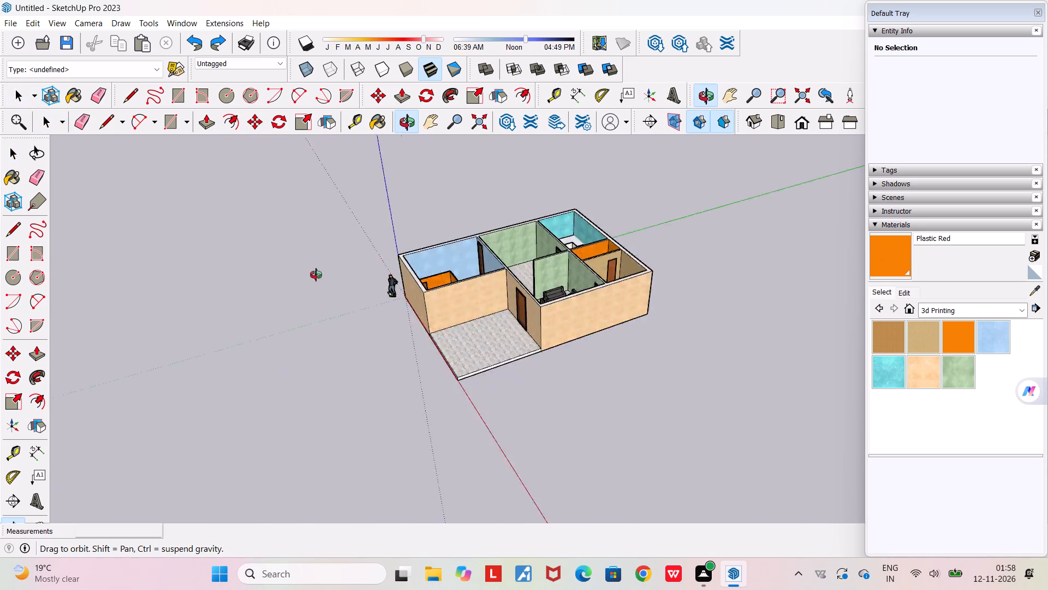
{"action": "middle_click_drag", "start_coordinate": [316, 275], "coordinate": [267, 249]}
{"action": "scroll", "coordinate": [268, 249], "scroll_direction": "down", "scroll_amount": 5}
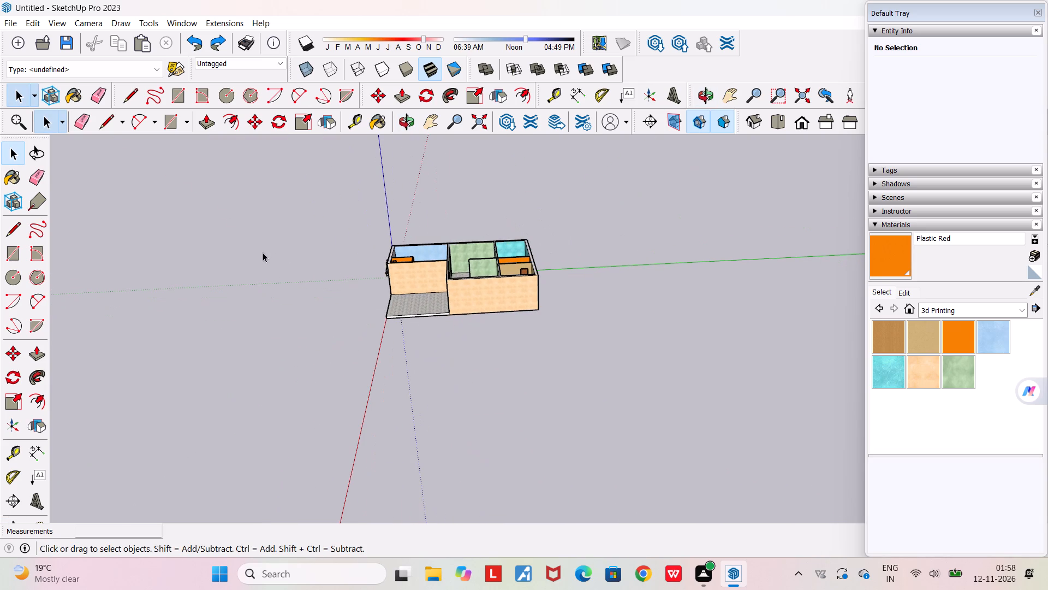
{"action": "middle_click_drag", "start_coordinate": [297, 287], "coordinate": [456, 383]}
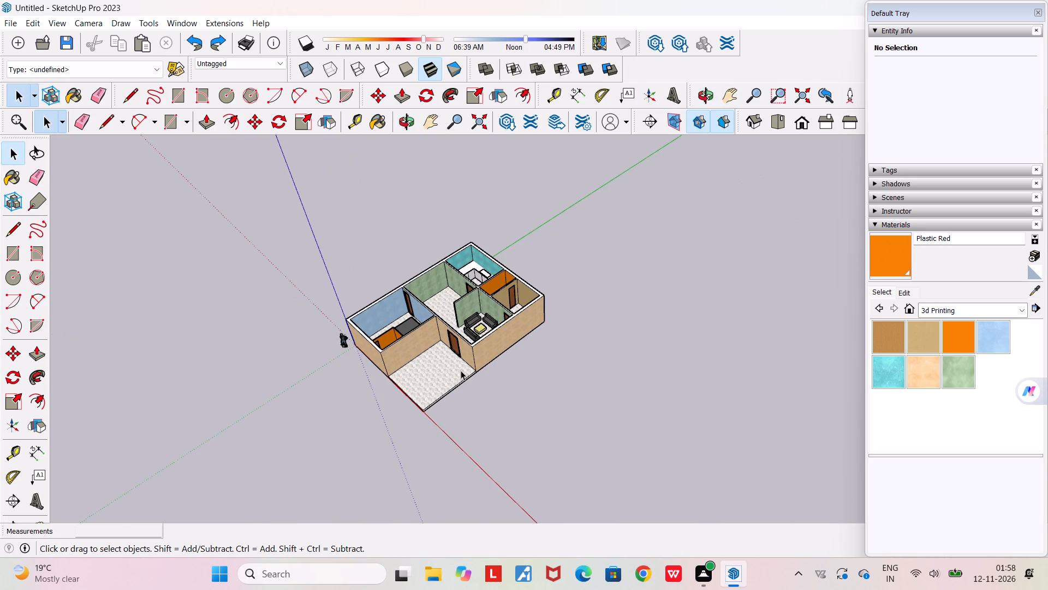
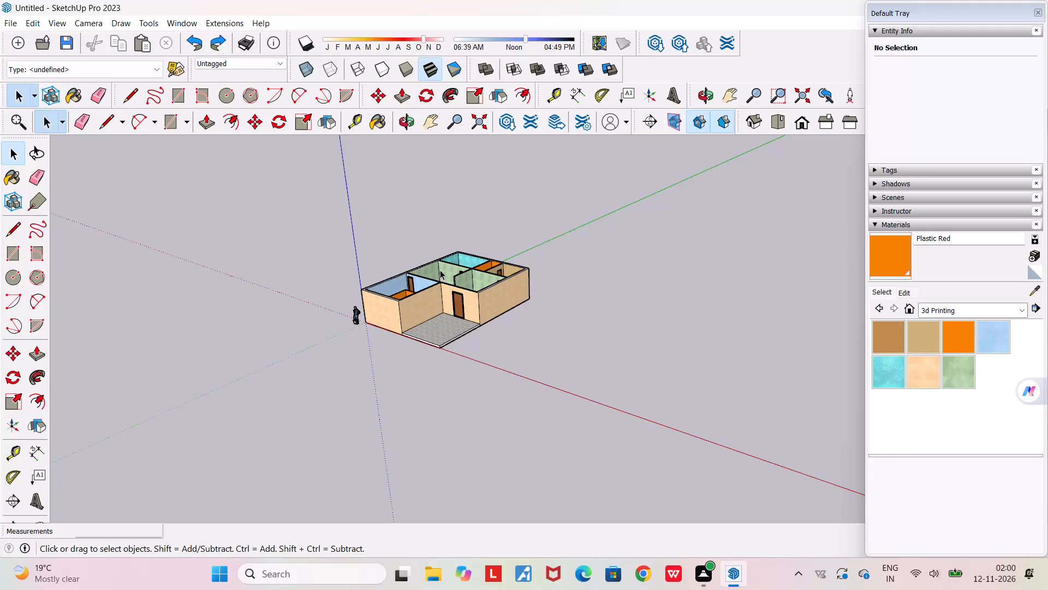
Examine the blue-walled bedroom from above, including its bed and the small orange-walled corner enclosure, along with the adjoining rooms.
{"action": "middle_click_drag", "start_coordinate": [440, 269], "coordinate": [409, 377]}
{"action": "scroll", "coordinate": [412, 267], "scroll_direction": "up", "scroll_amount": 4}
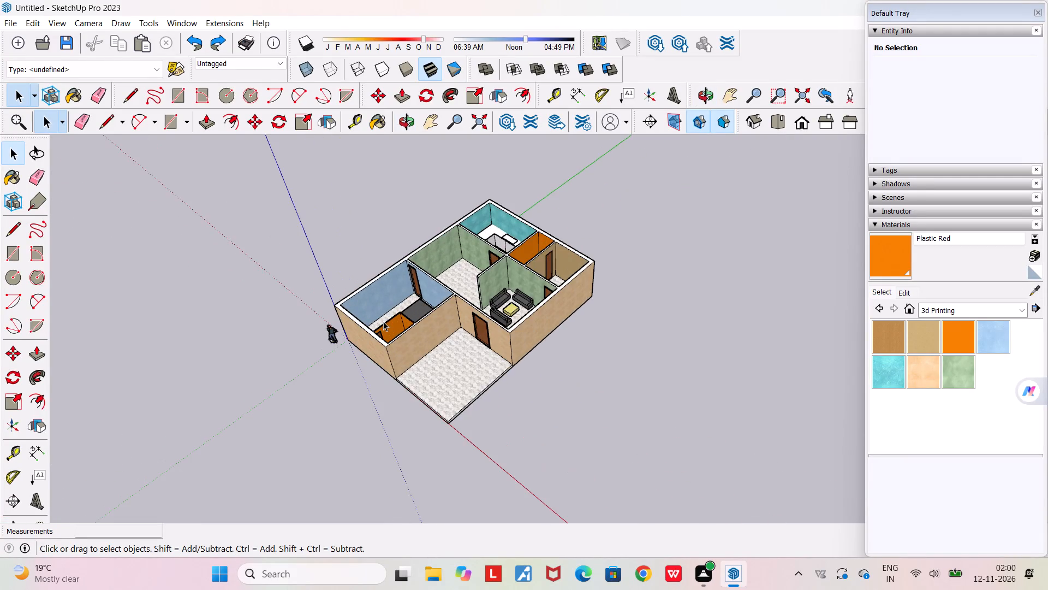
{"action": "scroll", "coordinate": [383, 321], "scroll_direction": "up", "scroll_amount": 6}
{"action": "left_click", "coordinate": [394, 331]}
{"action": "scroll", "coordinate": [393, 329], "scroll_direction": "up", "scroll_amount": 4}
{"action": "middle_click_drag", "start_coordinate": [393, 327], "coordinate": [417, 474]}
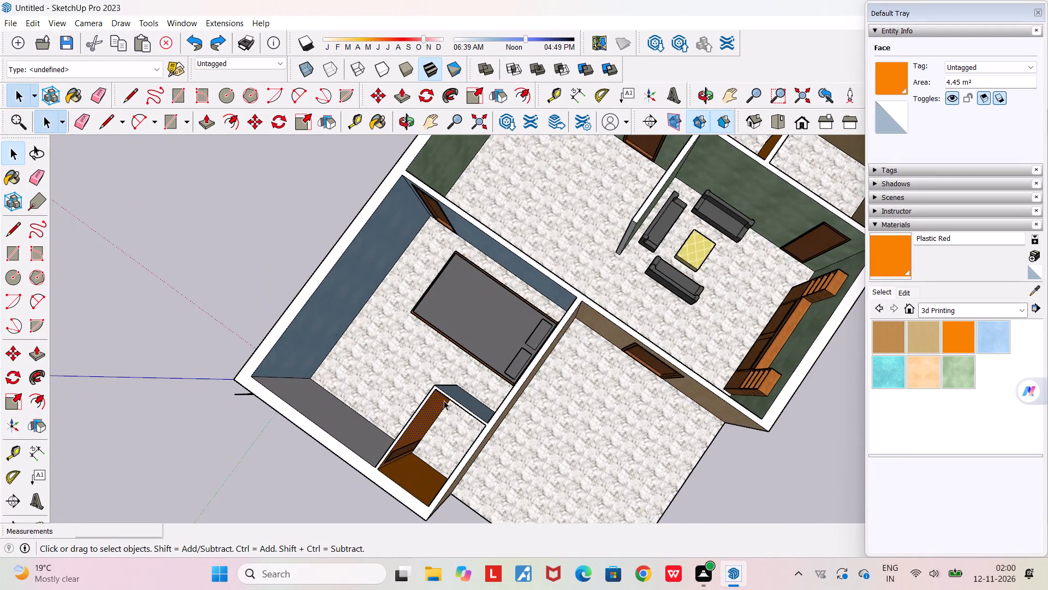
{"action": "scroll", "coordinate": [439, 388], "scroll_direction": "up", "scroll_amount": 12}
{"action": "middle_click_drag", "start_coordinate": [409, 397], "coordinate": [416, 399]}
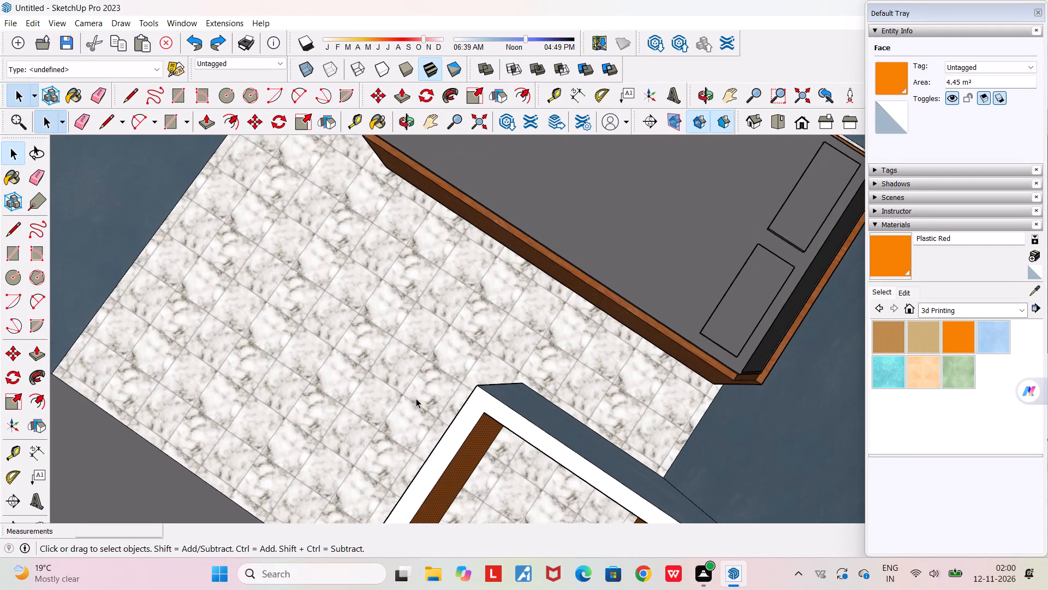
{"action": "scroll", "coordinate": [416, 398], "scroll_direction": "down", "scroll_amount": 1}
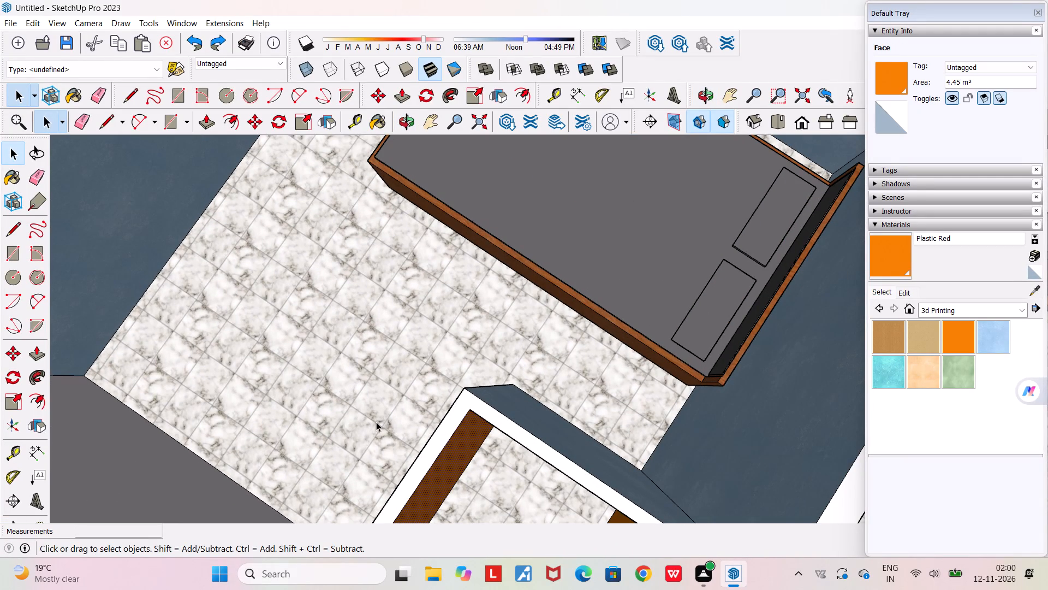
{"action": "scroll", "coordinate": [376, 421], "scroll_direction": "down", "scroll_amount": 1}
{"action": "scroll", "coordinate": [376, 421], "scroll_direction": "up", "scroll_amount": 2}
{"action": "scroll", "coordinate": [376, 421], "scroll_direction": "down", "scroll_amount": 4}
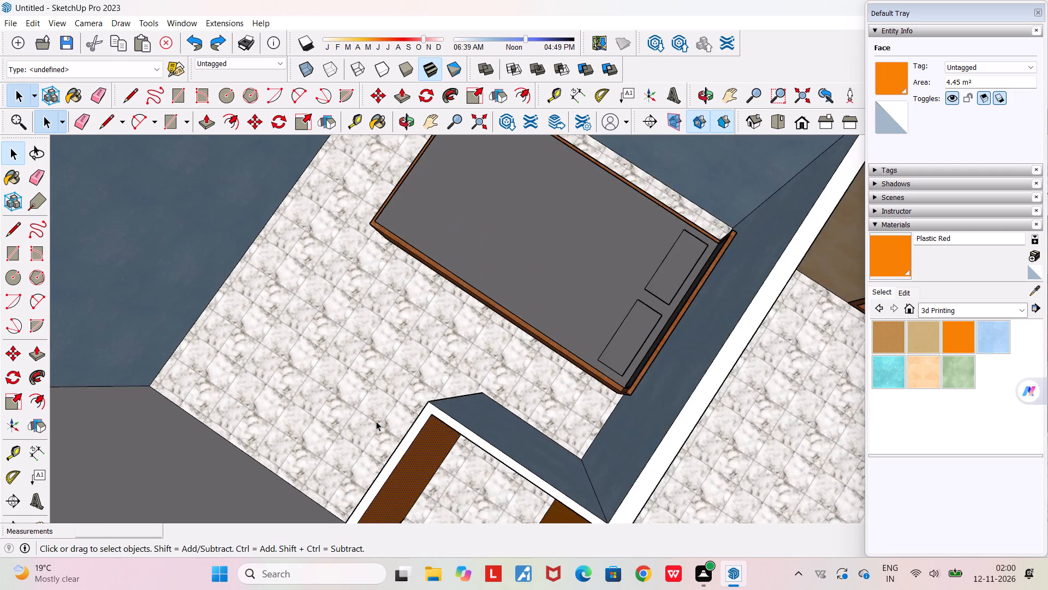
{"action": "scroll", "coordinate": [376, 421], "scroll_direction": "up", "scroll_amount": 4}
{"action": "scroll", "coordinate": [376, 421], "scroll_direction": "down", "scroll_amount": 8}
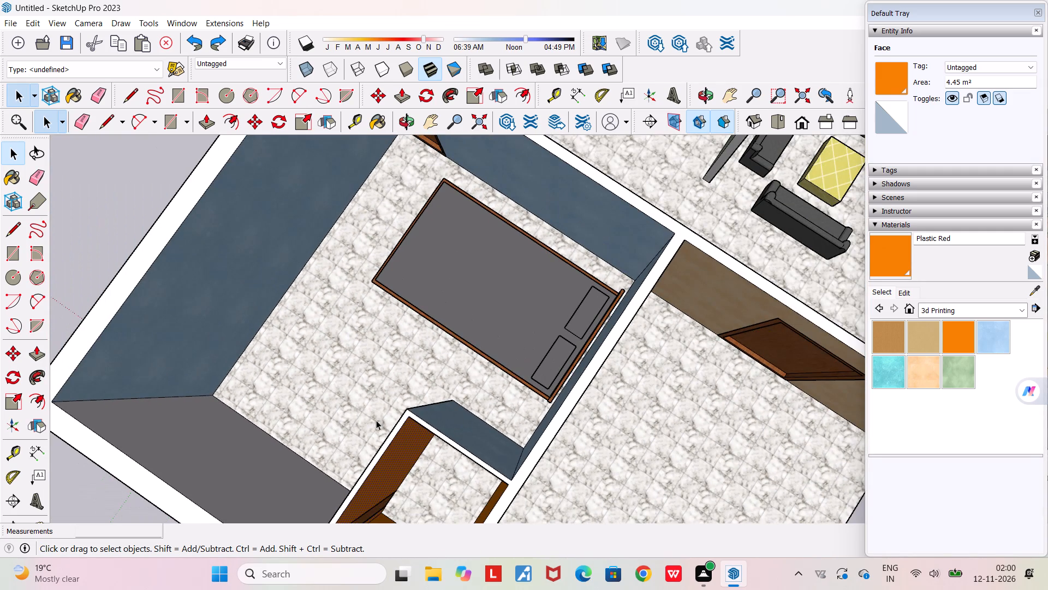
{"action": "scroll", "coordinate": [376, 420], "scroll_direction": "down", "scroll_amount": 5}
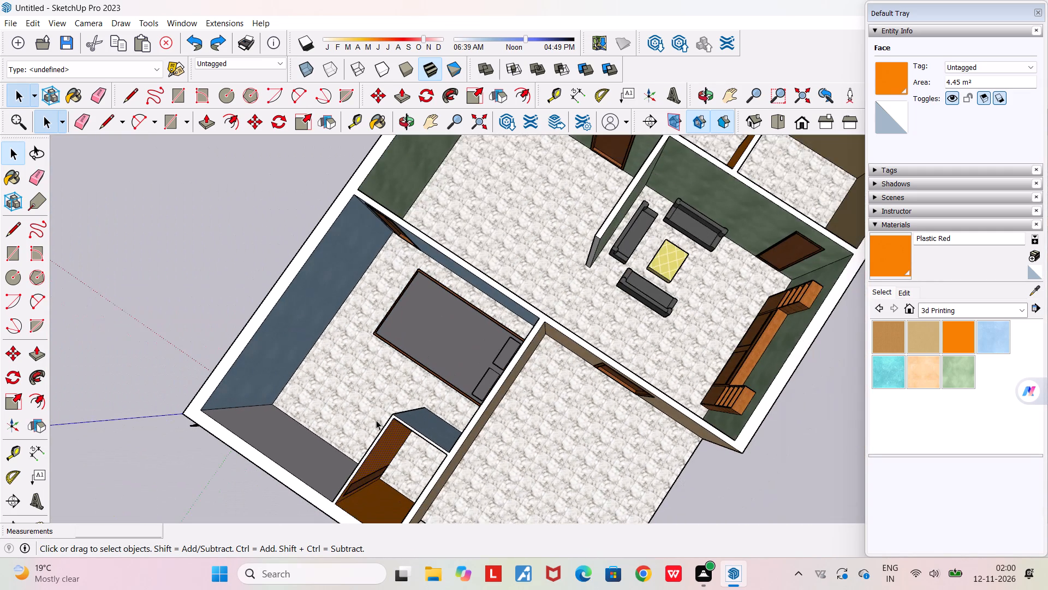
{"action": "scroll", "coordinate": [376, 420], "scroll_direction": "down", "scroll_amount": 3}
{"action": "scroll", "coordinate": [376, 420], "scroll_direction": "up", "scroll_amount": 3}
{"action": "scroll", "coordinate": [376, 420], "scroll_direction": "down", "scroll_amount": 3}
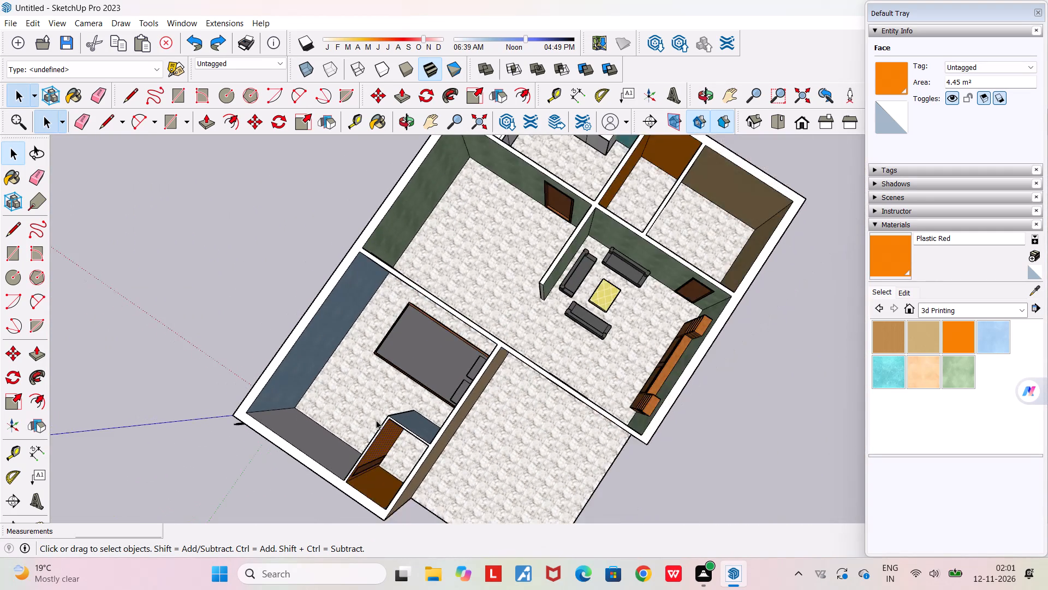
{"action": "scroll", "coordinate": [376, 420], "scroll_direction": "up", "scroll_amount": 2}
{"action": "scroll", "coordinate": [376, 420], "scroll_direction": "down", "scroll_amount": 2}
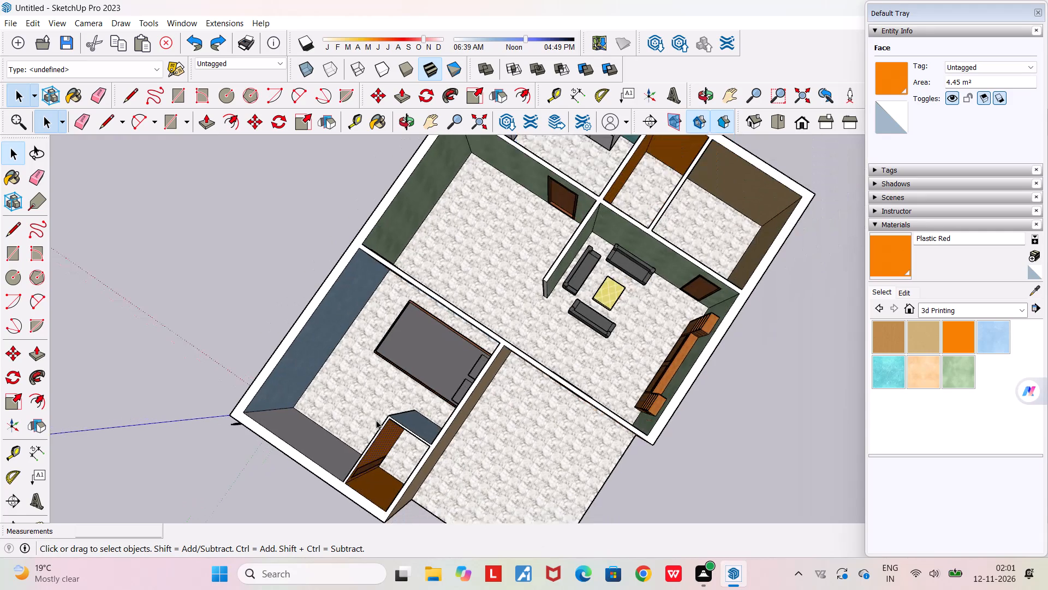
{"action": "scroll", "coordinate": [374, 420], "scroll_direction": "down", "scroll_amount": 4}
{"action": "middle_click_drag", "start_coordinate": [368, 422], "coordinate": [266, 280]}
{"action": "scroll", "coordinate": [266, 281], "scroll_direction": "down", "scroll_amount": 4}
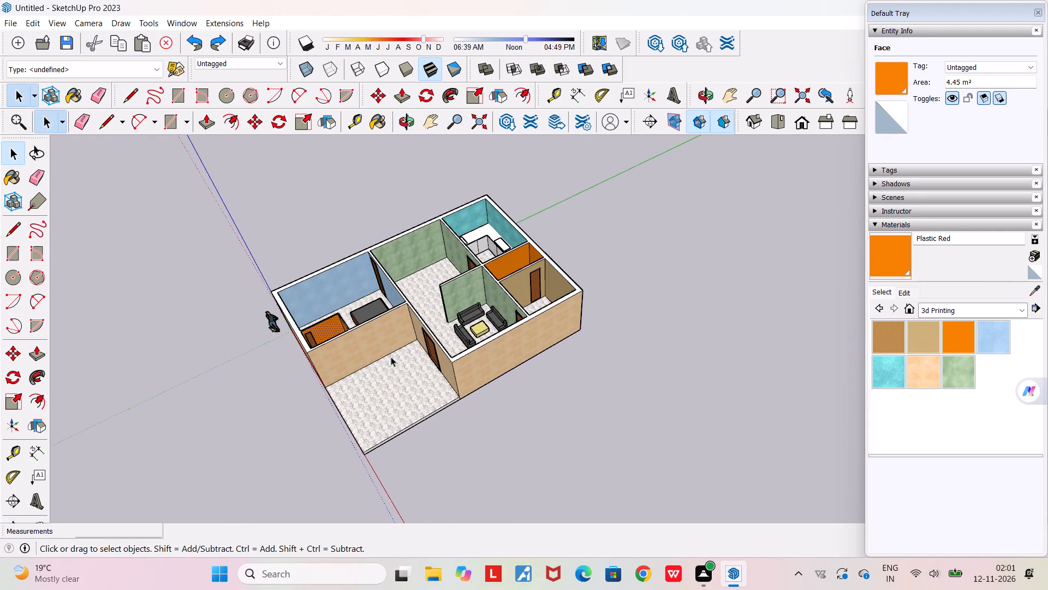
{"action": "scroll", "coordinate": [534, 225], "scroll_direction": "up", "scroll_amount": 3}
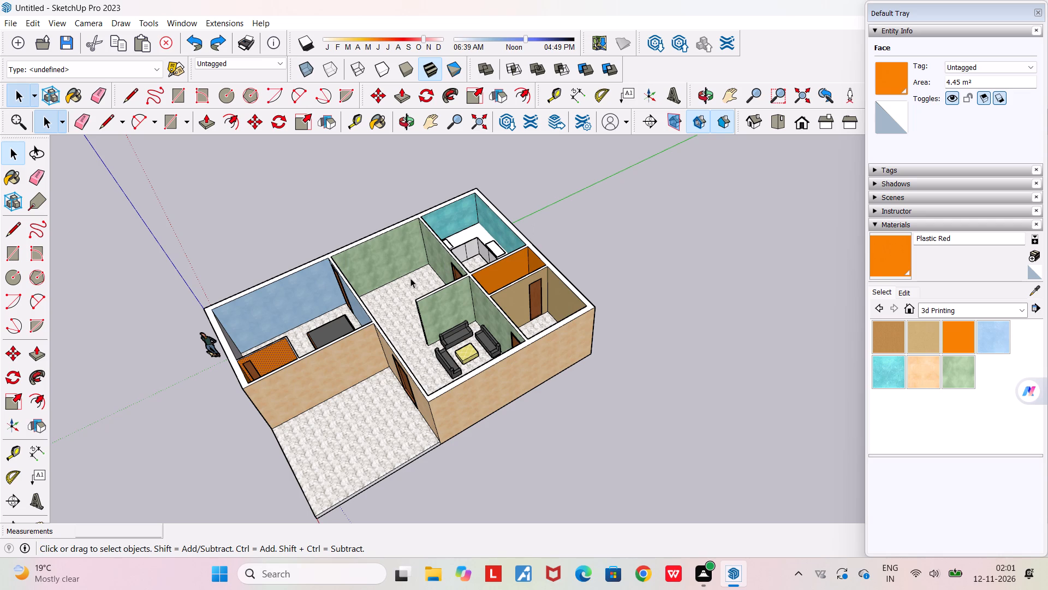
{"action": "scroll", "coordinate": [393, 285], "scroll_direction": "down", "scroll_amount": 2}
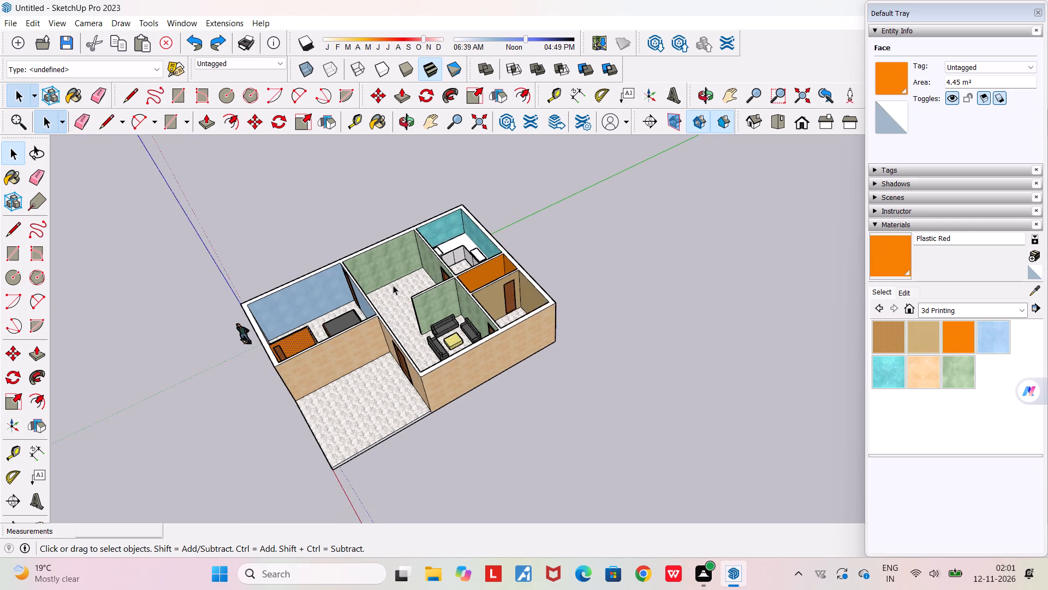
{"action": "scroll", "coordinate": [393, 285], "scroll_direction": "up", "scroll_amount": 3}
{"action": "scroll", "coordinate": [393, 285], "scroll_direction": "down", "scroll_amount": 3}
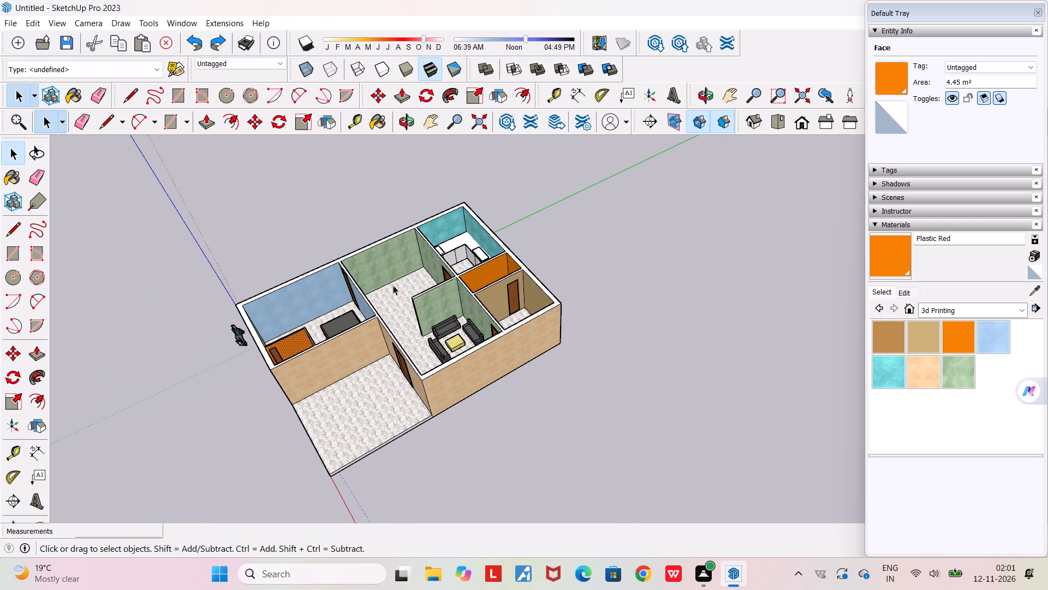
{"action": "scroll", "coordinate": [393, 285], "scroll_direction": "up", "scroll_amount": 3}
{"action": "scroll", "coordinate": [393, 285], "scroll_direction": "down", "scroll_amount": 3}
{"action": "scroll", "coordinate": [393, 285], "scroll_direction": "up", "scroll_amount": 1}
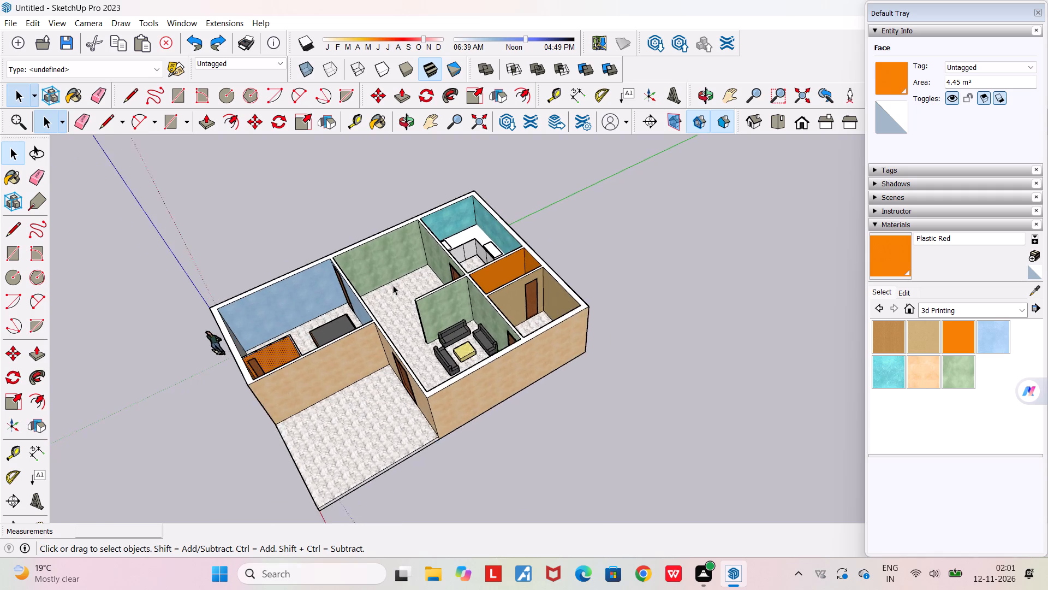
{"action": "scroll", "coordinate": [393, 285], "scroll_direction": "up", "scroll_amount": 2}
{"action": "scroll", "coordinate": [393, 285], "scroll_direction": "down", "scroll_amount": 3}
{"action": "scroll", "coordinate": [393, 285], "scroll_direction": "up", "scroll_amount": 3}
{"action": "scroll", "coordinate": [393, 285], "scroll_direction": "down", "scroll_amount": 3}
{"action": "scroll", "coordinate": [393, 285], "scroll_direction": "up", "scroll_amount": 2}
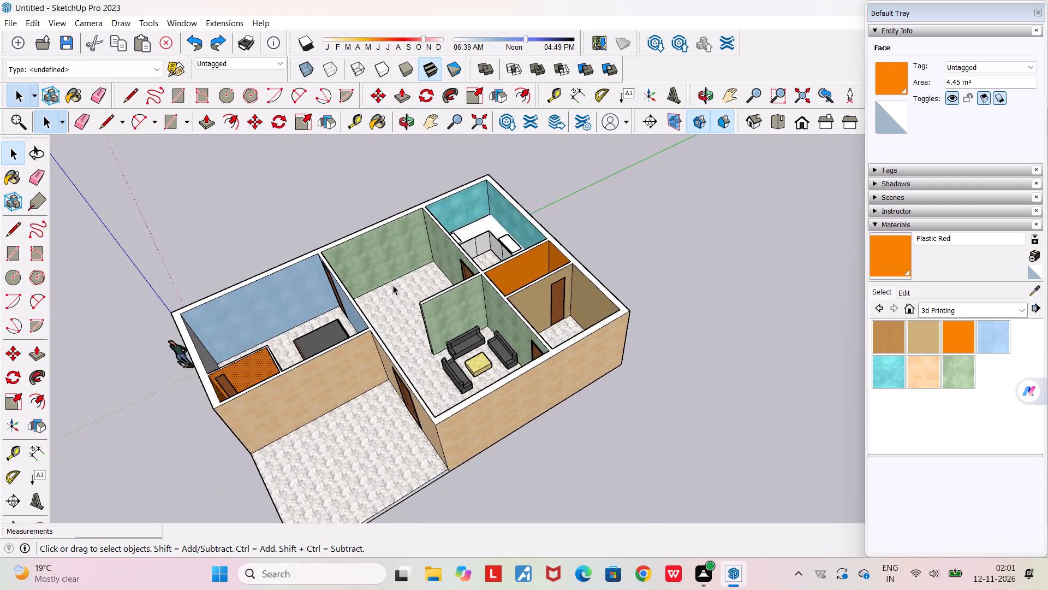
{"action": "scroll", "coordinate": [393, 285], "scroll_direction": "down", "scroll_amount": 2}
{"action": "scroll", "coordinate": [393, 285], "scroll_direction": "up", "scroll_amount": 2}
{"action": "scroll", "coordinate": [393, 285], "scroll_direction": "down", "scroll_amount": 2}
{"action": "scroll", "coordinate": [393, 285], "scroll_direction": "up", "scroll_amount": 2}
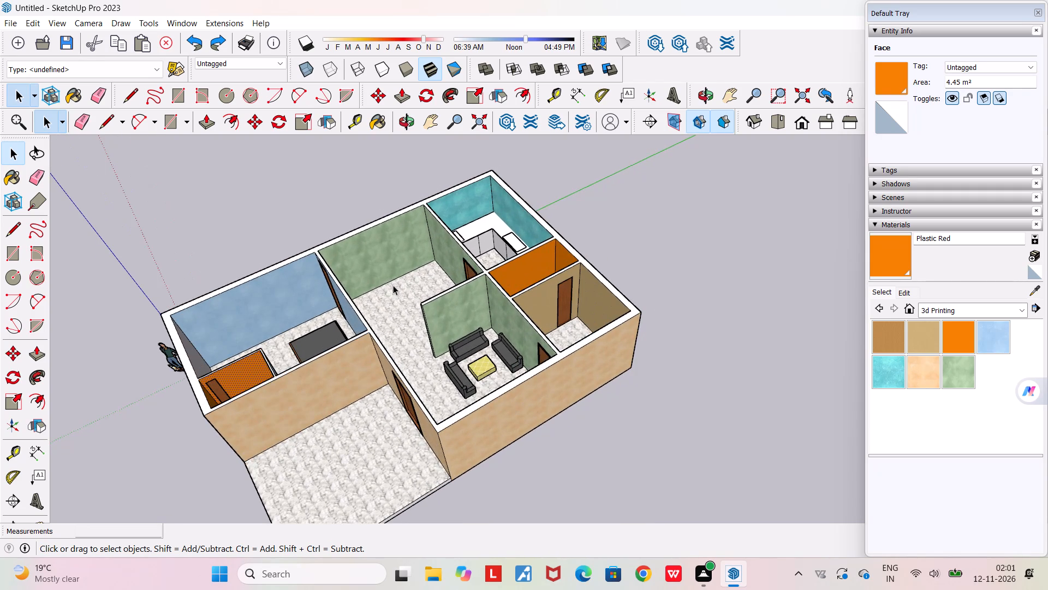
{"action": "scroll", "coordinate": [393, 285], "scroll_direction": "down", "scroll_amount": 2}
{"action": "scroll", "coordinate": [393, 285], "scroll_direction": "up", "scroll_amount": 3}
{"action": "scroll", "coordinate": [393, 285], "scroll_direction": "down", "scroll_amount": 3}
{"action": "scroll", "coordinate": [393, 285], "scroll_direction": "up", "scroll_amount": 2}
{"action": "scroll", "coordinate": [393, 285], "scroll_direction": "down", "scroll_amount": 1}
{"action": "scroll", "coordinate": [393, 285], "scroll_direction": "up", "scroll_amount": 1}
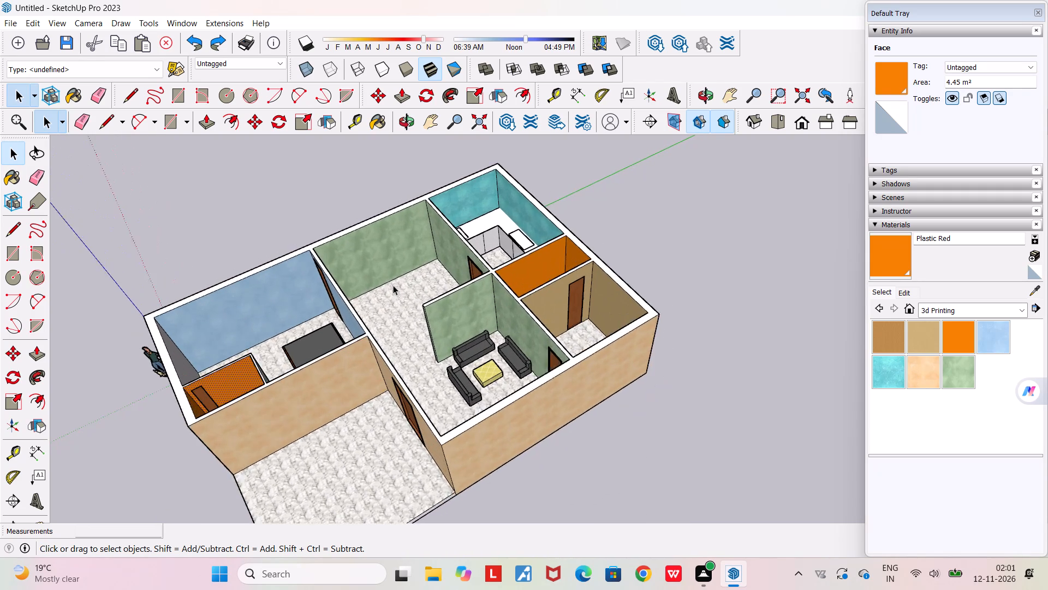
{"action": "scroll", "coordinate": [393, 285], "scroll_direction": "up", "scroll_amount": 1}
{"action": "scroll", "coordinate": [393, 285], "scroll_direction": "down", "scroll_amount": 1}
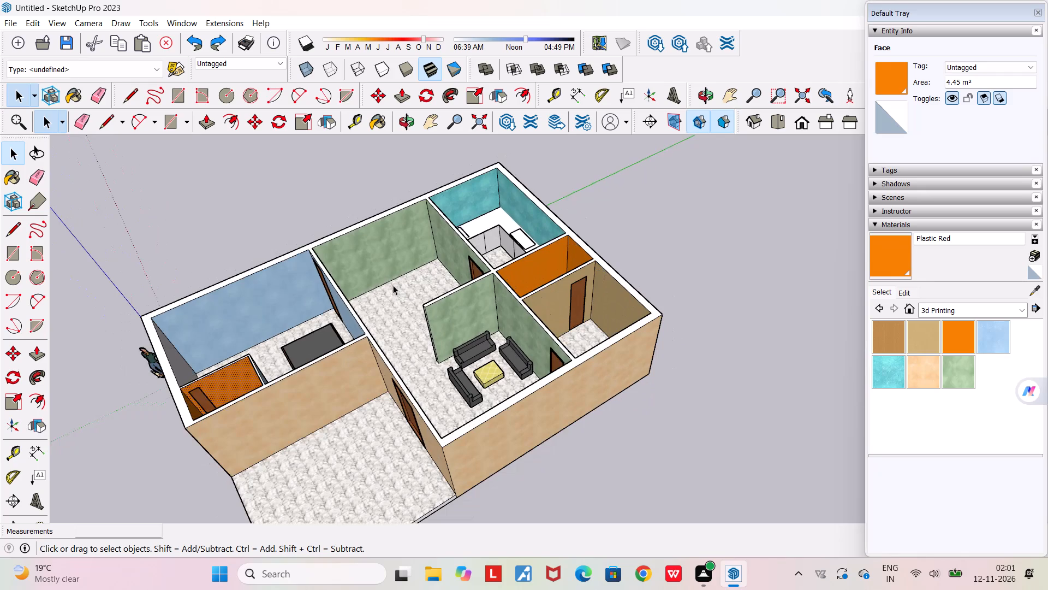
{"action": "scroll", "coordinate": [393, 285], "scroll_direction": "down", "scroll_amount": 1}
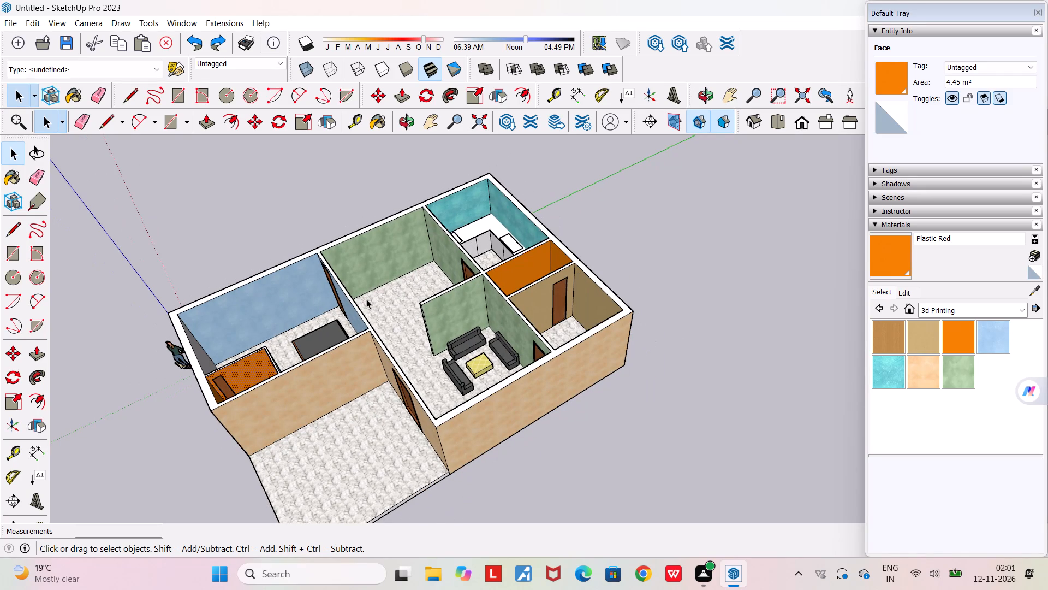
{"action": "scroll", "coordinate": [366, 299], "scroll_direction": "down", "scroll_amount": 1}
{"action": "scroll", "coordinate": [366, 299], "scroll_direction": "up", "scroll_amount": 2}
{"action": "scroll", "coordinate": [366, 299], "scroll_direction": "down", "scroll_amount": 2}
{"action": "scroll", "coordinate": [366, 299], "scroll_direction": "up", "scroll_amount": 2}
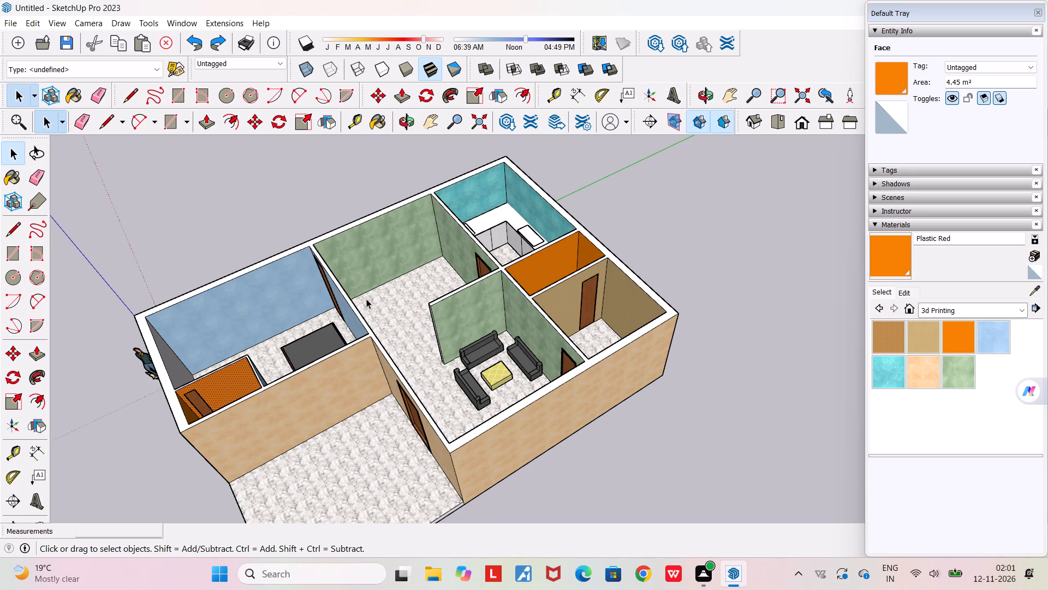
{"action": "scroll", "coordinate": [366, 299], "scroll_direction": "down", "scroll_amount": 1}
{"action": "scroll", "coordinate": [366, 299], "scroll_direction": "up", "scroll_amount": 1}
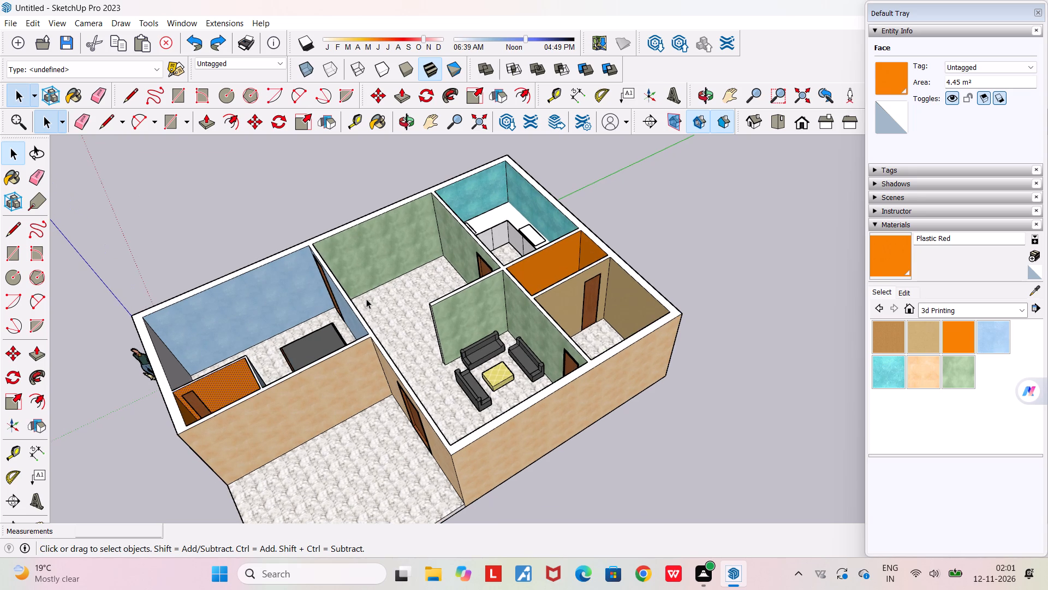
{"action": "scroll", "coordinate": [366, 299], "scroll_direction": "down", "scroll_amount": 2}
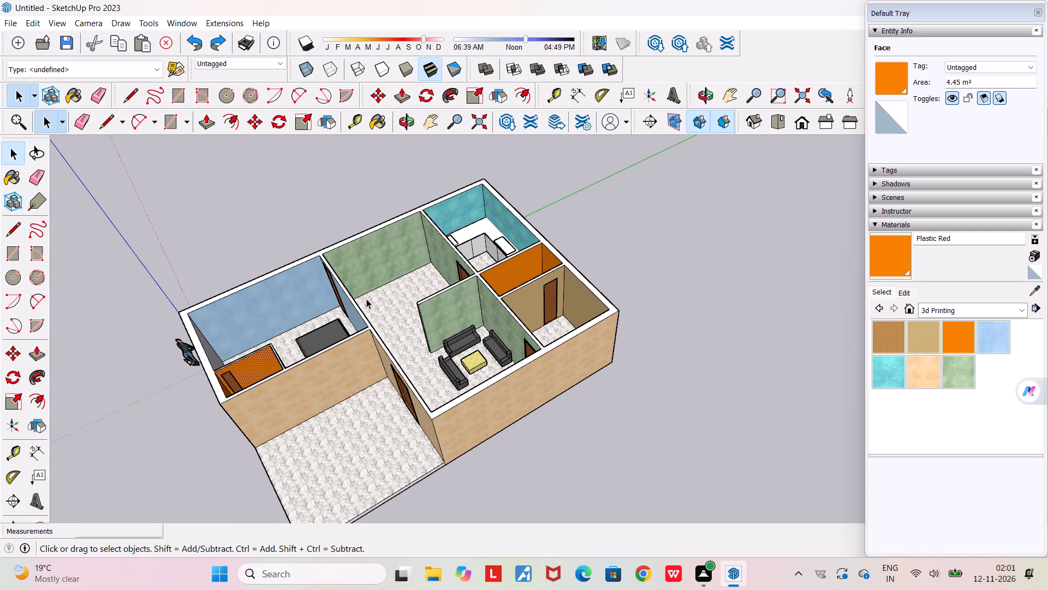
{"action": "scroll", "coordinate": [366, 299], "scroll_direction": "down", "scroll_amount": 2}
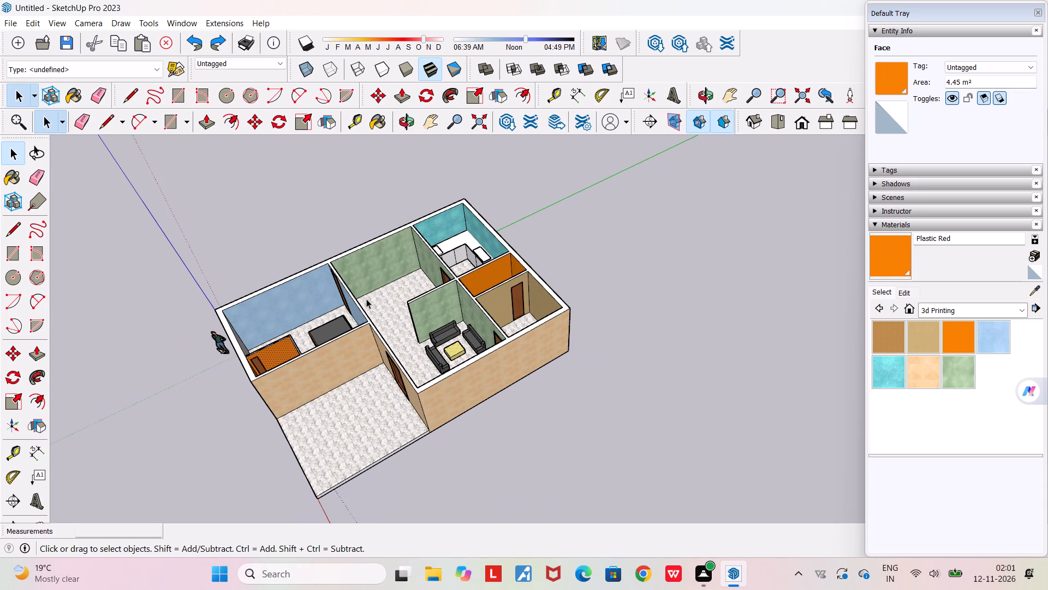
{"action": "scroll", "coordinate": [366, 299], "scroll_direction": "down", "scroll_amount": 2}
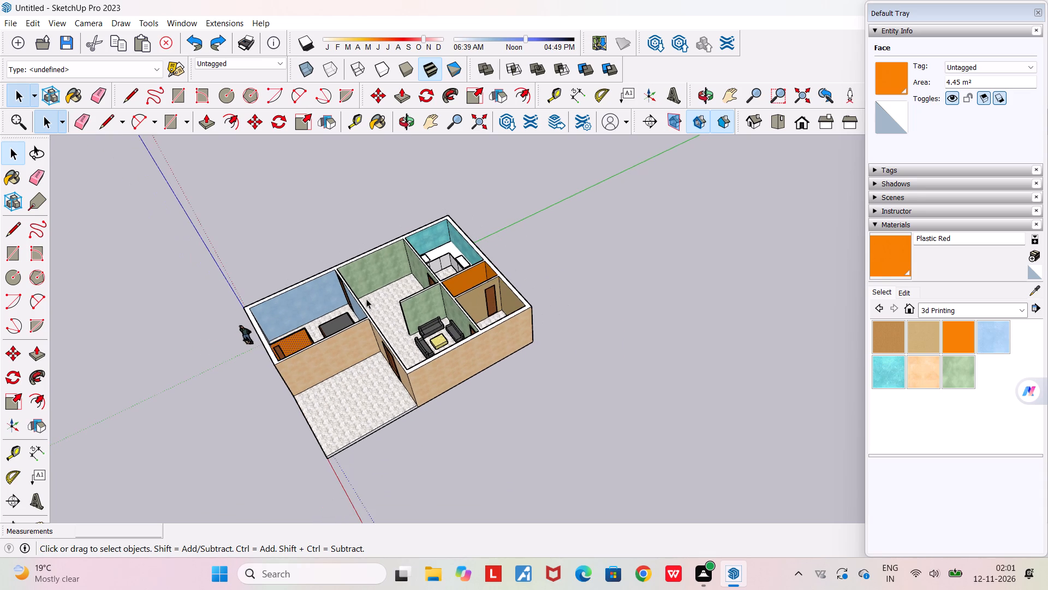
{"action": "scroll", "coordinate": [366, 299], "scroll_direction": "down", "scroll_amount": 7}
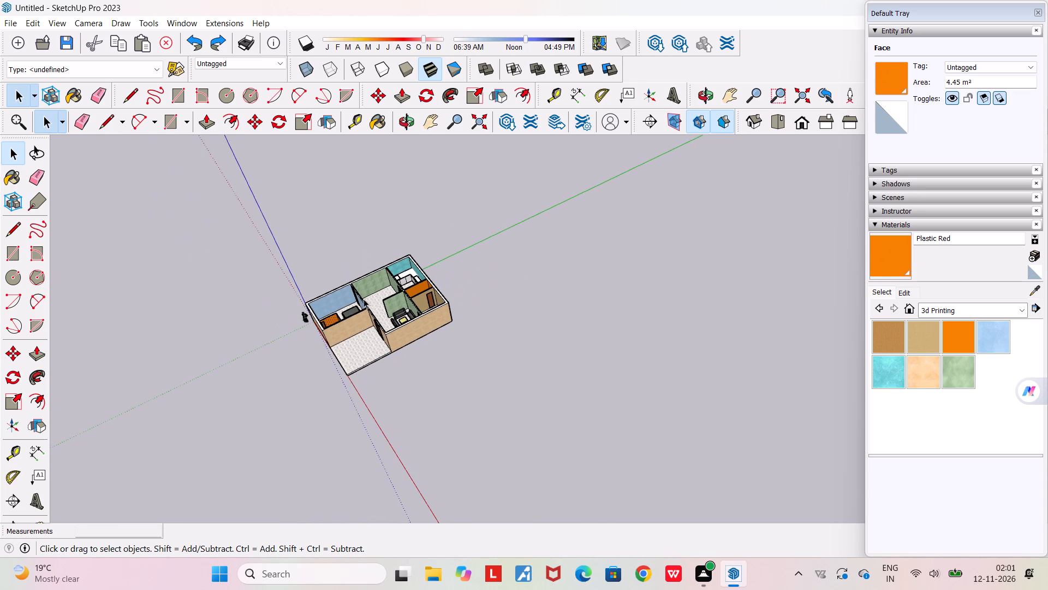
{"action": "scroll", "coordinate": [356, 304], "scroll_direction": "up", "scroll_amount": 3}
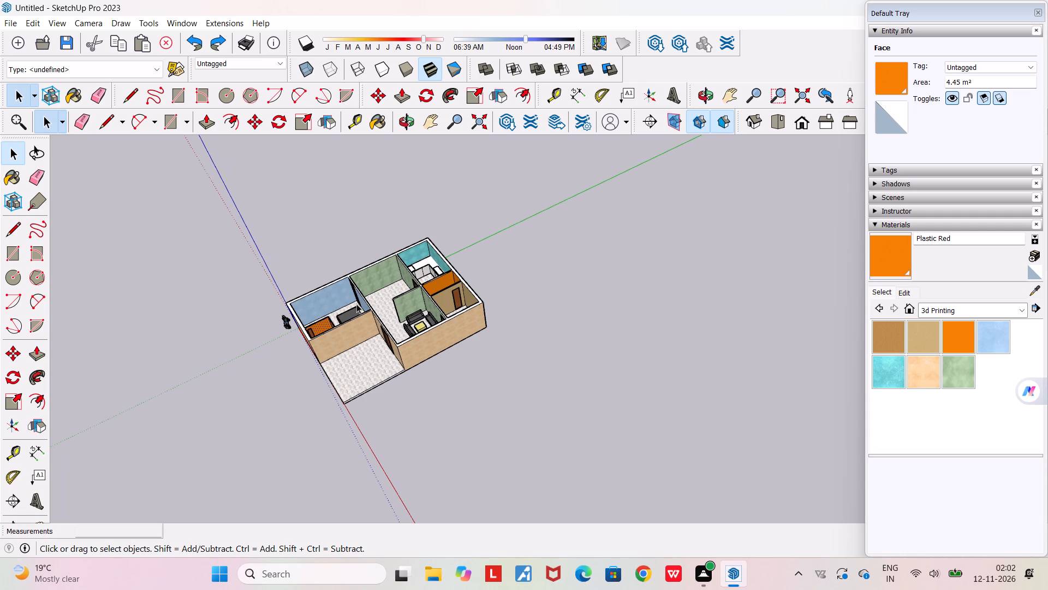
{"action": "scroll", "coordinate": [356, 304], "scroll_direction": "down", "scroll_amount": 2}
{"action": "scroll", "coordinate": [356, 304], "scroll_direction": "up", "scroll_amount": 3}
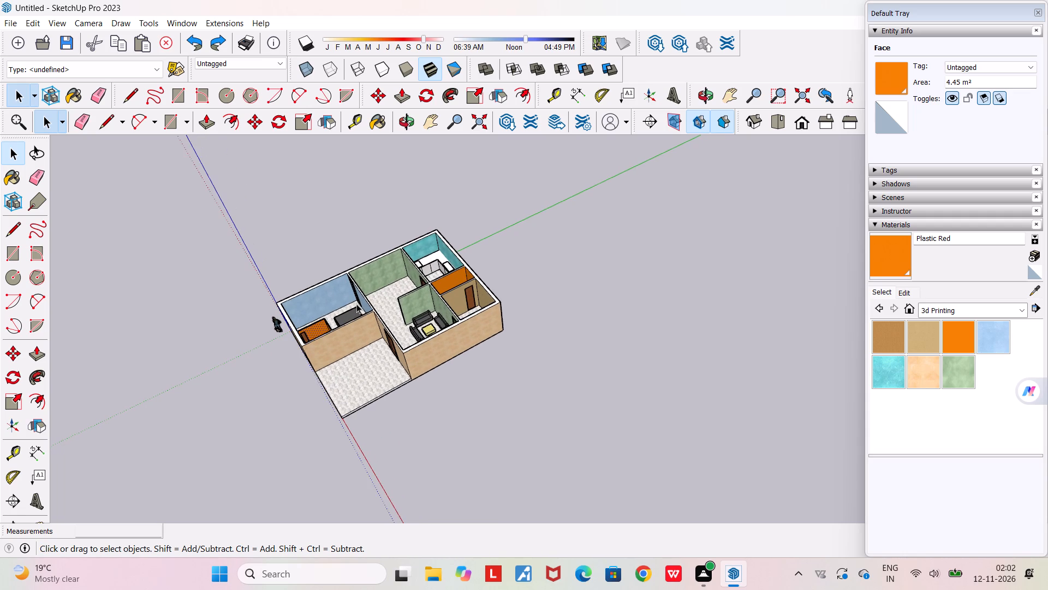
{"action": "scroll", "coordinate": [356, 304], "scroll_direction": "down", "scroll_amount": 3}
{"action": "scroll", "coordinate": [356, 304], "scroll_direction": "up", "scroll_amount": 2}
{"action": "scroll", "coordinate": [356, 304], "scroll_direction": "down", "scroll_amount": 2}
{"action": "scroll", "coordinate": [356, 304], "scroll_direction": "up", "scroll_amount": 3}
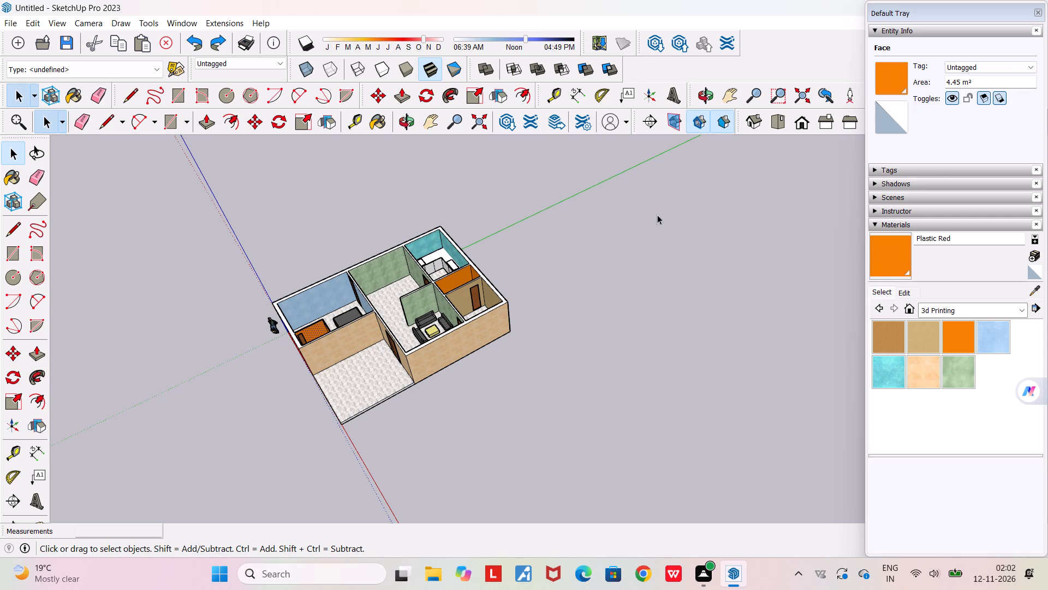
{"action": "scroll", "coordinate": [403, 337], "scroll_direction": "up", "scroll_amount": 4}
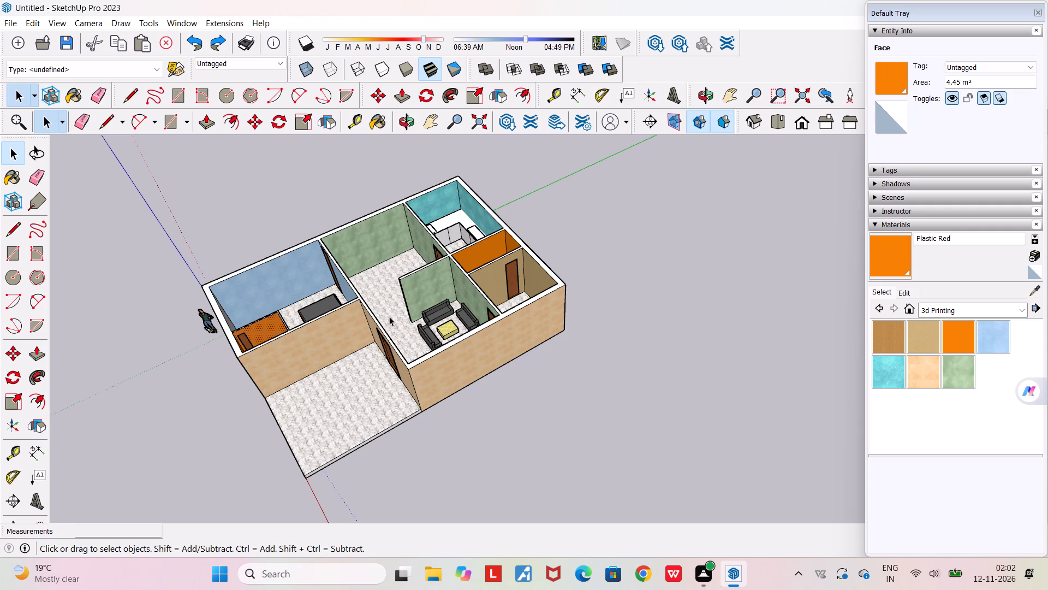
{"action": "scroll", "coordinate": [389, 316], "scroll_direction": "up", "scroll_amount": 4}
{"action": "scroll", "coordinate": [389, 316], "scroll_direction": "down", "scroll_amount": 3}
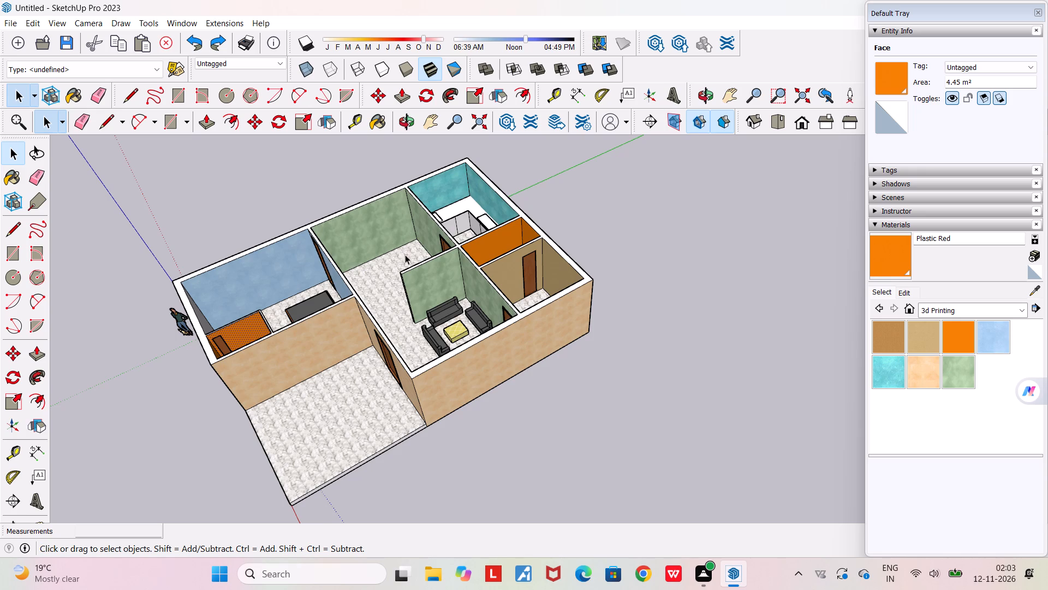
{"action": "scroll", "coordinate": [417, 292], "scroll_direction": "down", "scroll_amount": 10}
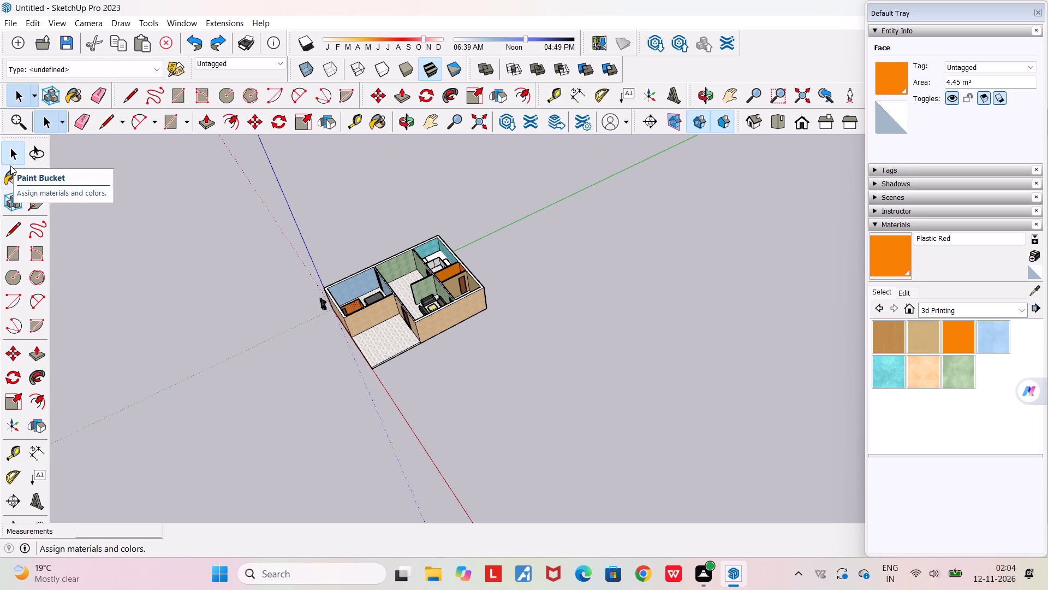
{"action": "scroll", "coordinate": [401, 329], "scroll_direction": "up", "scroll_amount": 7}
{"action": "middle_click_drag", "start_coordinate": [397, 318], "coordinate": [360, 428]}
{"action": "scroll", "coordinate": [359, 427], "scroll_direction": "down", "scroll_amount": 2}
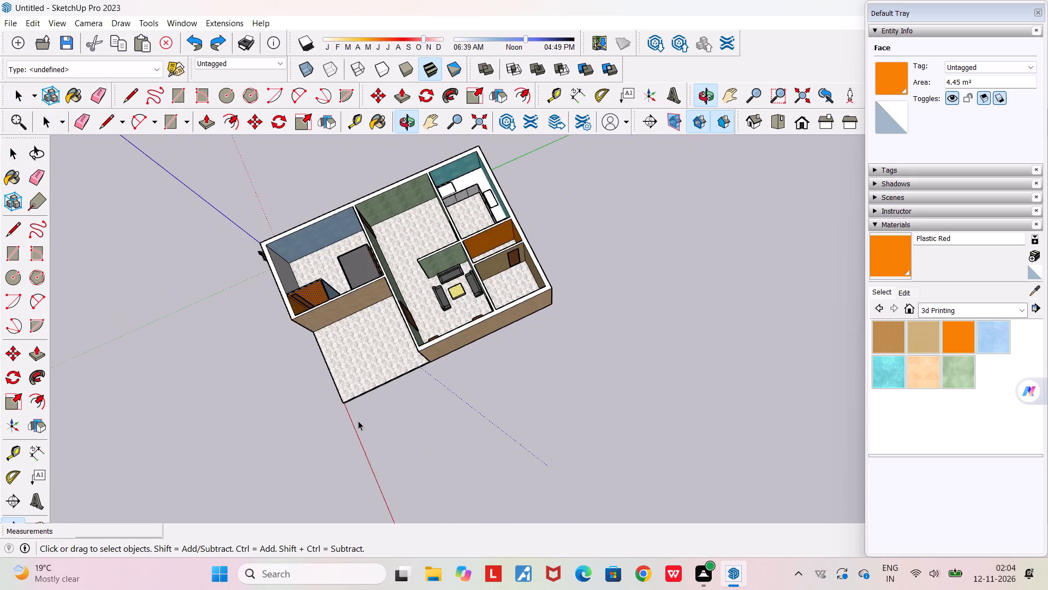
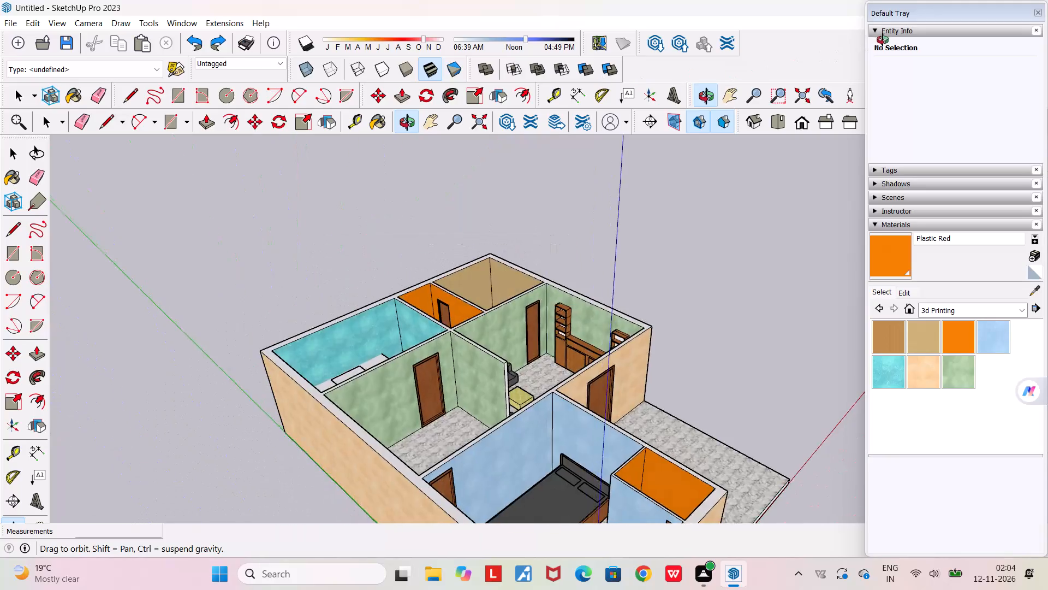
Examine the turquoise-walled kitchen and the green-walled living area with its wooden shelf cabinet from above.
{"action": "scroll", "coordinate": [521, 446], "scroll_direction": "up", "scroll_amount": 5}
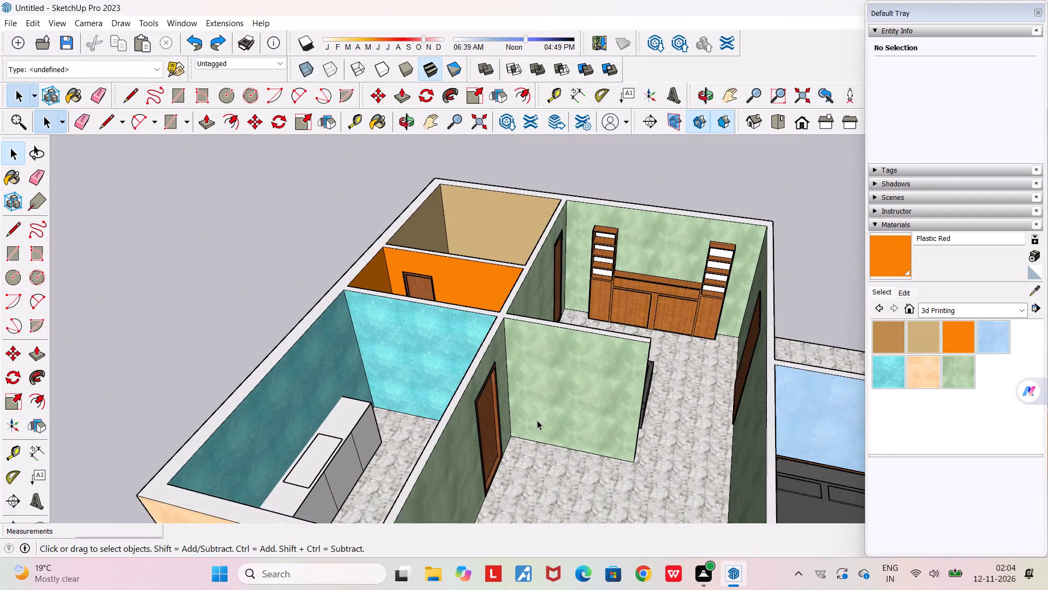
{"action": "scroll", "coordinate": [537, 420], "scroll_direction": "up", "scroll_amount": 1}
{"action": "scroll", "coordinate": [546, 414], "scroll_direction": "down", "scroll_amount": 3}
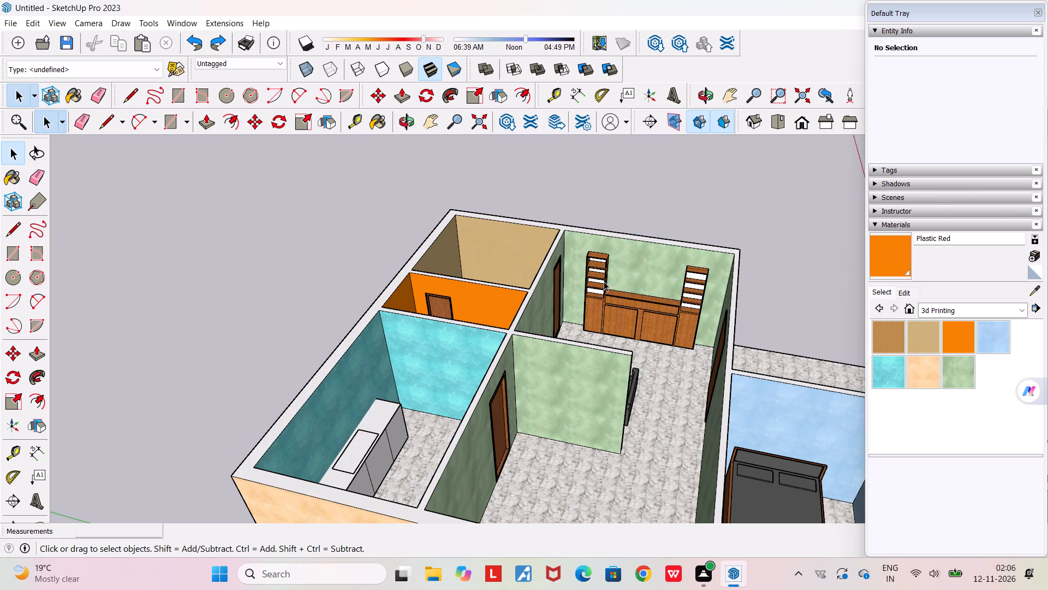
{"action": "scroll", "coordinate": [619, 343], "scroll_direction": "down", "scroll_amount": 4}
Examine the whole house from the front and from above, including the room layout, sofa group, bedroom and paved front floor.
{"action": "middle_click_drag", "start_coordinate": [586, 343], "coordinate": [253, 302]}
{"action": "scroll", "coordinate": [253, 302], "scroll_direction": "down", "scroll_amount": 6}
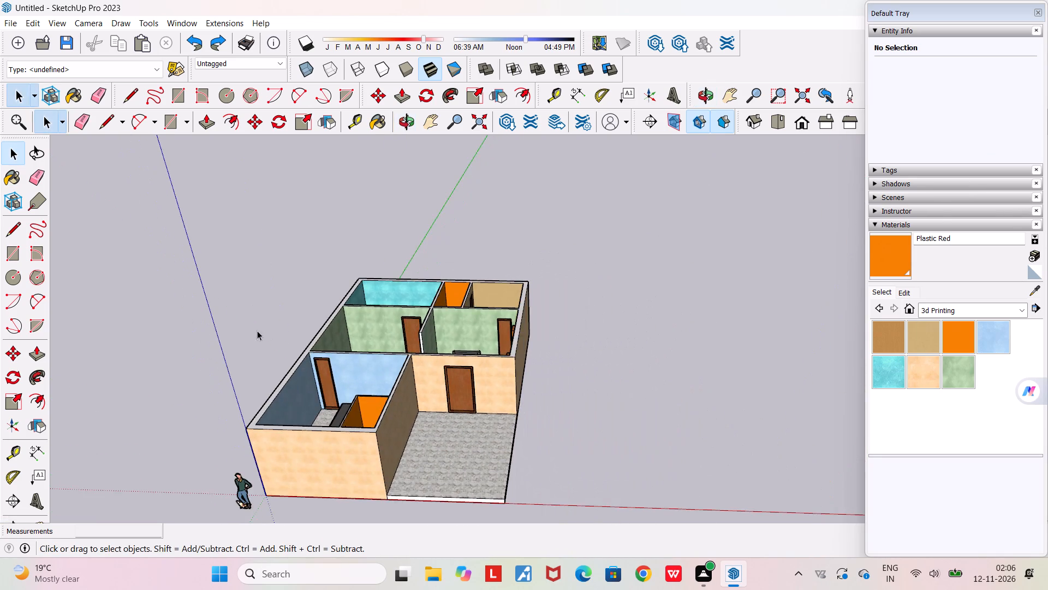
{"action": "middle_click_drag", "start_coordinate": [258, 395], "coordinate": [47, 516]}
{"action": "scroll", "coordinate": [47, 516], "scroll_direction": "down", "scroll_amount": 5}
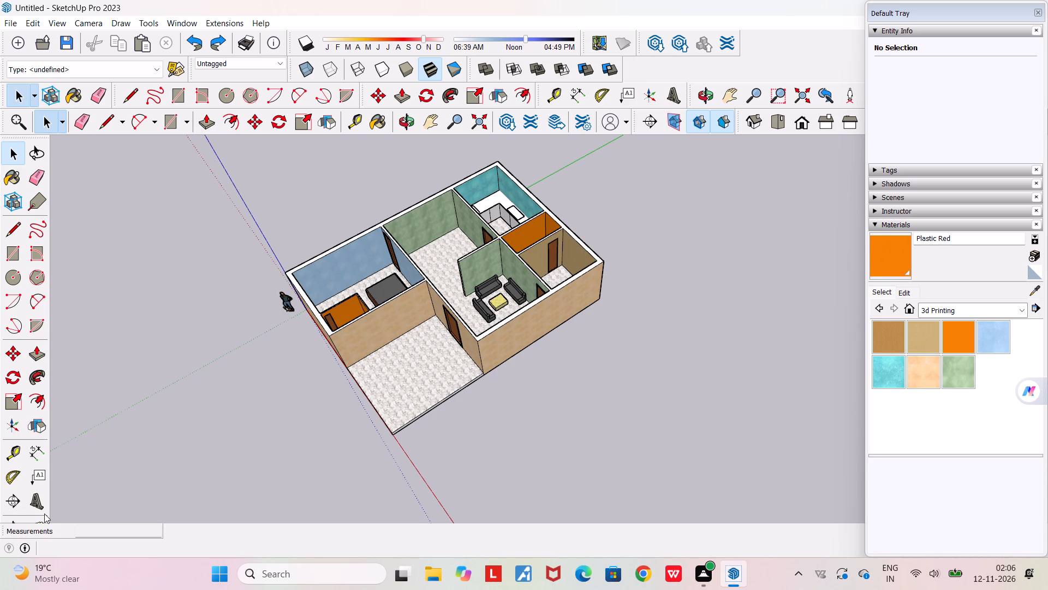
{"action": "scroll", "coordinate": [38, 501], "scroll_direction": "up", "scroll_amount": 3}
{"action": "scroll", "coordinate": [457, 249], "scroll_direction": "up", "scroll_amount": 1}
{"action": "middle_click_drag", "start_coordinate": [464, 248], "coordinate": [464, 251]}
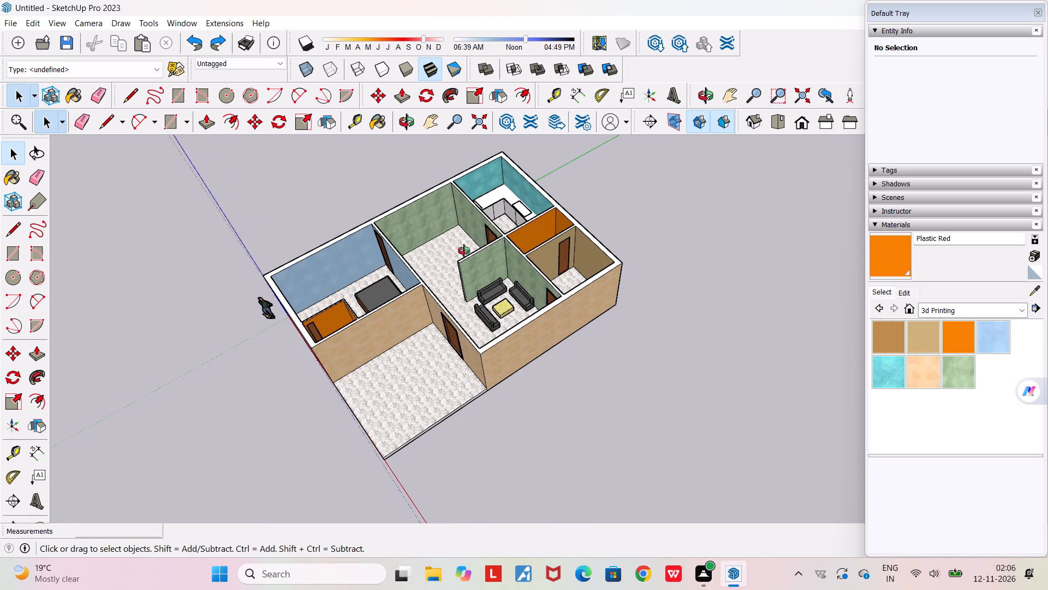
{"action": "middle_click_drag", "start_coordinate": [464, 251], "coordinate": [373, 273]}
{"action": "scroll", "coordinate": [373, 275], "scroll_direction": "down", "scroll_amount": 11}
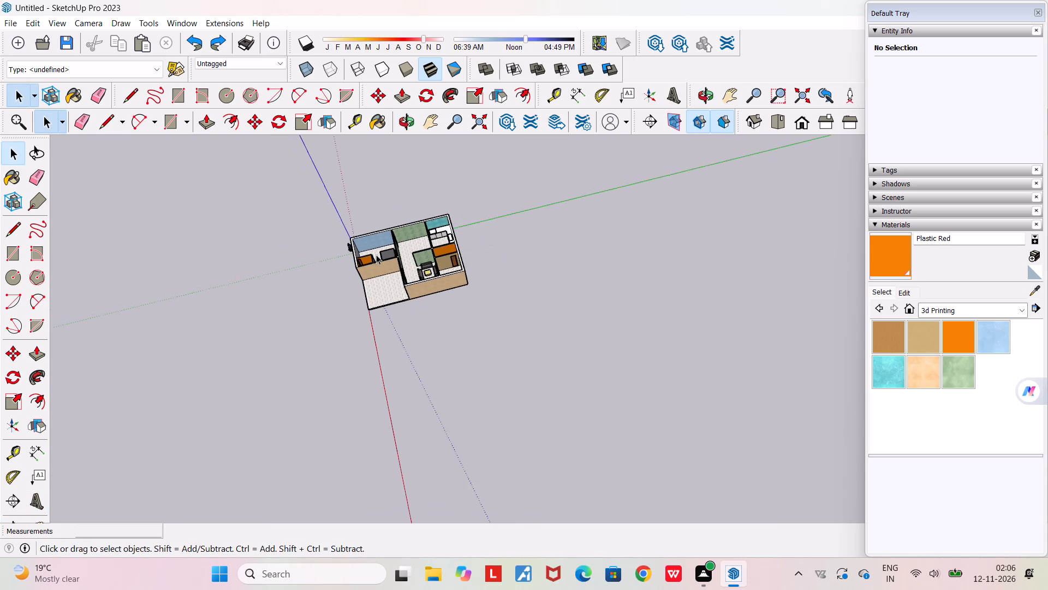
{"action": "scroll", "coordinate": [376, 255], "scroll_direction": "up", "scroll_amount": 12}
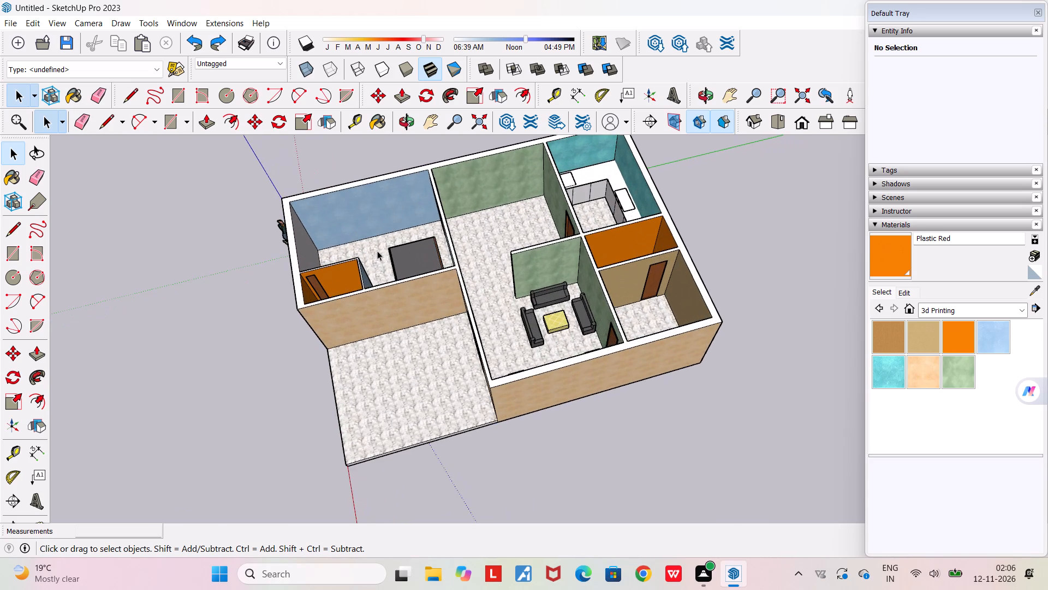
{"action": "scroll", "coordinate": [377, 251], "scroll_direction": "down", "scroll_amount": 2}
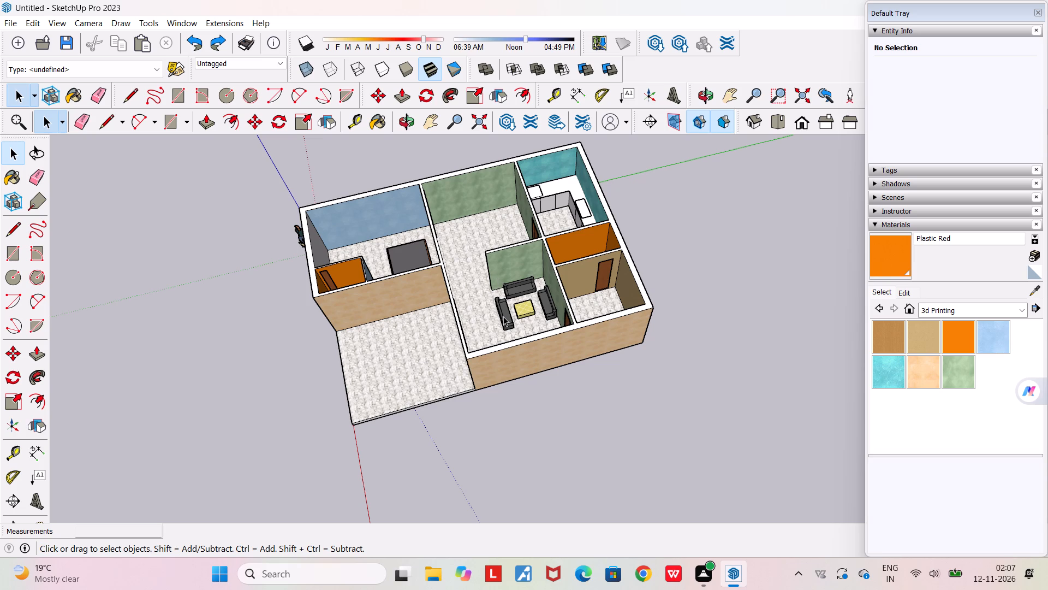
{"action": "scroll", "coordinate": [503, 316], "scroll_direction": "down", "scroll_amount": 3}
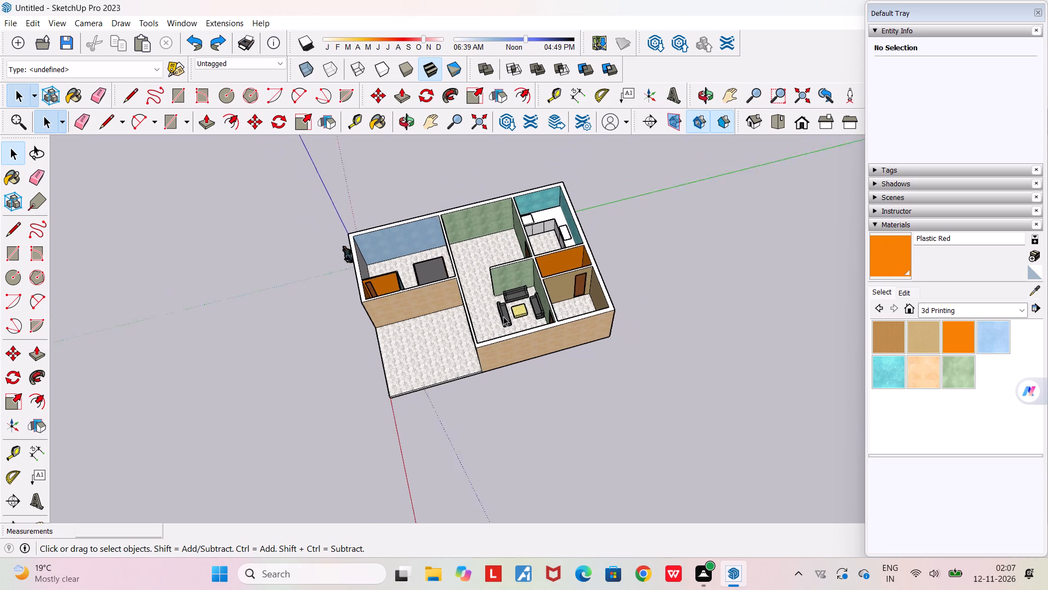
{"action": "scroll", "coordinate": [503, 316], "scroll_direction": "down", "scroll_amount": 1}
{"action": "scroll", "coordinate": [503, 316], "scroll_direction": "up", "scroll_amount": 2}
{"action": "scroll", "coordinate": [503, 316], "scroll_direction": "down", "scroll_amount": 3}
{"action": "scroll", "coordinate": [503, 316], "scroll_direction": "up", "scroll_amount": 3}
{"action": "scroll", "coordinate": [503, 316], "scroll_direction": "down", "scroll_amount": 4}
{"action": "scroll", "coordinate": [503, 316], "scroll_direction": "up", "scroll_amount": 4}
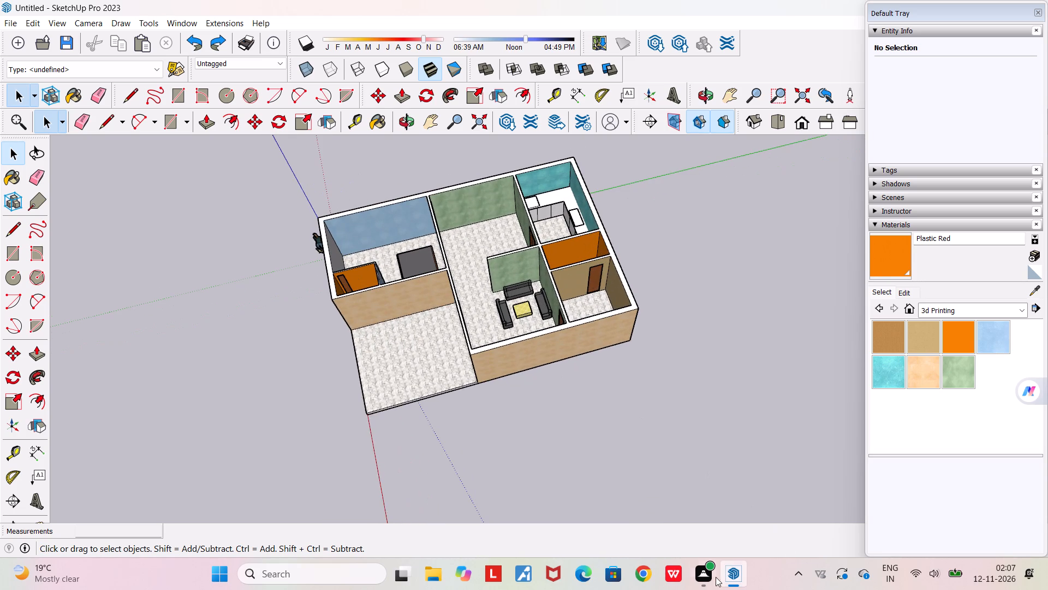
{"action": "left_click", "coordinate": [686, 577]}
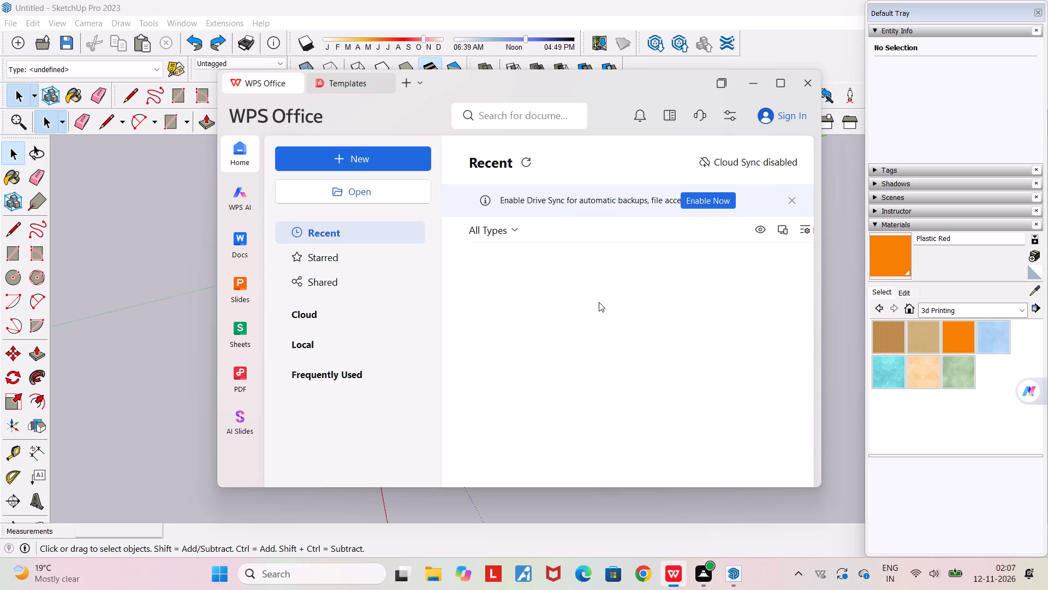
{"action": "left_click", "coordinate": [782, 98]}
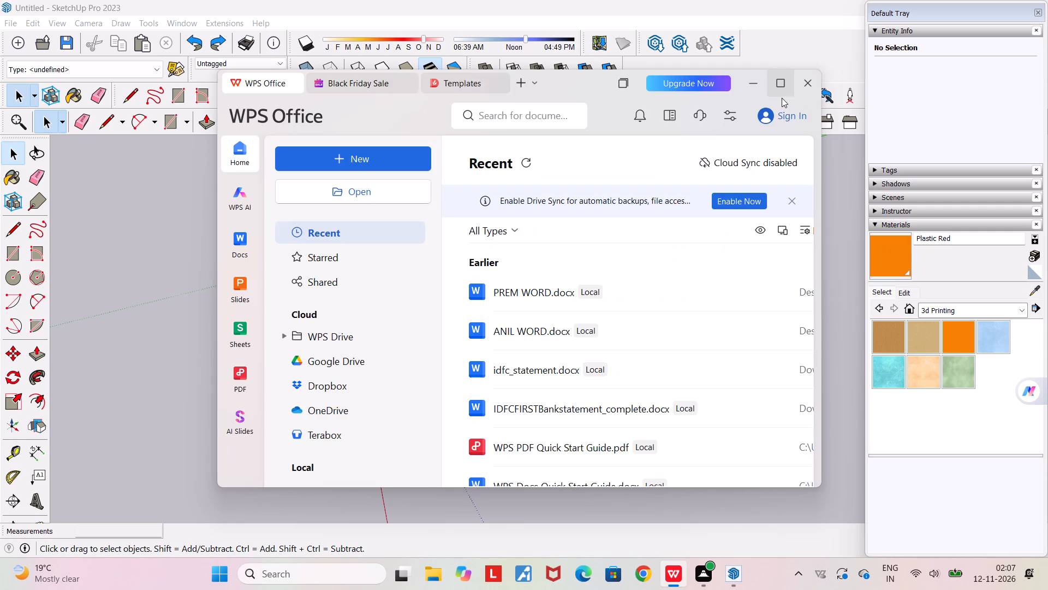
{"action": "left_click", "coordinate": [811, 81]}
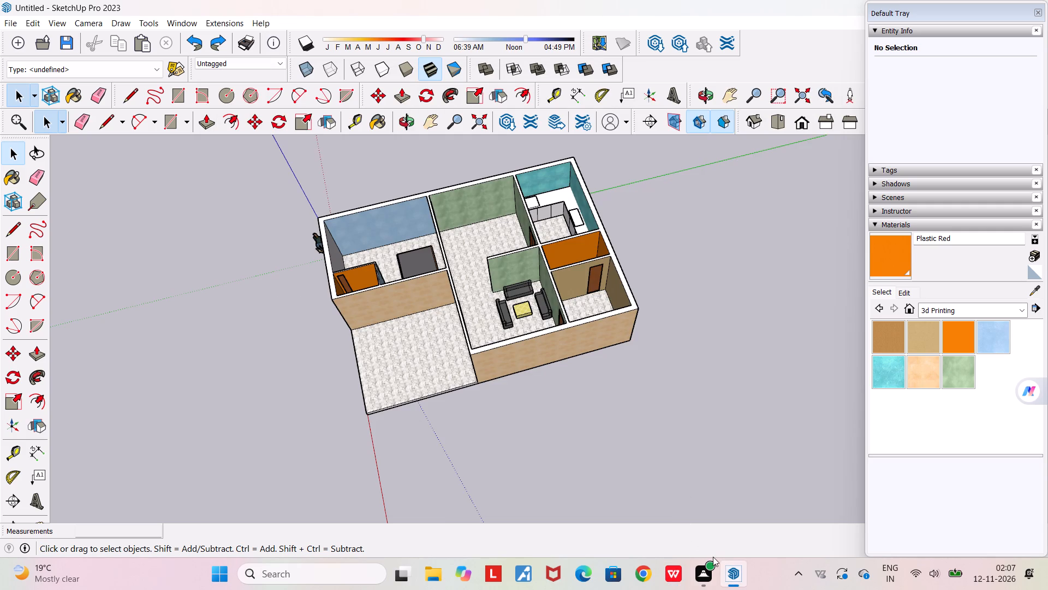
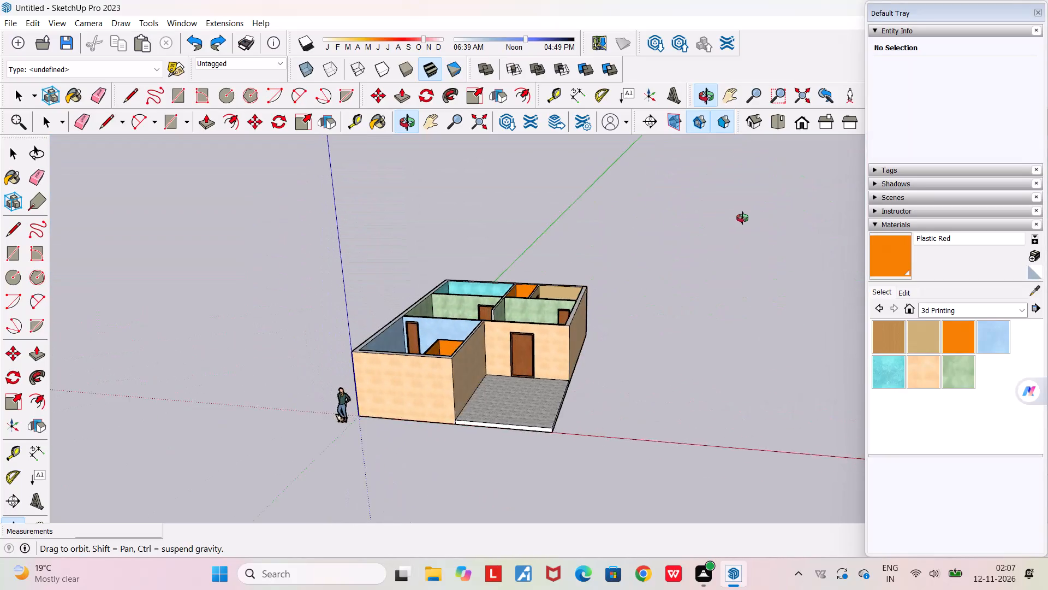
Examine the house exterior from the front and the front corner, including the entrance door, paved front floor and outer walls.
{"action": "scroll", "coordinate": [742, 218], "scroll_direction": "down", "scroll_amount": 3}
{"action": "middle_click_drag", "start_coordinate": [653, 344], "coordinate": [698, 392]}
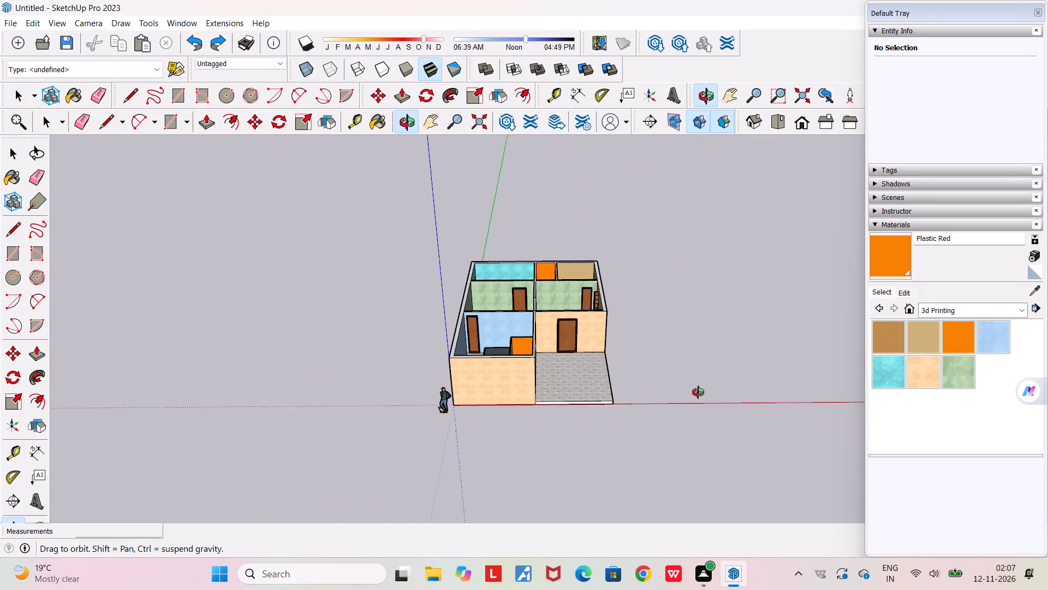
{"action": "middle_click_drag", "start_coordinate": [698, 392], "coordinate": [699, 416]}
{"action": "scroll", "coordinate": [699, 416], "scroll_direction": "down", "scroll_amount": 4}
{"action": "scroll", "coordinate": [562, 419], "scroll_direction": "up", "scroll_amount": 5}
{"action": "middle_click_drag", "start_coordinate": [562, 417], "coordinate": [413, 412]}
{"action": "scroll", "coordinate": [413, 412], "scroll_direction": "down", "scroll_amount": 2}
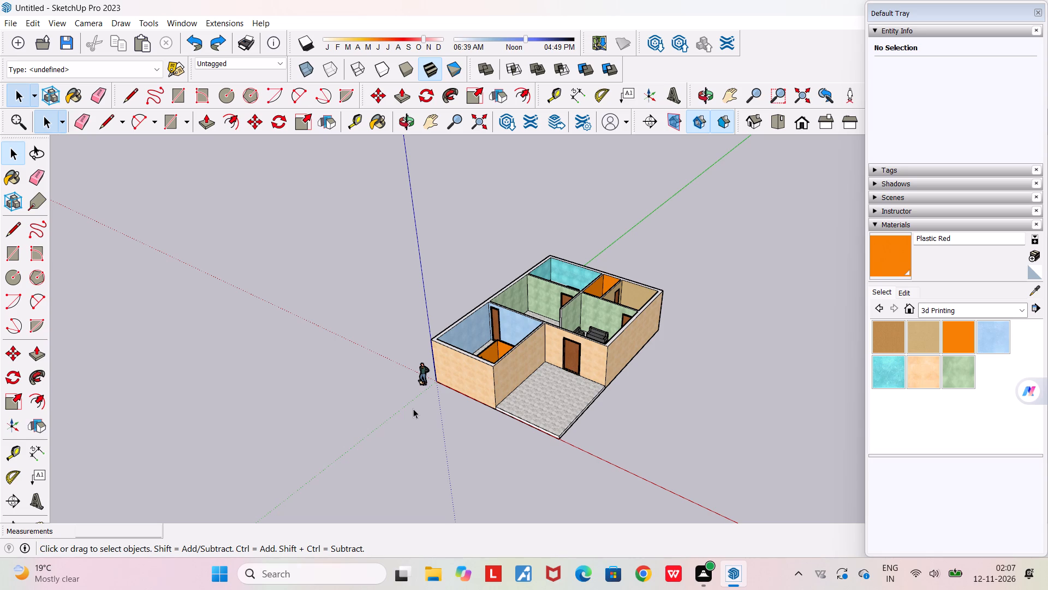
{"action": "scroll", "coordinate": [413, 409], "scroll_direction": "down", "scroll_amount": 4}
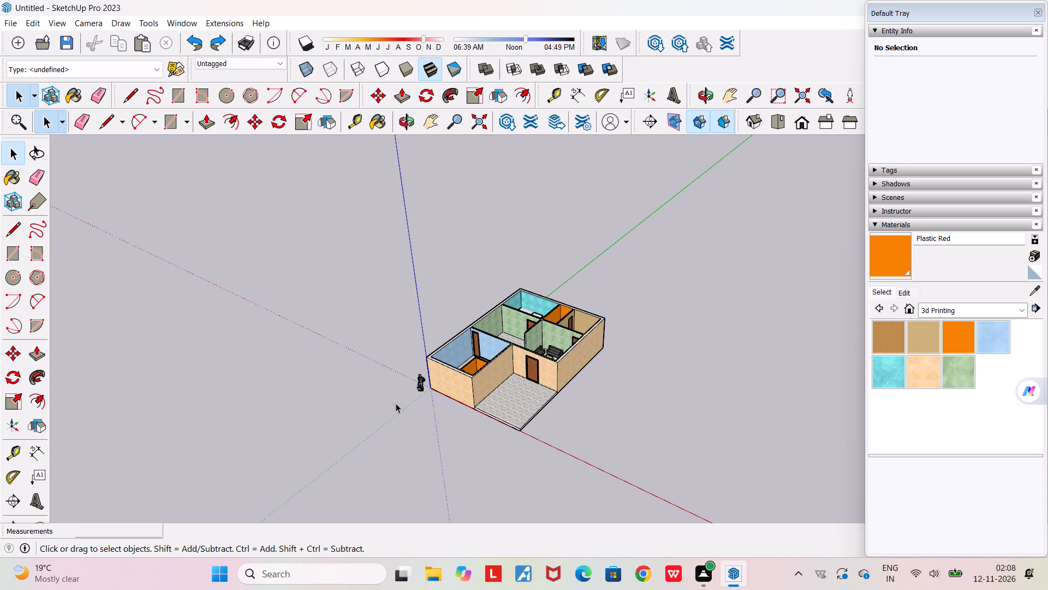
{"action": "scroll", "coordinate": [396, 400], "scroll_direction": "down", "scroll_amount": 5}
Examine the furnished room layout from above, covering the bedroom, sofa group, kitchen, orange-walled rooms and front floor.
{"action": "middle_click_drag", "start_coordinate": [396, 402], "coordinate": [468, 516]}
{"action": "scroll", "coordinate": [488, 442], "scroll_direction": "up", "scroll_amount": 6}
{"action": "middle_click_drag", "start_coordinate": [489, 441], "coordinate": [353, 328]}
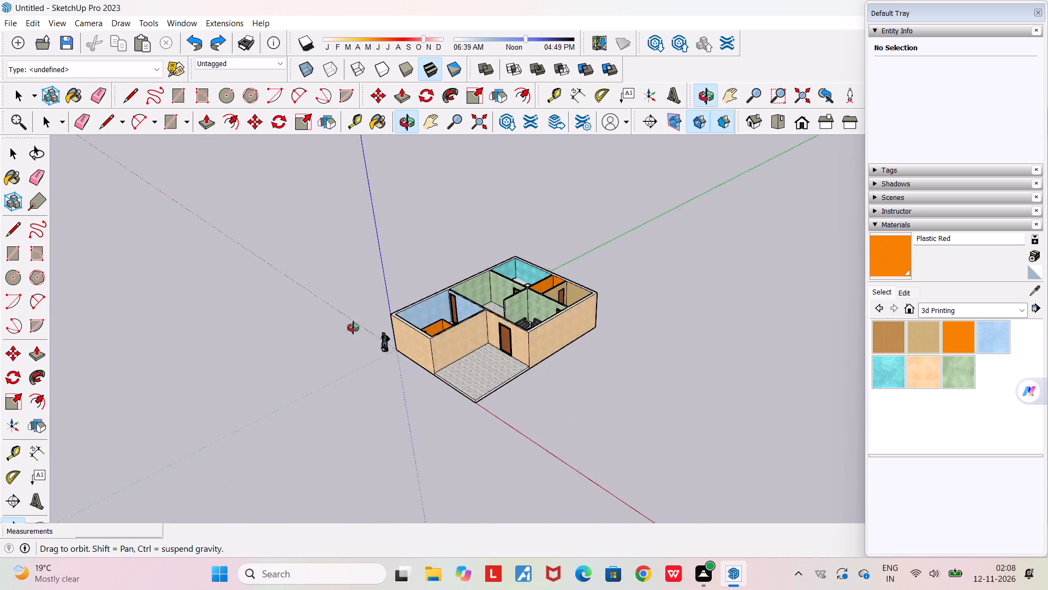
{"action": "middle_click_drag", "start_coordinate": [353, 328], "coordinate": [330, 405]}
{"action": "scroll", "coordinate": [472, 287], "scroll_direction": "up", "scroll_amount": 6}
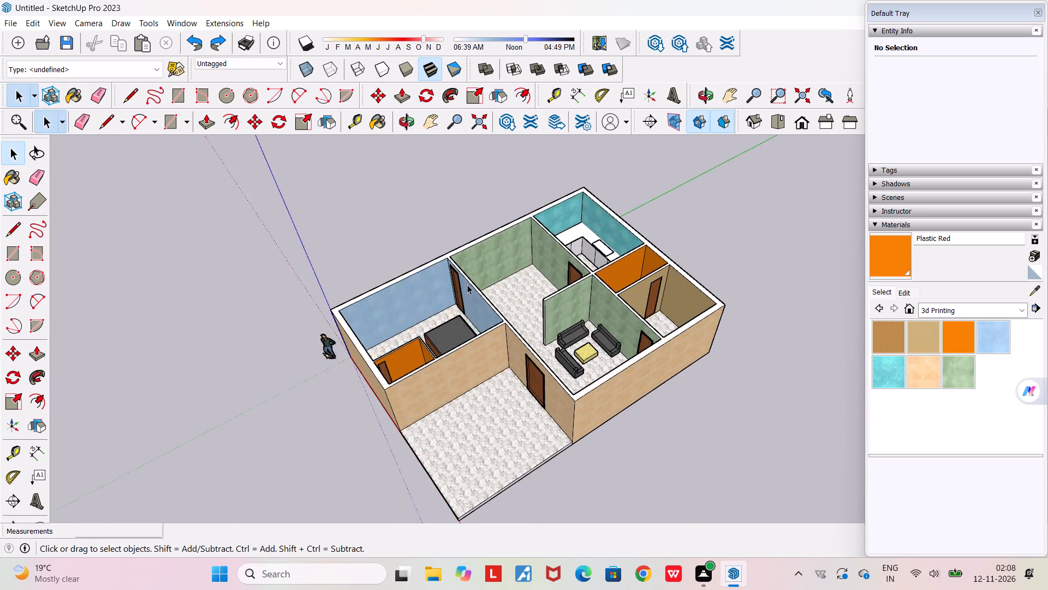
{"action": "middle_click_drag", "start_coordinate": [467, 285], "coordinate": [444, 324]}
{"action": "scroll", "coordinate": [444, 324], "scroll_direction": "down", "scroll_amount": 11}
{"action": "middle_click_drag", "start_coordinate": [424, 357], "coordinate": [446, 341]}
{"action": "scroll", "coordinate": [424, 357], "scroll_direction": "up", "scroll_amount": 1}
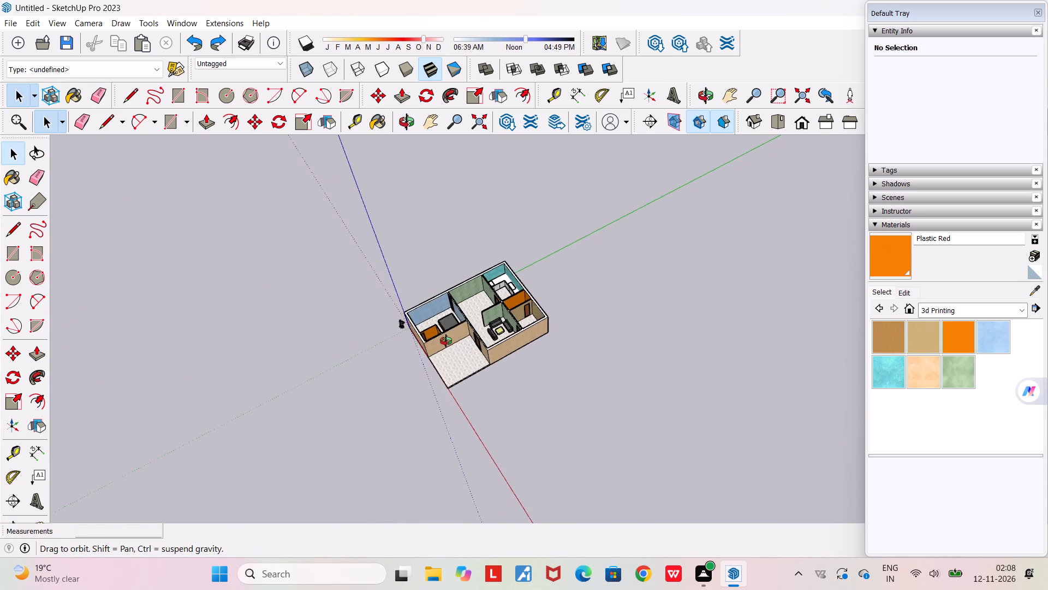
{"action": "middle_click_drag", "start_coordinate": [446, 341], "coordinate": [532, 309]}
{"action": "scroll", "coordinate": [389, 469], "scroll_direction": "up", "scroll_amount": 5}
{"action": "middle_click_drag", "start_coordinate": [404, 432], "coordinate": [365, 529]}
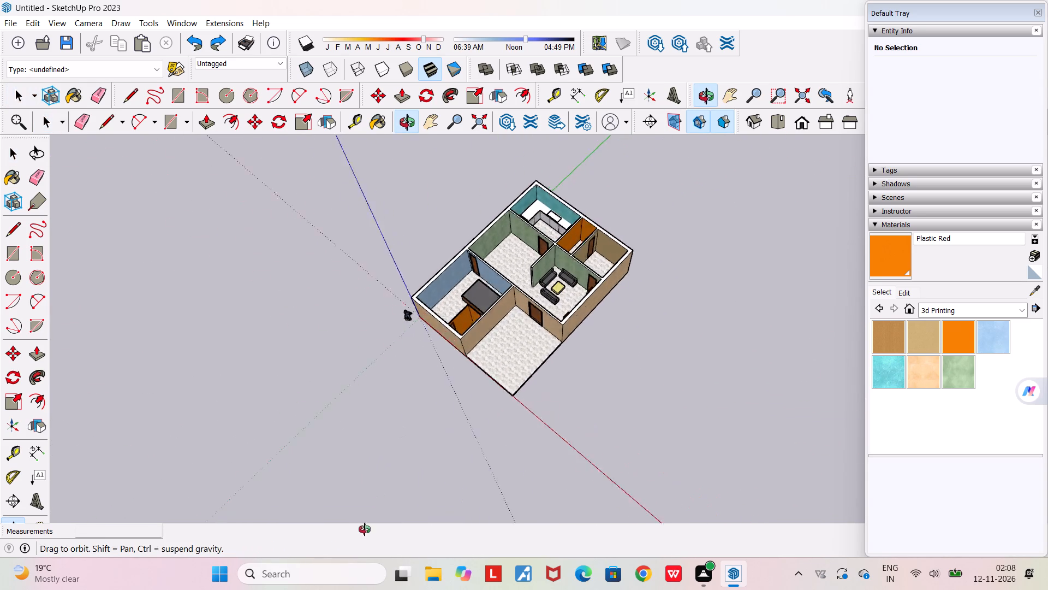
{"action": "middle_click_drag", "start_coordinate": [365, 529], "coordinate": [362, 534]}
{"action": "scroll", "coordinate": [363, 522], "scroll_direction": "down", "scroll_amount": 4}
{"action": "scroll", "coordinate": [397, 414], "scroll_direction": "down", "scroll_amount": 5}
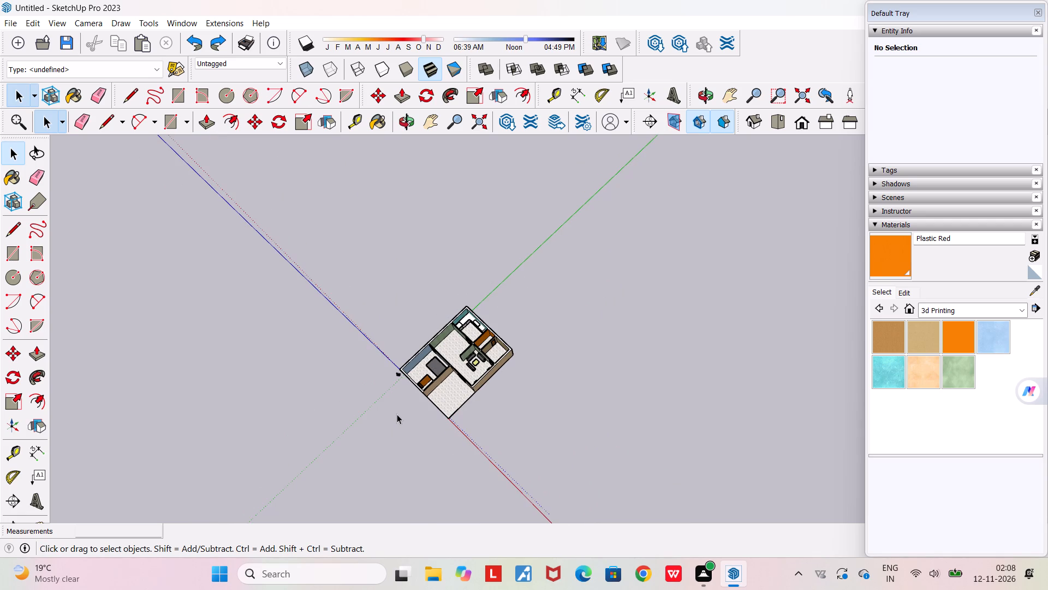
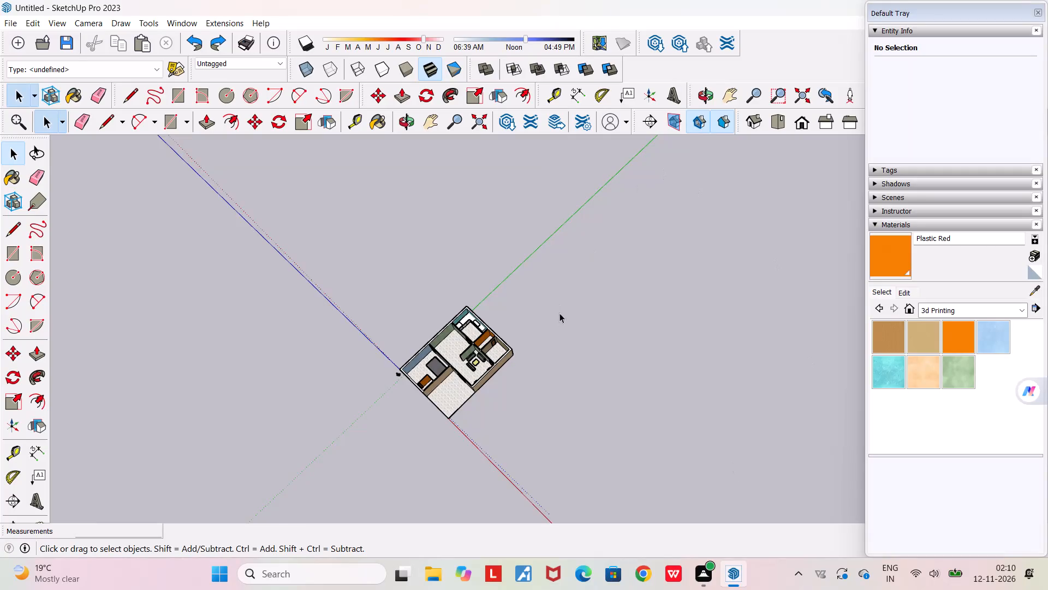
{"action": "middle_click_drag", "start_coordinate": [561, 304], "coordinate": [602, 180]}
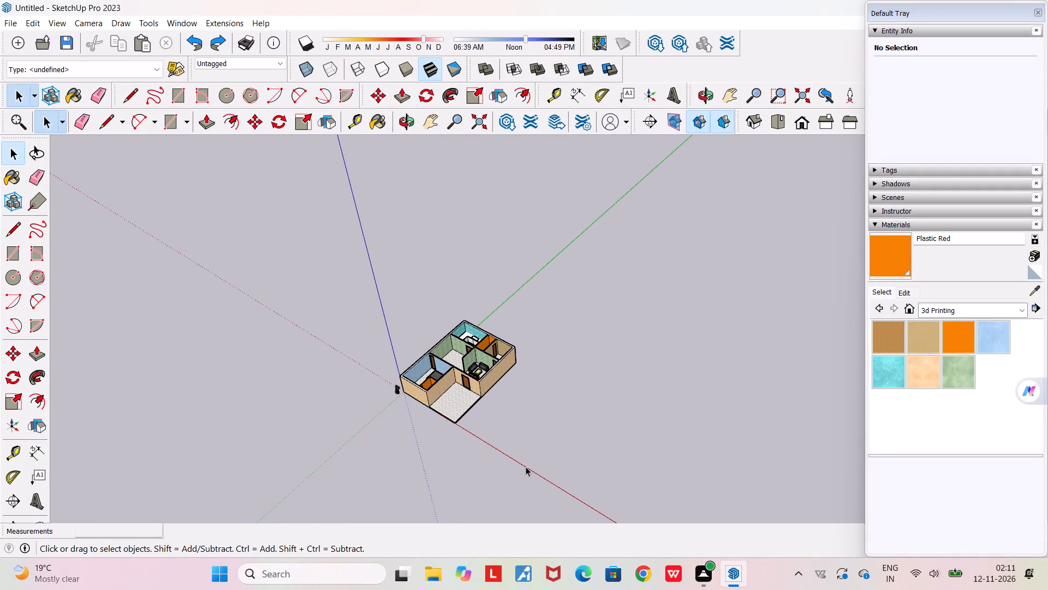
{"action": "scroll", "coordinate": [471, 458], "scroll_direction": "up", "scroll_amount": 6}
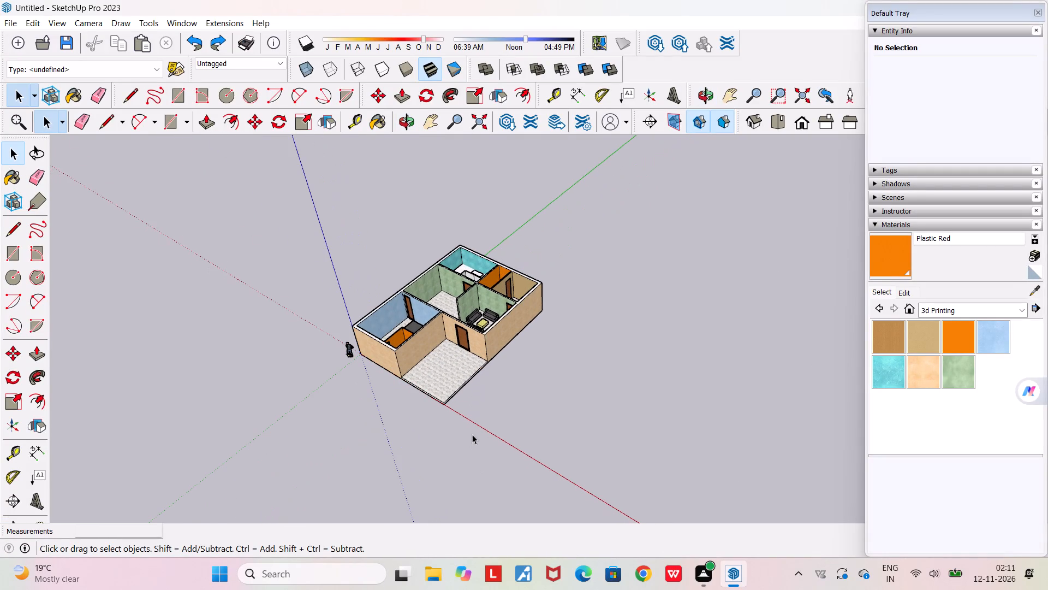
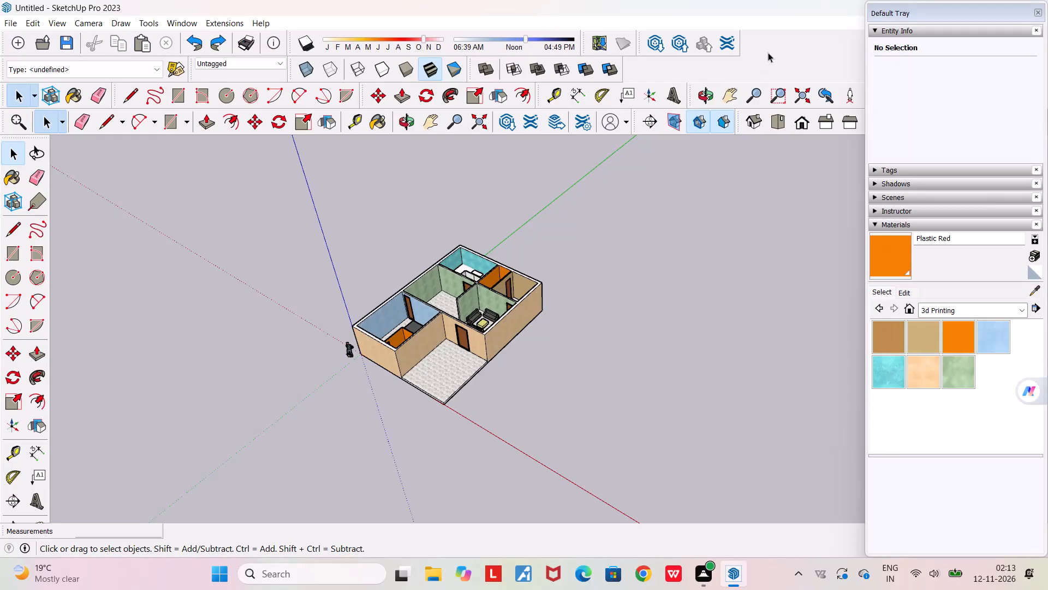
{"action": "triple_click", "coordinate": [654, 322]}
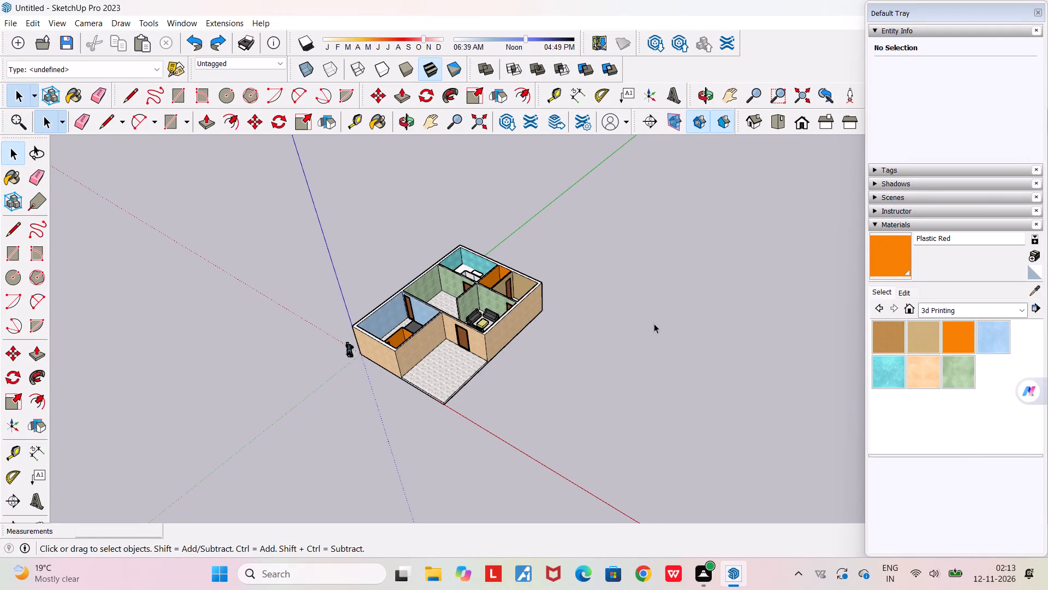
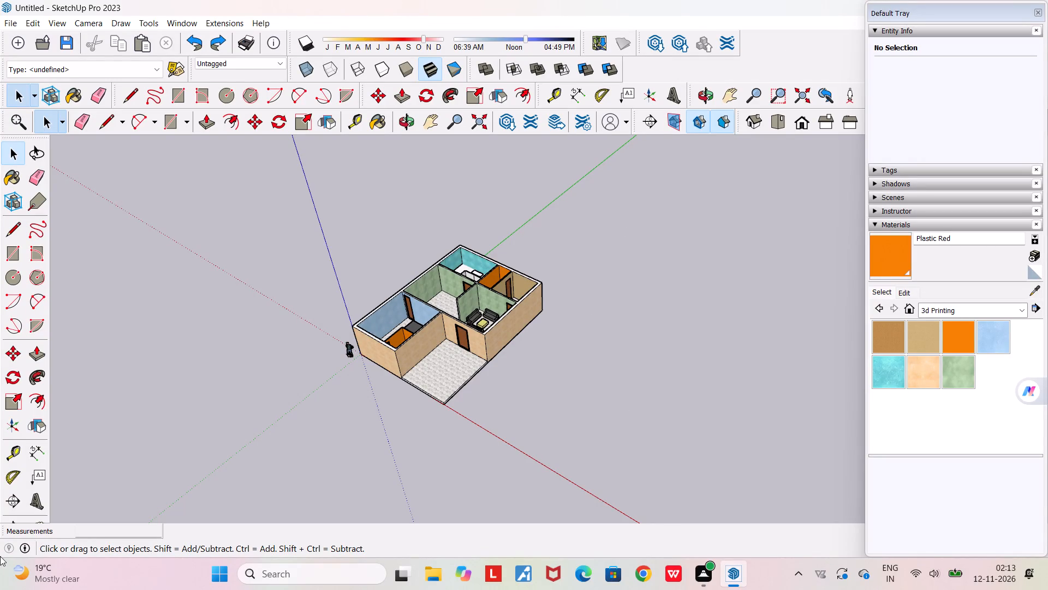
Combine the entire house, its furniture and the standing figure into a single component with the default settings.
{"action": "left_click_drag", "start_coordinate": [261, 173], "coordinate": [668, 517]}
{"action": "scroll", "coordinate": [459, 350], "scroll_direction": "up", "scroll_amount": 4}
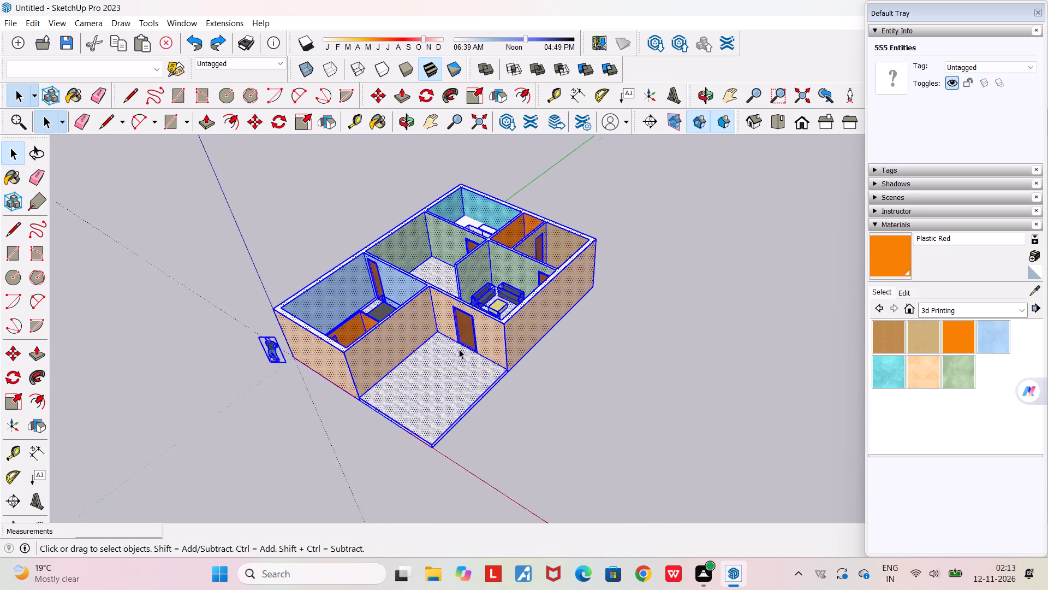
{"action": "scroll", "coordinate": [459, 349], "scroll_direction": "up", "scroll_amount": 2}
{"action": "right_click", "coordinate": [458, 346]}
{"action": "left_click", "coordinate": [555, 452]}
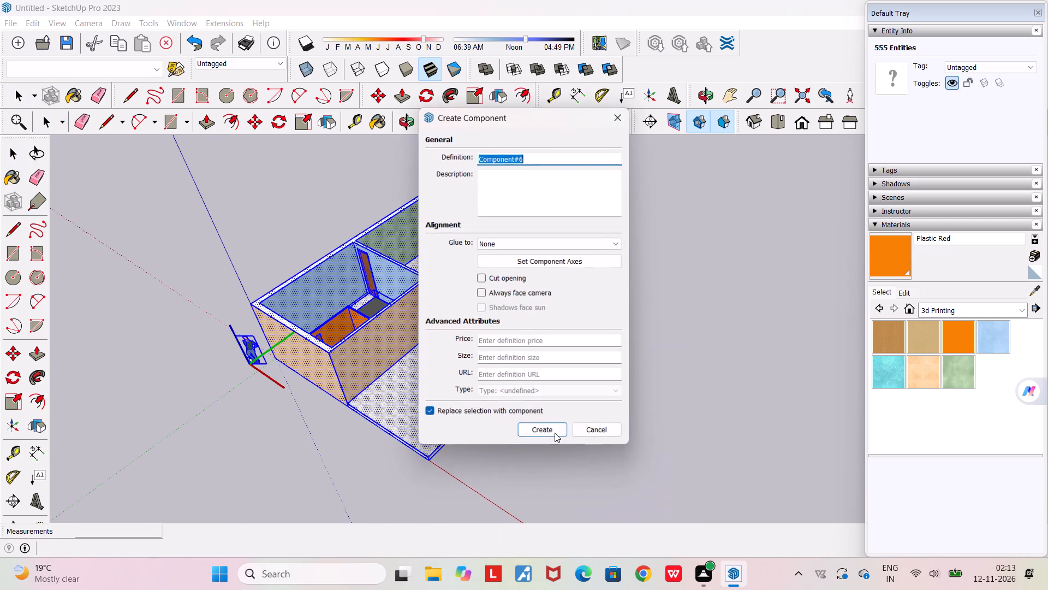
{"action": "left_click", "coordinate": [544, 434]}
{"action": "scroll", "coordinate": [372, 393], "scroll_direction": "up", "scroll_amount": 2}
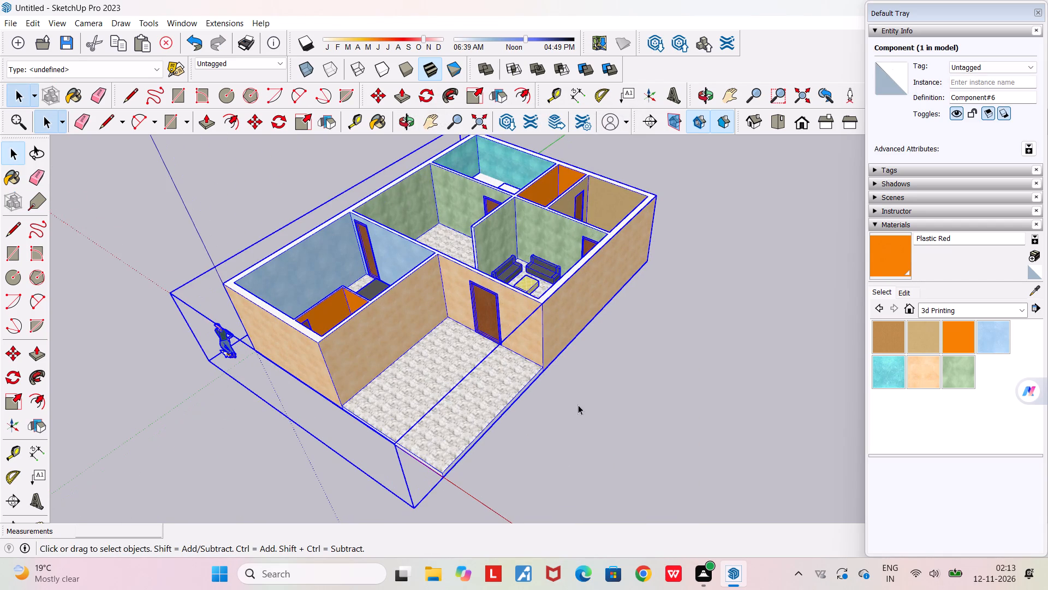
{"action": "left_click", "coordinate": [578, 405]}
Examine the finished house's room layout, wall colours and furniture from above and from different sides.
{"action": "middle_click_drag", "start_coordinate": [574, 392], "coordinate": [671, 436]}
{"action": "scroll", "coordinate": [671, 436], "scroll_direction": "down", "scroll_amount": 4}
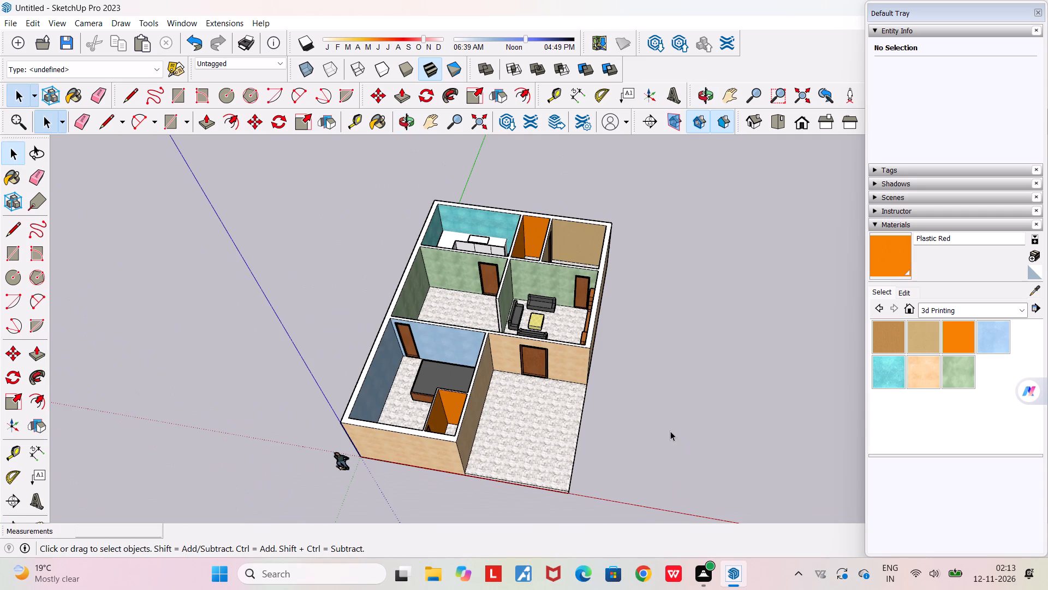
{"action": "scroll", "coordinate": [670, 429], "scroll_direction": "up", "scroll_amount": 4}
{"action": "middle_click_drag", "start_coordinate": [670, 429], "coordinate": [575, 410]}
{"action": "scroll", "coordinate": [575, 410], "scroll_direction": "down", "scroll_amount": 4}
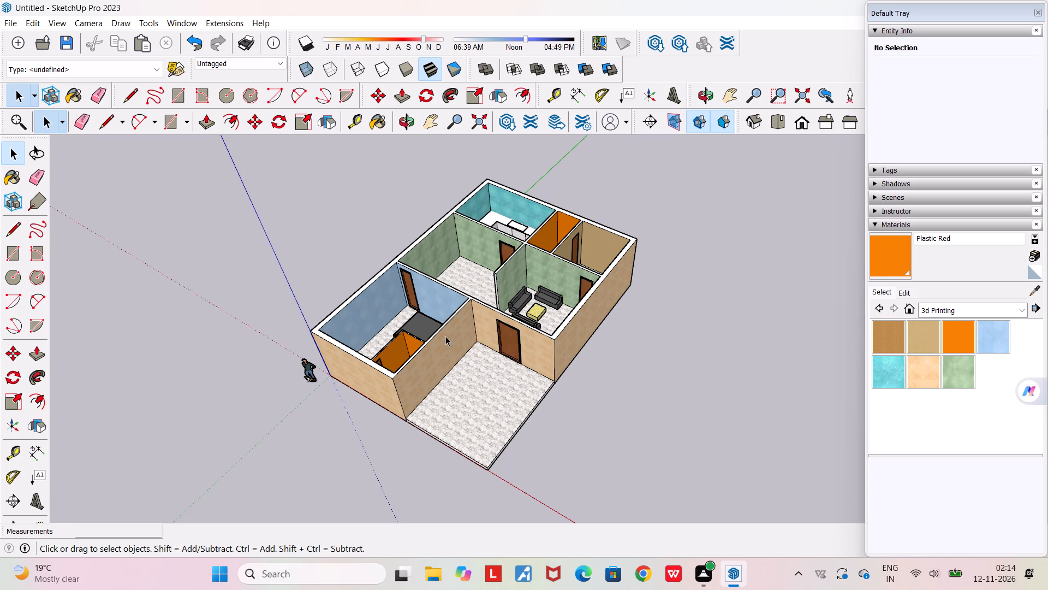
{"action": "scroll", "coordinate": [424, 380], "scroll_direction": "down", "scroll_amount": 2}
{"action": "middle_click_drag", "start_coordinate": [424, 423], "coordinate": [217, 498]}
{"action": "scroll", "coordinate": [219, 503], "scroll_direction": "down", "scroll_amount": 2}
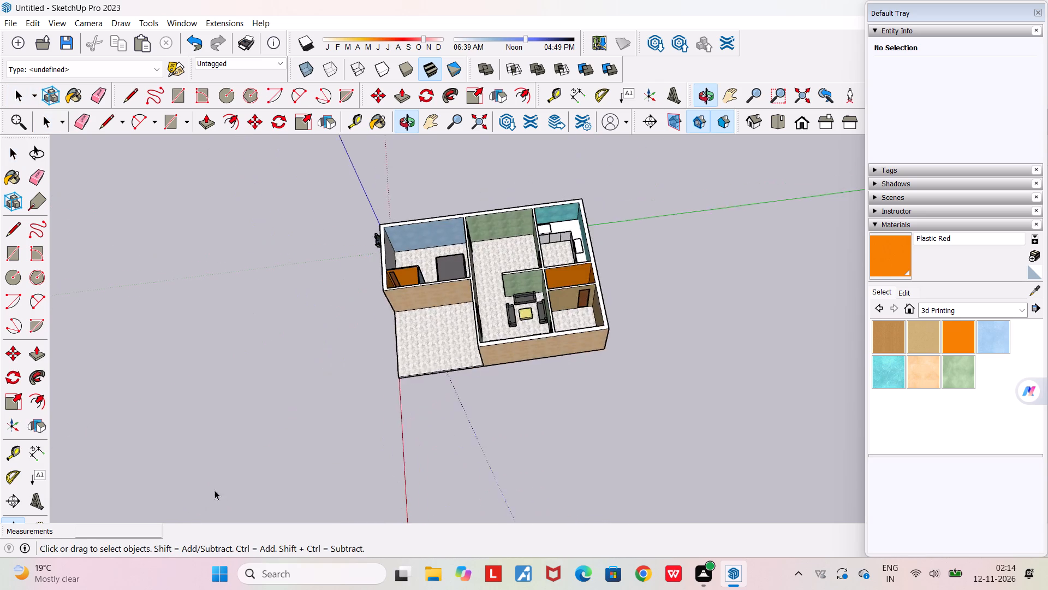
{"action": "scroll", "coordinate": [264, 362], "scroll_direction": "up", "scroll_amount": 3}
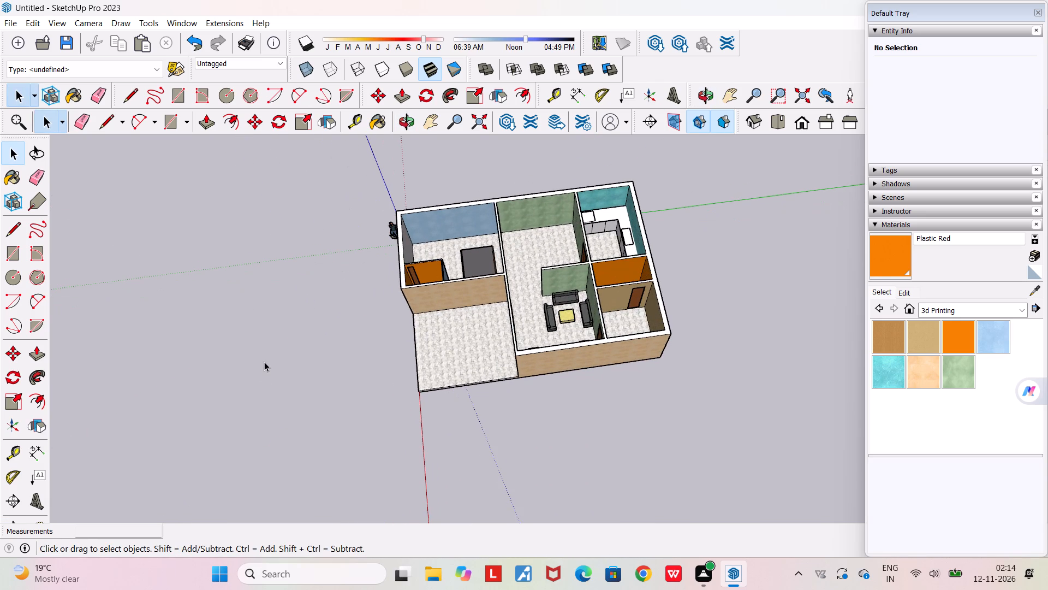
{"action": "scroll", "coordinate": [264, 362], "scroll_direction": "down", "scroll_amount": 3}
{"action": "scroll", "coordinate": [264, 362], "scroll_direction": "up", "scroll_amount": 4}
{"action": "scroll", "coordinate": [264, 362], "scroll_direction": "down", "scroll_amount": 3}
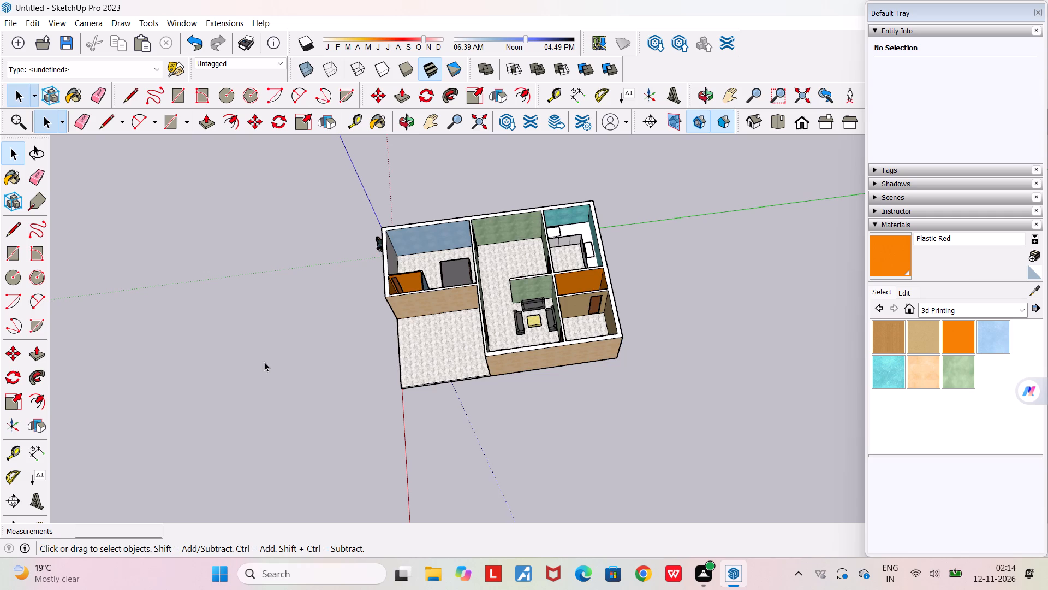
Examine the house's exterior walls, front door and tiled front floor from low and raised angles.
{"action": "middle_click_drag", "start_coordinate": [264, 362], "coordinate": [544, 210]}
{"action": "scroll", "coordinate": [544, 211], "scroll_direction": "up", "scroll_amount": 3}
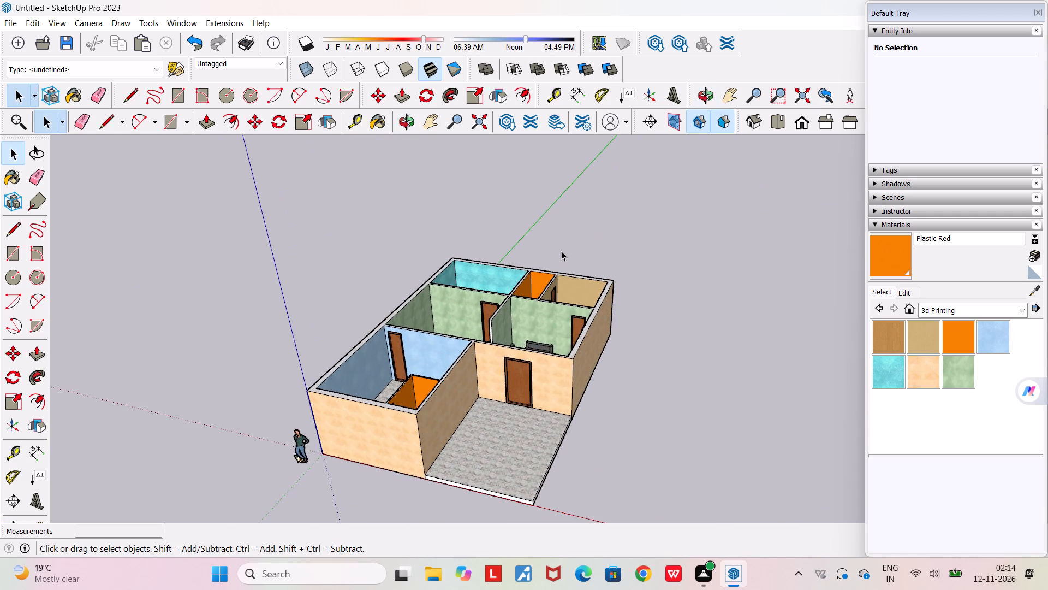
{"action": "scroll", "coordinate": [561, 251], "scroll_direction": "up", "scroll_amount": 4}
{"action": "scroll", "coordinate": [561, 251], "scroll_direction": "down", "scroll_amount": 4}
{"action": "middle_click_drag", "start_coordinate": [406, 498], "coordinate": [255, 439]}
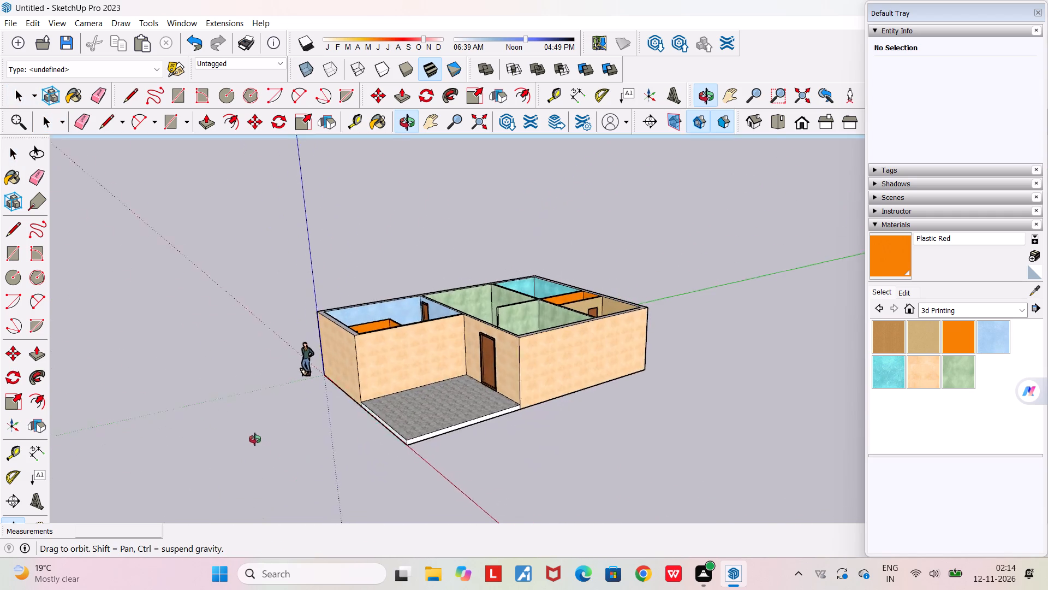
{"action": "middle_click_drag", "start_coordinate": [255, 439], "coordinate": [336, 487]}
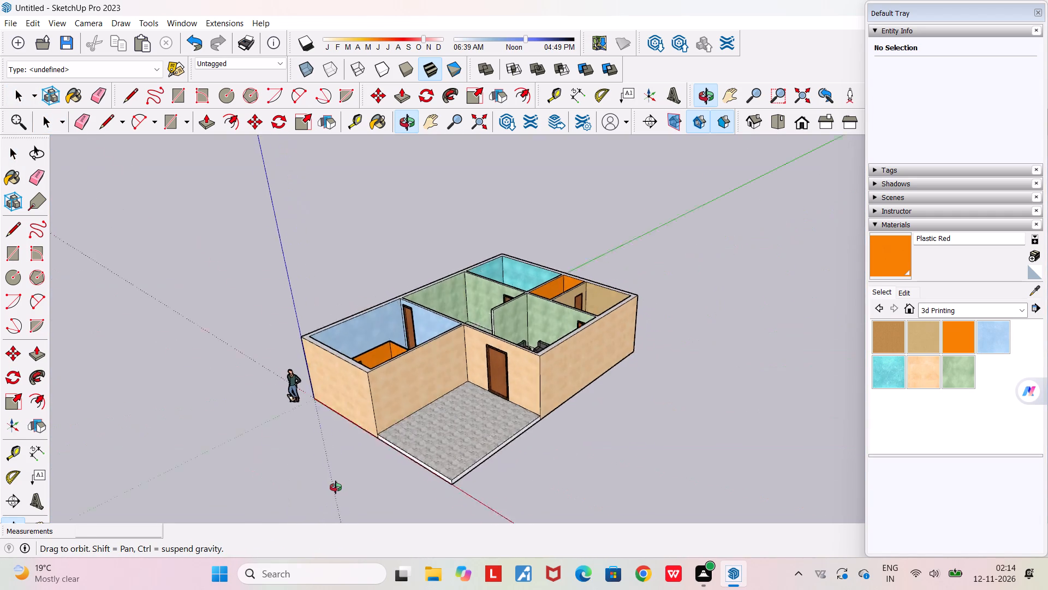
{"action": "middle_click_drag", "start_coordinate": [336, 487], "coordinate": [340, 487]}
{"action": "scroll", "coordinate": [340, 487], "scroll_direction": "down", "scroll_amount": 5}
{"action": "middle_click_drag", "start_coordinate": [338, 471], "coordinate": [249, 520]}
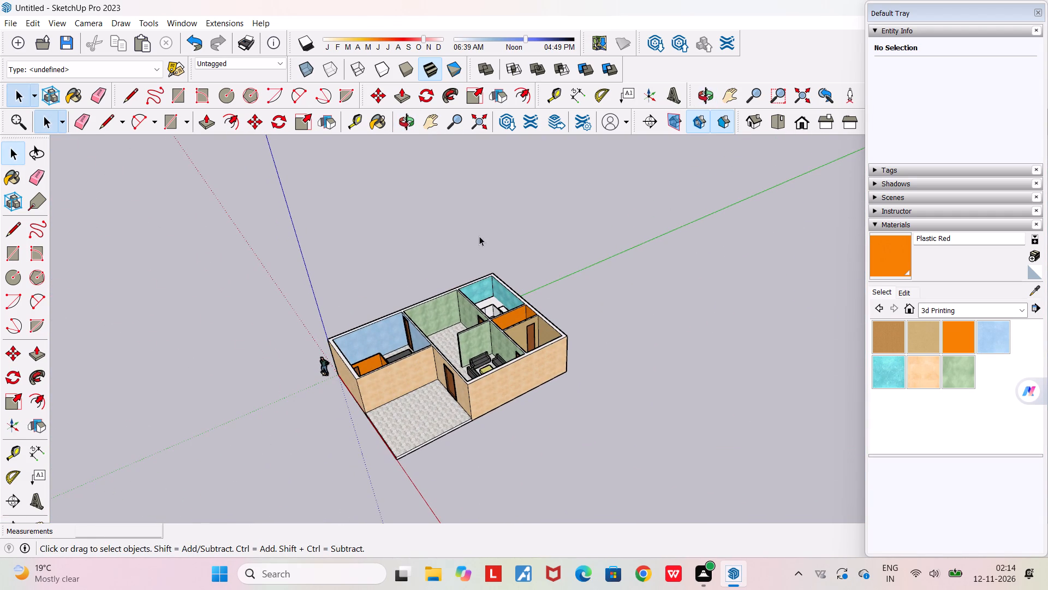
{"action": "middle_click_drag", "start_coordinate": [428, 340], "coordinate": [382, 441]}
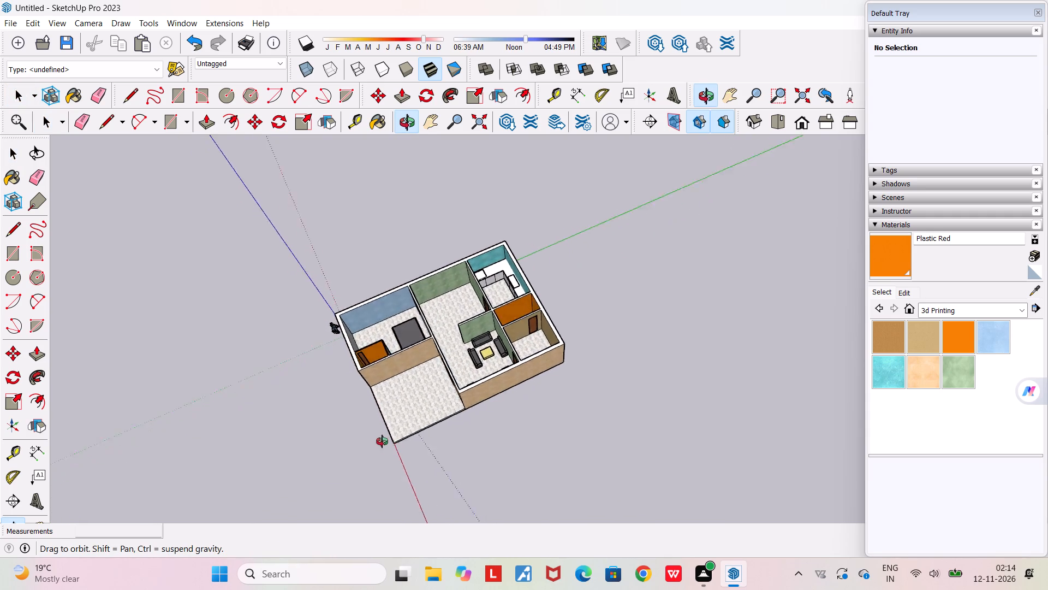
{"action": "middle_click_drag", "start_coordinate": [382, 441], "coordinate": [380, 285]}
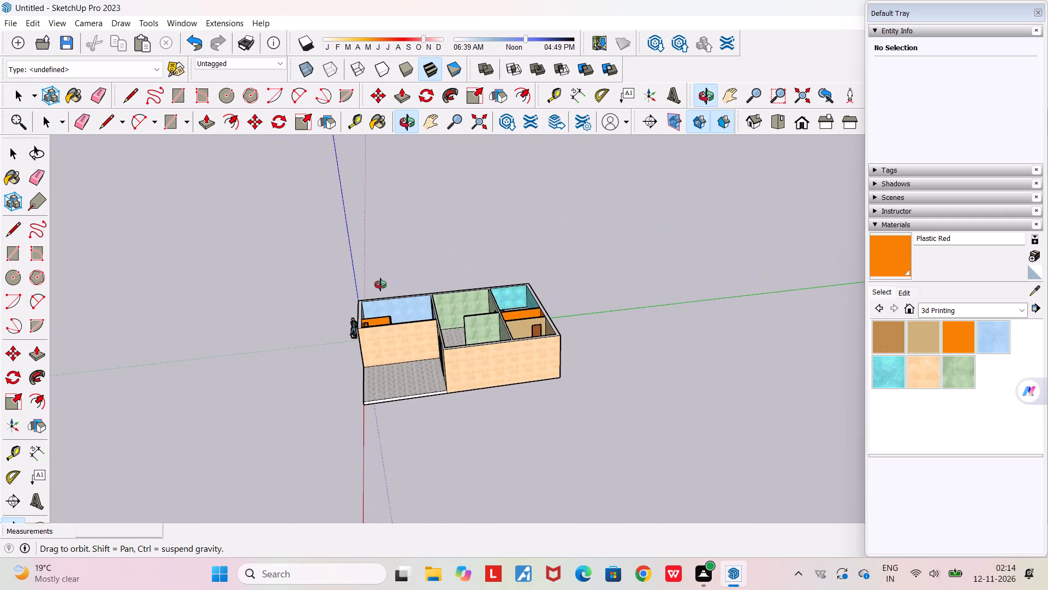
{"action": "middle_click_drag", "start_coordinate": [380, 285], "coordinate": [379, 284]}
{"action": "scroll", "coordinate": [379, 284], "scroll_direction": "down", "scroll_amount": 3}
{"action": "scroll", "coordinate": [378, 280], "scroll_direction": "up", "scroll_amount": 5}
{"action": "scroll", "coordinate": [378, 270], "scroll_direction": "down", "scroll_amount": 5}
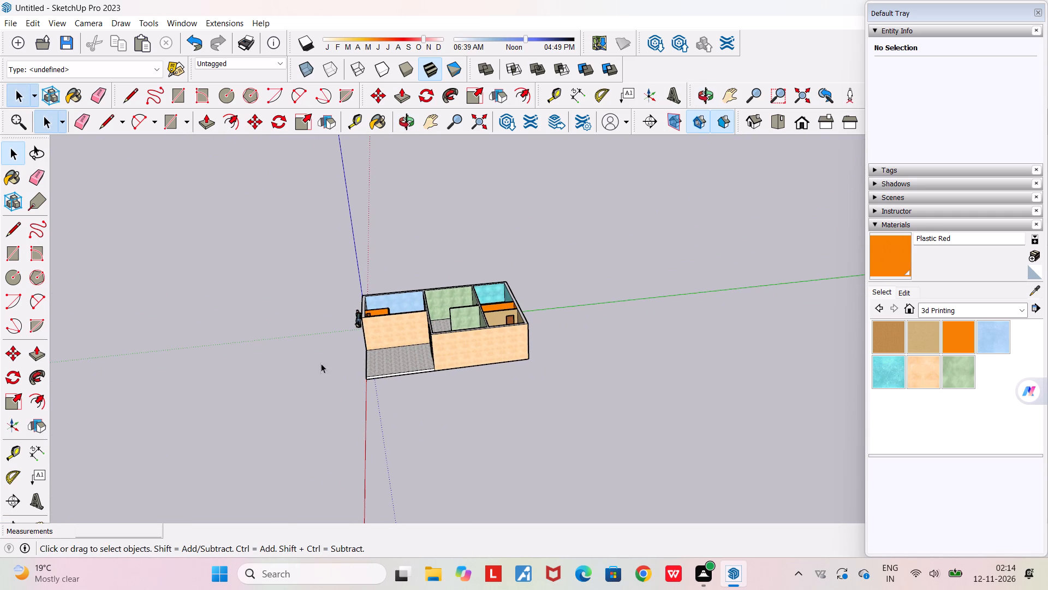
Examine the whole house again, comparing the furnished rooms from above with the front entrance at a low angle.
{"action": "middle_click_drag", "start_coordinate": [336, 332], "coordinate": [592, 388]}
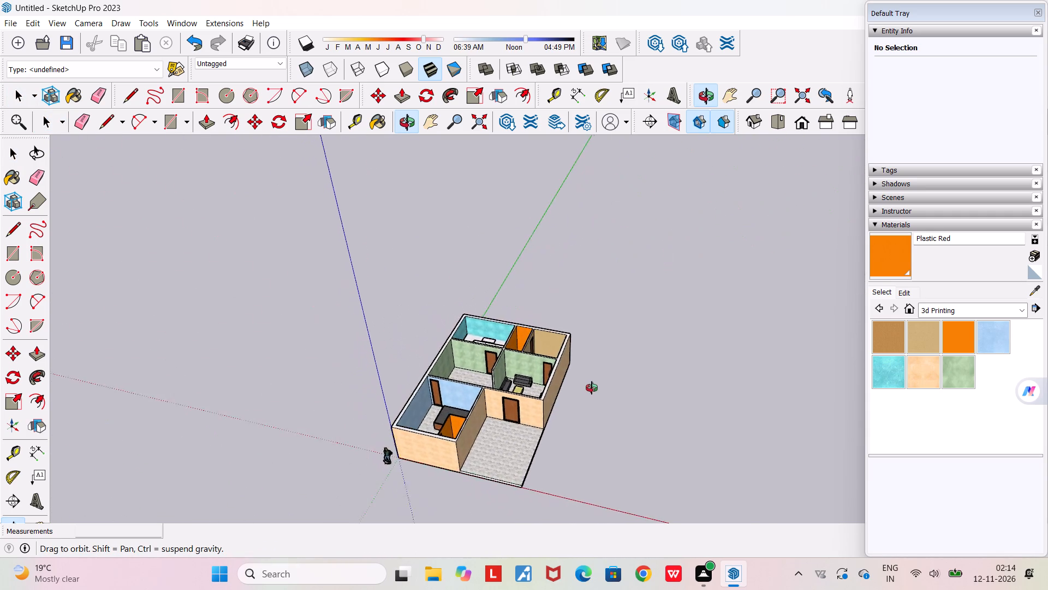
{"action": "middle_click_drag", "start_coordinate": [592, 388], "coordinate": [587, 386]}
{"action": "scroll", "coordinate": [588, 386], "scroll_direction": "down", "scroll_amount": 3}
{"action": "middle_click_drag", "start_coordinate": [552, 466], "coordinate": [392, 580]}
{"action": "scroll", "coordinate": [465, 375], "scroll_direction": "up", "scroll_amount": 5}
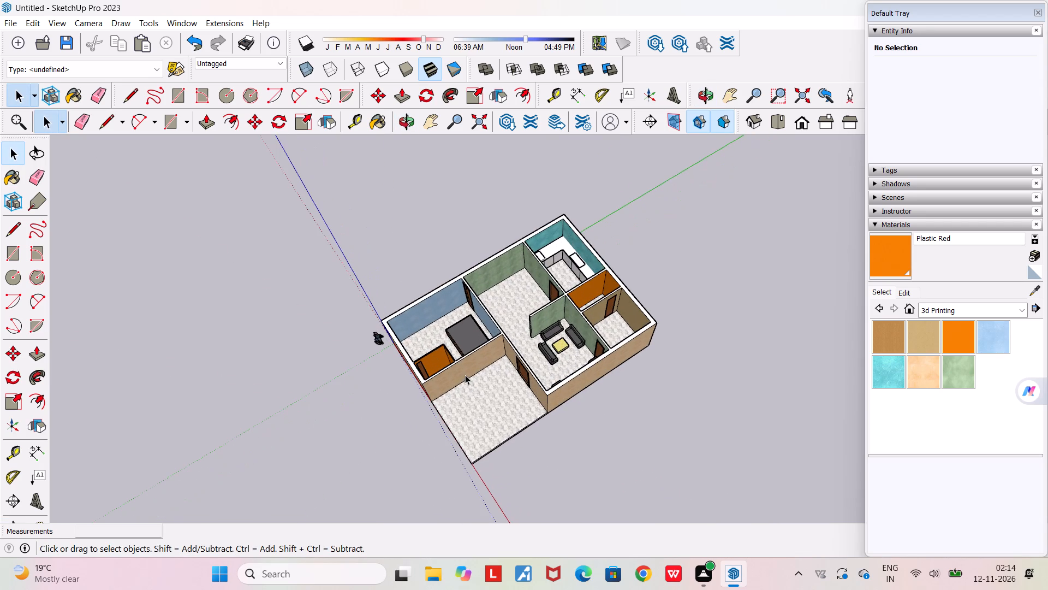
{"action": "middle_click_drag", "start_coordinate": [435, 448], "coordinate": [475, 237]}
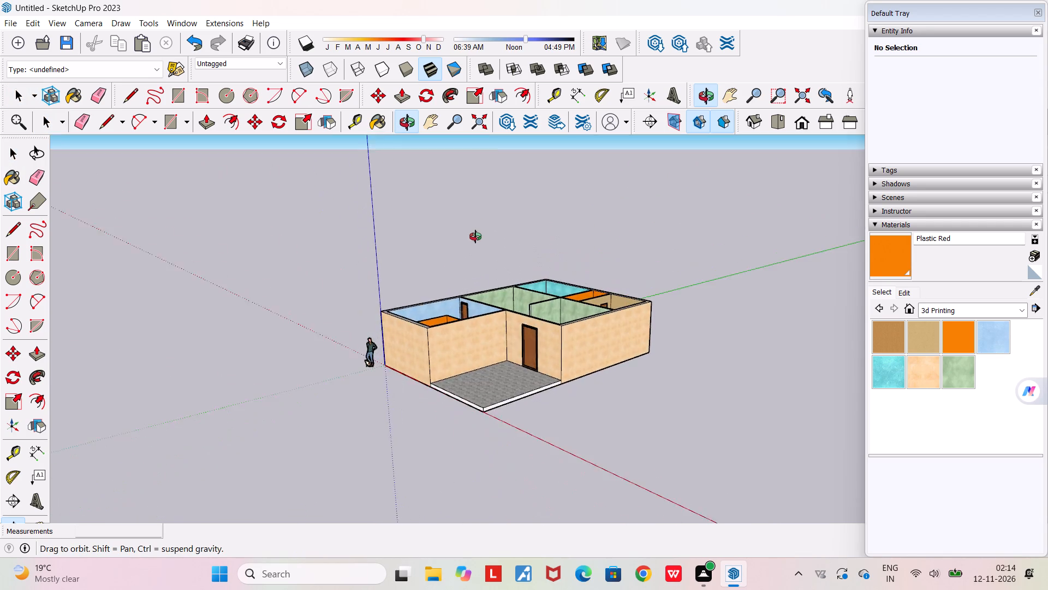
{"action": "middle_click_drag", "start_coordinate": [475, 237], "coordinate": [439, 370]}
{"action": "scroll", "coordinate": [439, 370], "scroll_direction": "down", "scroll_amount": 7}
{"action": "middle_click_drag", "start_coordinate": [414, 388], "coordinate": [407, 415]}
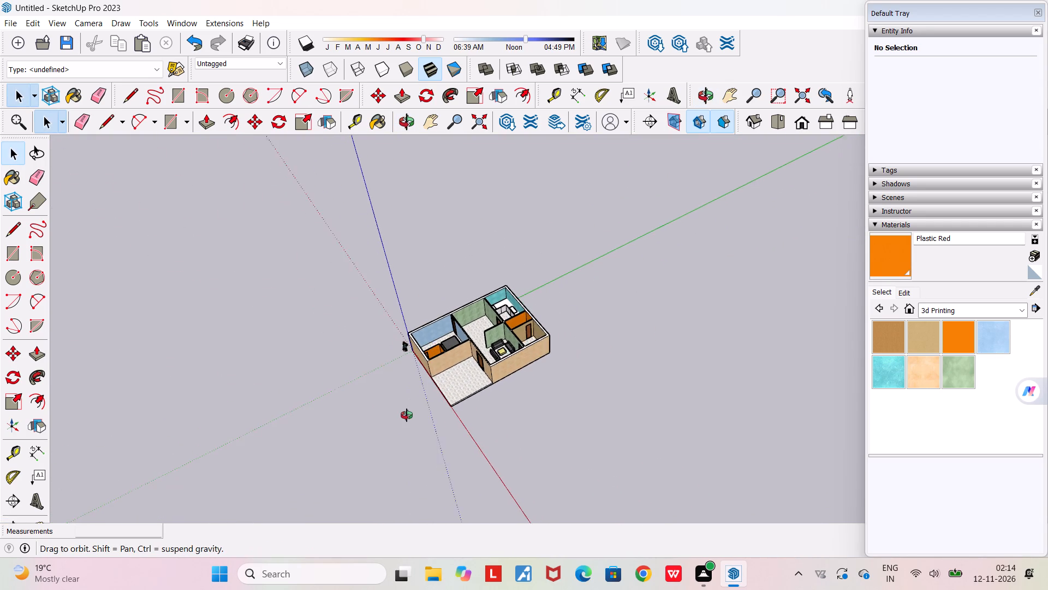
{"action": "middle_click_drag", "start_coordinate": [407, 415], "coordinate": [446, 467]}
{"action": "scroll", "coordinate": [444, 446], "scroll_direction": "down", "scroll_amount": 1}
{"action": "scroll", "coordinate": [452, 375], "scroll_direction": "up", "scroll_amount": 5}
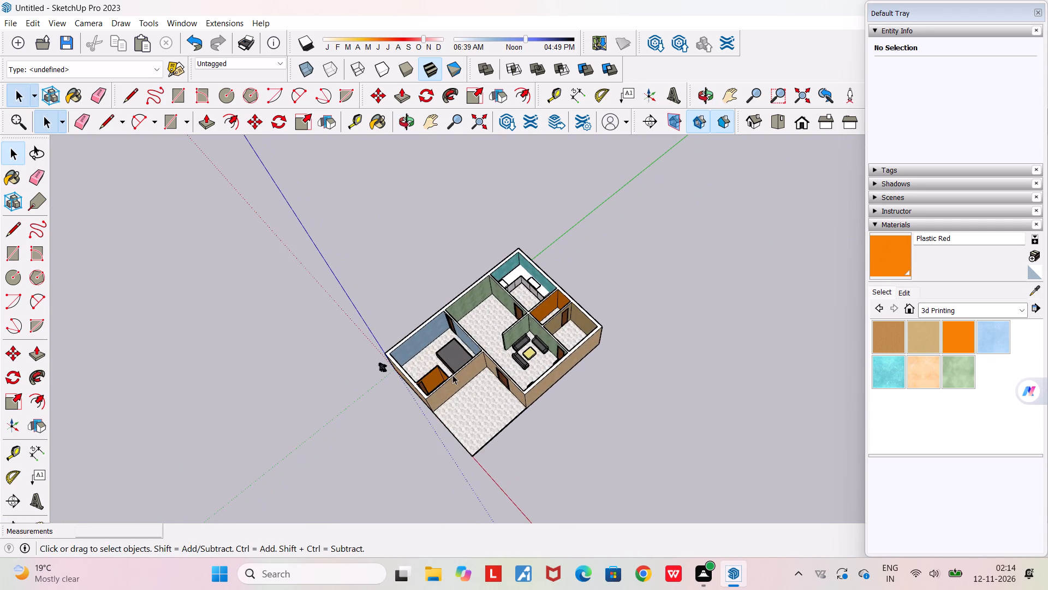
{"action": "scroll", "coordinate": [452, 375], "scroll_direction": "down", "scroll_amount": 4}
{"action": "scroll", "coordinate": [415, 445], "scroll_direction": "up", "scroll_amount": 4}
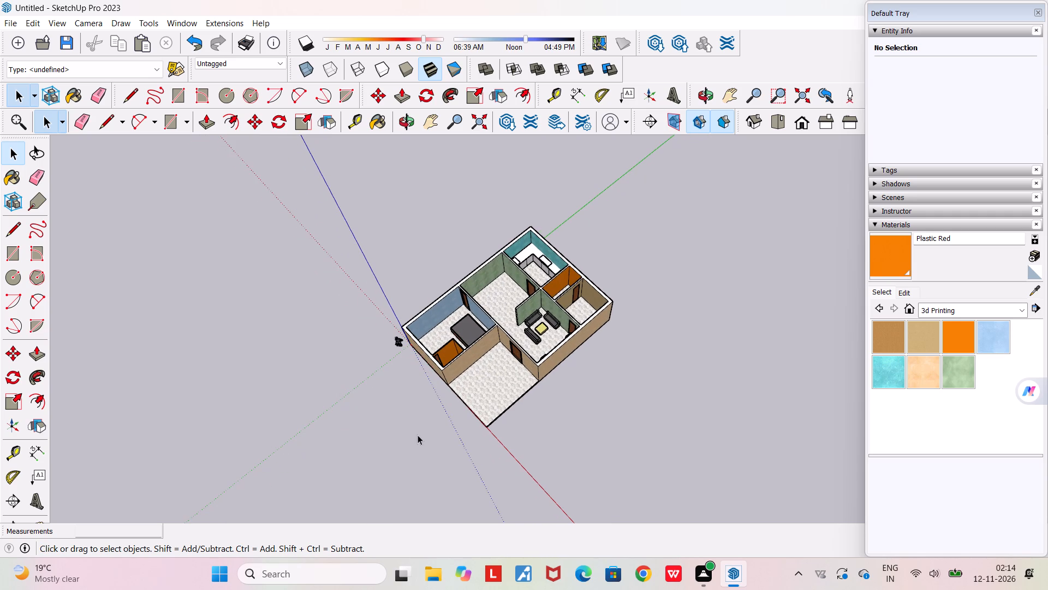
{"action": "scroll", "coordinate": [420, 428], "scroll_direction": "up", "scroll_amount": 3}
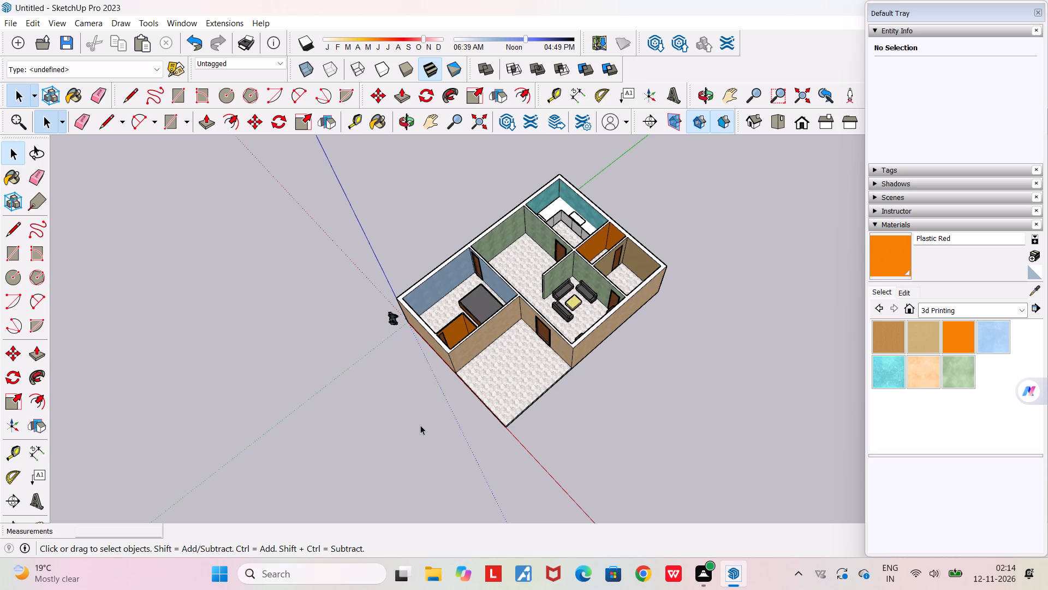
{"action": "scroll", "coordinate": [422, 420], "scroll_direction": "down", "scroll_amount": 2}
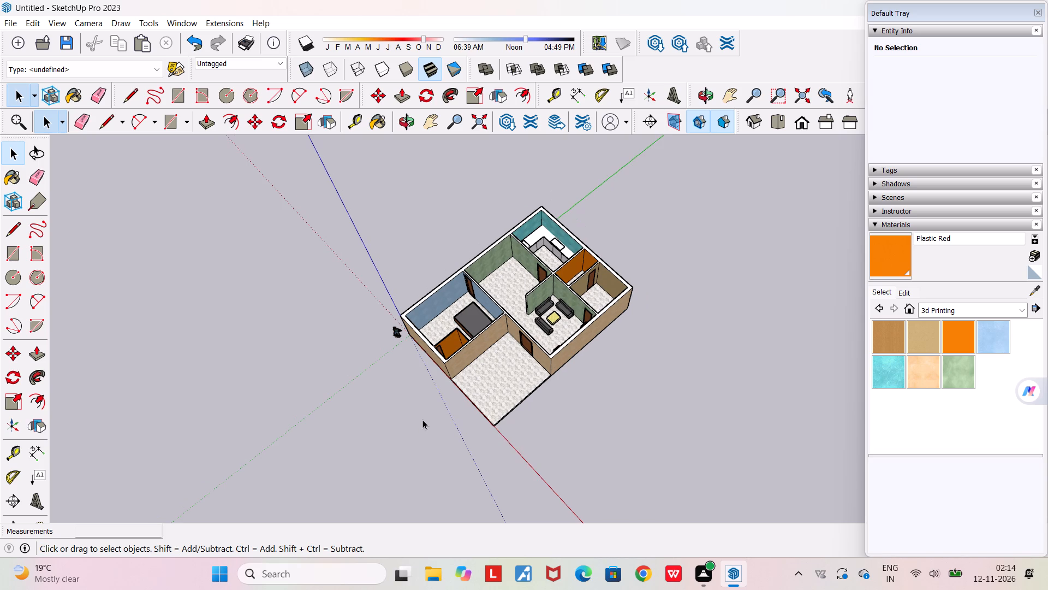
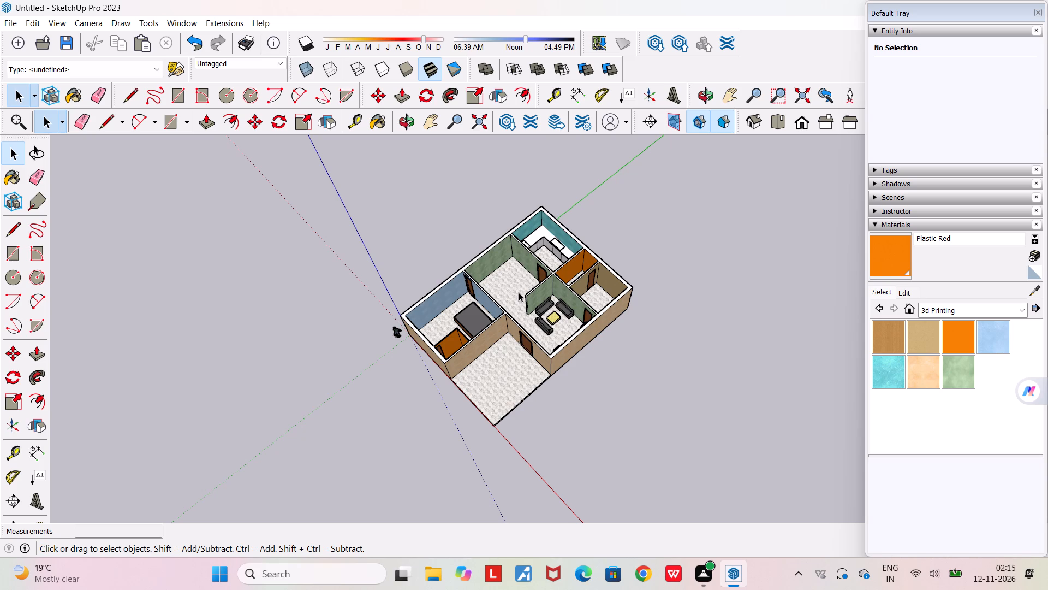
Examine the furnished house from above and from lower angles, covering its rooms, front floor and outer walls.
{"action": "scroll", "coordinate": [519, 292], "scroll_direction": "down", "scroll_amount": 2}
{"action": "scroll", "coordinate": [519, 292], "scroll_direction": "up", "scroll_amount": 4}
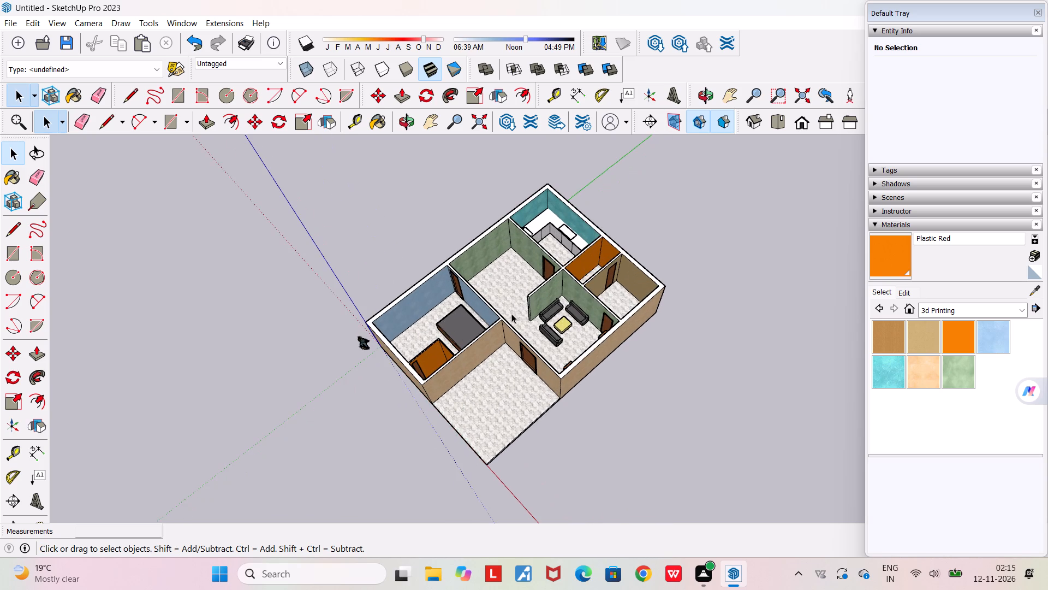
{"action": "scroll", "coordinate": [511, 314], "scroll_direction": "up", "scroll_amount": 2}
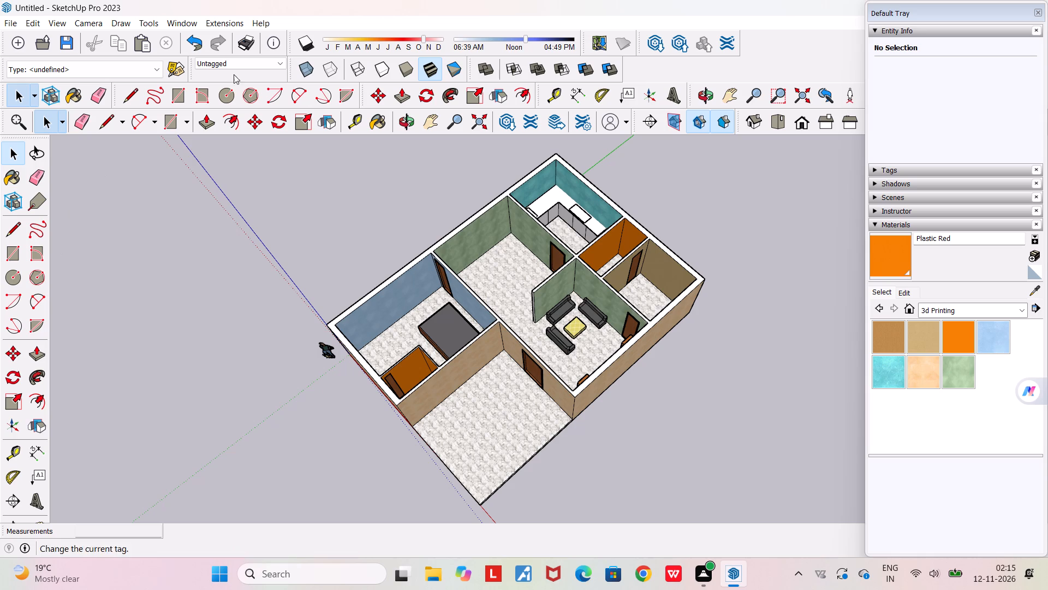
{"action": "scroll", "coordinate": [364, 259], "scroll_direction": "down", "scroll_amount": 5}
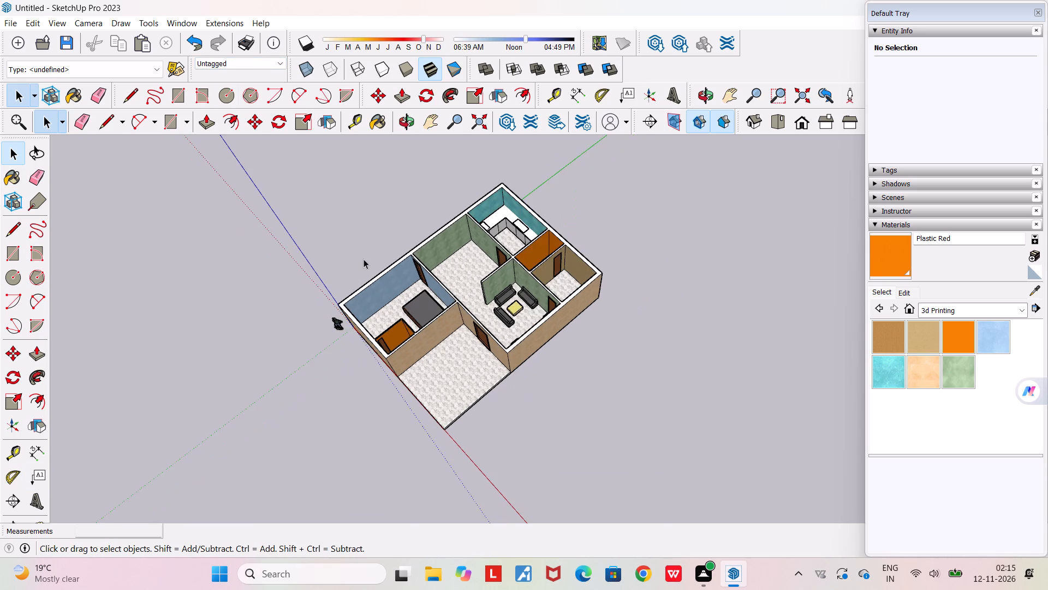
{"action": "middle_click_drag", "start_coordinate": [363, 259], "coordinate": [302, 166]}
{"action": "scroll", "coordinate": [302, 166], "scroll_direction": "down", "scroll_amount": 1}
{"action": "scroll", "coordinate": [340, 177], "scroll_direction": "up", "scroll_amount": 3}
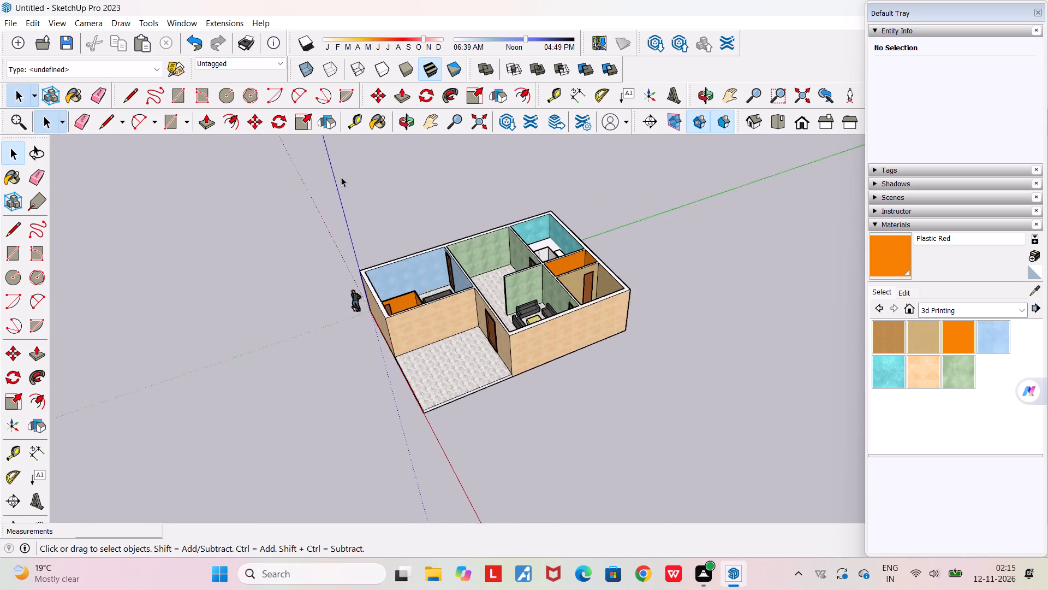
{"action": "scroll", "coordinate": [341, 177], "scroll_direction": "up", "scroll_amount": 2}
{"action": "middle_click_drag", "start_coordinate": [348, 175], "coordinate": [437, 150]}
{"action": "scroll", "coordinate": [437, 150], "scroll_direction": "down", "scroll_amount": 5}
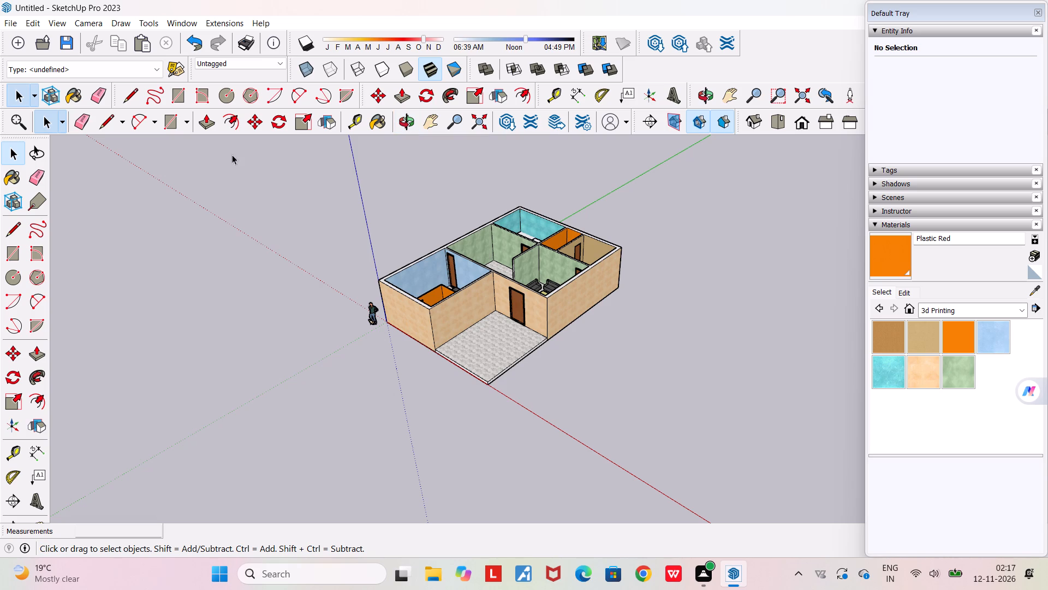
{"action": "scroll", "coordinate": [409, 324], "scroll_direction": "down", "scroll_amount": 5}
{"action": "middle_click_drag", "start_coordinate": [409, 415], "coordinate": [694, 436]}
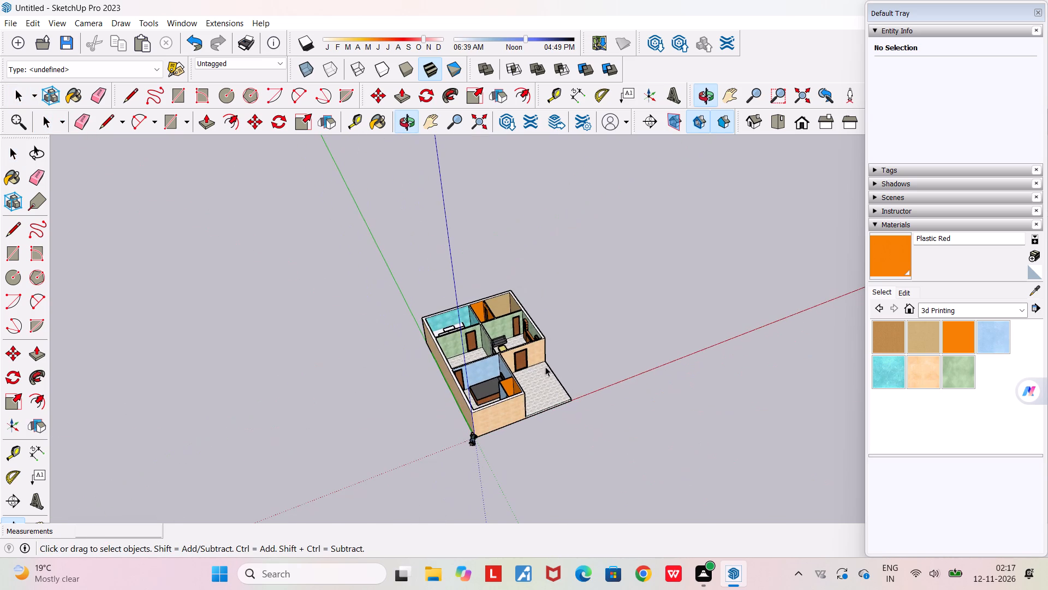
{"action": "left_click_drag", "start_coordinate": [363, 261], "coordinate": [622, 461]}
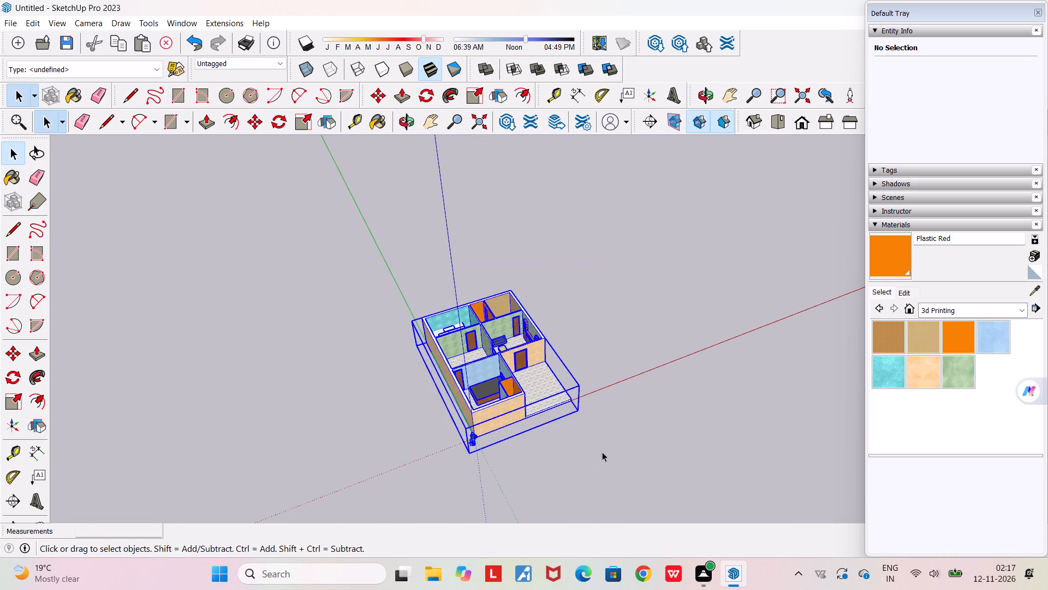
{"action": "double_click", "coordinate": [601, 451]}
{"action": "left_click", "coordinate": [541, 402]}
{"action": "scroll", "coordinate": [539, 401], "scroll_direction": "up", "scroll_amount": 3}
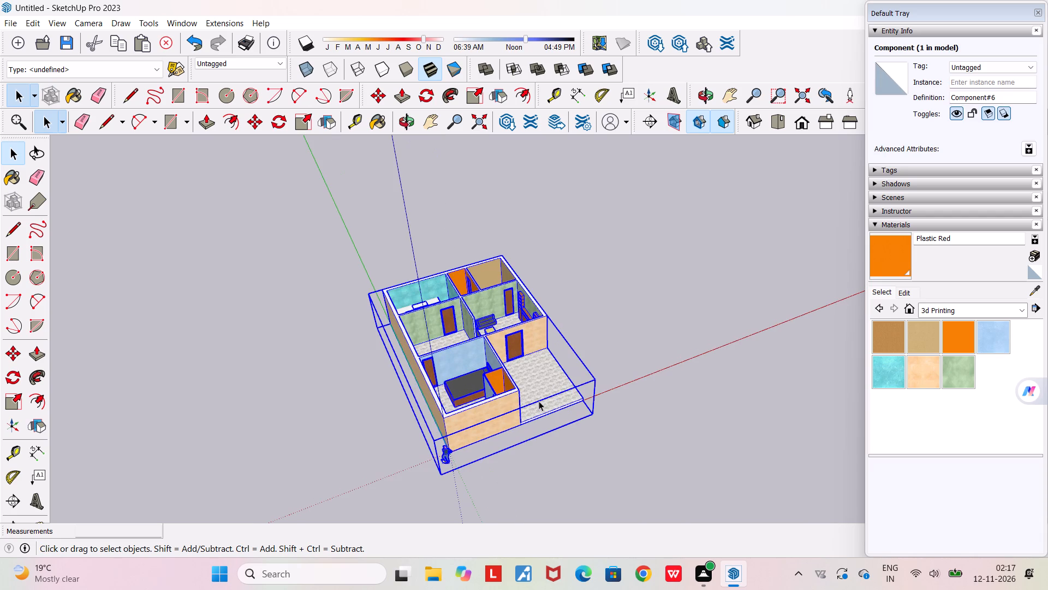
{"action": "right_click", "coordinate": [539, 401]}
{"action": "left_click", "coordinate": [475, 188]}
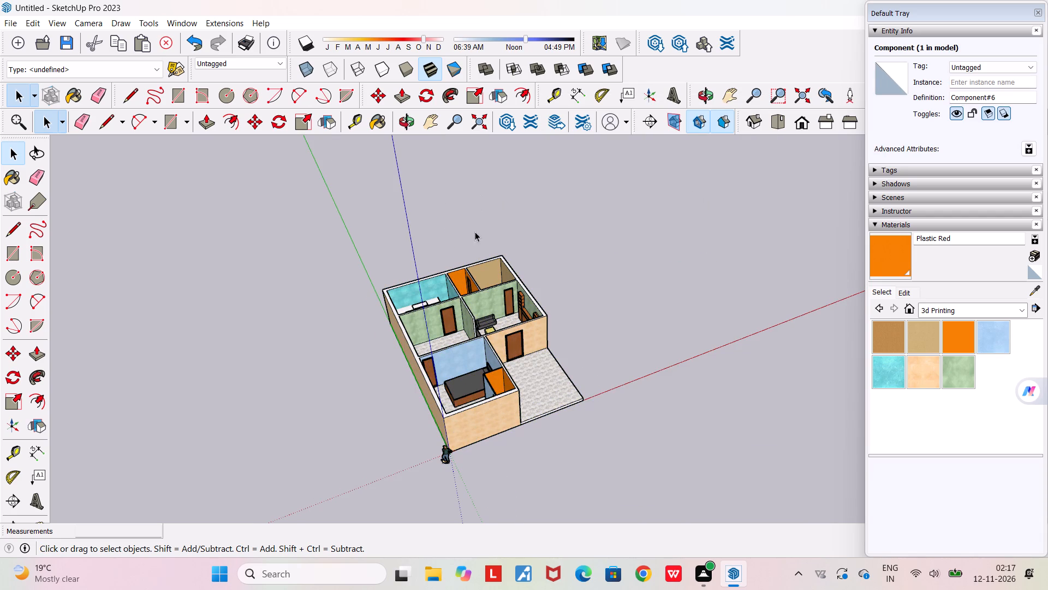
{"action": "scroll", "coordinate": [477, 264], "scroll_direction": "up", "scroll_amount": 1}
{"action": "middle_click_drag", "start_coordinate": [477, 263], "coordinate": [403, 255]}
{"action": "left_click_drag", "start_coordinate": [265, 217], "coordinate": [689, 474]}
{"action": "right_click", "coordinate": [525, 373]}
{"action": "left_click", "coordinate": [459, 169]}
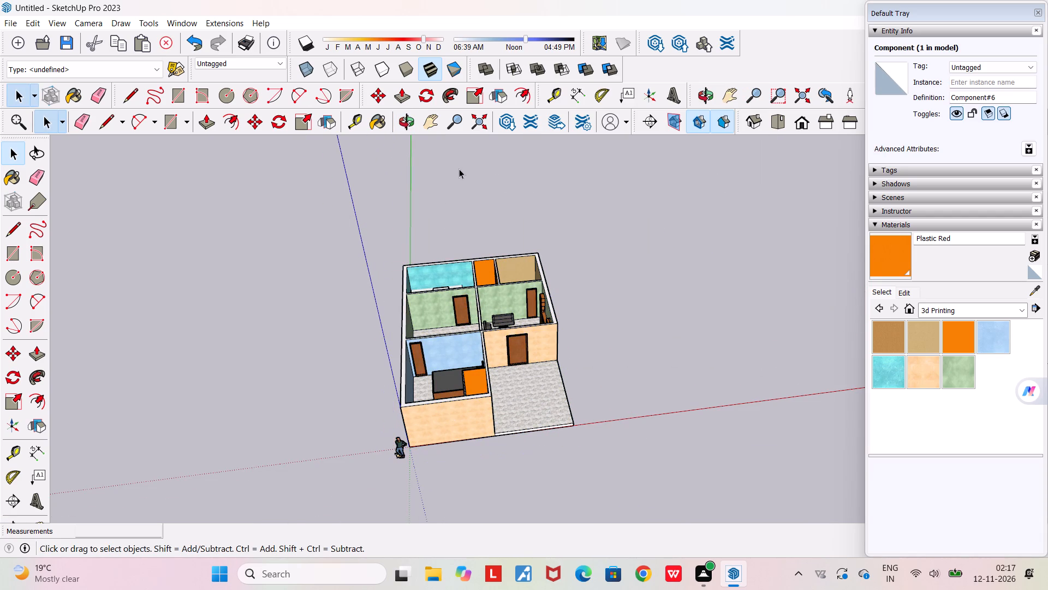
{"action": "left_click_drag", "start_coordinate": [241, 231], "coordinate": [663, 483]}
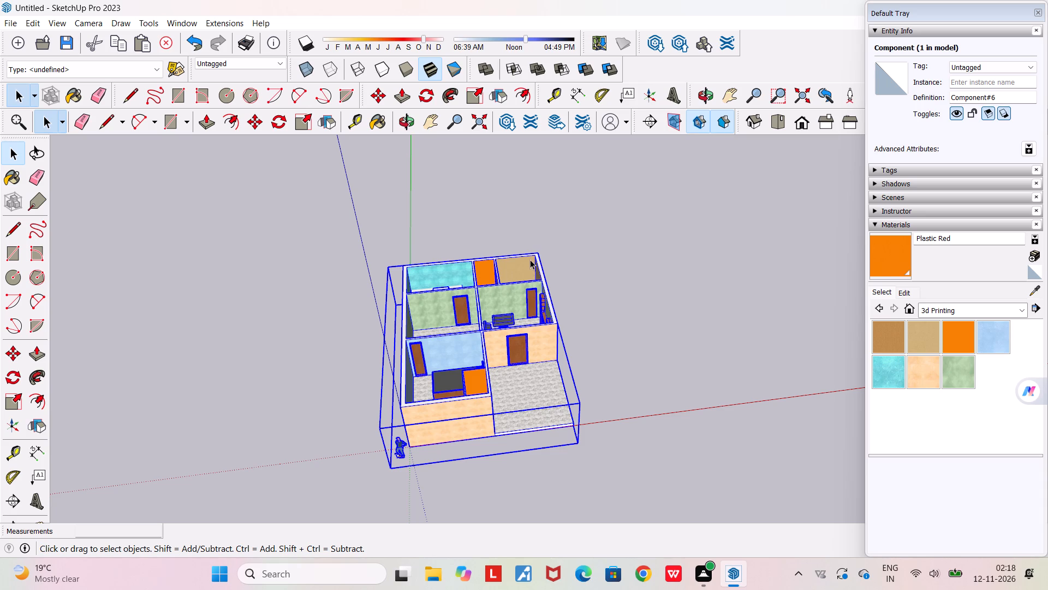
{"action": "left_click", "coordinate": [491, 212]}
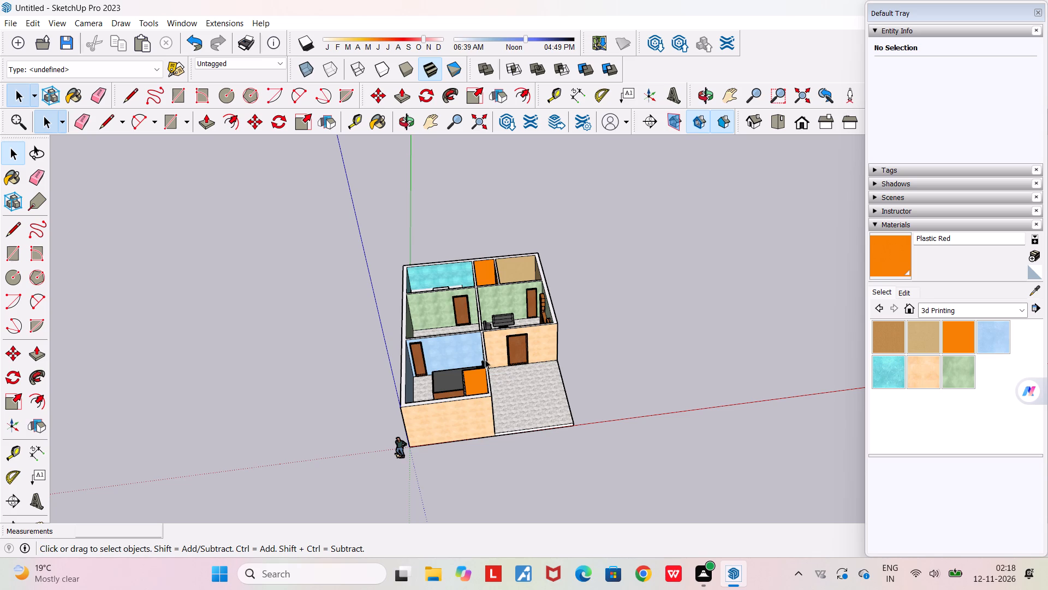
Examine the house's front entrance, tiled front floor and exterior walls from a low angle.
{"action": "middle_click_drag", "start_coordinate": [483, 341], "coordinate": [301, 255]}
{"action": "scroll", "coordinate": [301, 255], "scroll_direction": "down", "scroll_amount": 4}
{"action": "scroll", "coordinate": [301, 255], "scroll_direction": "up", "scroll_amount": 4}
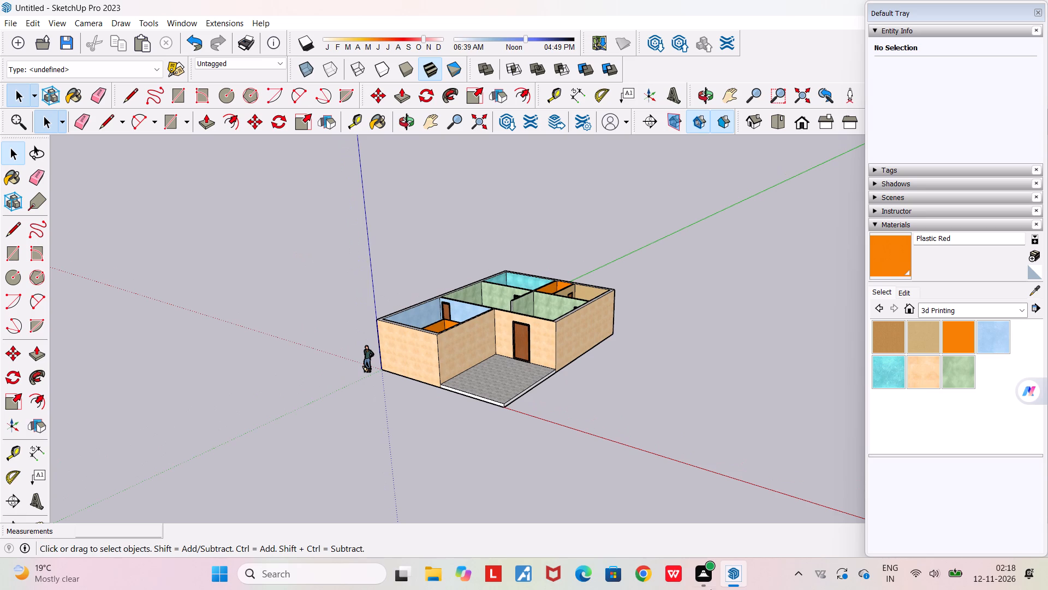
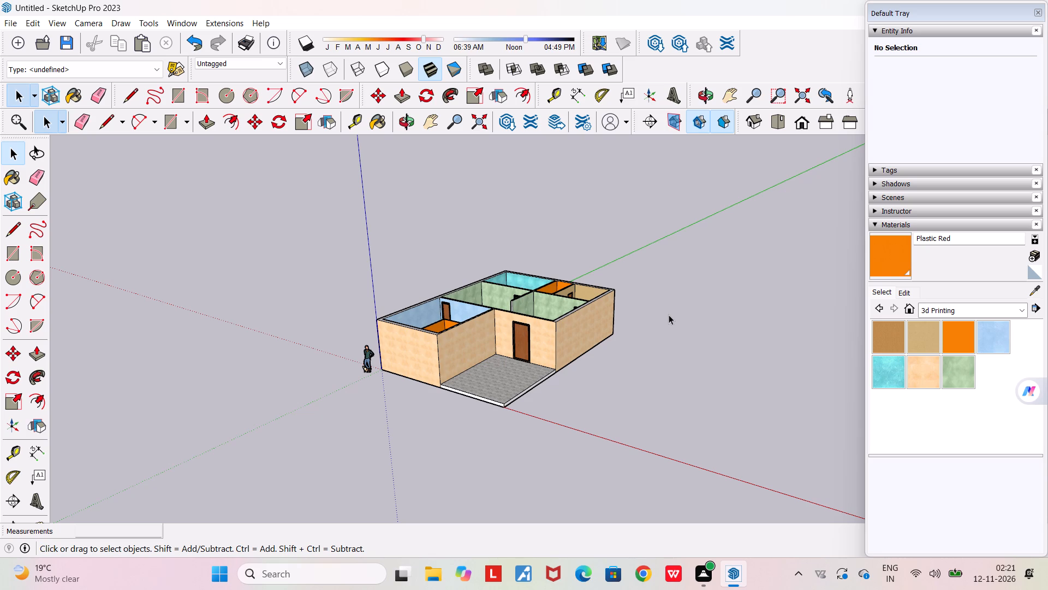
Examine the furnished house from a raised front angle, covering its open rooms, tiled front floor and outer walls.
{"action": "scroll", "coordinate": [669, 315], "scroll_direction": "up", "scroll_amount": 2}
{"action": "middle_click_drag", "start_coordinate": [665, 347], "coordinate": [666, 443]}
{"action": "scroll", "coordinate": [666, 443], "scroll_direction": "down", "scroll_amount": 2}
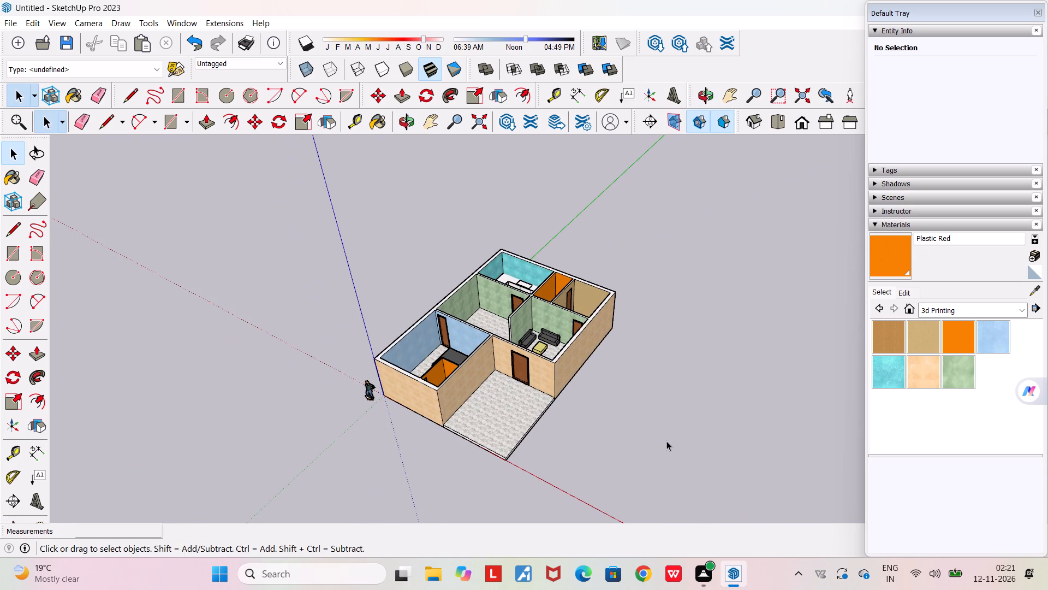
{"action": "scroll", "coordinate": [665, 432], "scroll_direction": "up", "scroll_amount": 3}
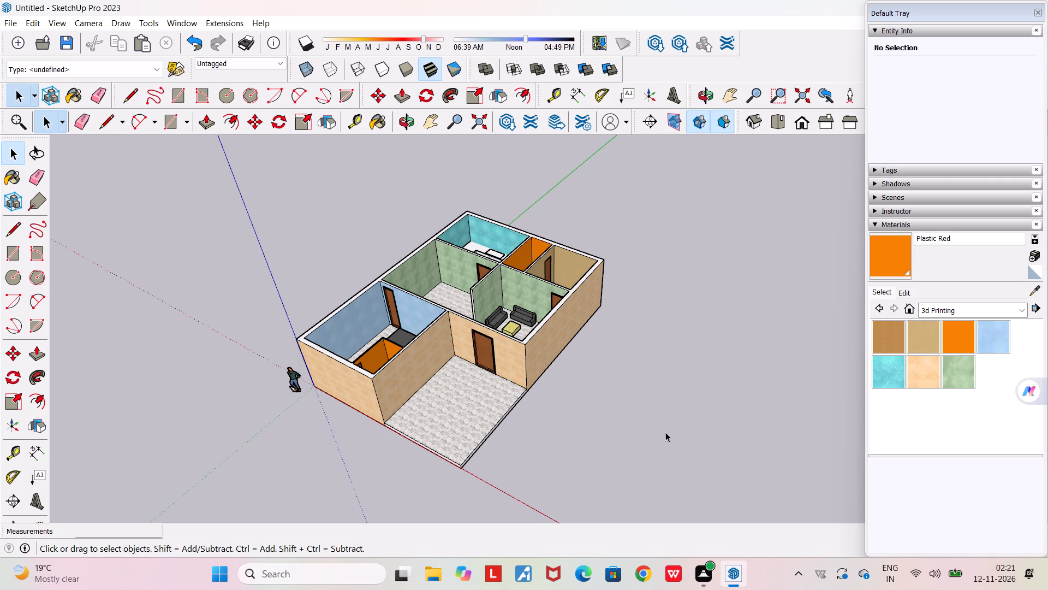
{"action": "scroll", "coordinate": [665, 432], "scroll_direction": "down", "scroll_amount": 3}
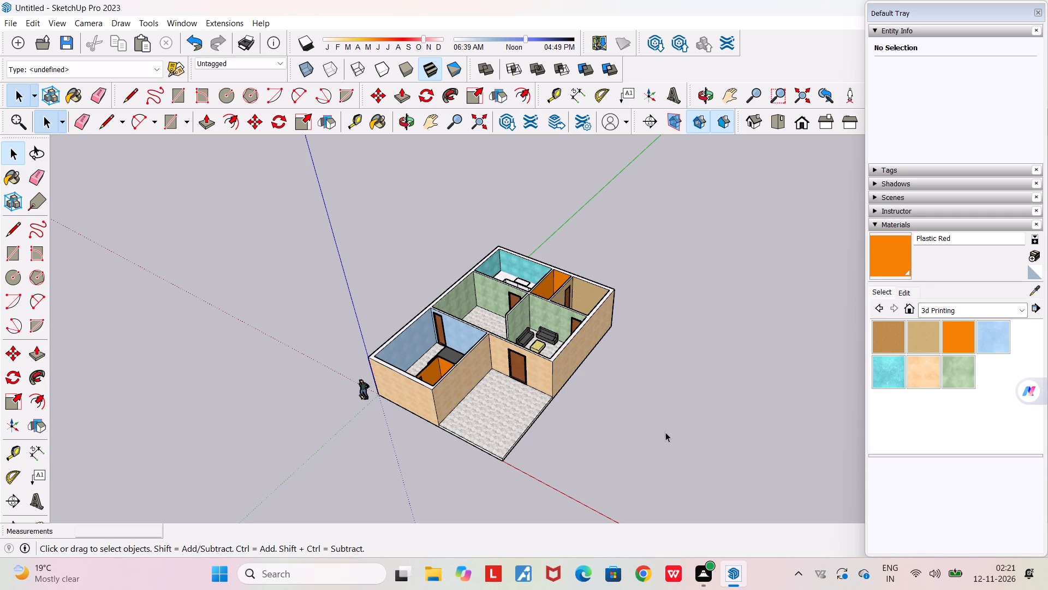
{"action": "scroll", "coordinate": [665, 428], "scroll_direction": "up", "scroll_amount": 2}
{"action": "scroll", "coordinate": [665, 428], "scroll_direction": "down", "scroll_amount": 2}
{"action": "scroll", "coordinate": [665, 428], "scroll_direction": "up", "scroll_amount": 2}
{"action": "scroll", "coordinate": [665, 428], "scroll_direction": "down", "scroll_amount": 2}
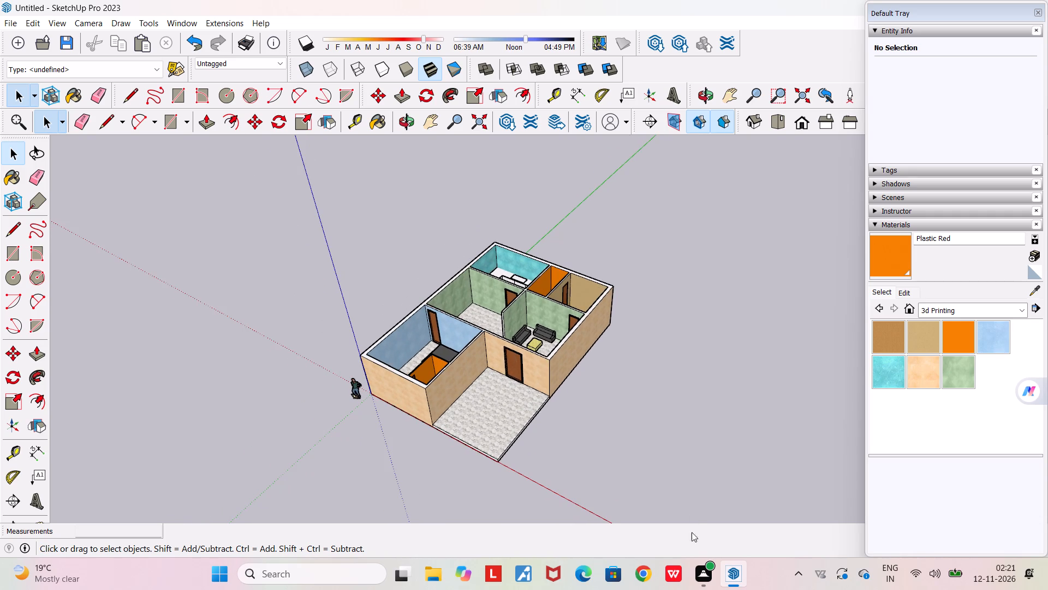
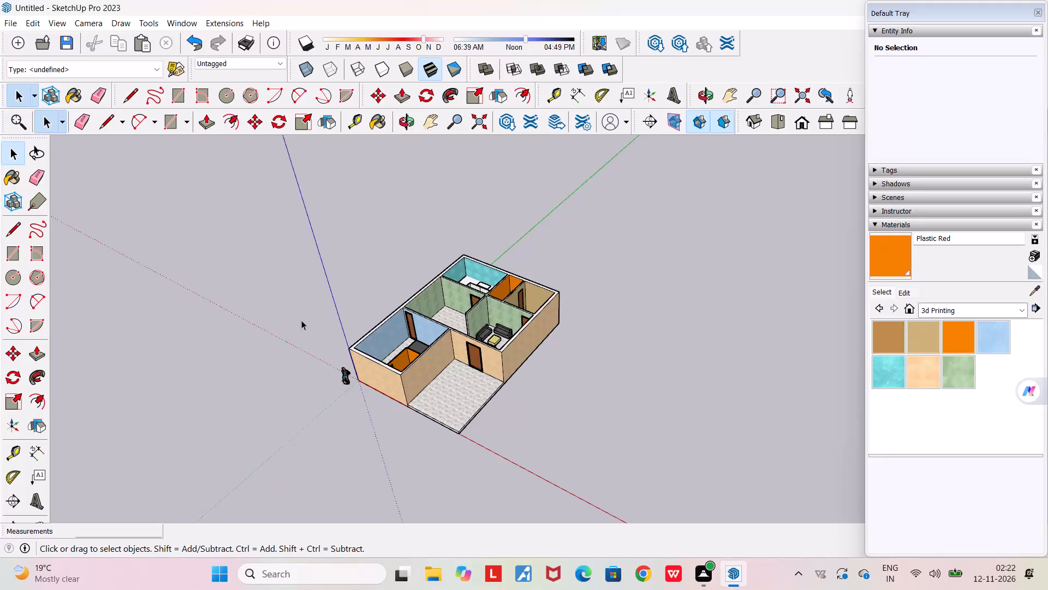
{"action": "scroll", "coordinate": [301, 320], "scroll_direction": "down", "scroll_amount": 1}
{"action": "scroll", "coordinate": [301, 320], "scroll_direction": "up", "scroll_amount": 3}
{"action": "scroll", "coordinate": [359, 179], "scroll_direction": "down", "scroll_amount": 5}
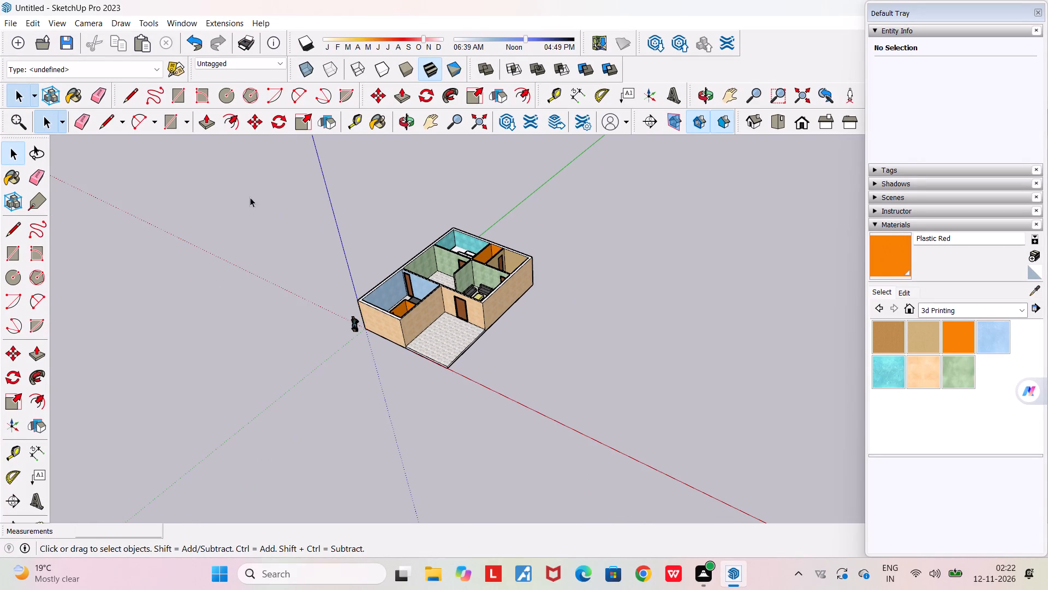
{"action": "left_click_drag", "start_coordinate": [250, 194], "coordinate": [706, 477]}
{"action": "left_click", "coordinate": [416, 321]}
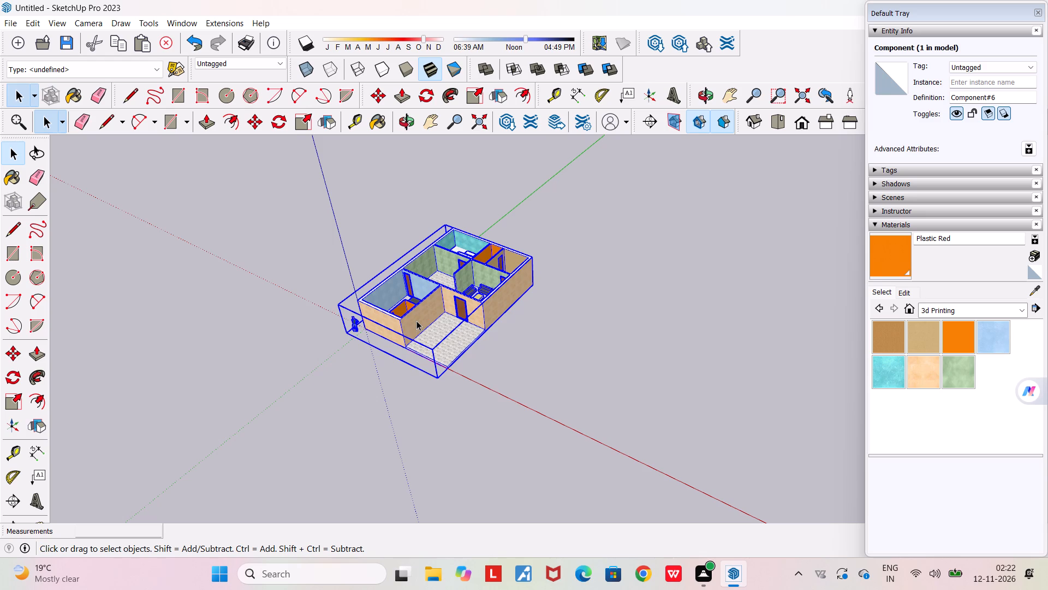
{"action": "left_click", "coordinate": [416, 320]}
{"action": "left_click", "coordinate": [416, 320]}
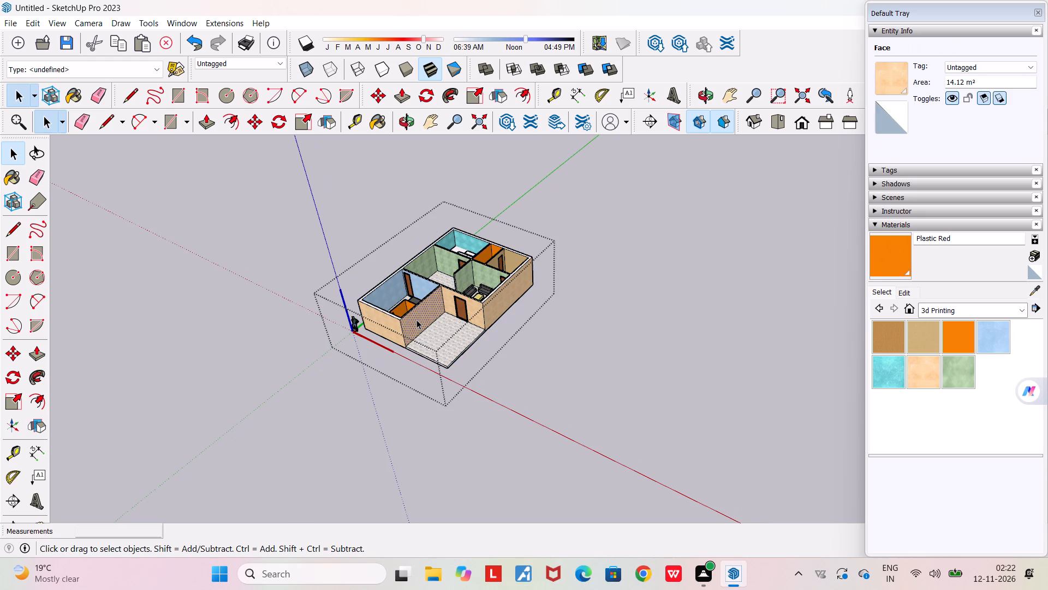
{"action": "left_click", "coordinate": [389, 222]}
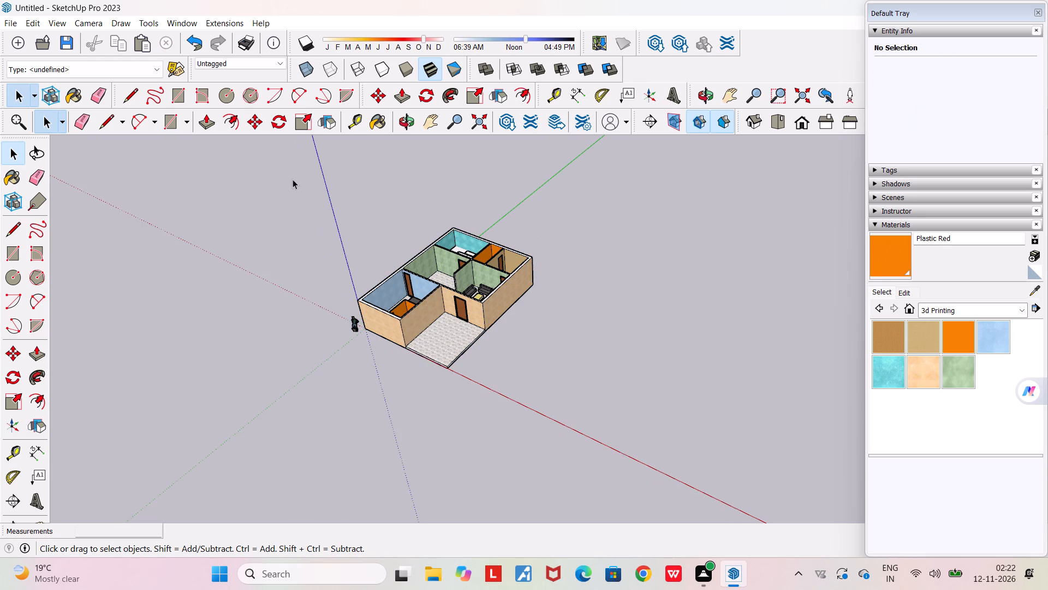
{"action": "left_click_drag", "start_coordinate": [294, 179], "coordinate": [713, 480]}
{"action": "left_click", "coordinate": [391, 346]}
Select the whole furnished house and open its component for editing.
{"action": "left_click_drag", "start_coordinate": [301, 177], "coordinate": [664, 511]}
{"action": "double_click", "coordinate": [415, 337]}
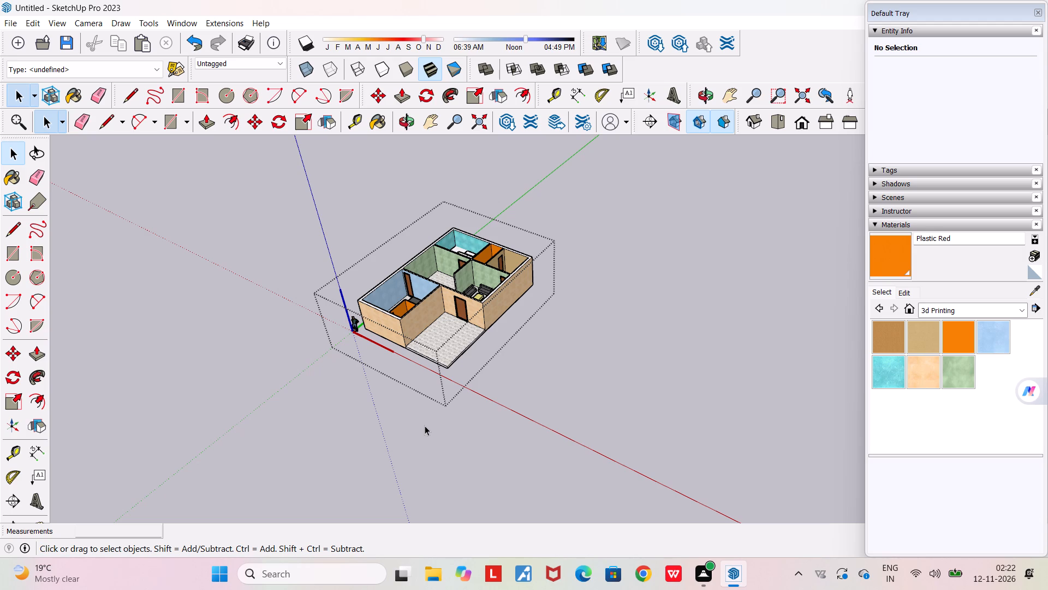
Examine the opened house component from raised front and side angles, covering its rooms, furniture, tiled front floor and outer walls.
{"action": "scroll", "coordinate": [430, 412], "scroll_direction": "up", "scroll_amount": 5}
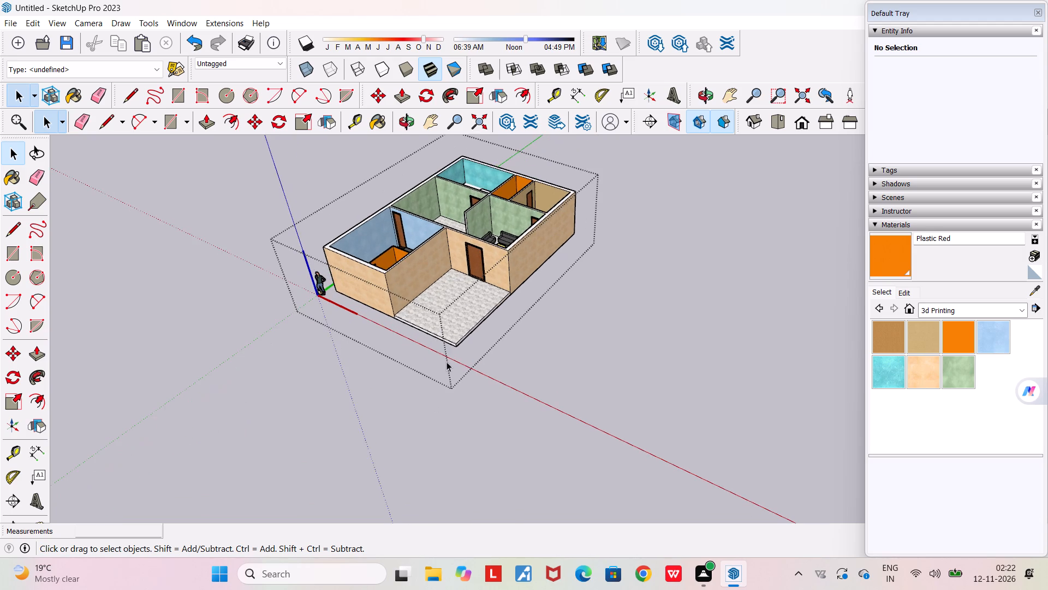
{"action": "middle_click_drag", "start_coordinate": [446, 367], "coordinate": [430, 500]}
{"action": "scroll", "coordinate": [430, 500], "scroll_direction": "down", "scroll_amount": 7}
{"action": "middle_click_drag", "start_coordinate": [435, 449], "coordinate": [460, 303]}
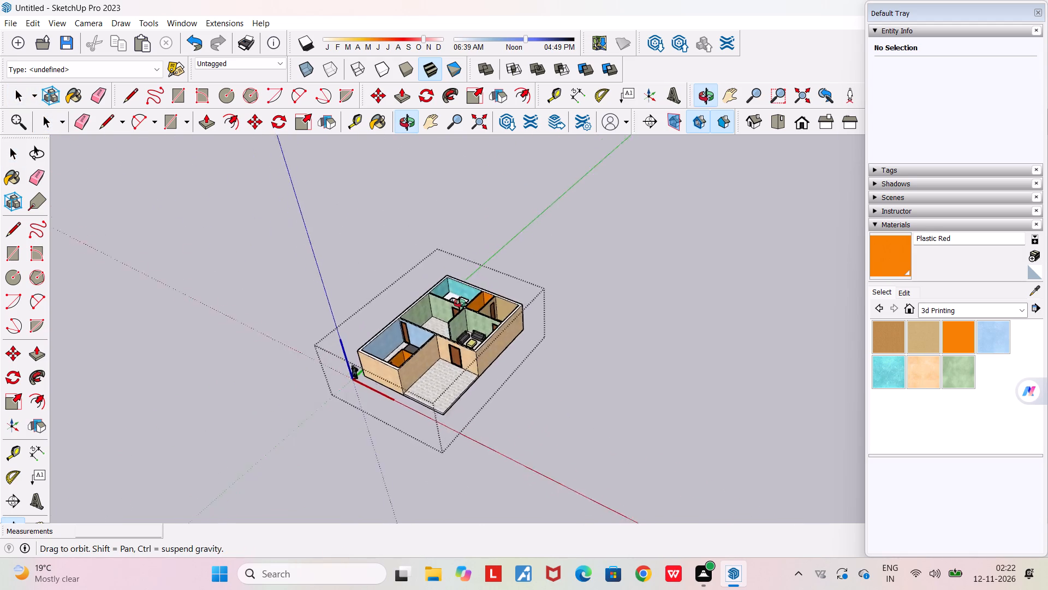
{"action": "middle_click_drag", "start_coordinate": [460, 303], "coordinate": [356, 295]}
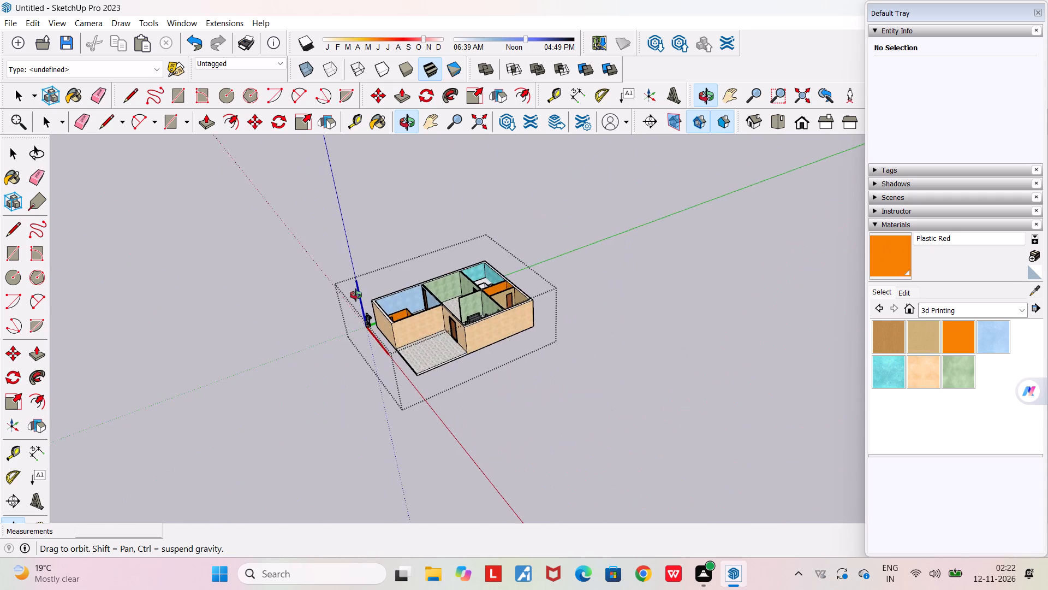
{"action": "middle_click_drag", "start_coordinate": [356, 295], "coordinate": [356, 294]}
{"action": "scroll", "coordinate": [356, 295], "scroll_direction": "down", "scroll_amount": 4}
{"action": "scroll", "coordinate": [352, 284], "scroll_direction": "up", "scroll_amount": 5}
{"action": "scroll", "coordinate": [375, 228], "scroll_direction": "up", "scroll_amount": 4}
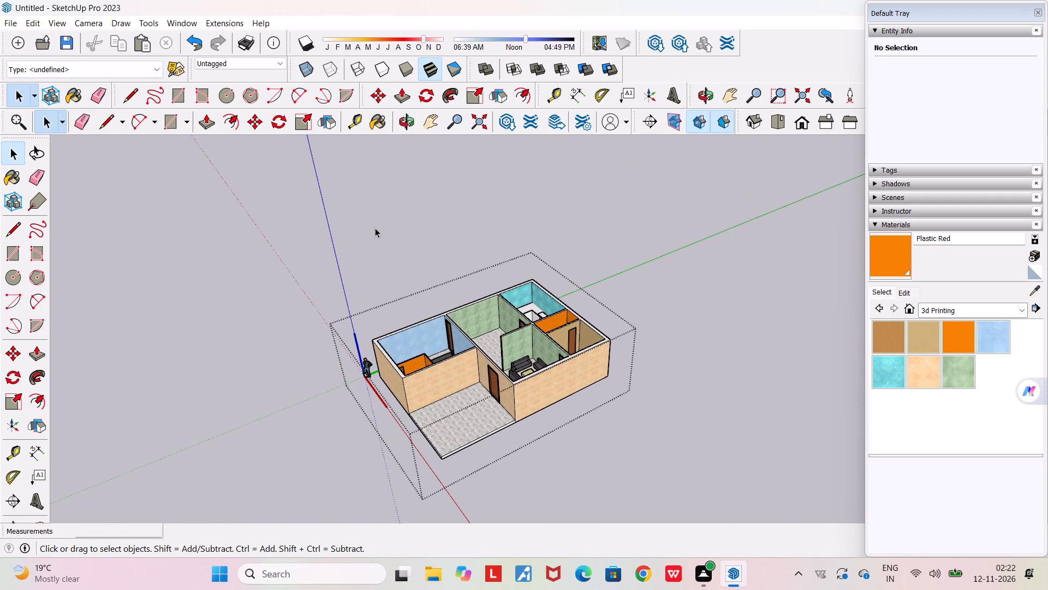
{"action": "scroll", "coordinate": [375, 228], "scroll_direction": "down", "scroll_amount": 4}
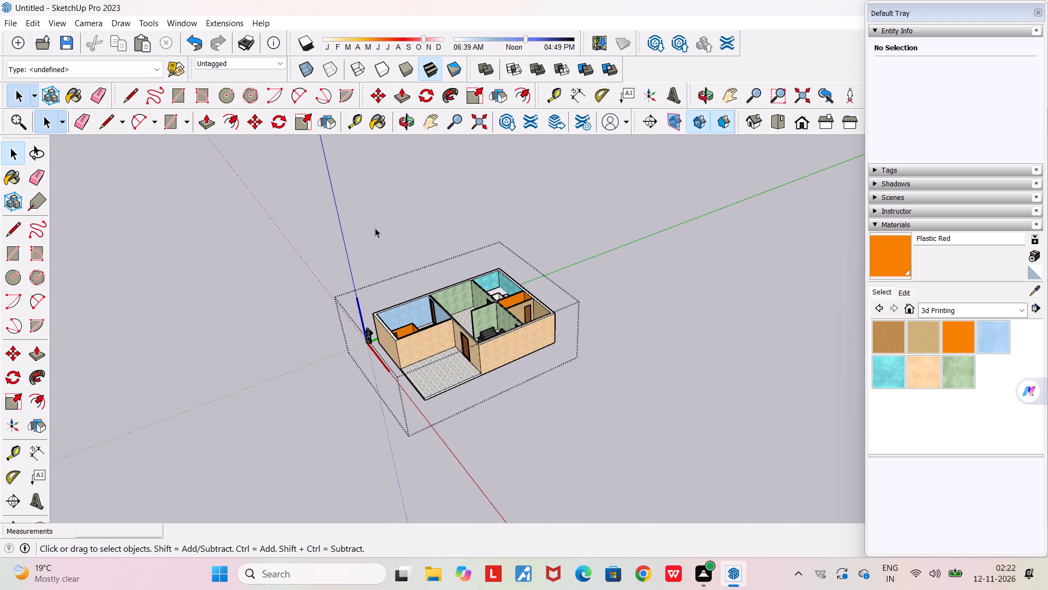
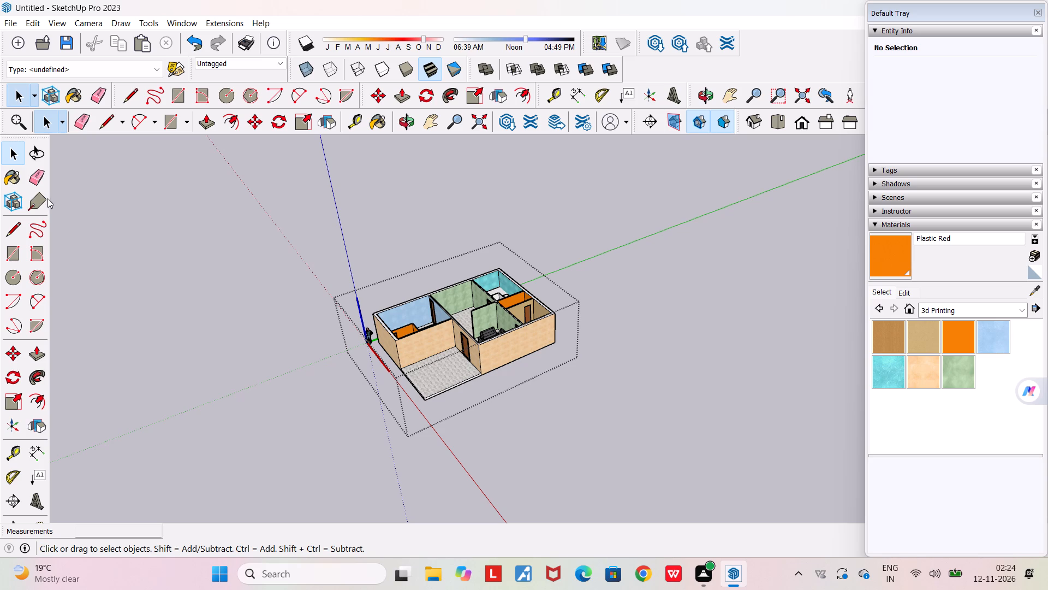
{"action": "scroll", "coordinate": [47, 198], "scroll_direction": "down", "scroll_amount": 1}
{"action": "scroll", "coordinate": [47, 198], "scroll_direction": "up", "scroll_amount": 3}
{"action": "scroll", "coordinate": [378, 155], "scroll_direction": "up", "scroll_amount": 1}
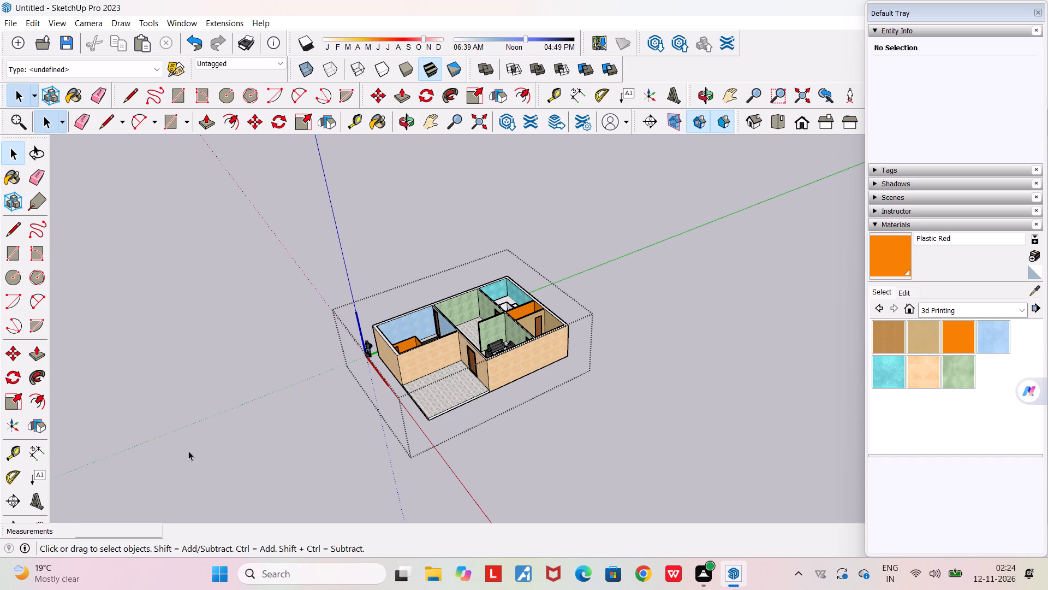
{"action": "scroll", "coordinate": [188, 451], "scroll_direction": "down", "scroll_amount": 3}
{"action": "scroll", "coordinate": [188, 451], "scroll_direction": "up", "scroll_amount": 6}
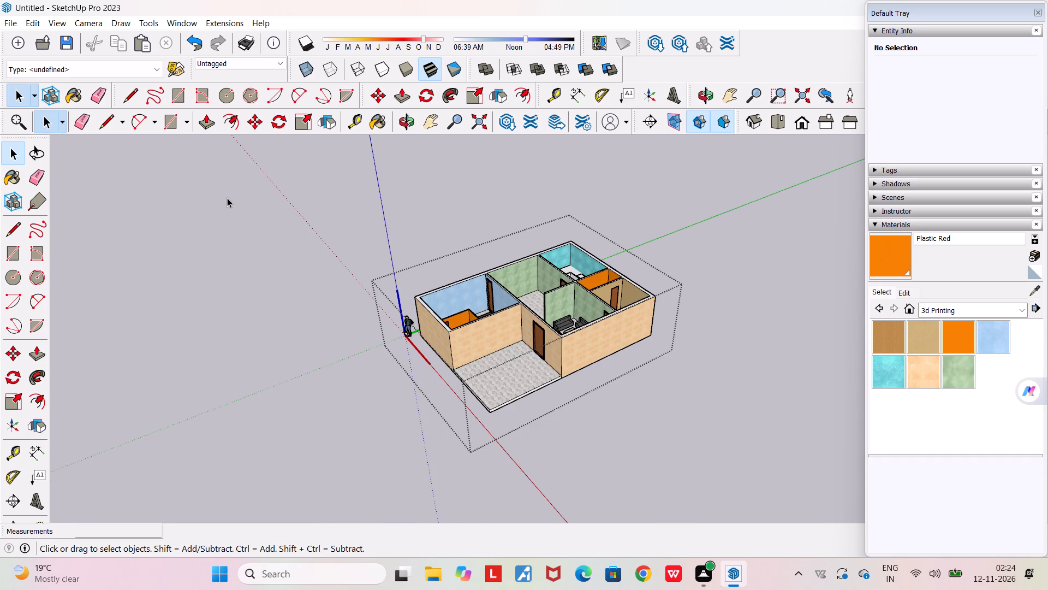
Select everything inside the open house component, then clear the selection and exit component editing.
{"action": "left_click_drag", "start_coordinate": [265, 160], "coordinate": [764, 510]}
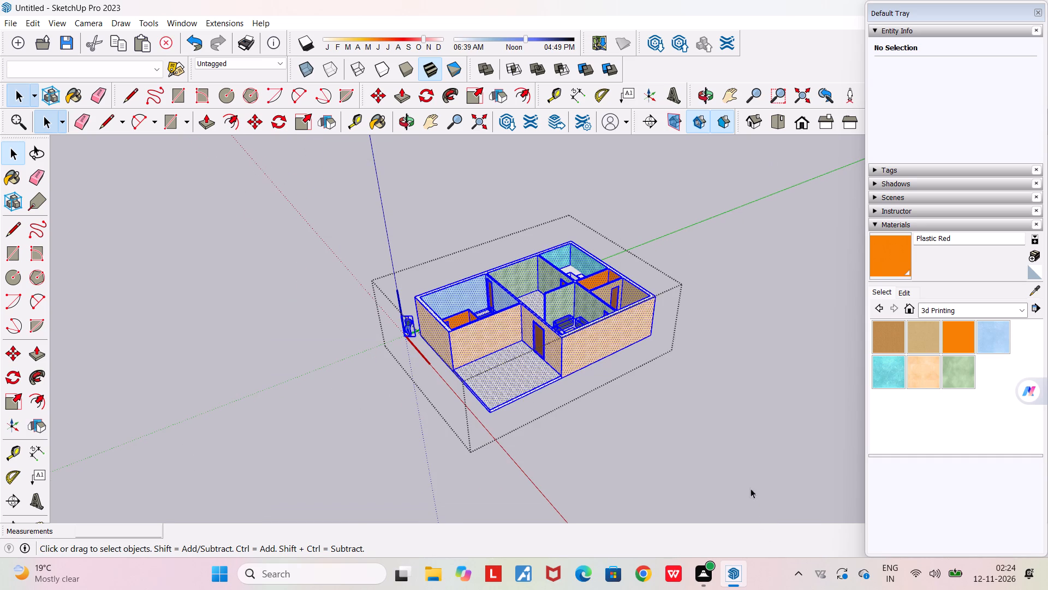
{"action": "left_click", "coordinate": [717, 435]}
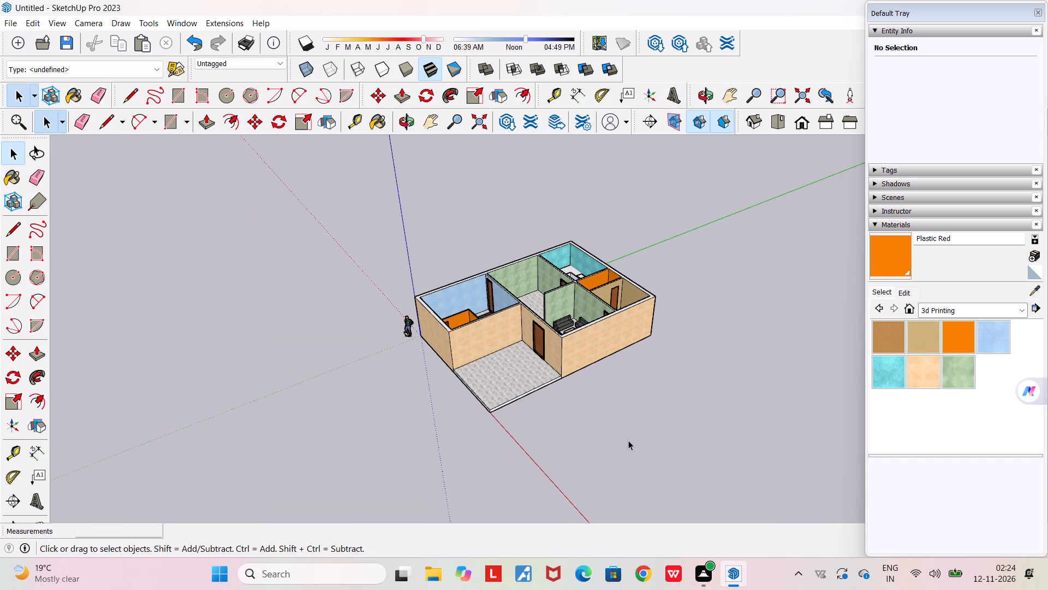
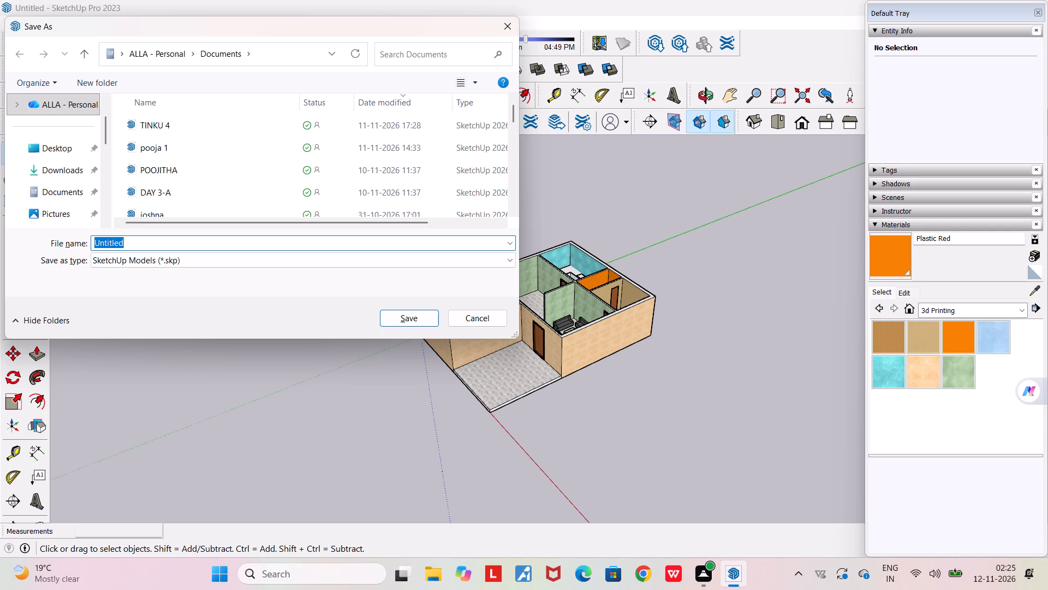
Save the house model in the Documents folder as a SketchUp model named aakarsh.
{"action": "type", "text": "aa"}
{"action": "type", "text": "karsh"}
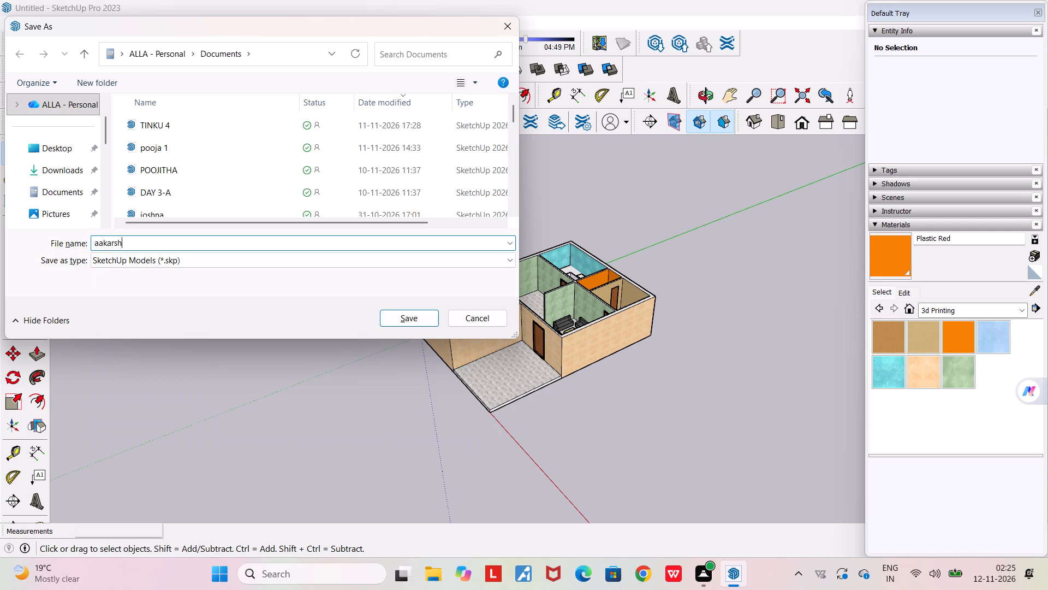
{"action": "key", "text": "space"}
{"action": "left_click", "coordinate": [419, 317]}
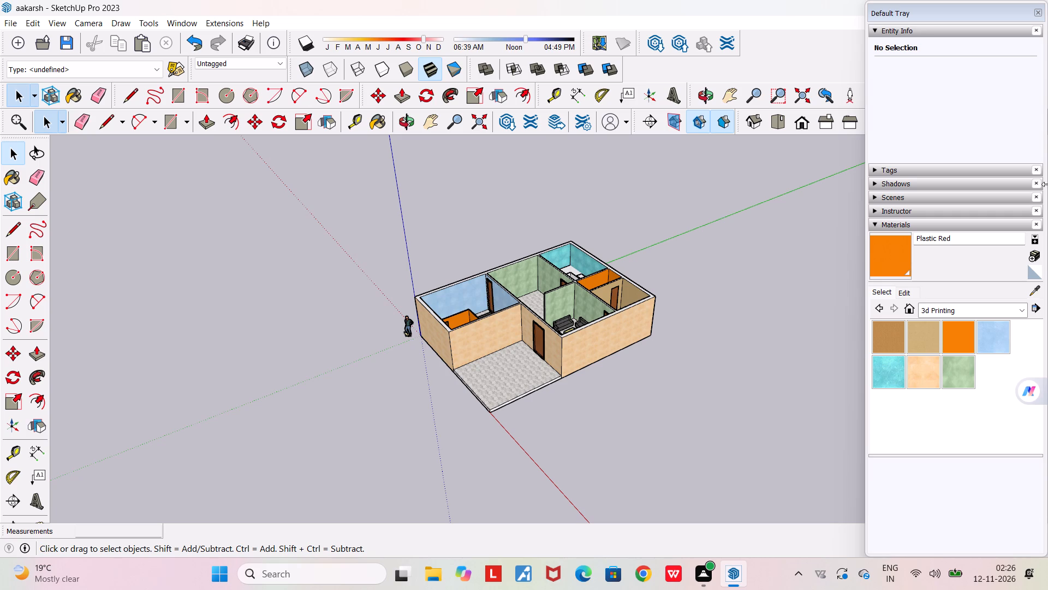
Examine the saved house from several sides, checking the furnished rooms, the paved front floor and the exterior walls.
{"action": "scroll", "coordinate": [543, 258], "scroll_direction": "up", "scroll_amount": 5}
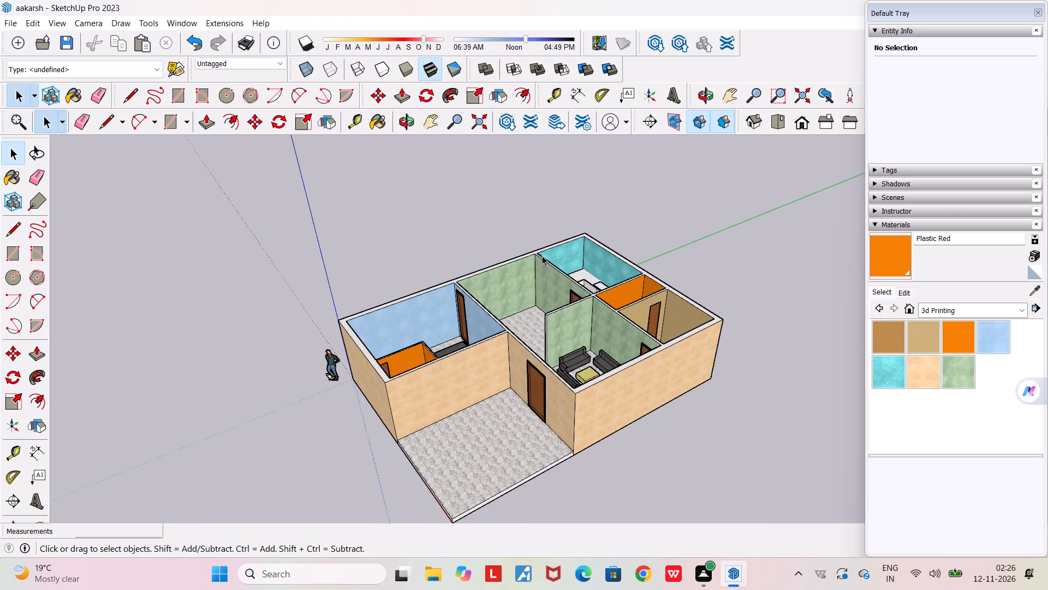
{"action": "middle_click_drag", "start_coordinate": [542, 255], "coordinate": [808, 229]}
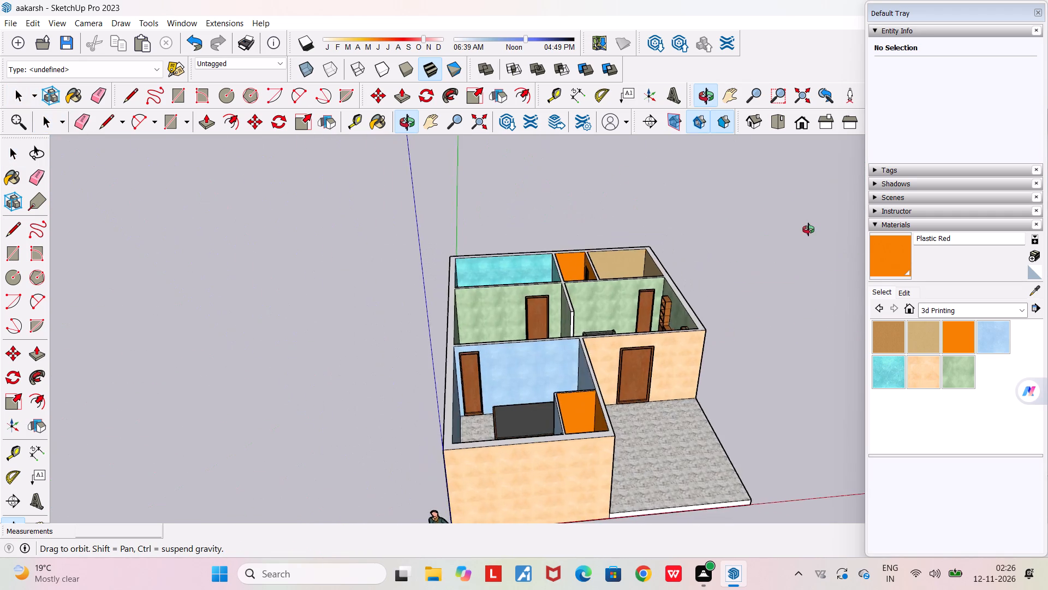
{"action": "middle_click_drag", "start_coordinate": [808, 229], "coordinate": [607, 326]}
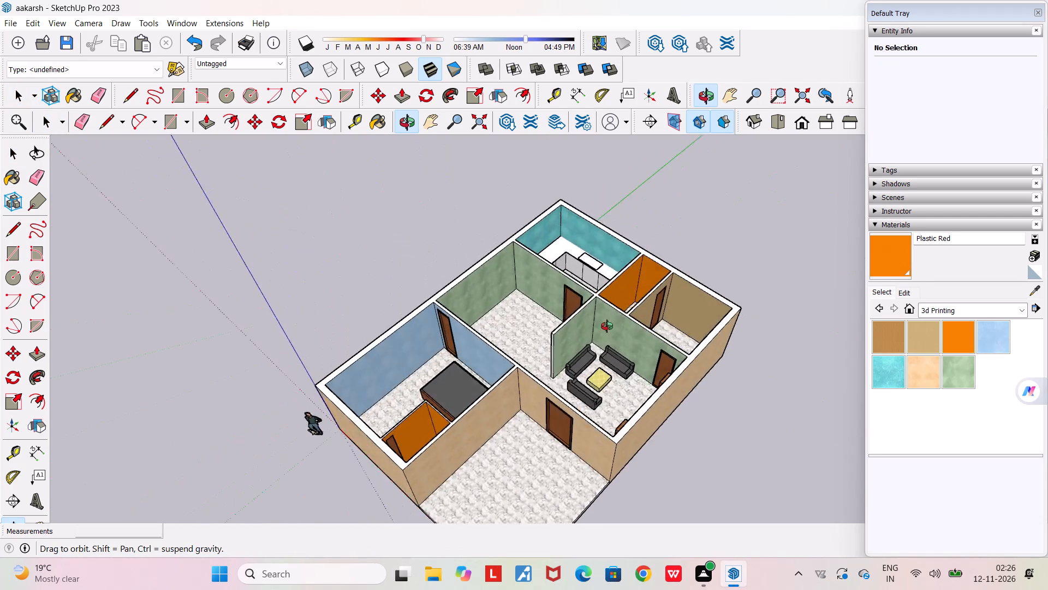
{"action": "middle_click_drag", "start_coordinate": [607, 326], "coordinate": [361, 292]}
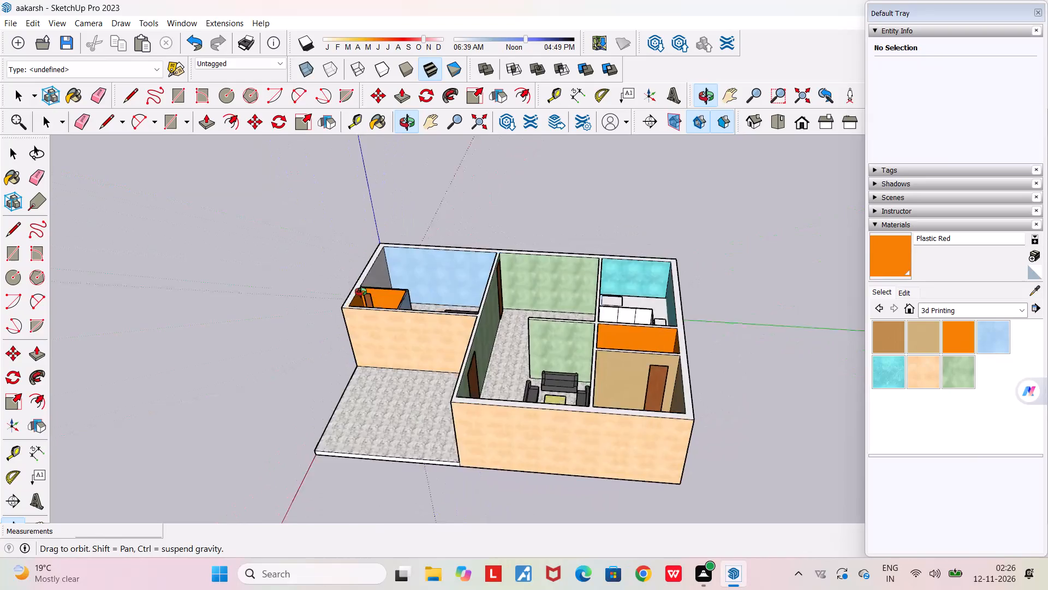
{"action": "middle_click_drag", "start_coordinate": [361, 292], "coordinate": [357, 305]}
{"action": "scroll", "coordinate": [356, 305], "scroll_direction": "down", "scroll_amount": 10}
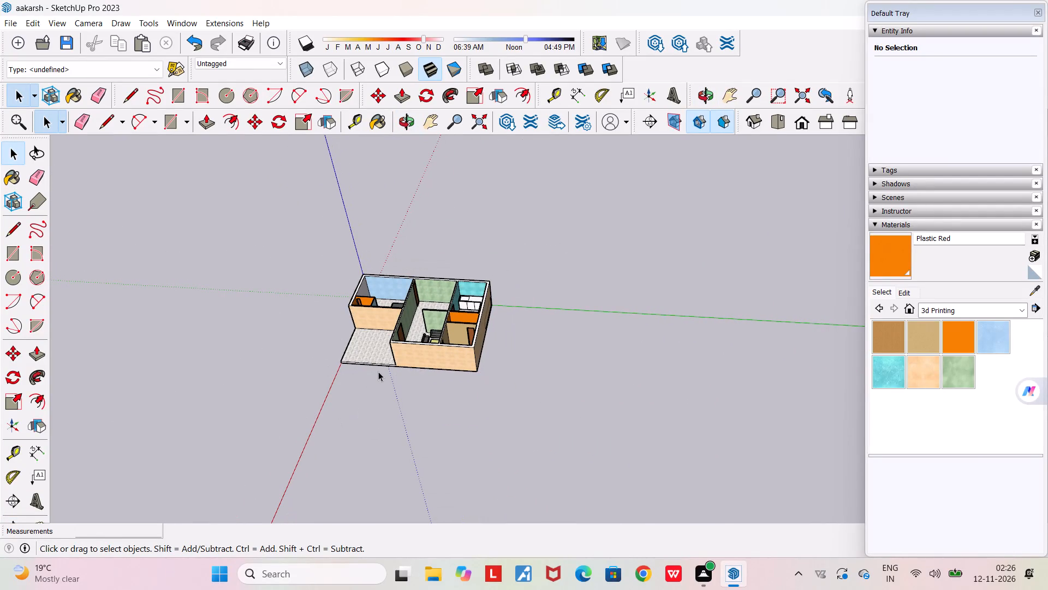